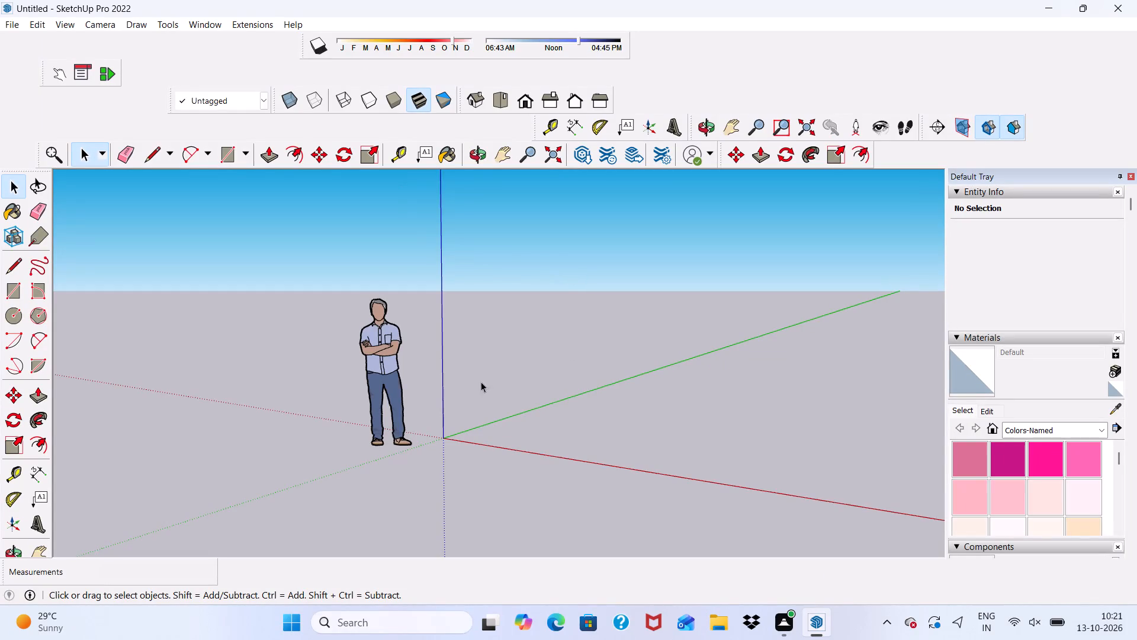
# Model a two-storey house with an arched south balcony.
# Draw a 30' by 30' rectangle flat on the ground beside the standing figure.
pyautogui.scroll(4, 459, 404)
pyautogui.scroll(-4, 456, 392)
pyautogui.moveTo(468, 414); pyautogui.dragTo(615, 349, button='middle')
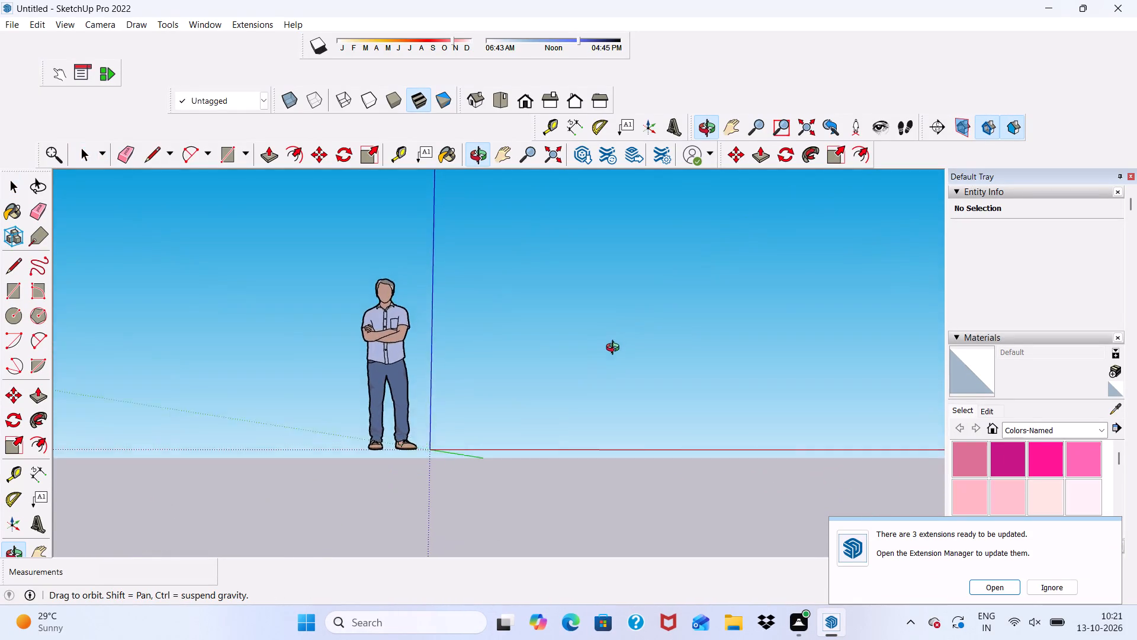
pyautogui.moveTo(615, 349); pyautogui.dragTo(612, 401, button='middle')
pyautogui.scroll(5, 628, 319)
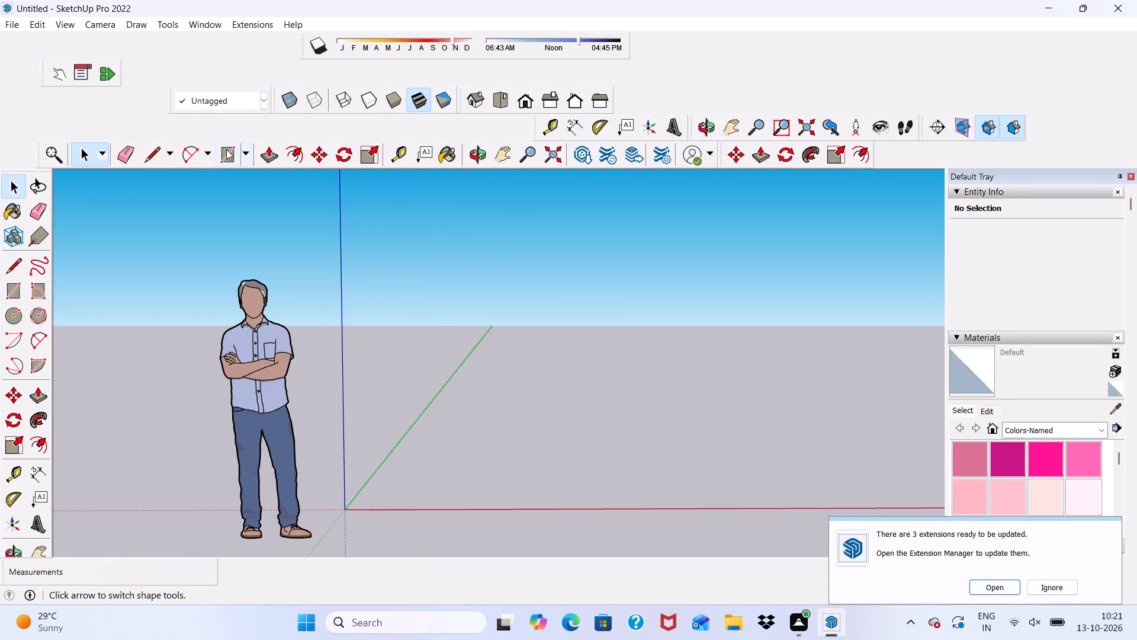
pyautogui.click(226, 149)
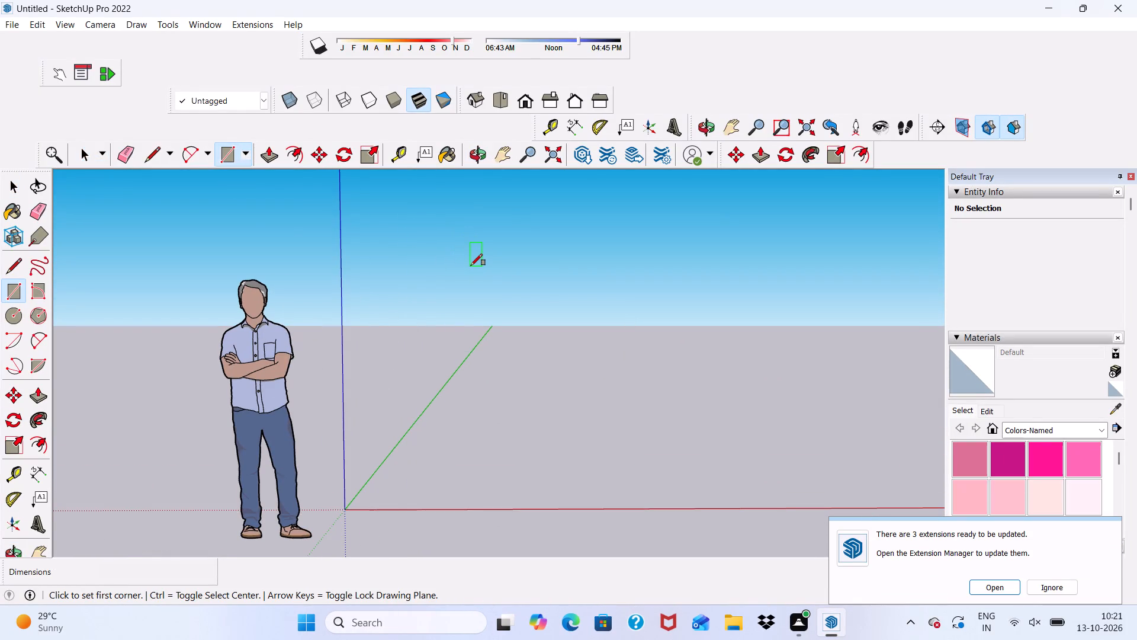
pyautogui.scroll(2, 471, 265)
pyautogui.scroll(-1, 472, 265)
pyautogui.moveTo(471, 267); pyautogui.dragTo(510, 297, button='middle')
pyautogui.scroll(3, 532, 258)
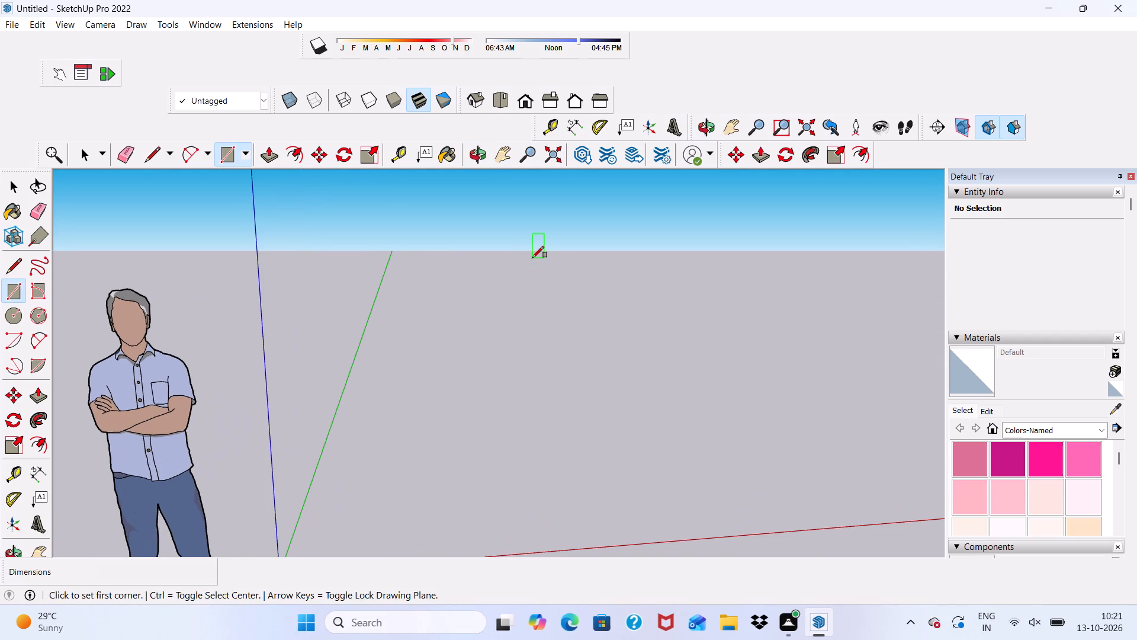
pyautogui.click(460, 369)
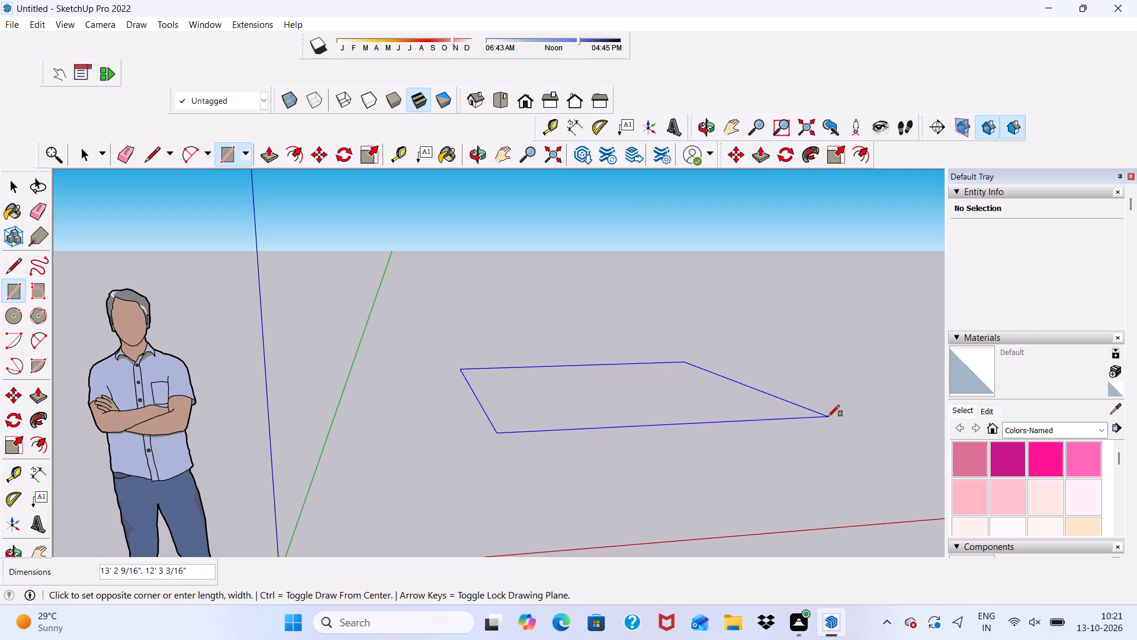
pyautogui.press('3')
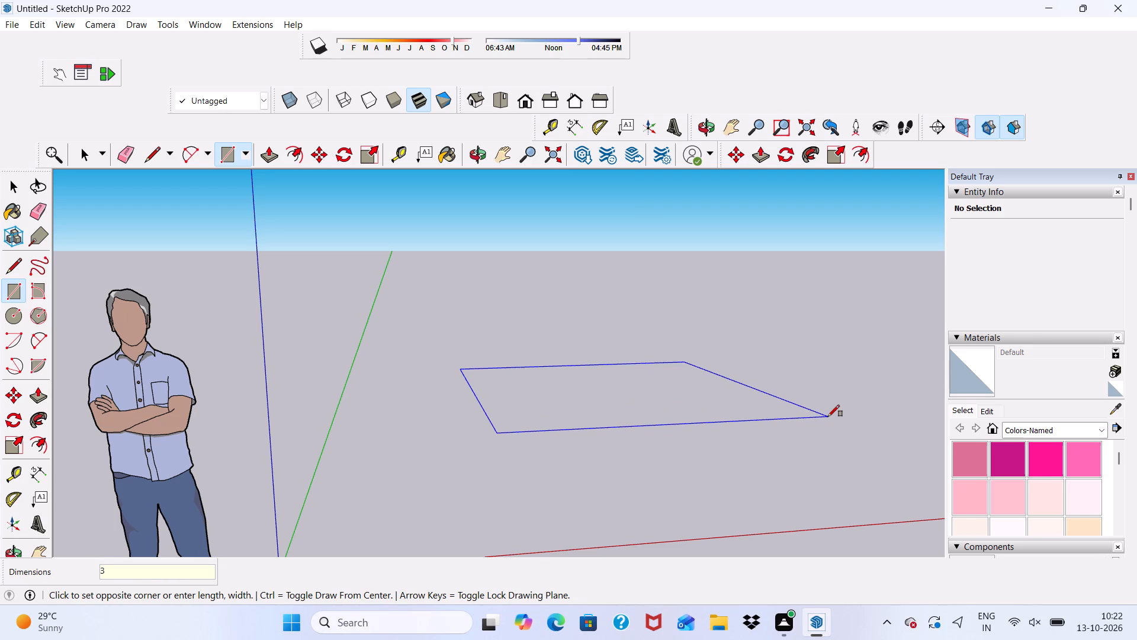
pyautogui.write("0',30',")
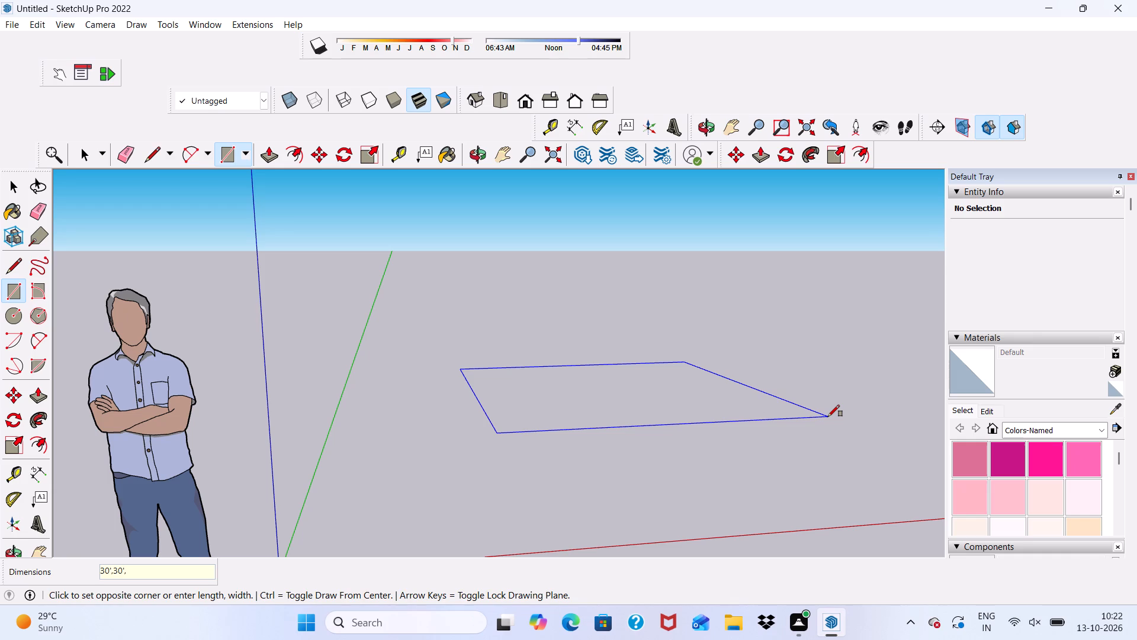
pyautogui.press('BackSpace')
pyautogui.press('Return')
pyautogui.press('space')
# Move the whole square, face and edges, across the ground until it lies entirely behind the red axis.
pyautogui.scroll(-15, 709, 283)
pyautogui.moveTo(635, 468); pyautogui.dragTo(564, 607, button='middle')
pyautogui.scroll(8, 563, 604)
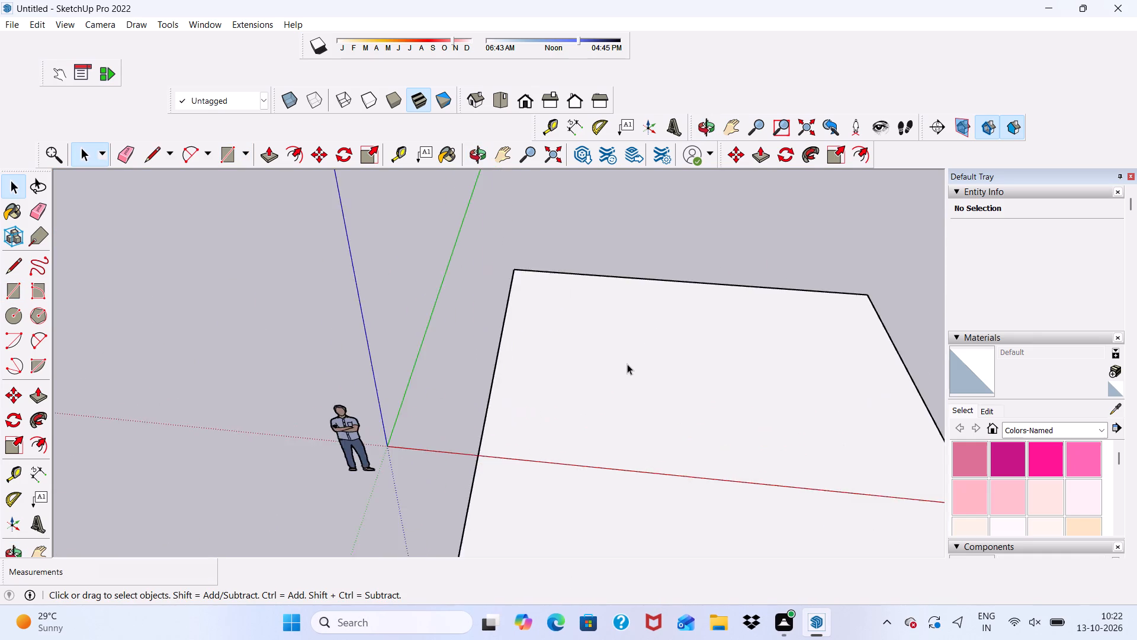
pyautogui.scroll(-4, 626, 364)
pyautogui.scroll(3, 574, 495)
pyautogui.tripleClick(576, 502)
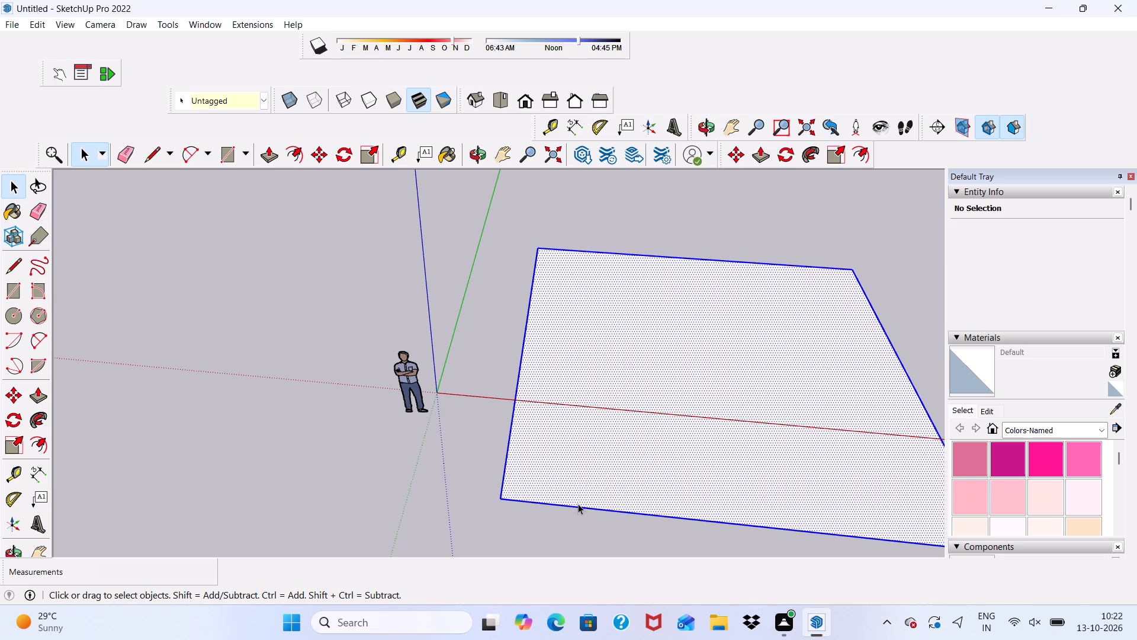
pyautogui.click(320, 153)
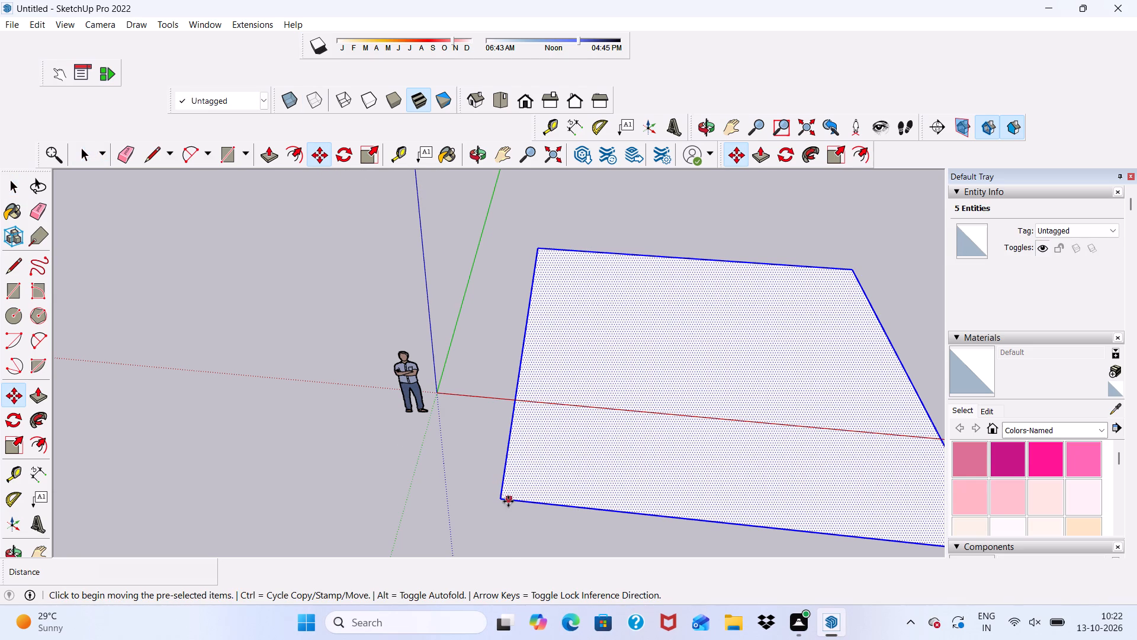
pyautogui.moveTo(507, 499); pyautogui.dragTo(584, 364)
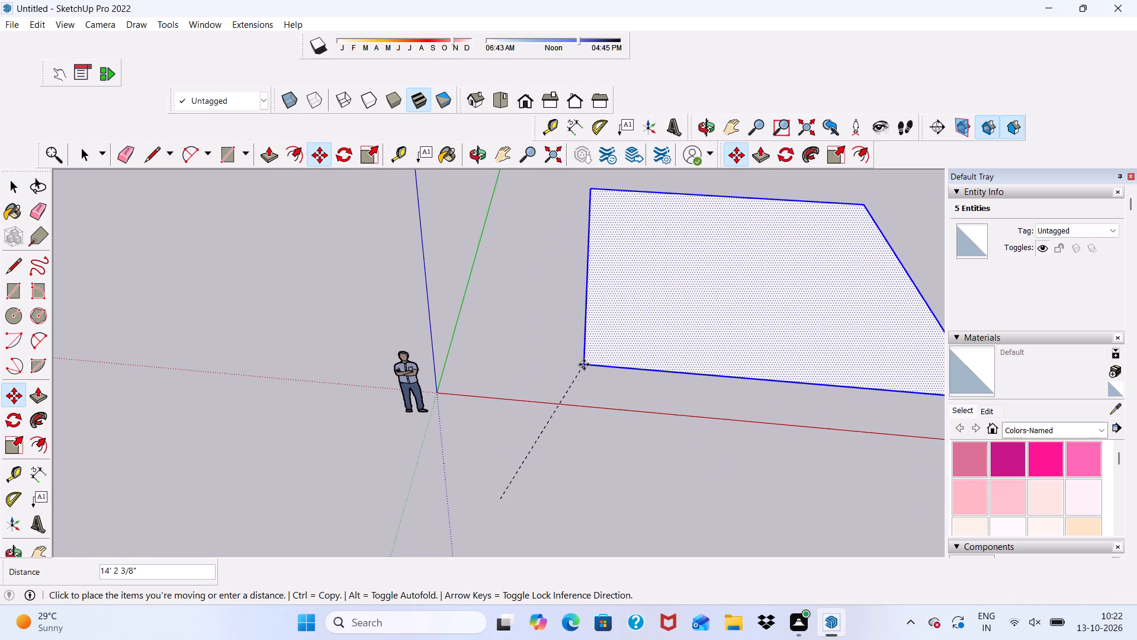
pyautogui.moveTo(584, 364); pyautogui.dragTo(557, 366)
pyautogui.press('space')
pyautogui.scroll(-3, 547, 388)
pyautogui.moveTo(560, 285); pyautogui.dragTo(579, 197, button='middle')
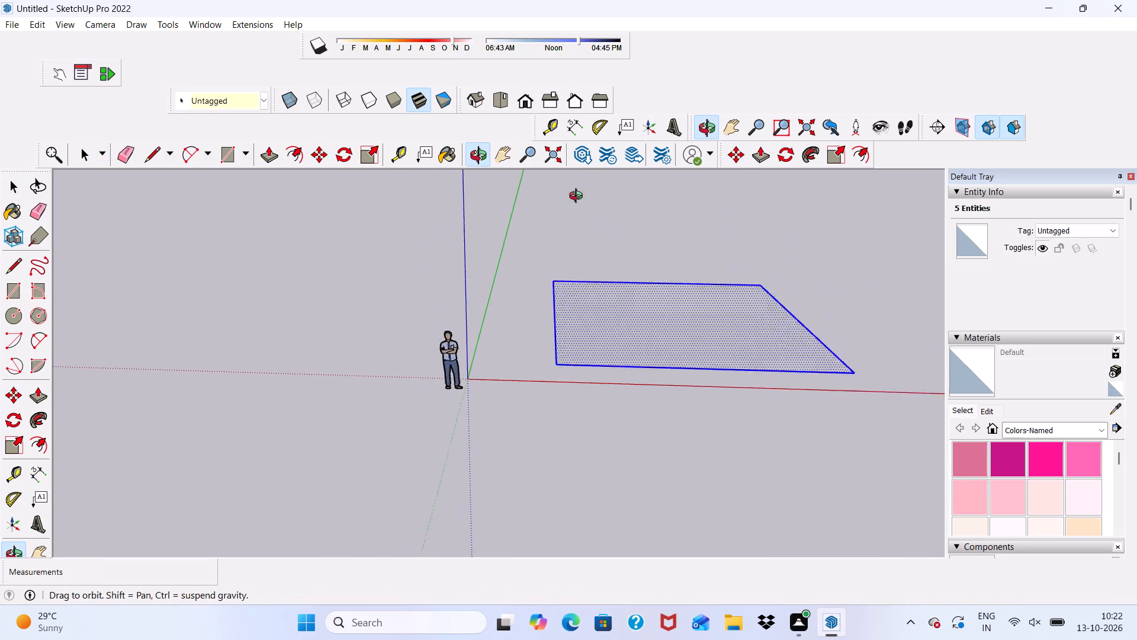
pyautogui.moveTo(579, 197); pyautogui.dragTo(555, 306, button='middle')
pyautogui.moveTo(557, 303); pyautogui.dragTo(539, 307)
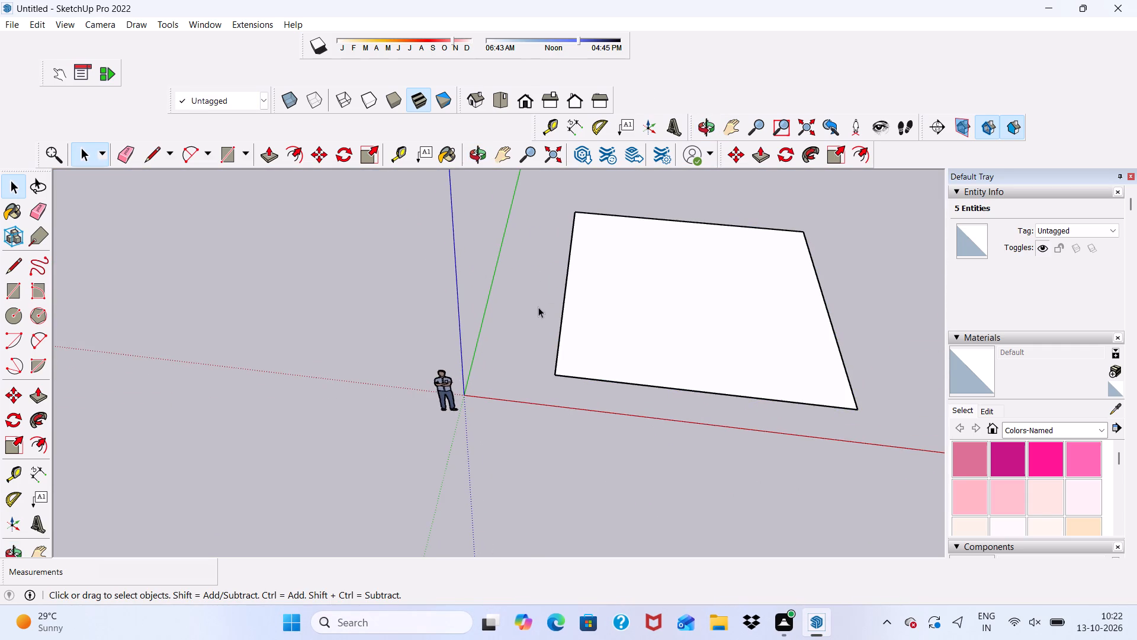
# Offset the square's outline 9" inward to form the wall thickness.
pyautogui.scroll(-4, 560, 325)
pyautogui.scroll(1, 760, 260)
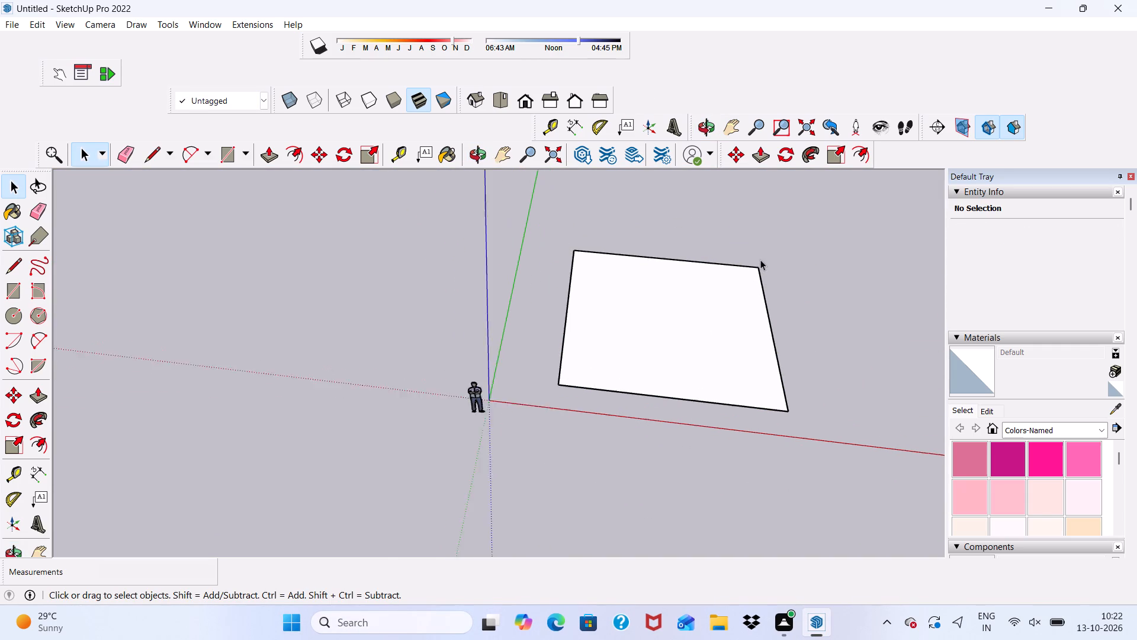
pyautogui.scroll(7, 760, 260)
pyautogui.scroll(-4, 749, 277)
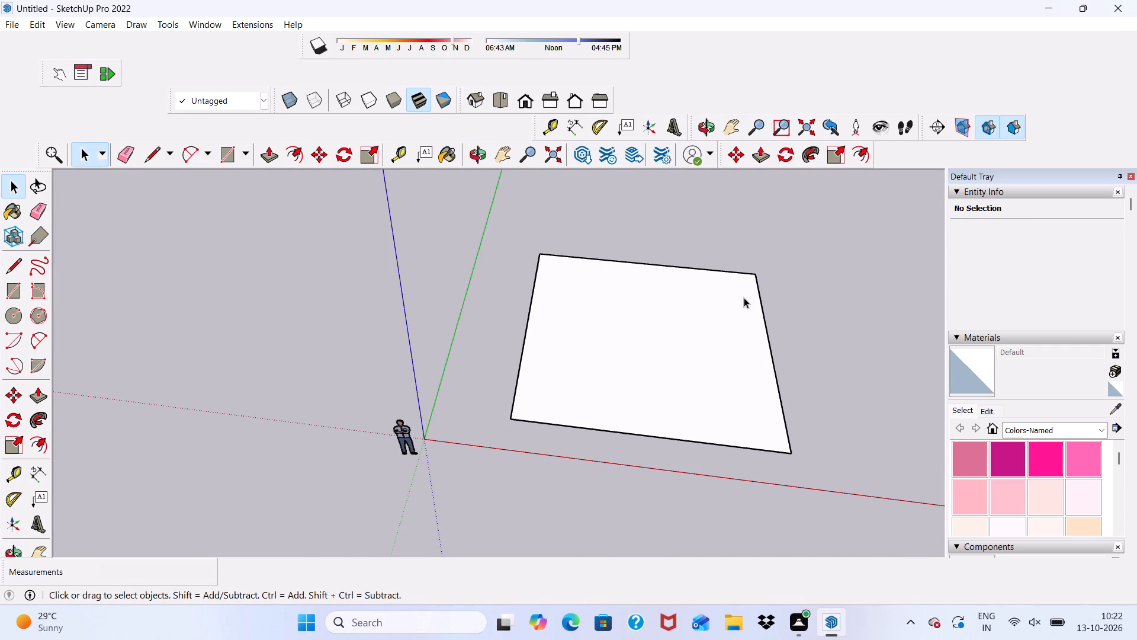
pyautogui.moveTo(747, 437); pyautogui.dragTo(750, 491, button='middle')
pyautogui.scroll(4, 672, 302)
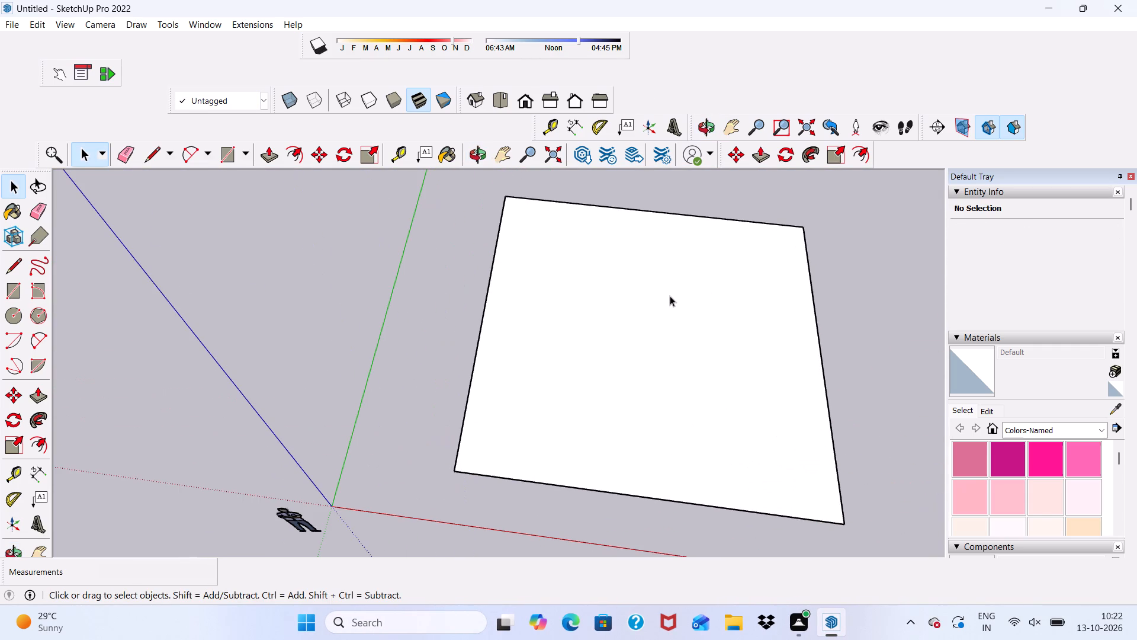
pyautogui.click(294, 151)
pyautogui.click(593, 329)
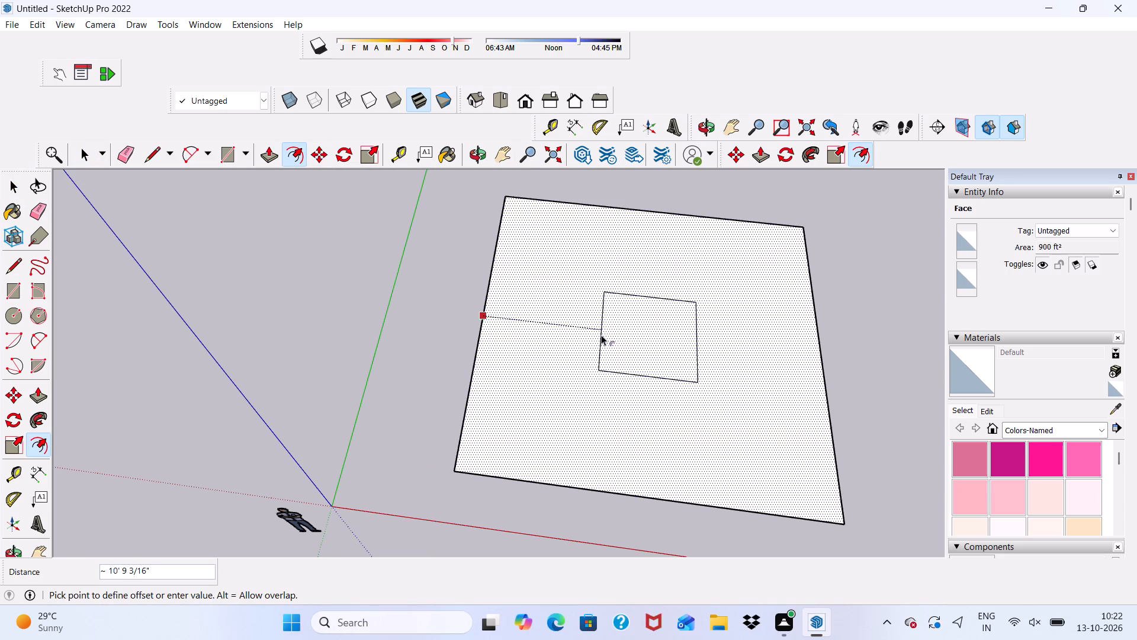
pyautogui.press('9')
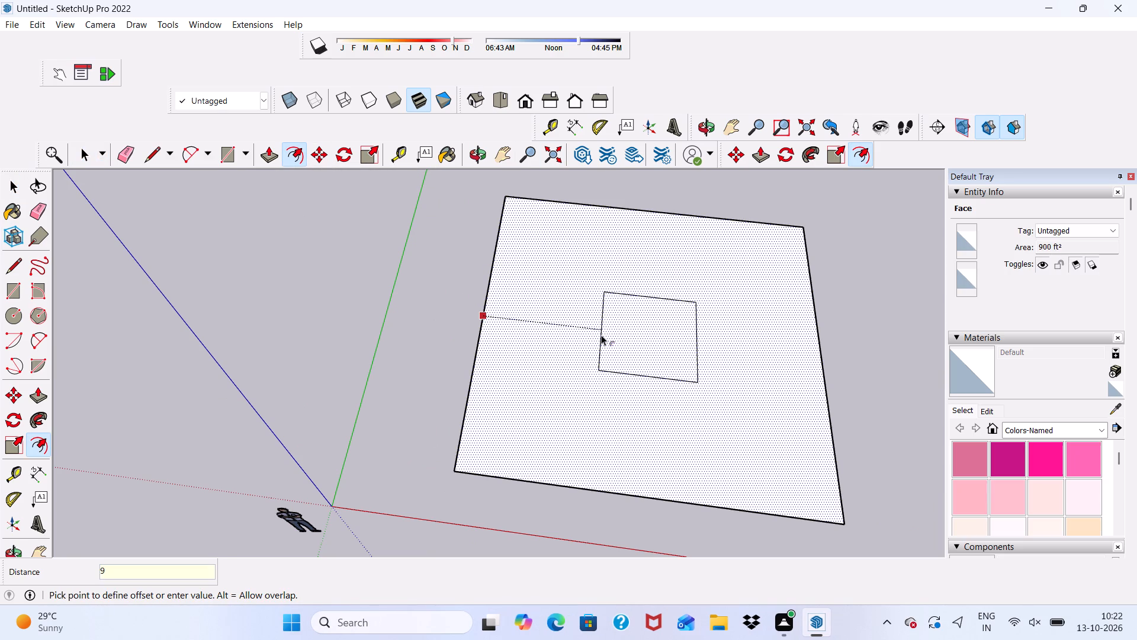
pyautogui.hotkey('shift', '"')
pyautogui.press('Return')
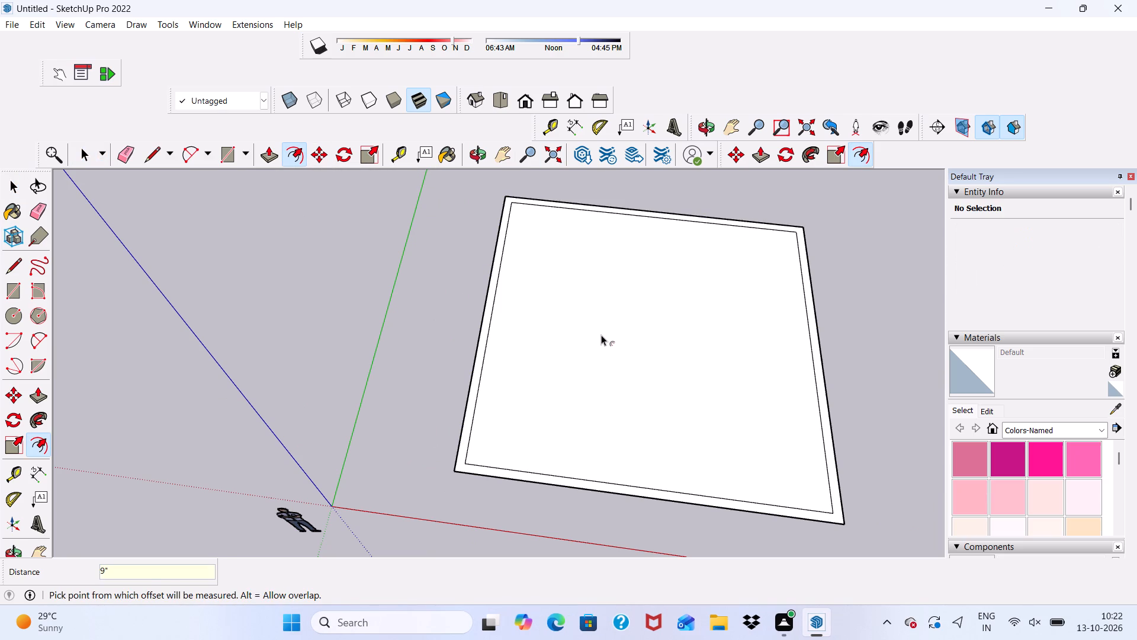
pyautogui.press('space')
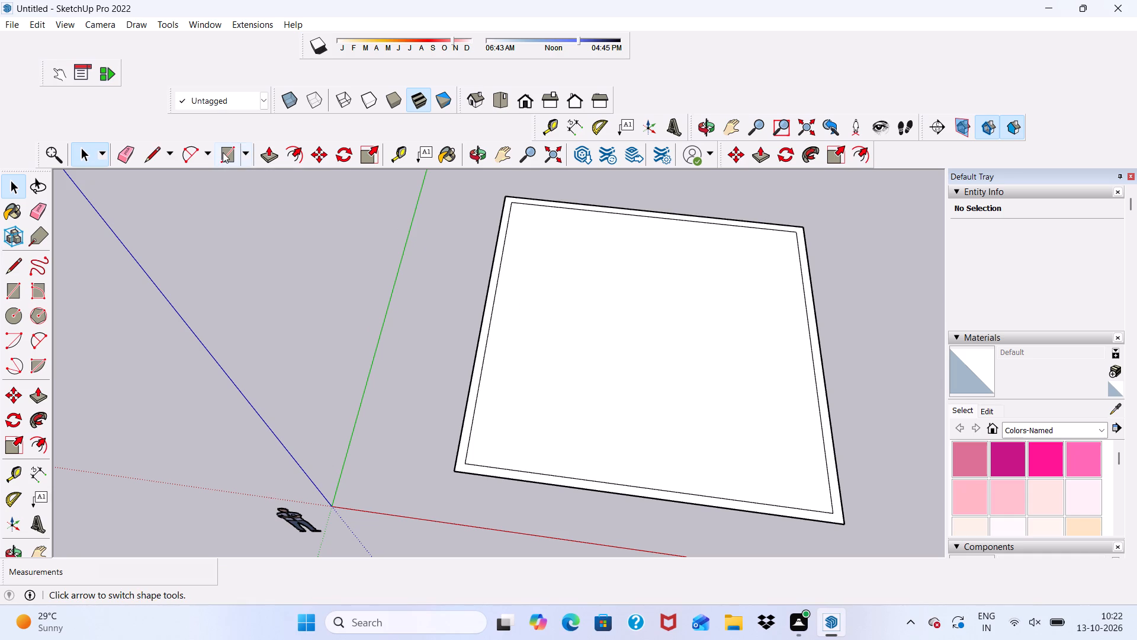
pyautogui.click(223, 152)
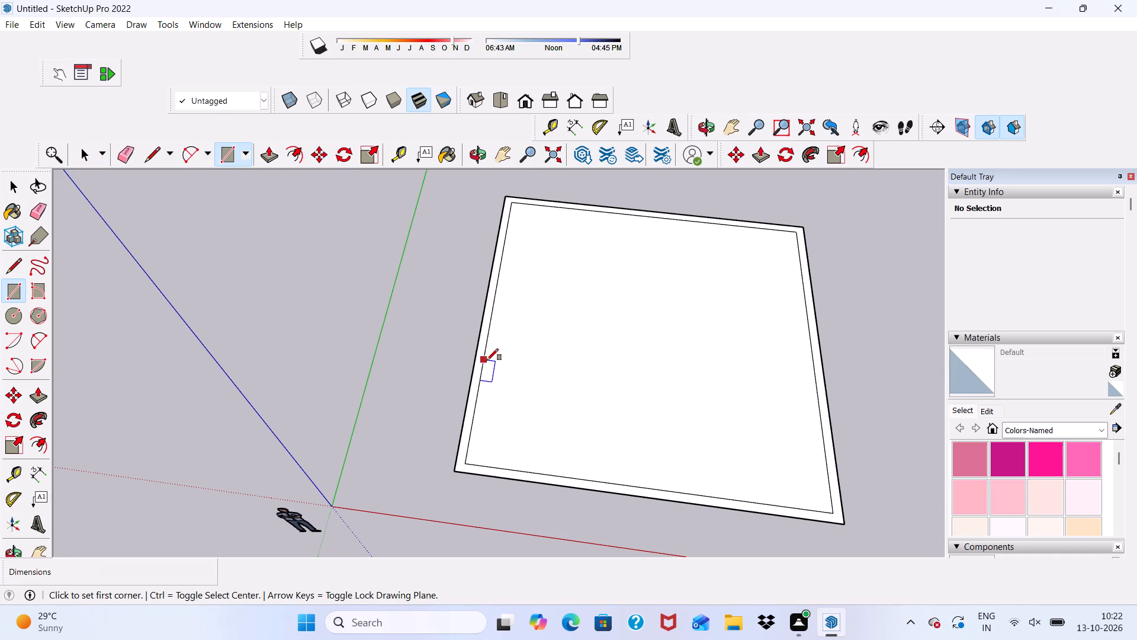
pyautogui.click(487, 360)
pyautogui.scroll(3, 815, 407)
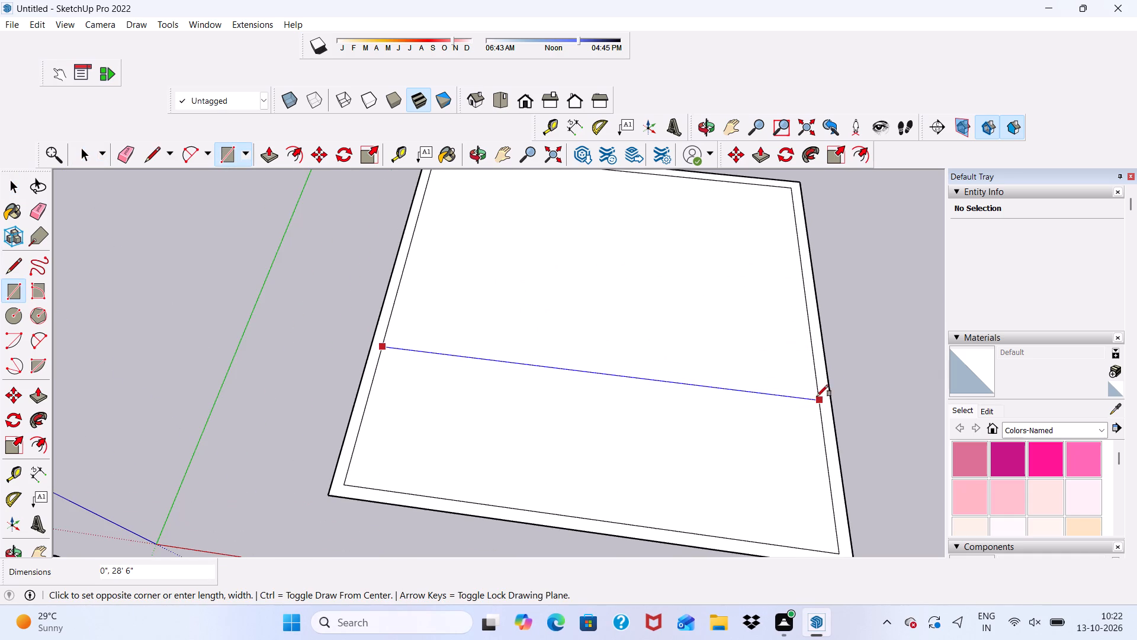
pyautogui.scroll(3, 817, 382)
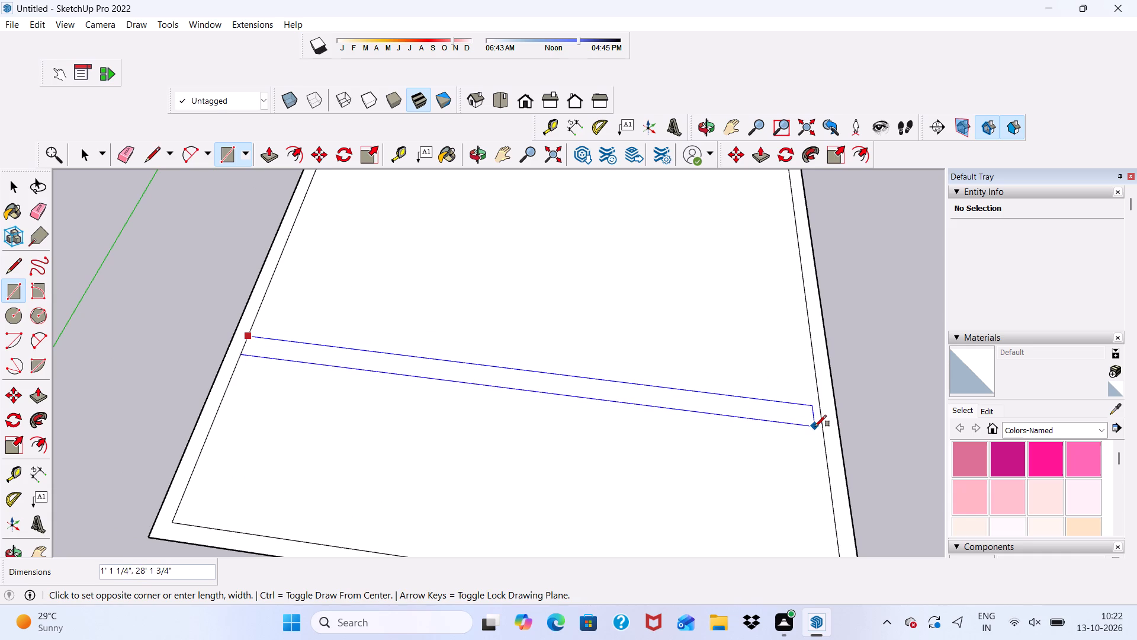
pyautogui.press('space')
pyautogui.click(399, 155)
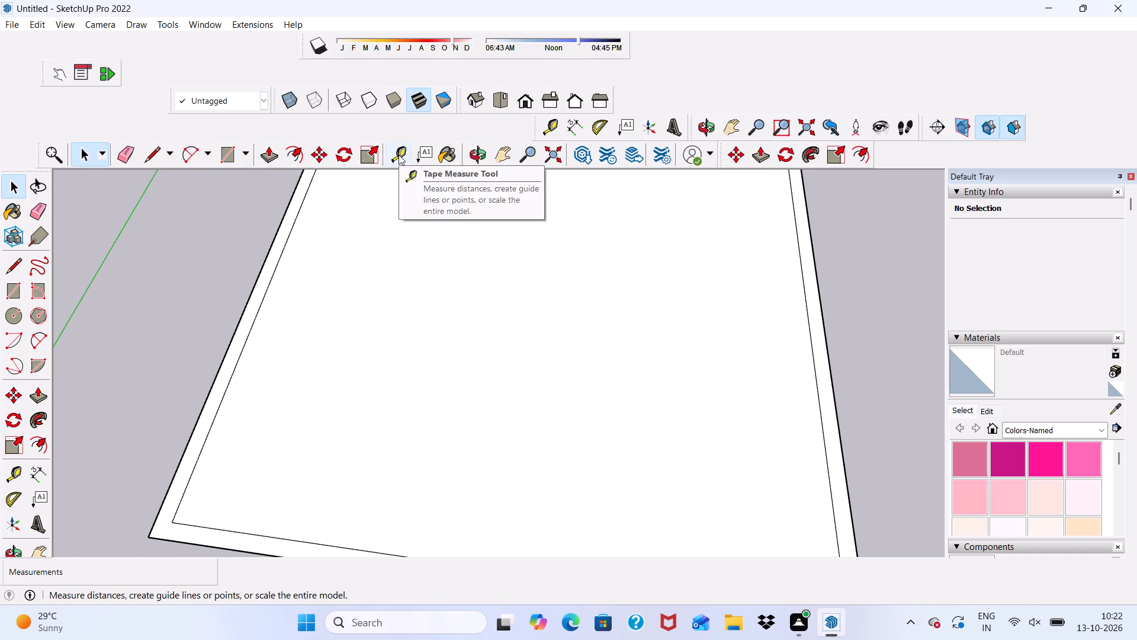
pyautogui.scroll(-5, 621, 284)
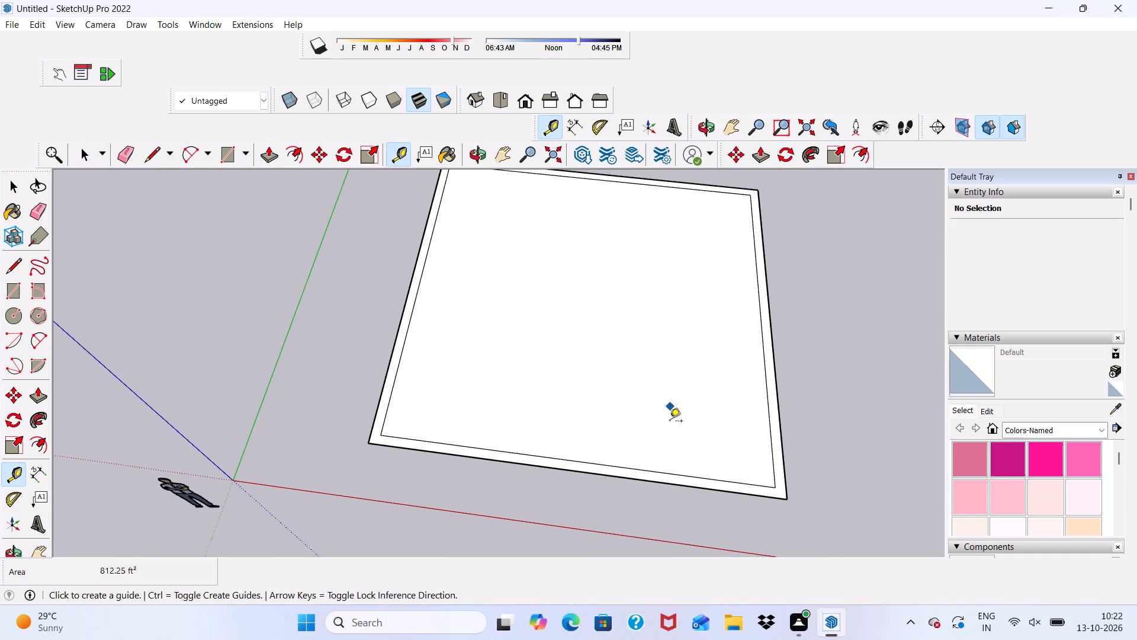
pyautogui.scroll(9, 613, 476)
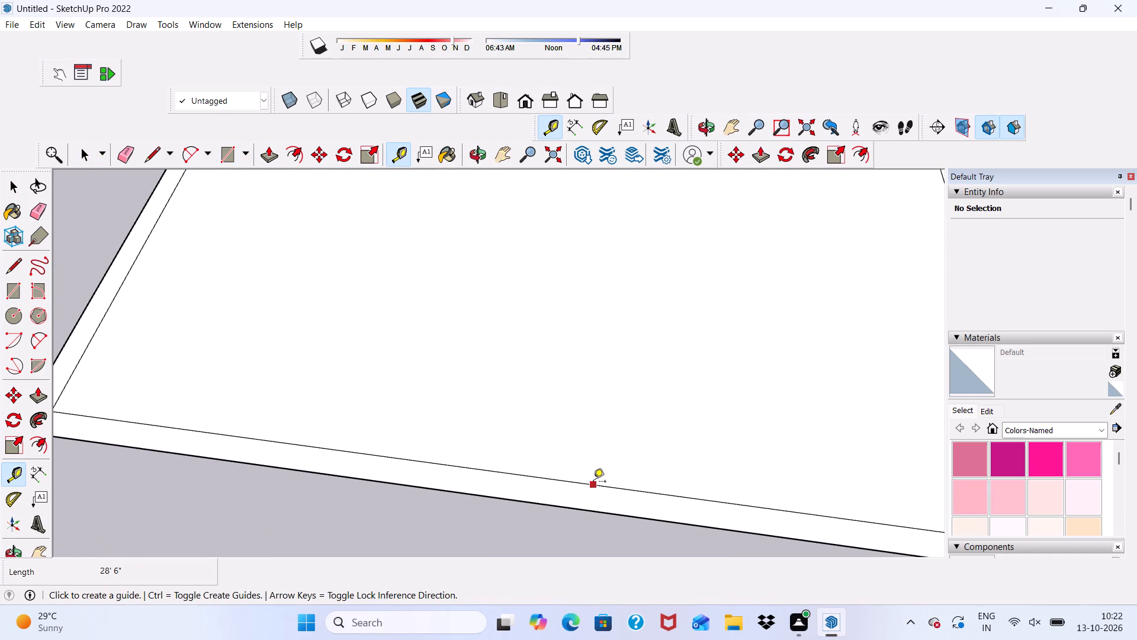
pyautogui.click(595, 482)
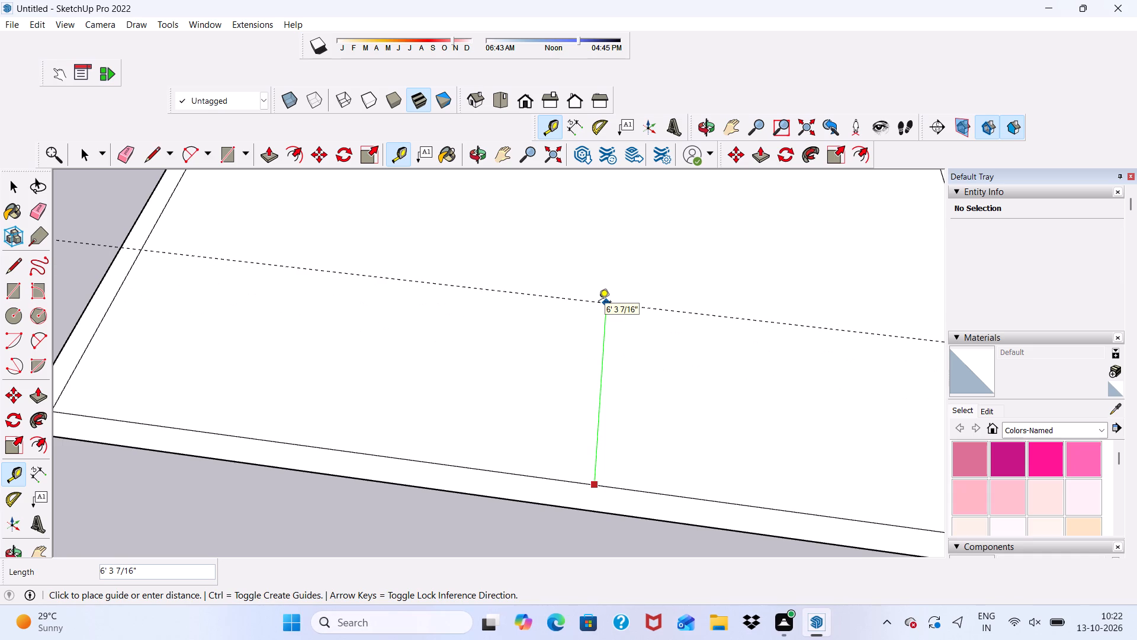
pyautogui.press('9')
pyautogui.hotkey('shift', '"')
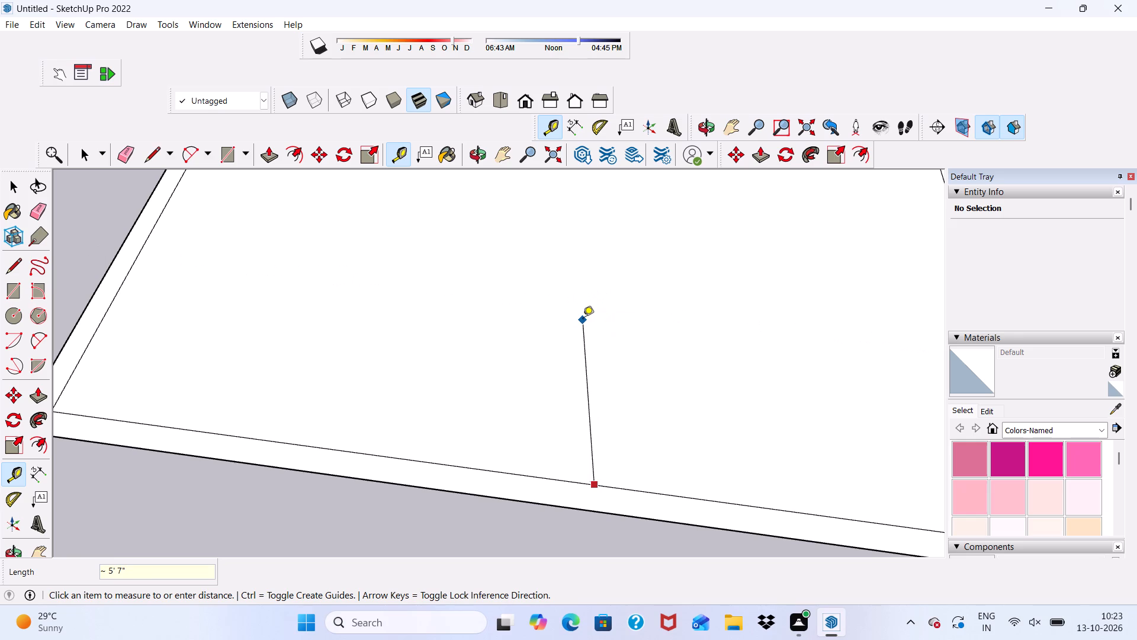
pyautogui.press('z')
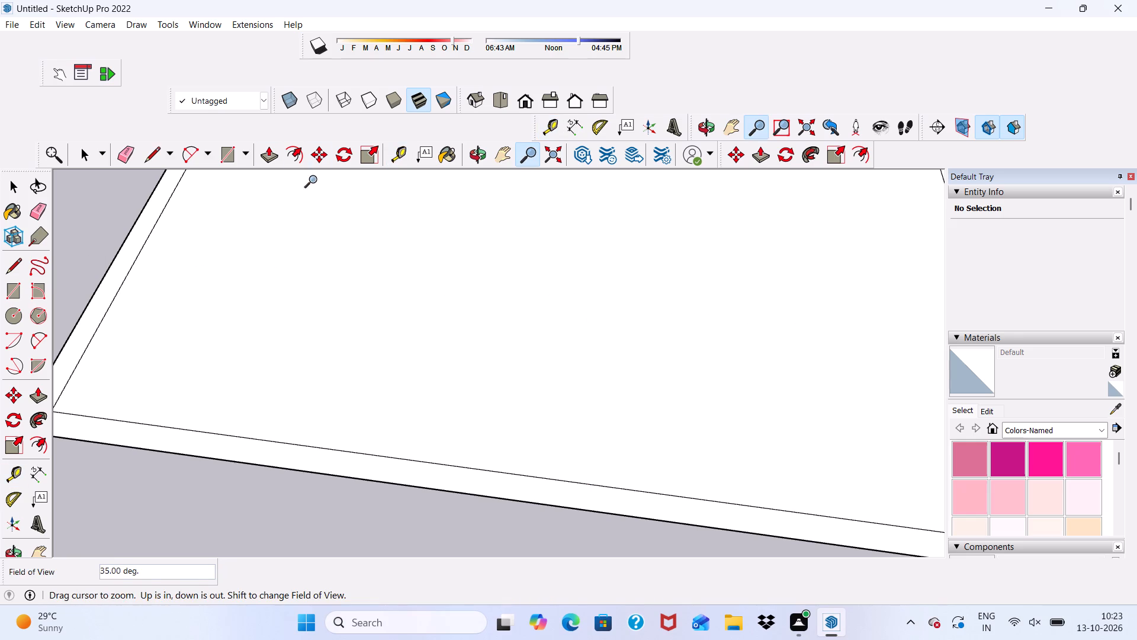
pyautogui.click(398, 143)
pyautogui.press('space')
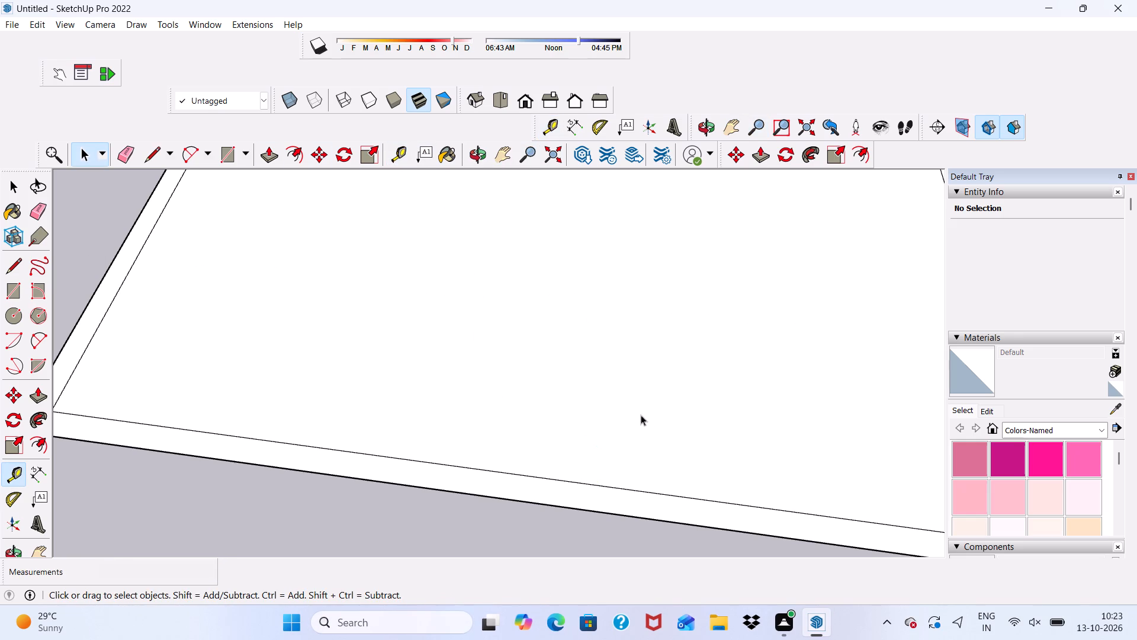
# Place a guide line parallel to the inner front edge, about 8' 8" inside the square.
pyautogui.click(389, 149)
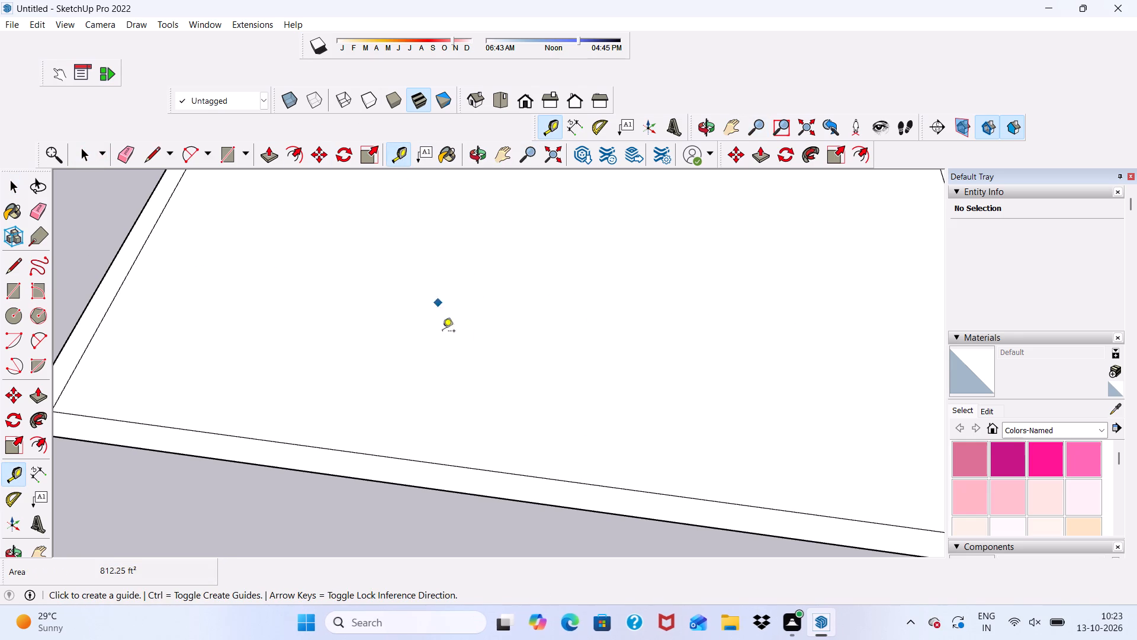
pyautogui.click(451, 463)
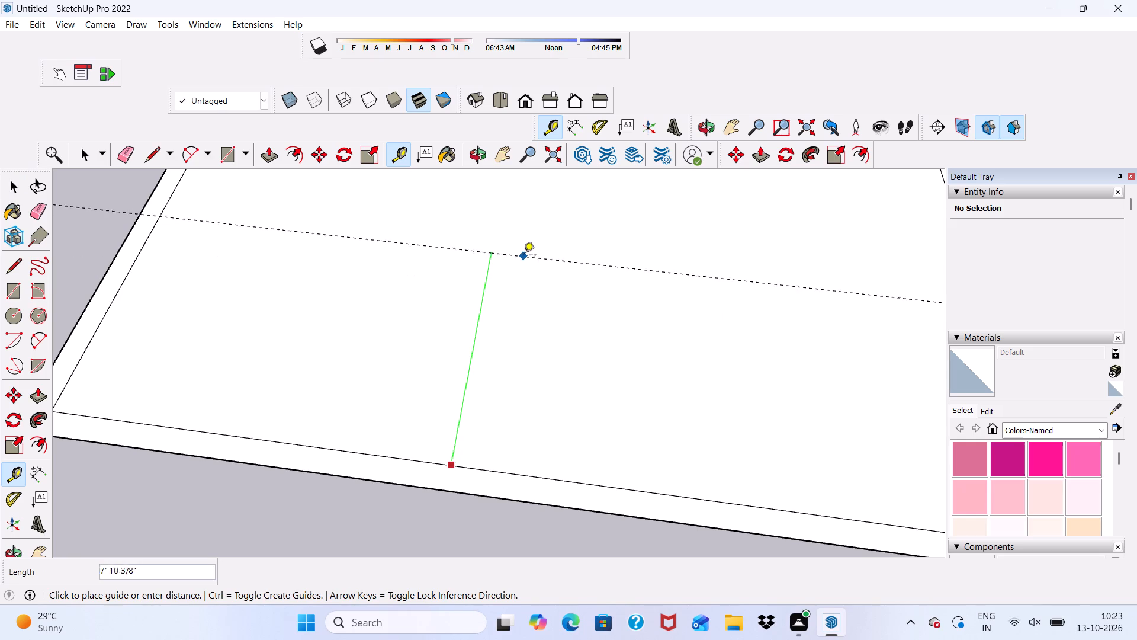
pyautogui.click(522, 238)
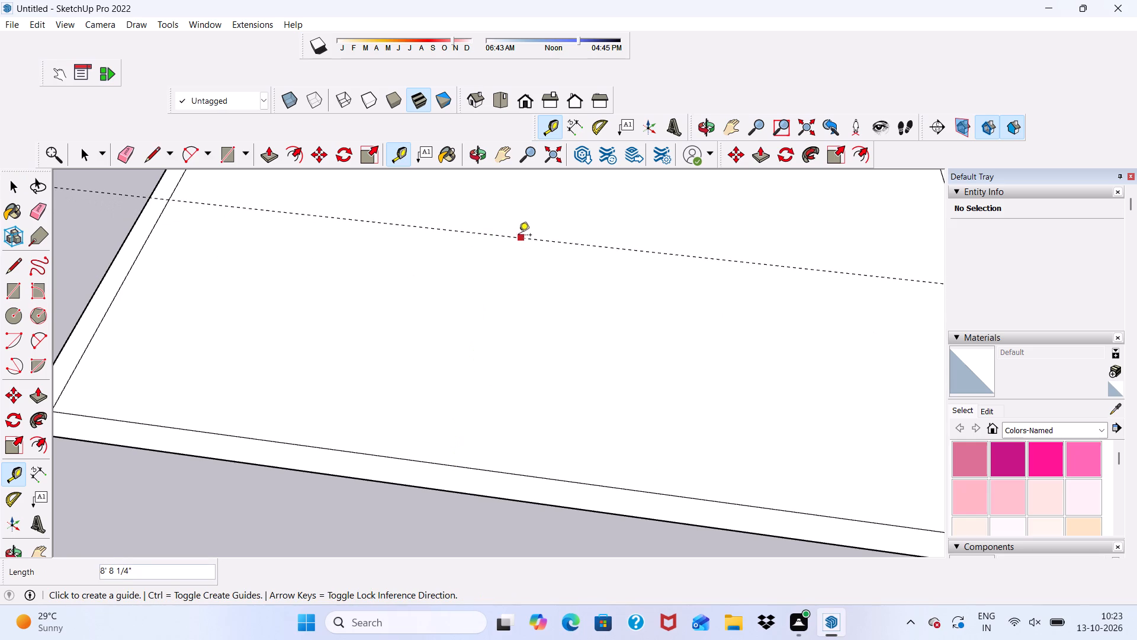
# Place a second guide line 9" behind the existing one, parallel to it, to mark the partition thickness.
pyautogui.click(517, 235)
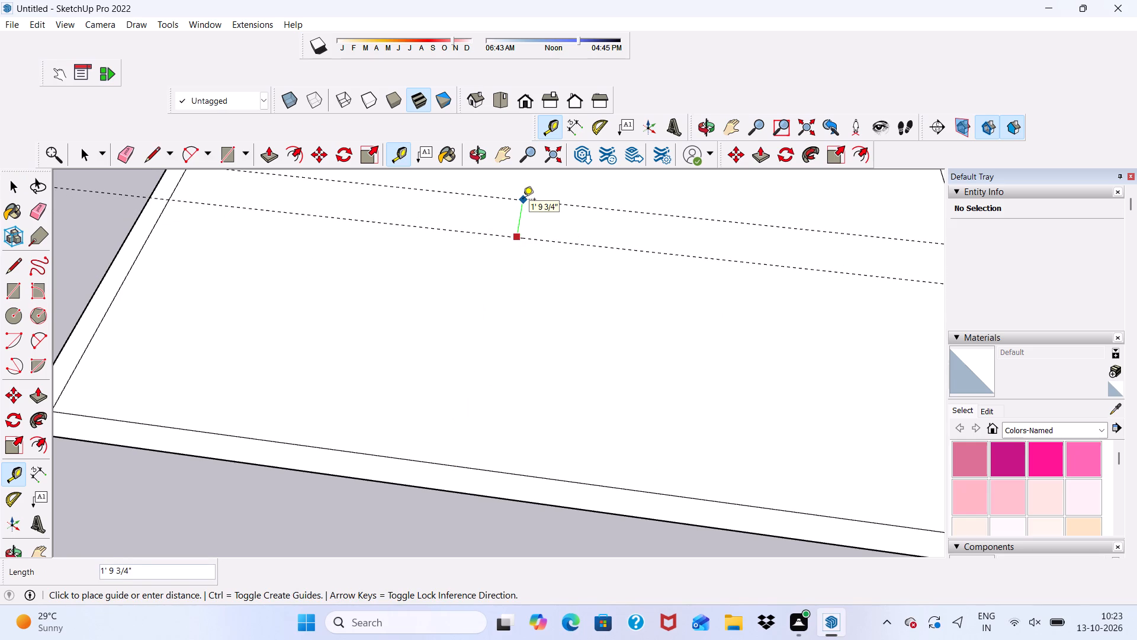
pyautogui.press('9')
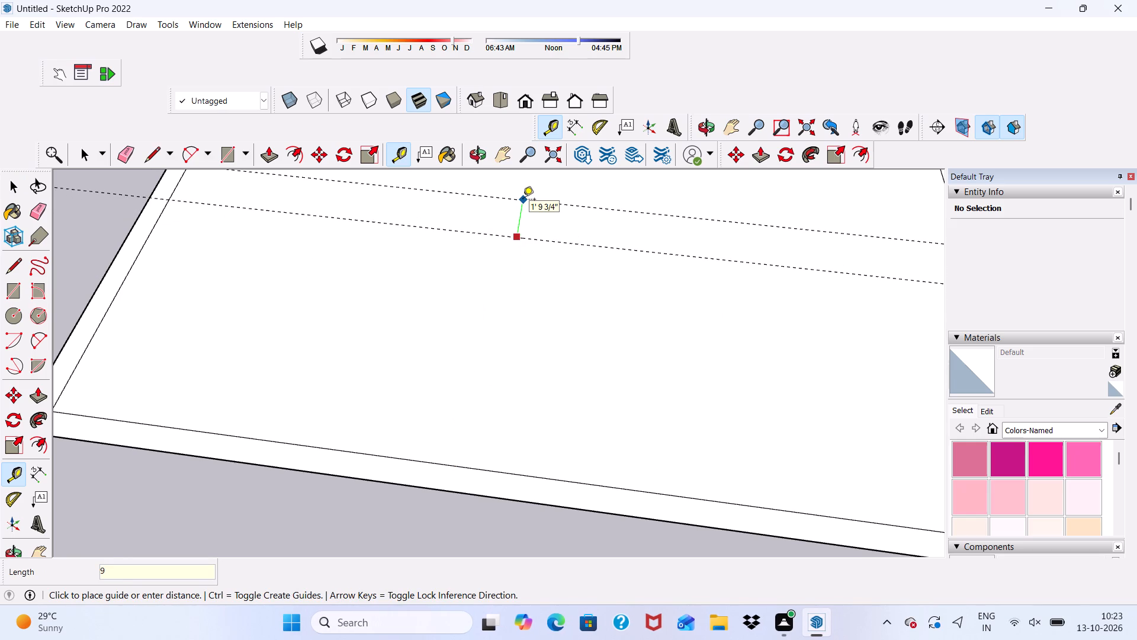
pyautogui.hotkey('shift', '"')
pyautogui.press('Return')
pyautogui.press('space')
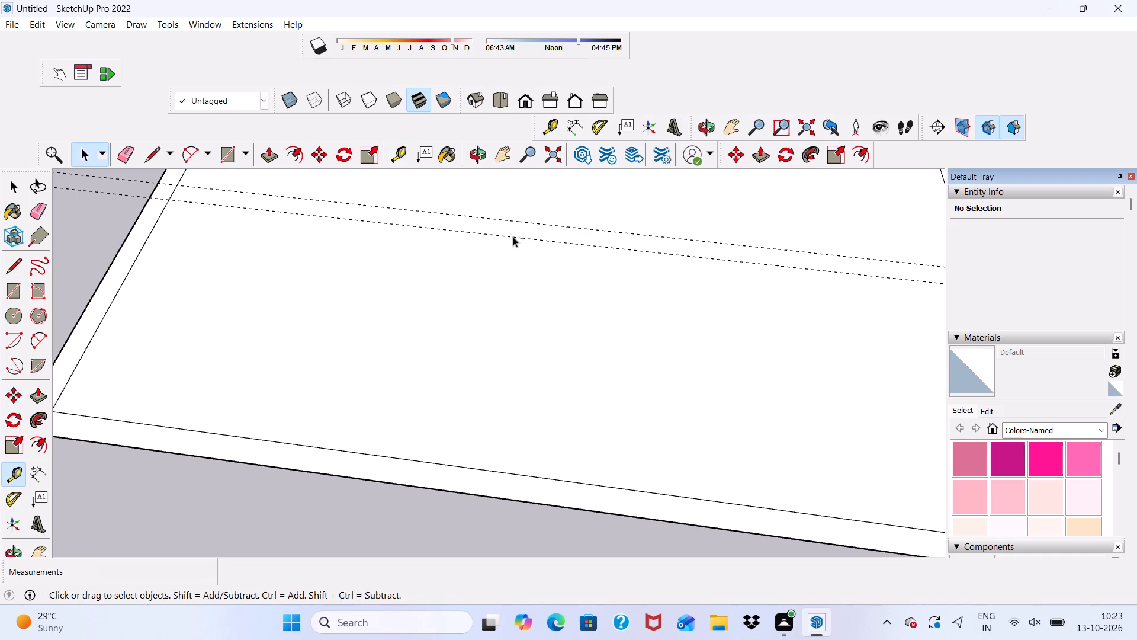
# Draw a 28' 6" line along the front guide, from one inner side-wall edge to the other.
pyautogui.click(154, 152)
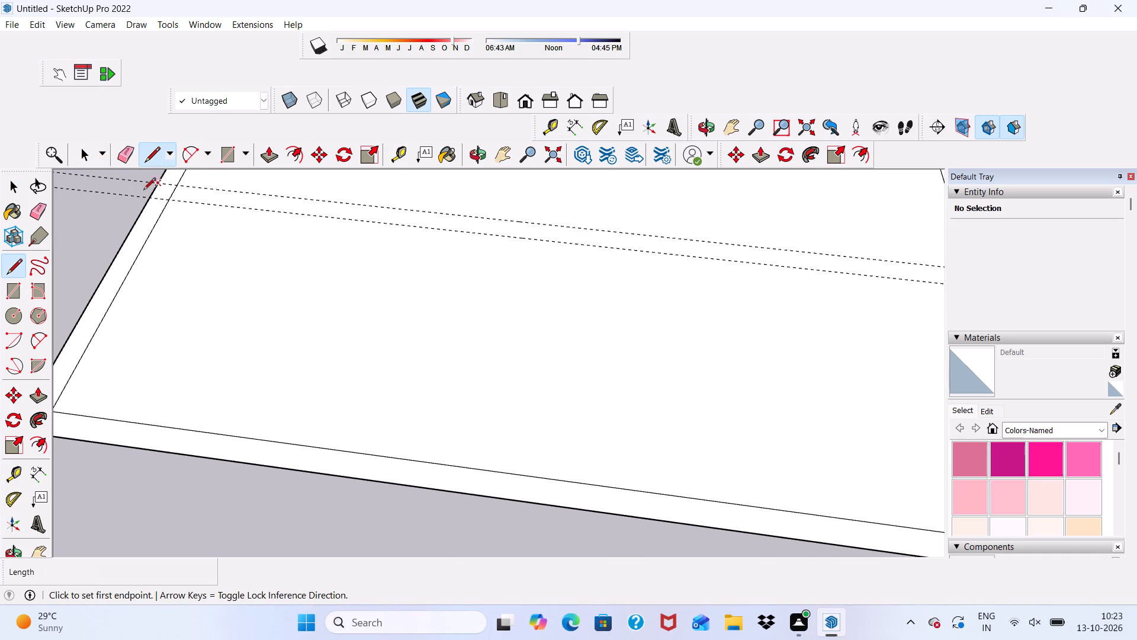
pyautogui.scroll(18, 184, 206)
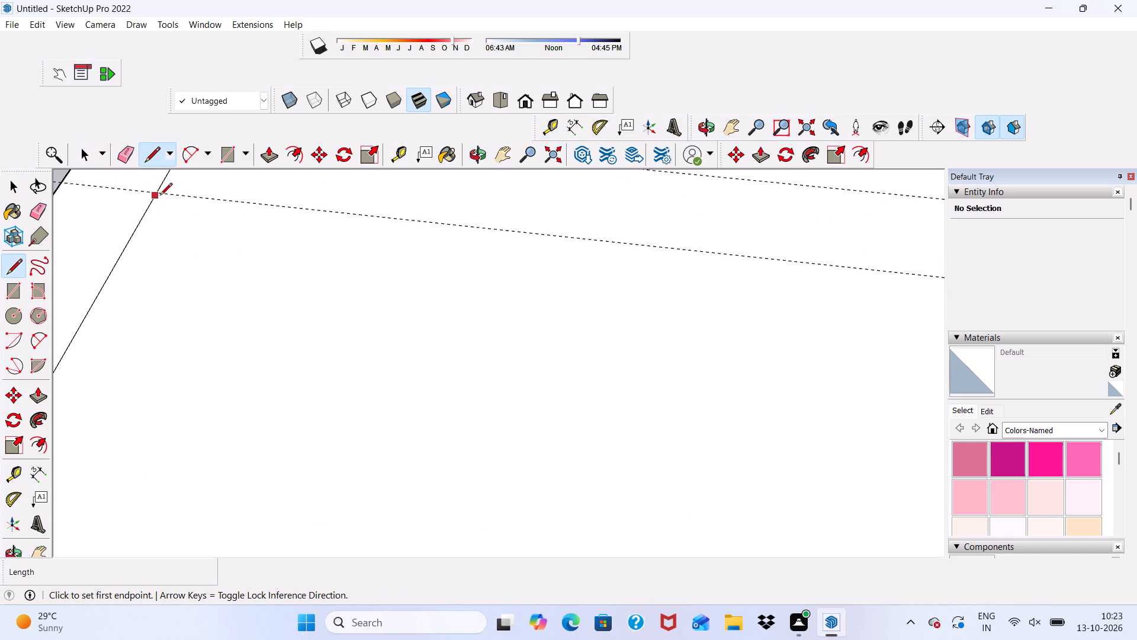
pyautogui.click(155, 194)
pyautogui.scroll(-6, 315, 272)
pyautogui.scroll(-20, 0, 300)
pyautogui.scroll(-9, 0, 300)
pyautogui.scroll(6, 673, 381)
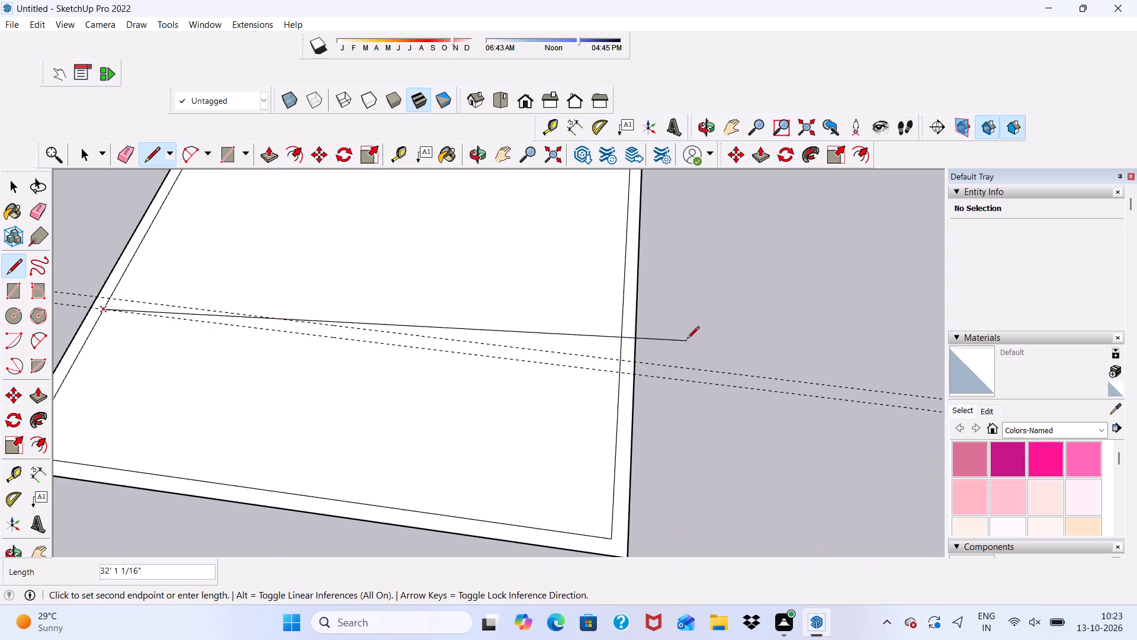
pyautogui.scroll(6, 657, 382)
pyautogui.scroll(5, 608, 327)
pyautogui.scroll(6, 590, 405)
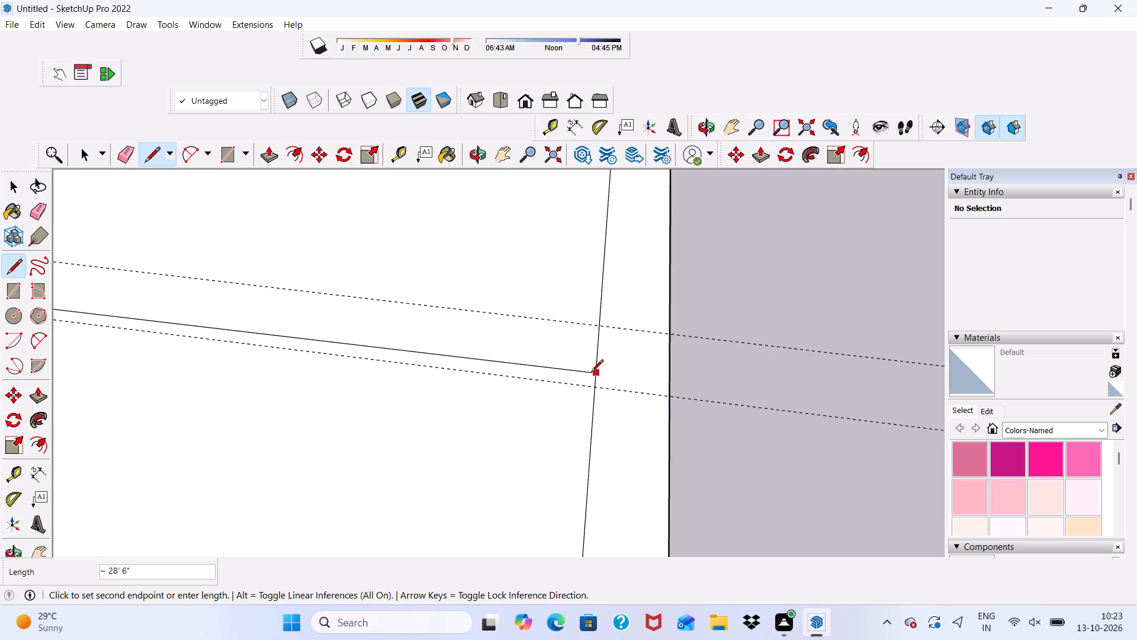
pyautogui.scroll(2, 591, 373)
pyautogui.click(596, 390)
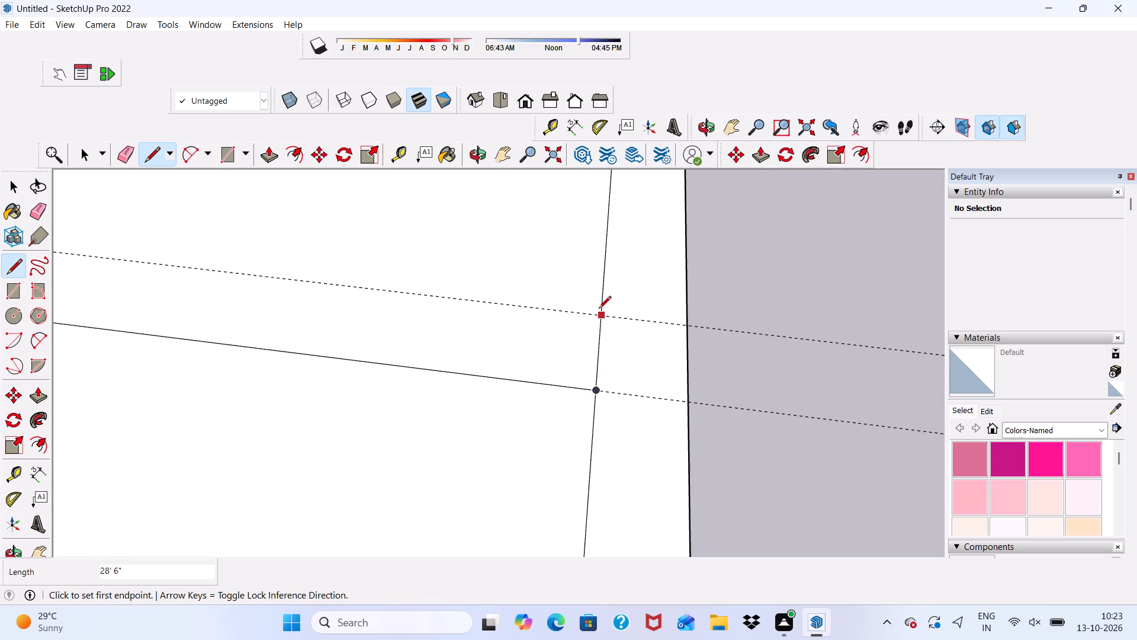
# Draw a 28' 6" line along the rear guide between the two inner side-wall edges.
pyautogui.click(603, 316)
pyautogui.scroll(-6, 603, 316)
pyautogui.scroll(-10, 743, 300)
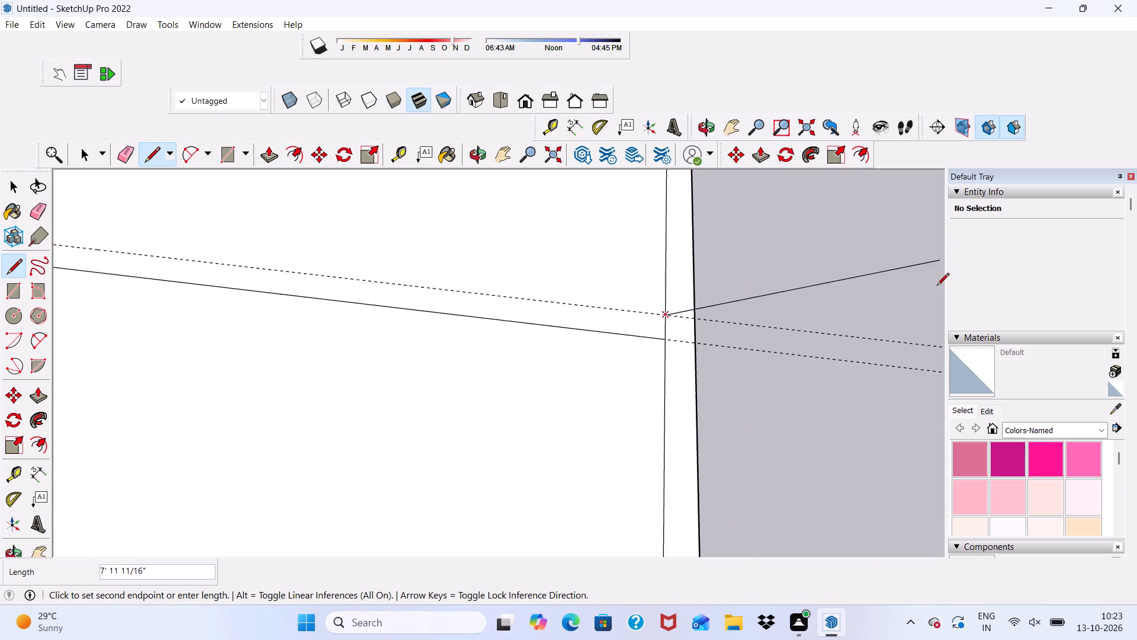
pyautogui.scroll(-2, 937, 286)
pyautogui.scroll(-15, 986, 316)
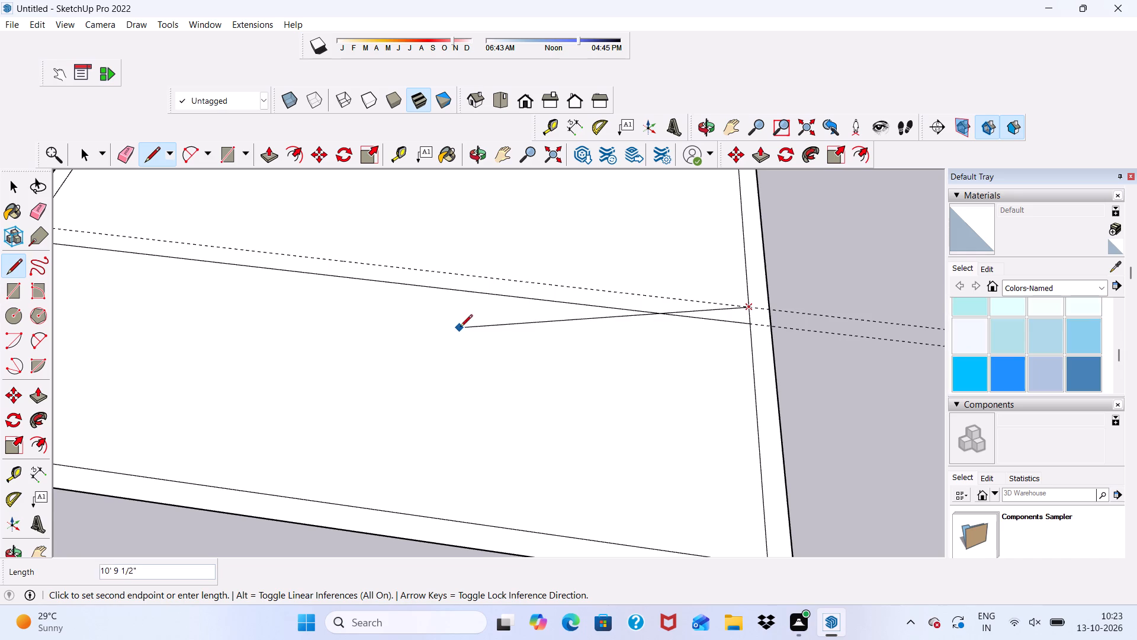
pyautogui.scroll(-10, 523, 378)
pyautogui.scroll(14, 387, 311)
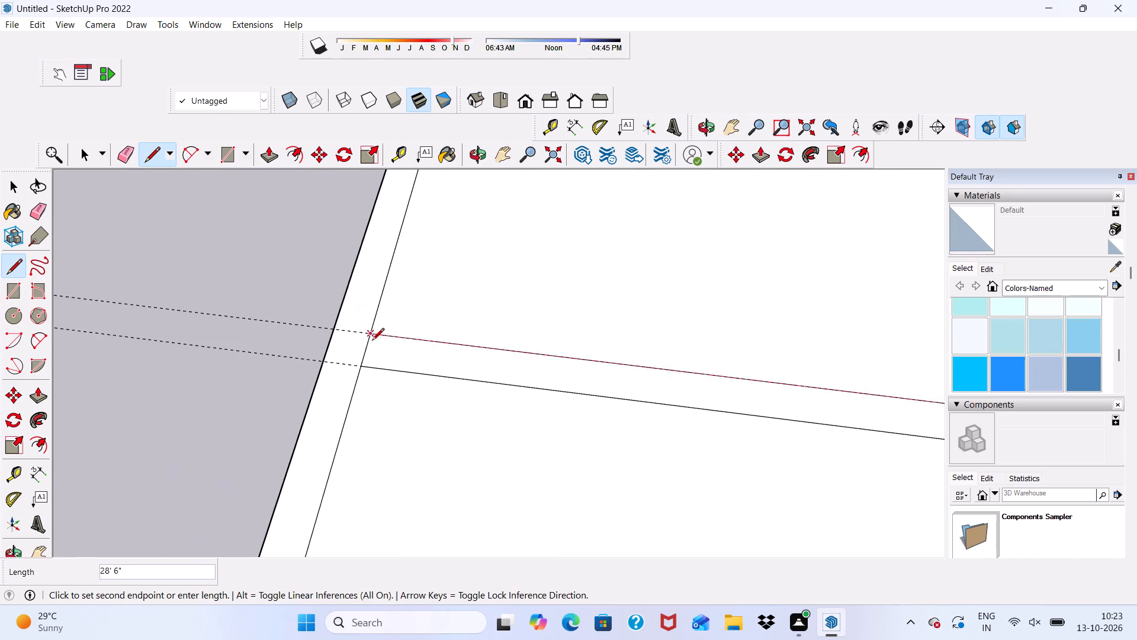
pyautogui.scroll(8, 372, 341)
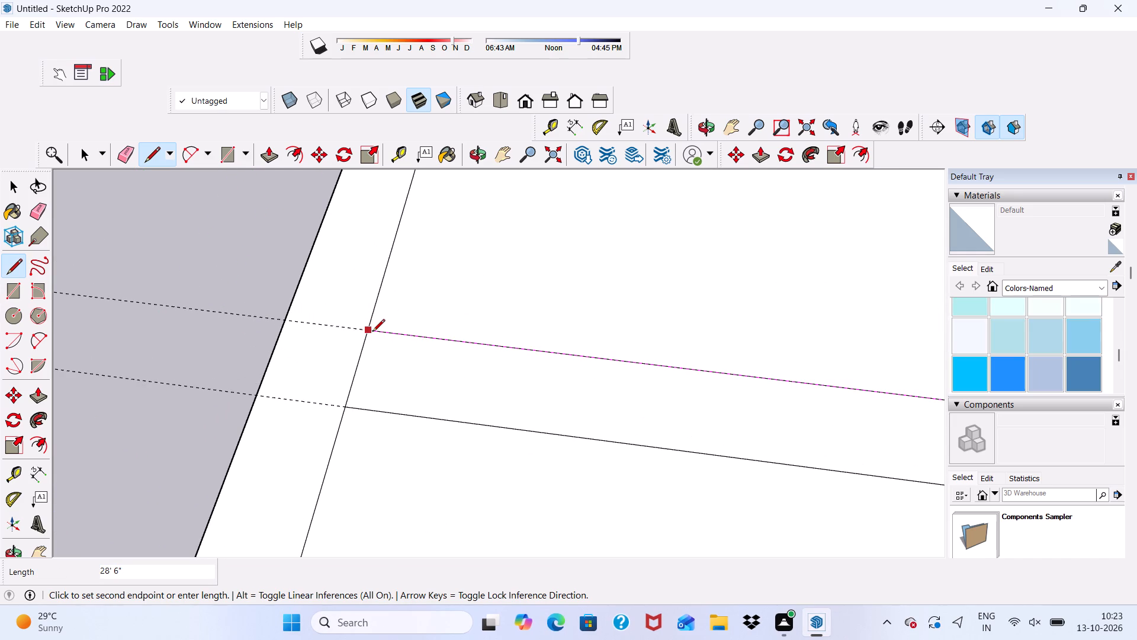
pyautogui.click(372, 332)
pyautogui.press('space')
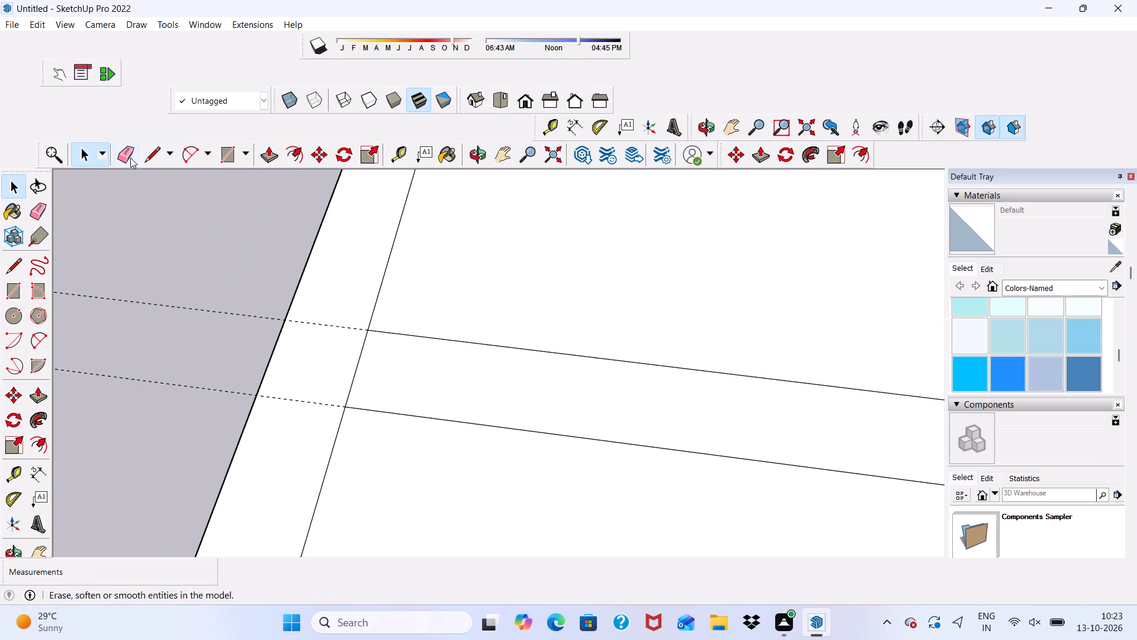
# Erase both dashed guide lines, keeping the drawn partition lines.
pyautogui.click(124, 150)
pyautogui.moveTo(186, 297); pyautogui.dragTo(176, 319)
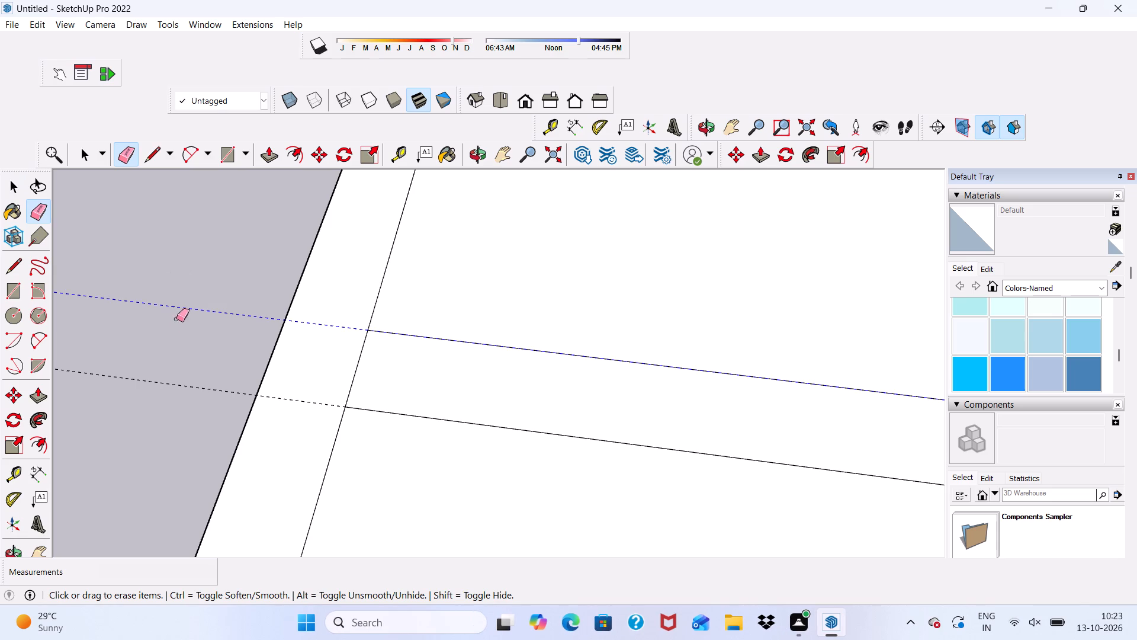
pyautogui.moveTo(176, 319); pyautogui.dragTo(179, 402)
pyautogui.press('space')
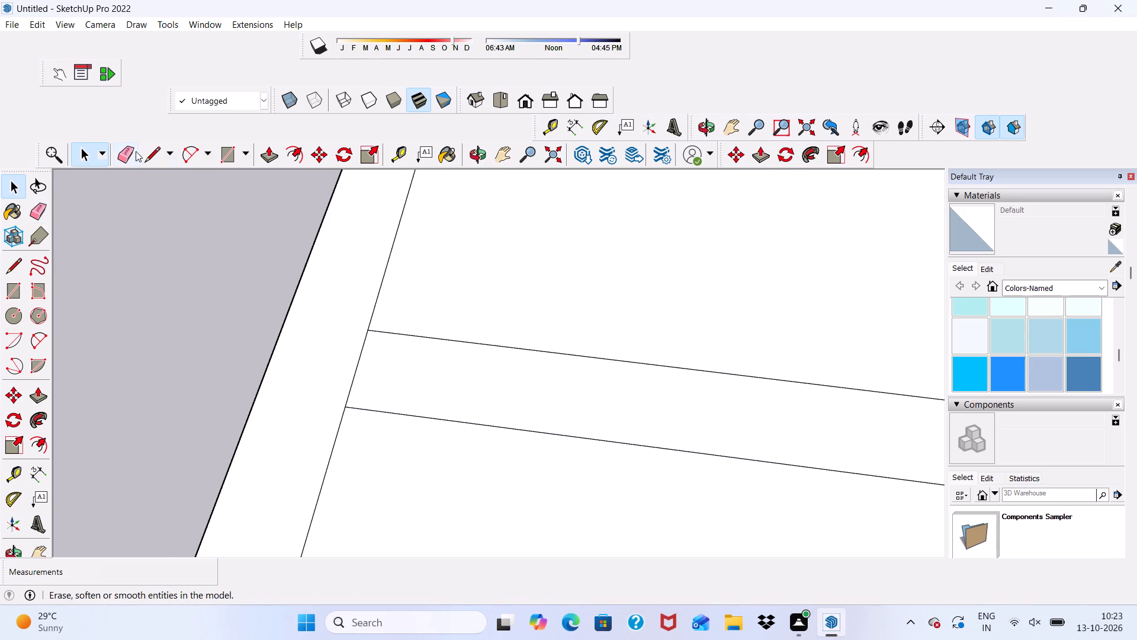
# Extend the partition's front line across the side wall nearest the green axis to the outer edge.
pyautogui.click(154, 148)
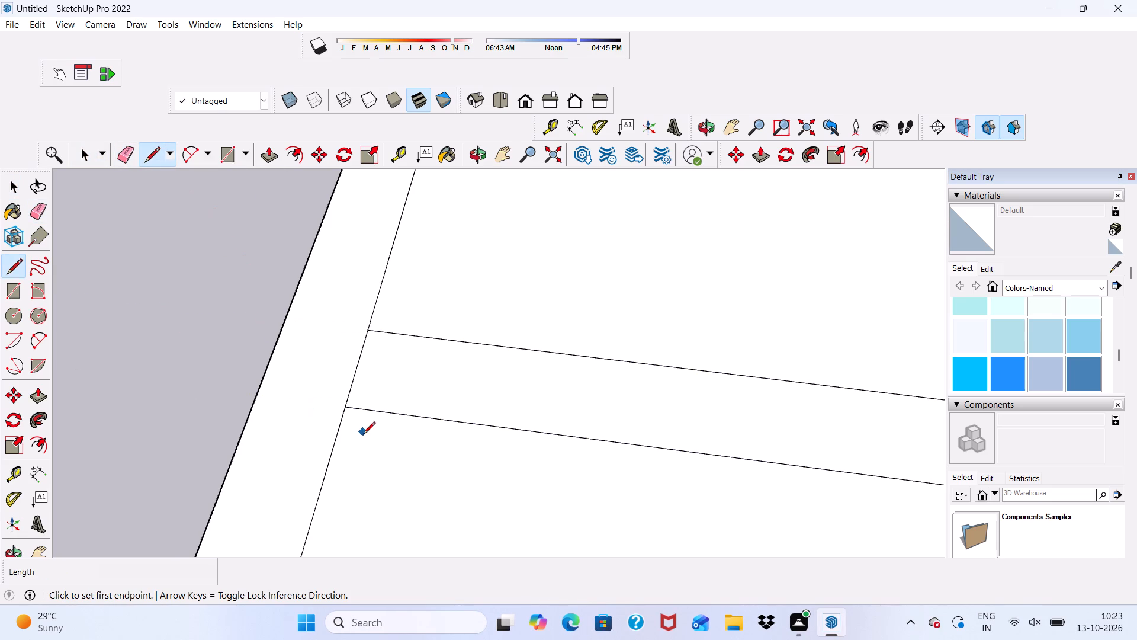
pyautogui.scroll(9, 339, 384)
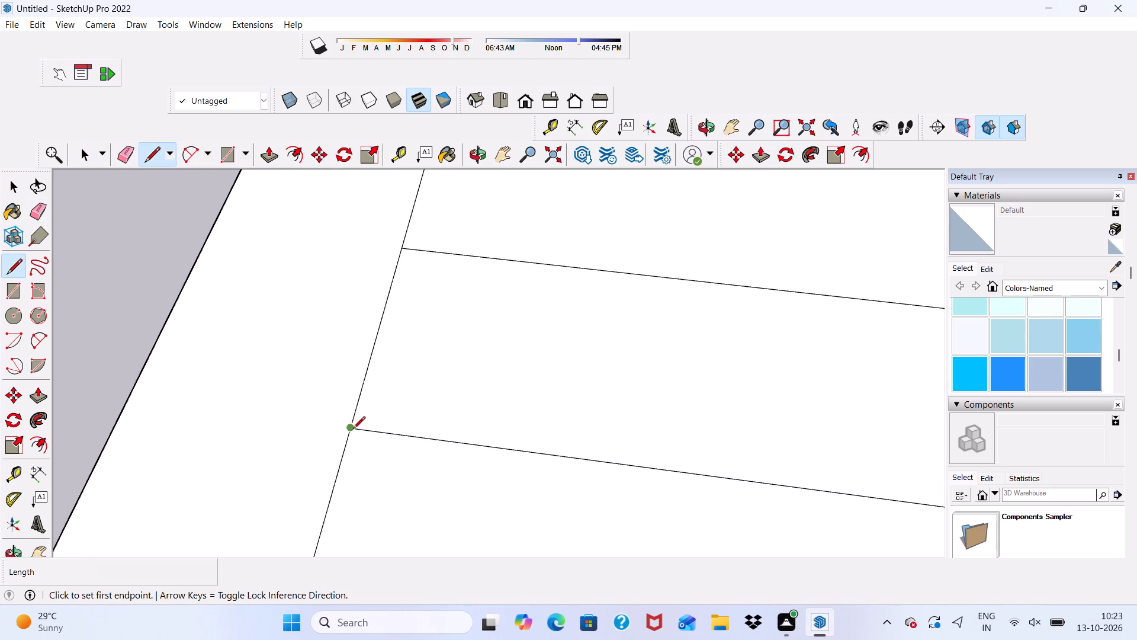
pyautogui.click(351, 430)
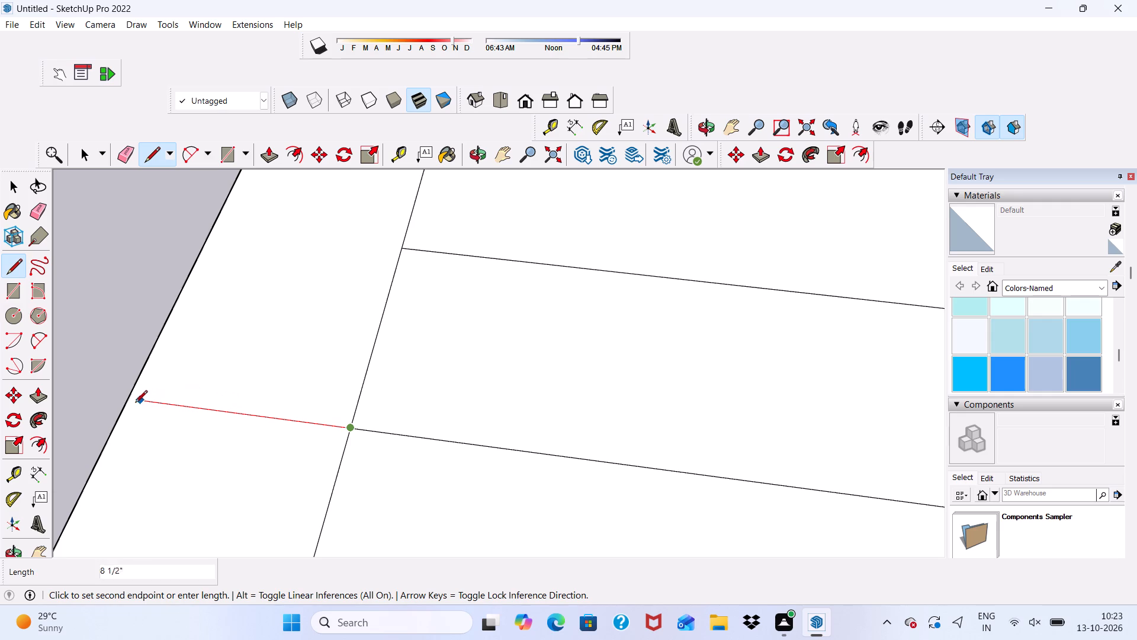
pyautogui.click(126, 405)
# Extend the partition's front line 9" across the side wall farthest from the green axis to the outer edge.
pyautogui.scroll(-10, 194, 417)
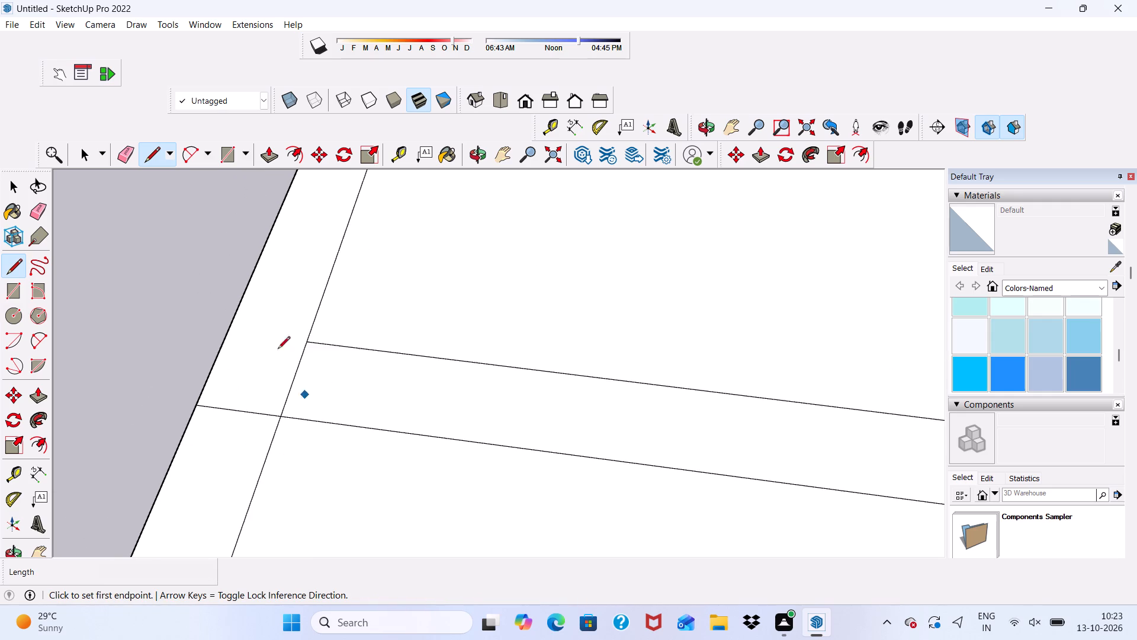
pyautogui.scroll(-20, 278, 350)
pyautogui.scroll(-11, 278, 350)
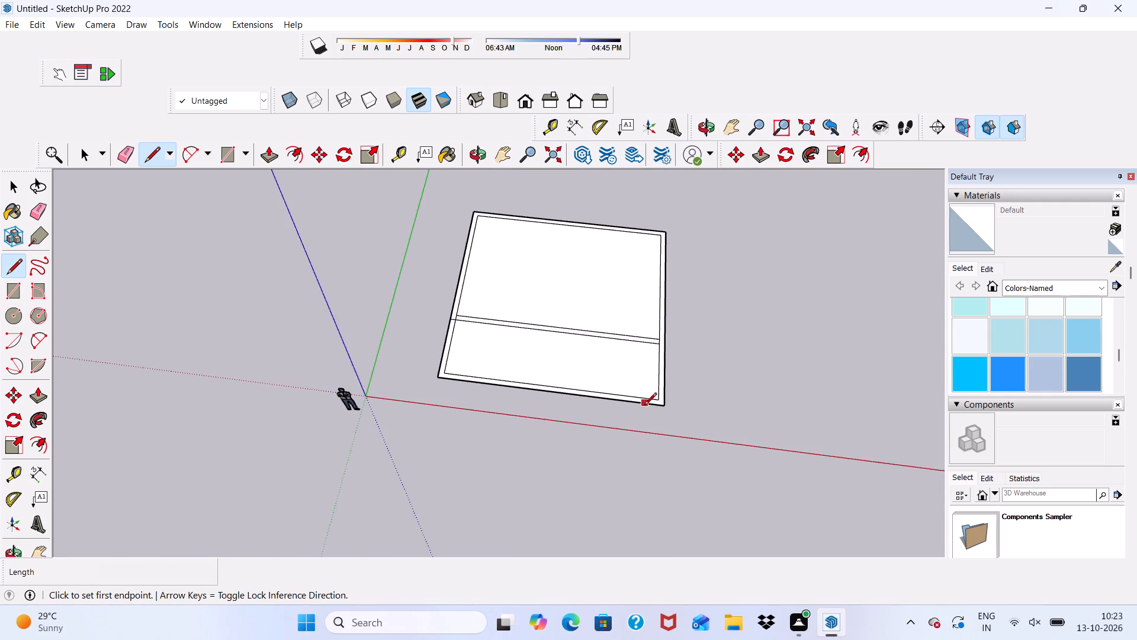
pyautogui.scroll(20, 656, 385)
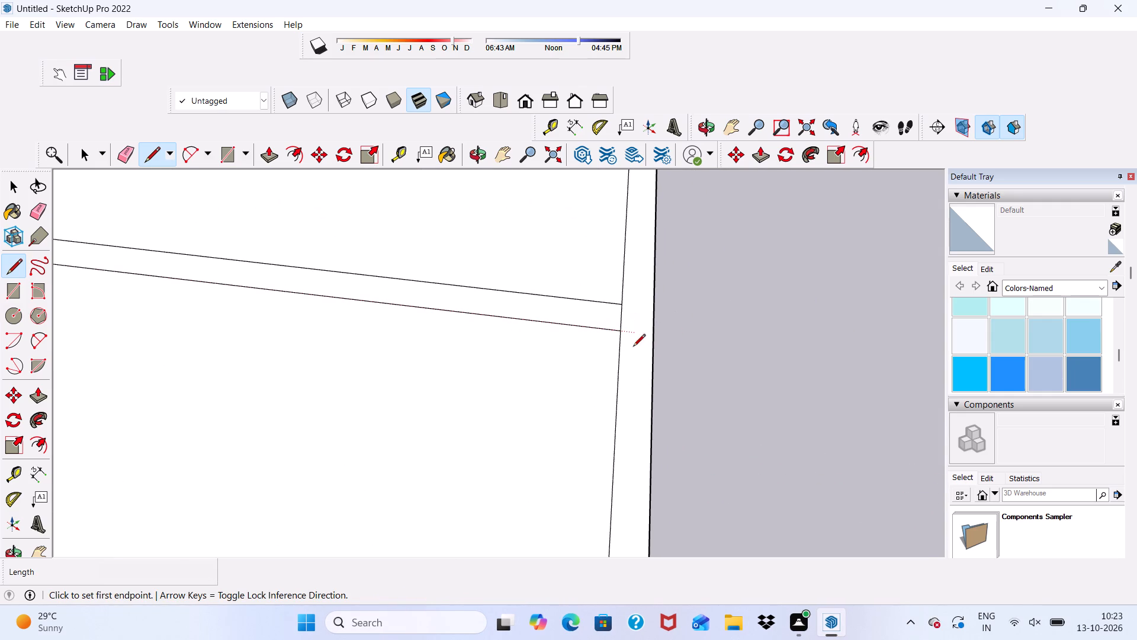
pyautogui.scroll(3, 653, 354)
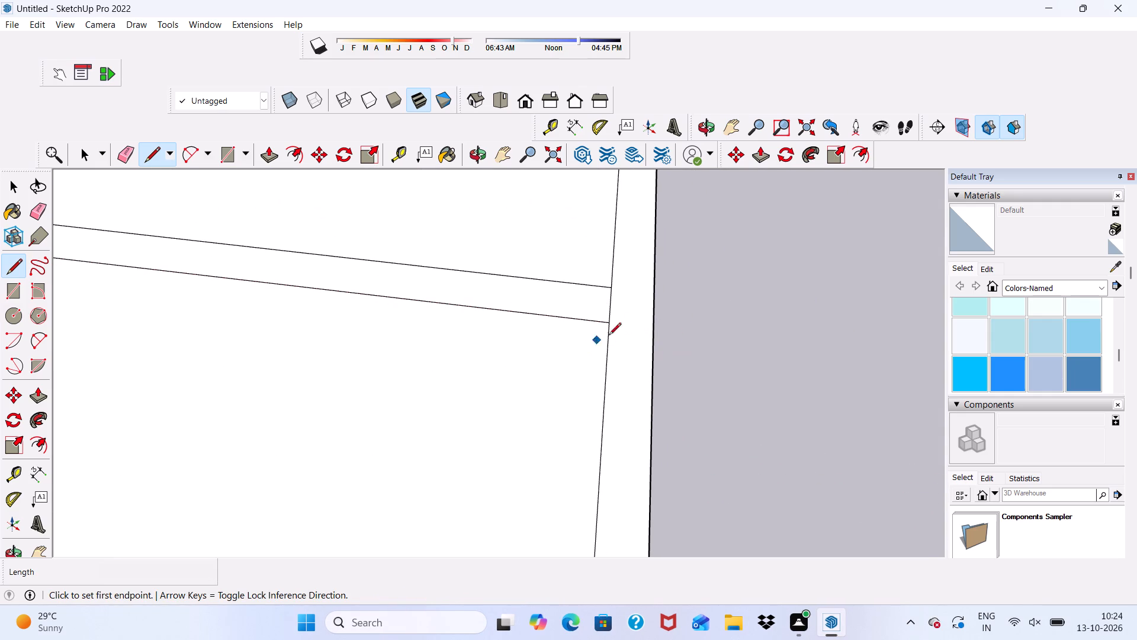
pyautogui.scroll(4, 606, 319)
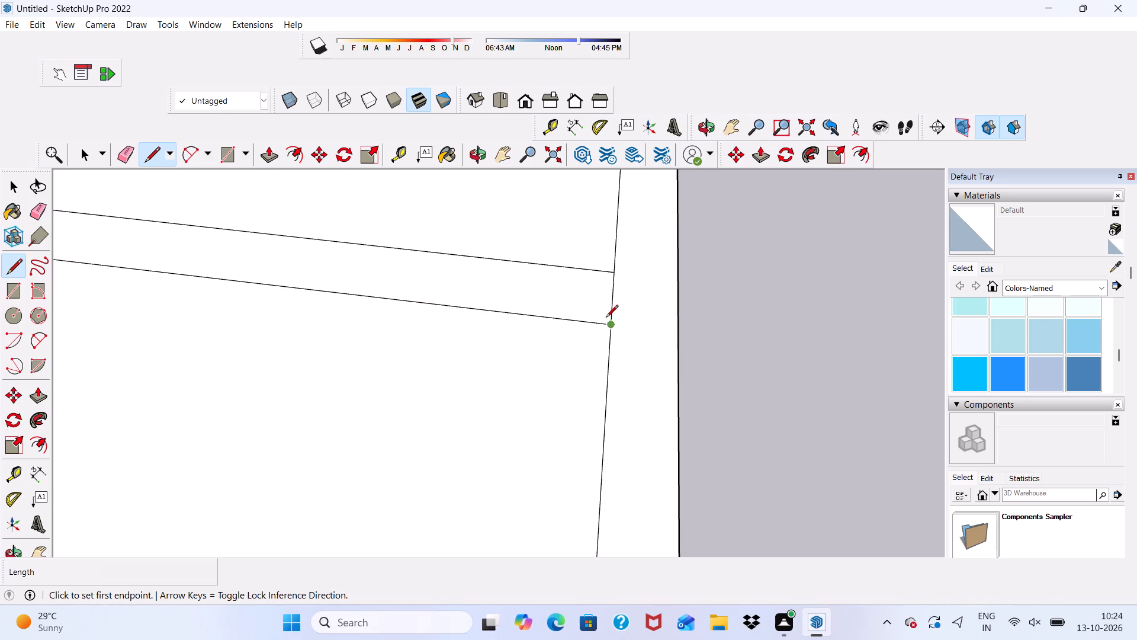
pyautogui.click(607, 327)
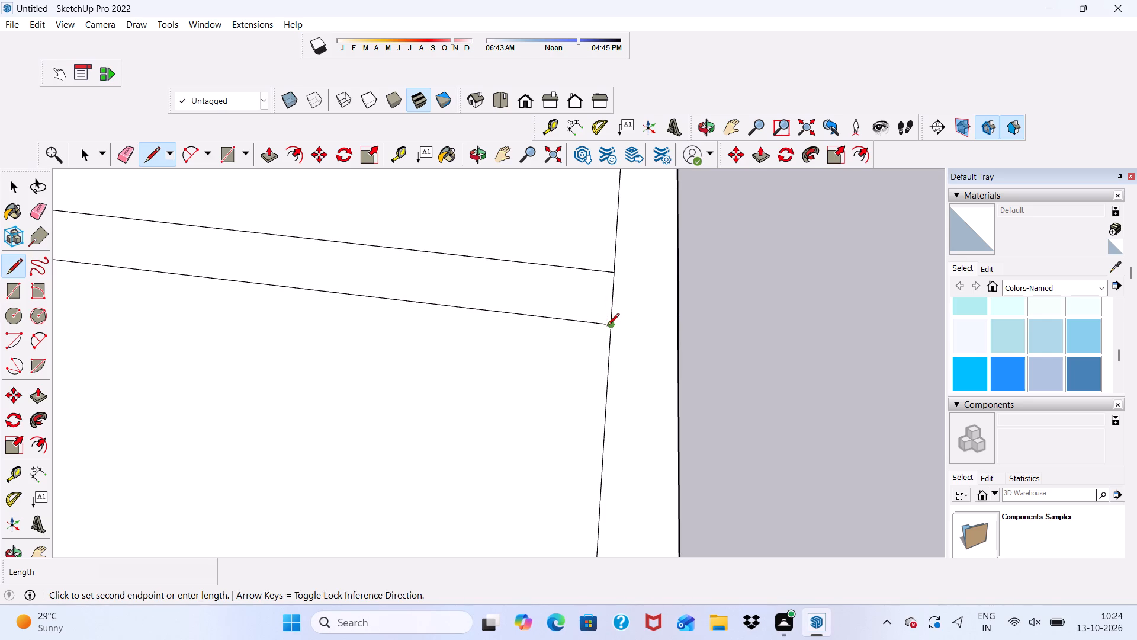
pyautogui.click(682, 328)
pyautogui.press('space')
# Erase the short inner-edge segments between the partition lines at both side walls, joining the partition to the rear walls.
pyautogui.scroll(-5, 677, 322)
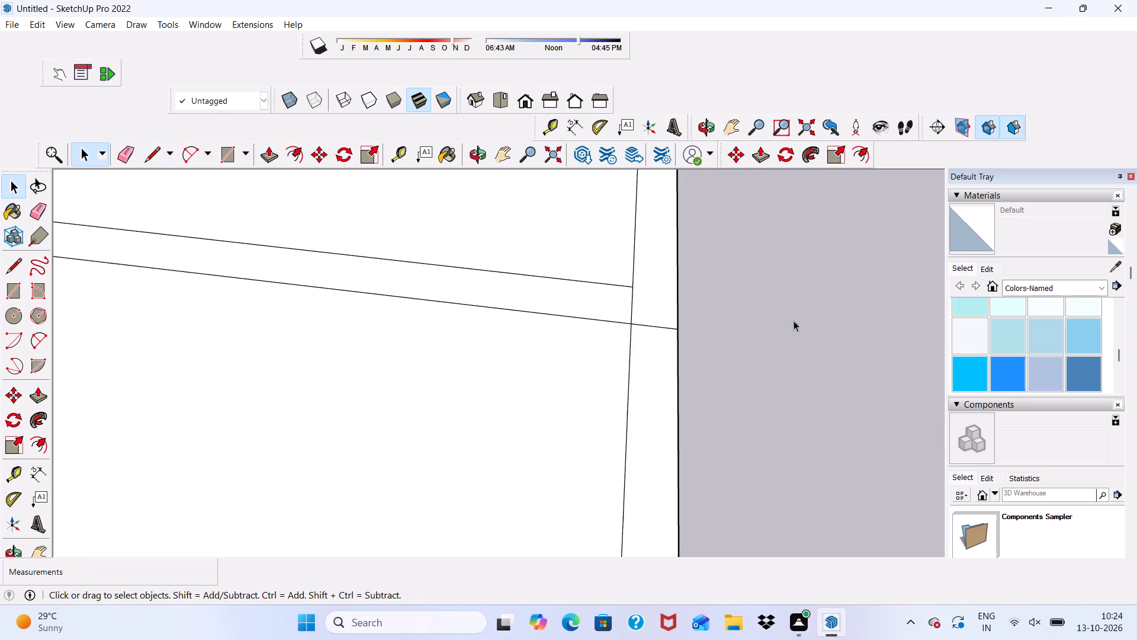
pyautogui.scroll(-5, 560, 283)
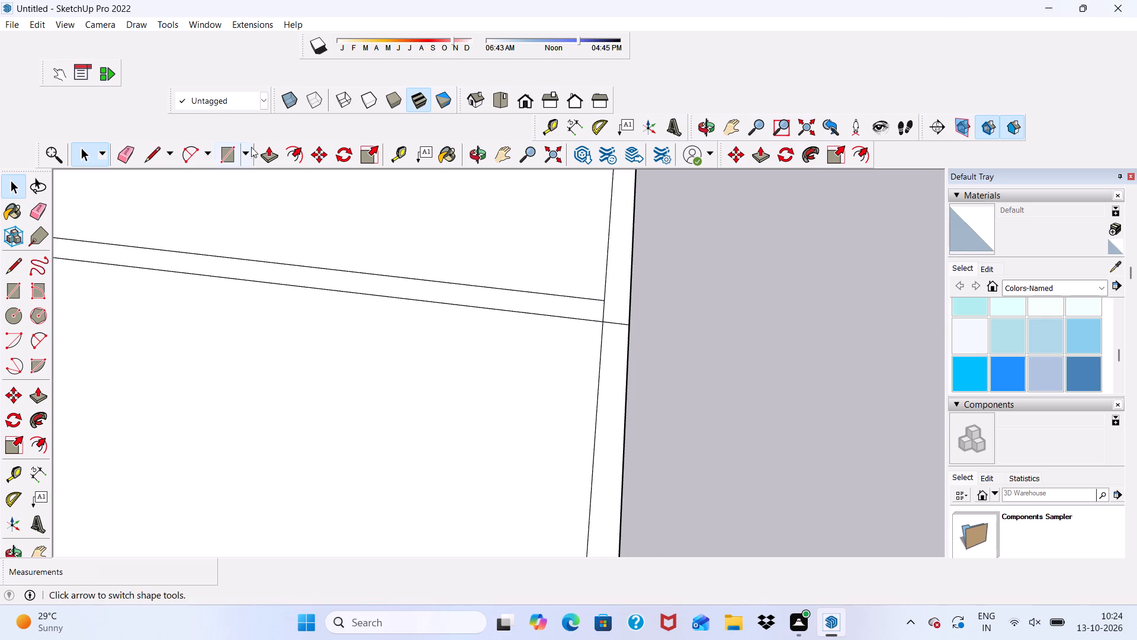
pyautogui.click(123, 155)
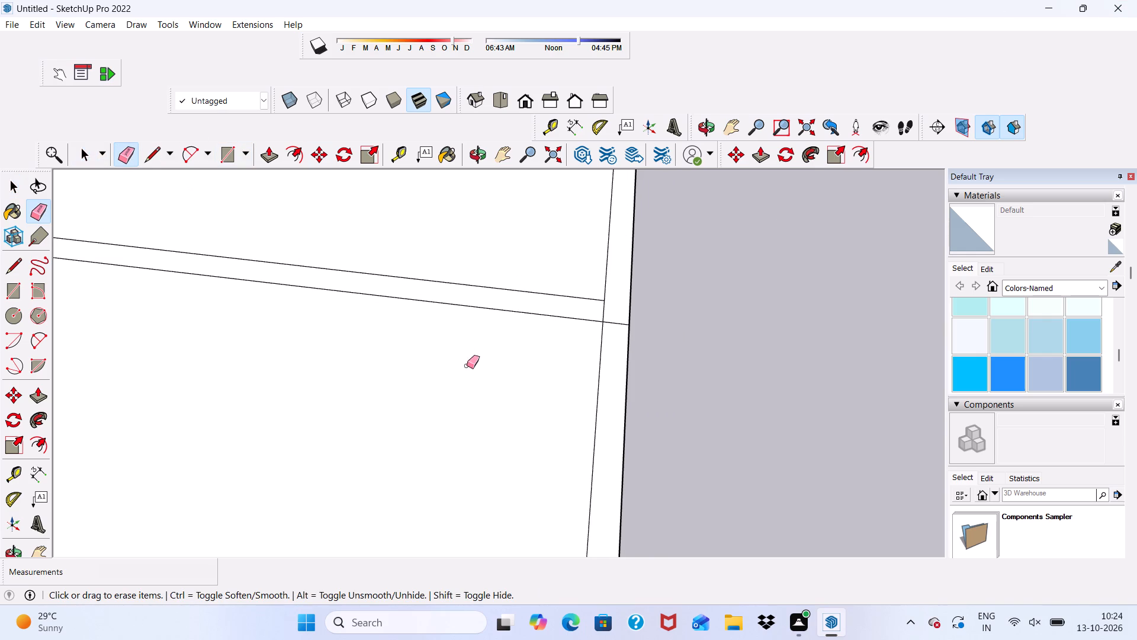
pyautogui.scroll(7, 483, 377)
pyautogui.click(652, 281)
pyautogui.scroll(-7, 656, 316)
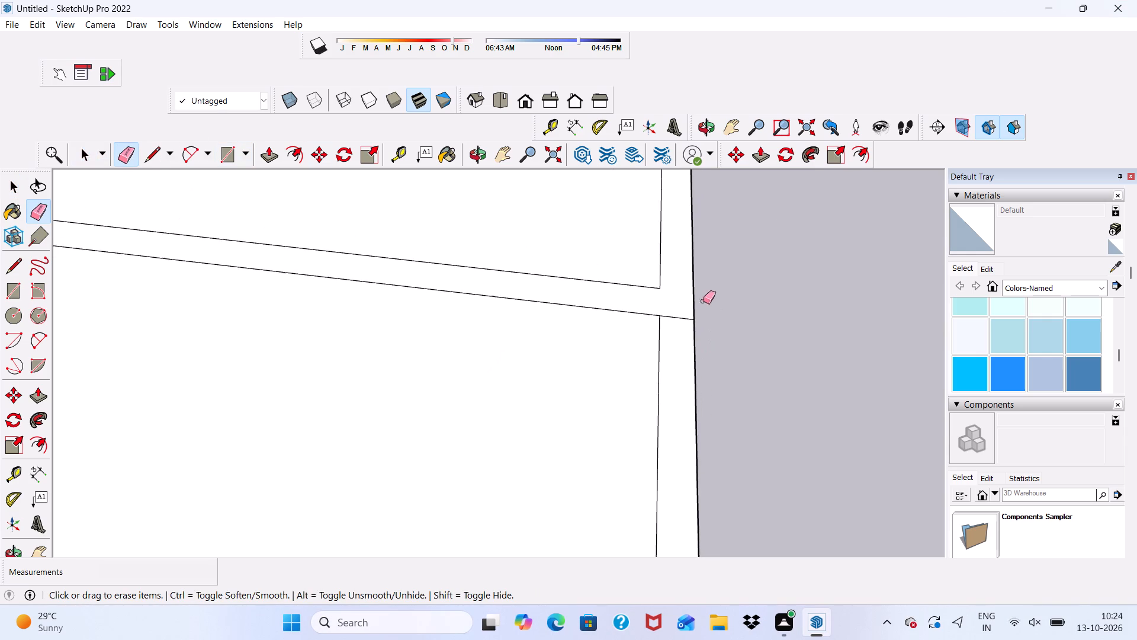
pyautogui.scroll(-18, 702, 297)
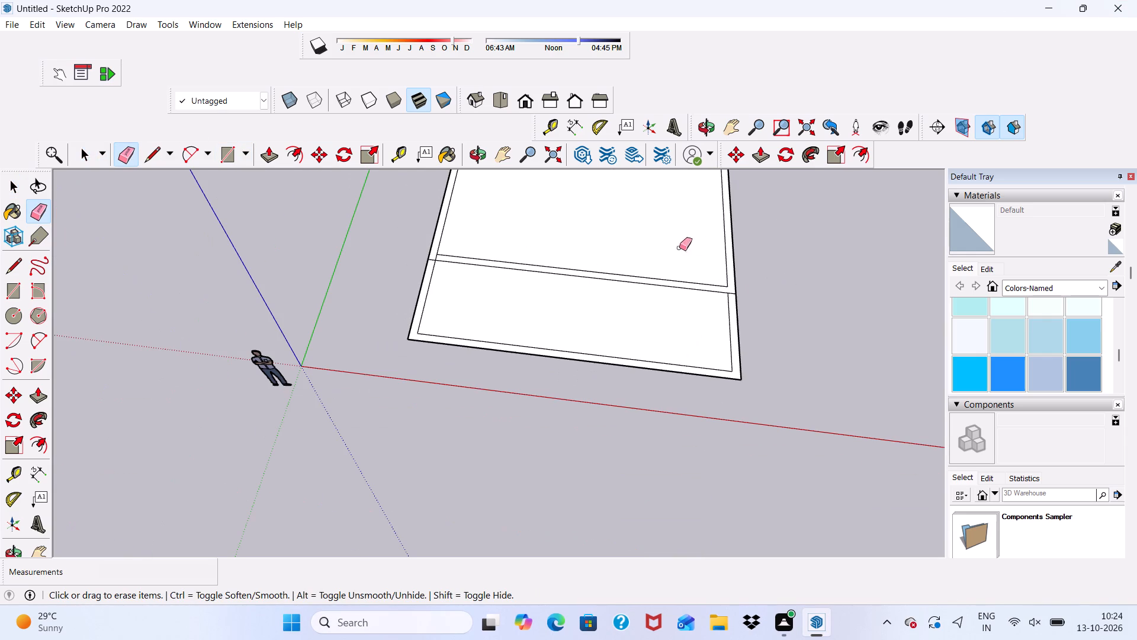
pyautogui.scroll(20, 458, 244)
pyautogui.scroll(1, 458, 244)
pyautogui.moveTo(406, 316); pyautogui.dragTo(423, 319)
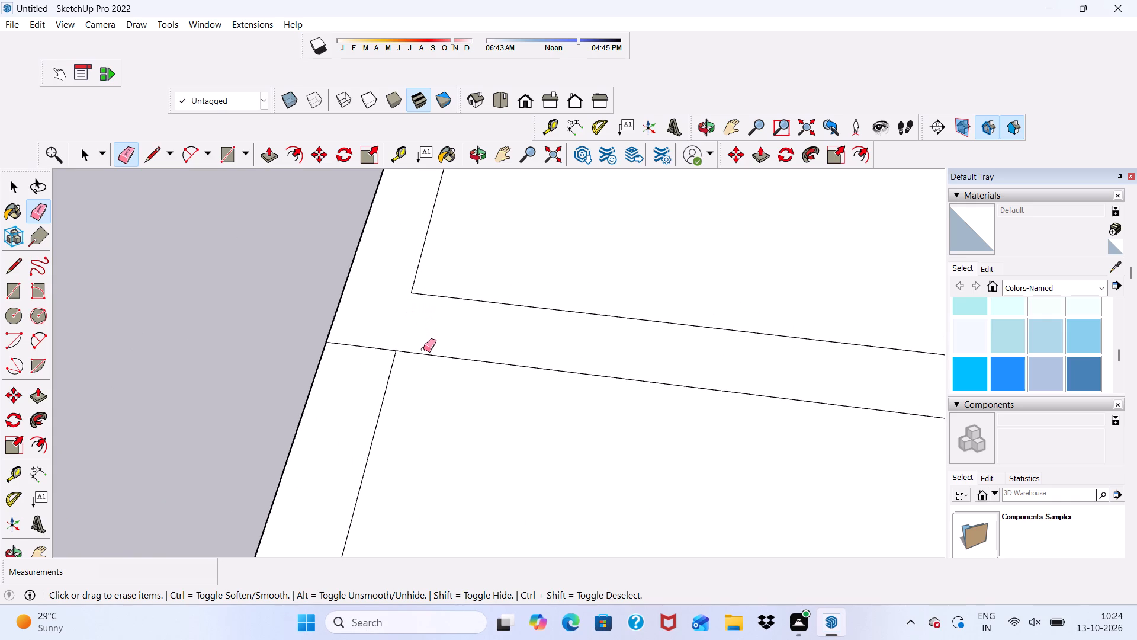
pyautogui.scroll(2, 427, 359)
pyautogui.press('space')
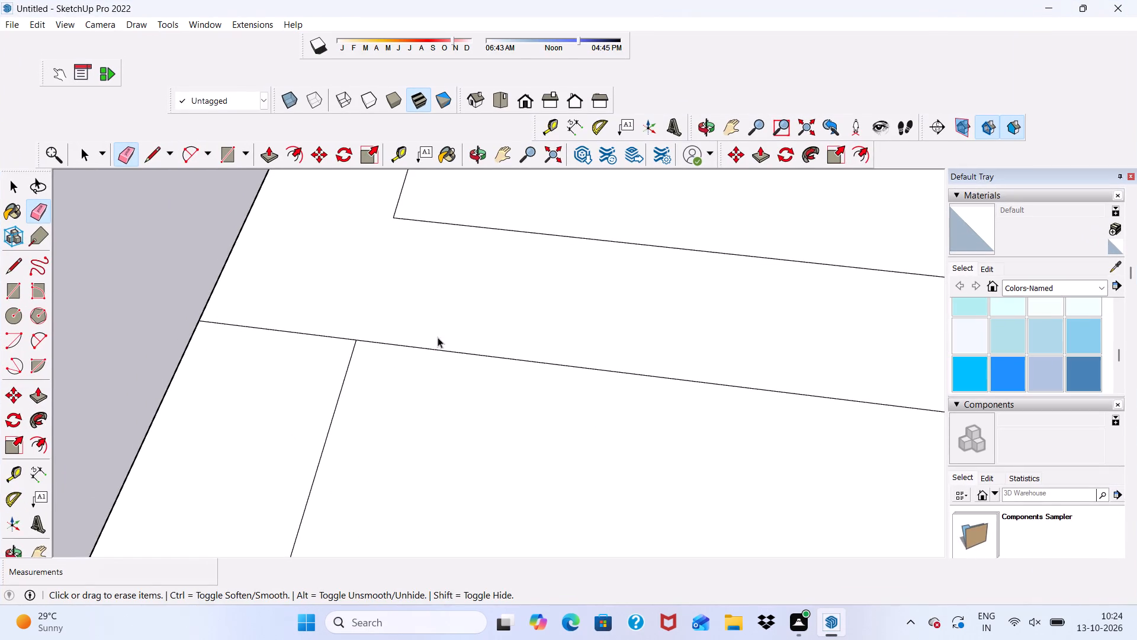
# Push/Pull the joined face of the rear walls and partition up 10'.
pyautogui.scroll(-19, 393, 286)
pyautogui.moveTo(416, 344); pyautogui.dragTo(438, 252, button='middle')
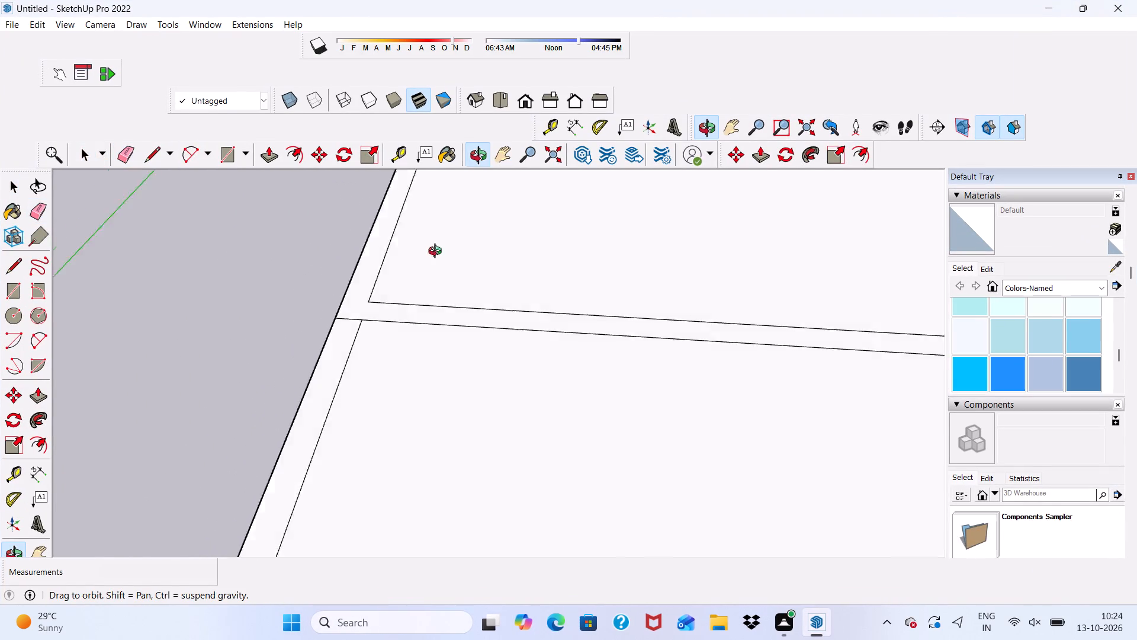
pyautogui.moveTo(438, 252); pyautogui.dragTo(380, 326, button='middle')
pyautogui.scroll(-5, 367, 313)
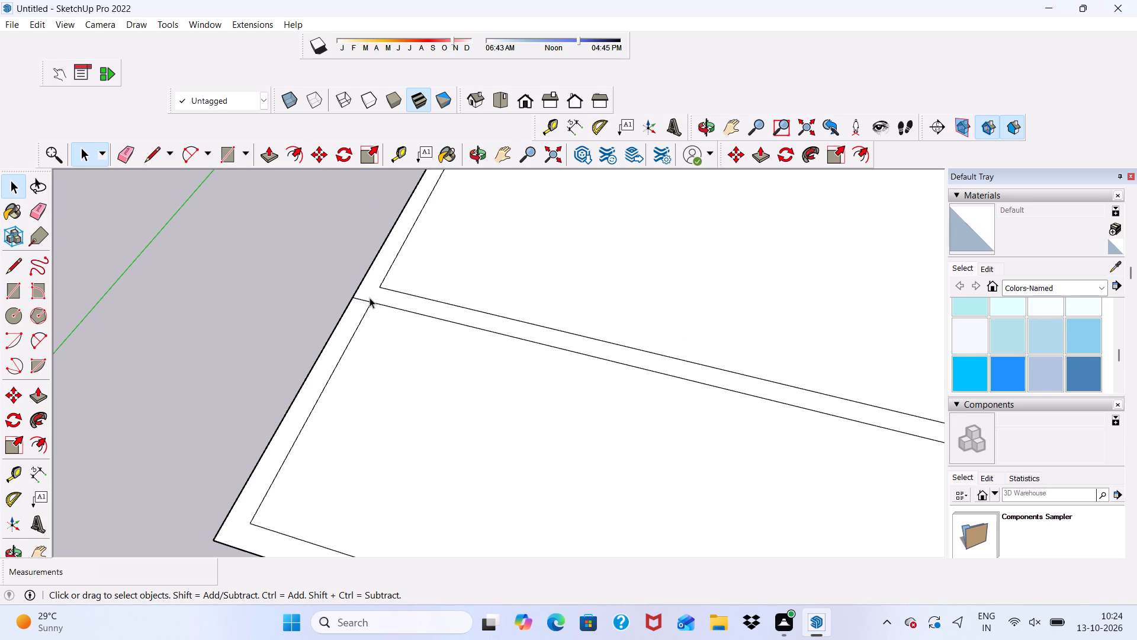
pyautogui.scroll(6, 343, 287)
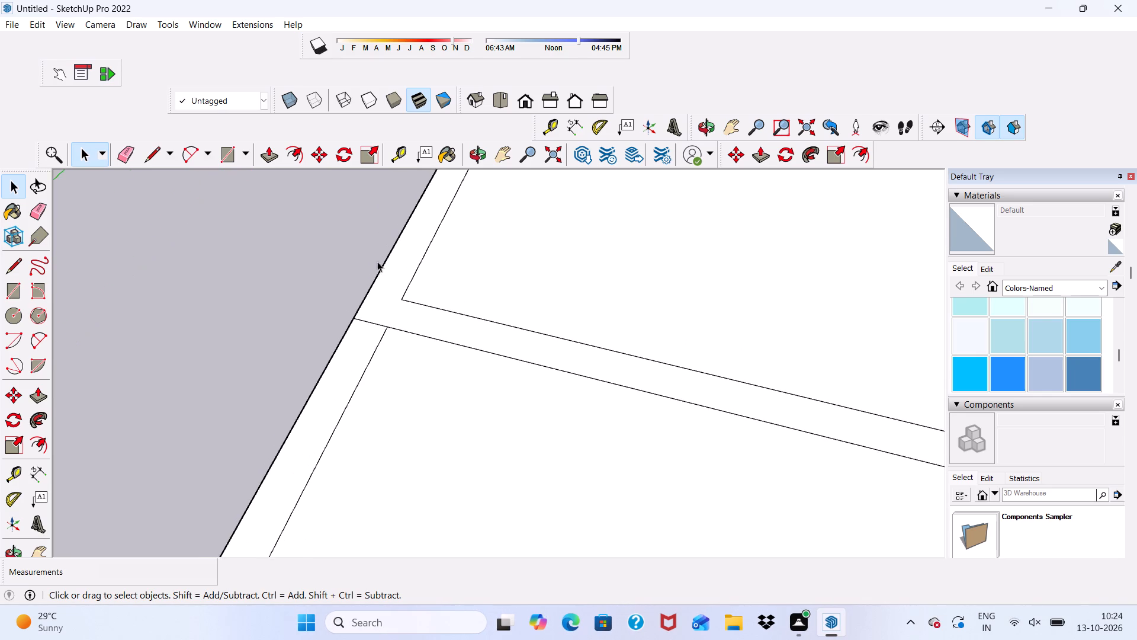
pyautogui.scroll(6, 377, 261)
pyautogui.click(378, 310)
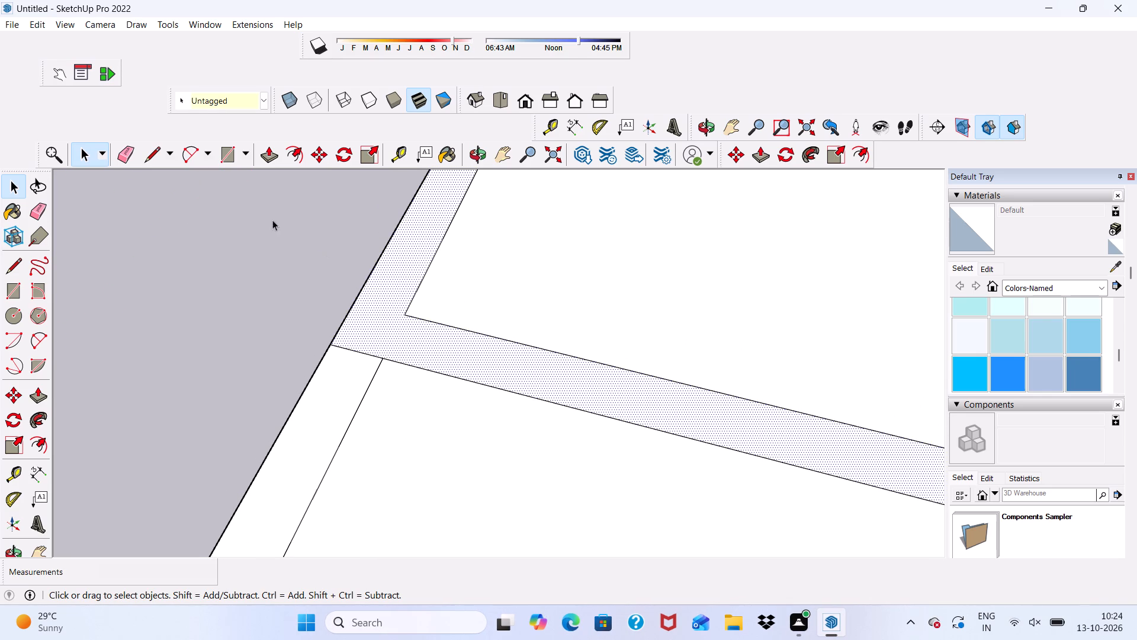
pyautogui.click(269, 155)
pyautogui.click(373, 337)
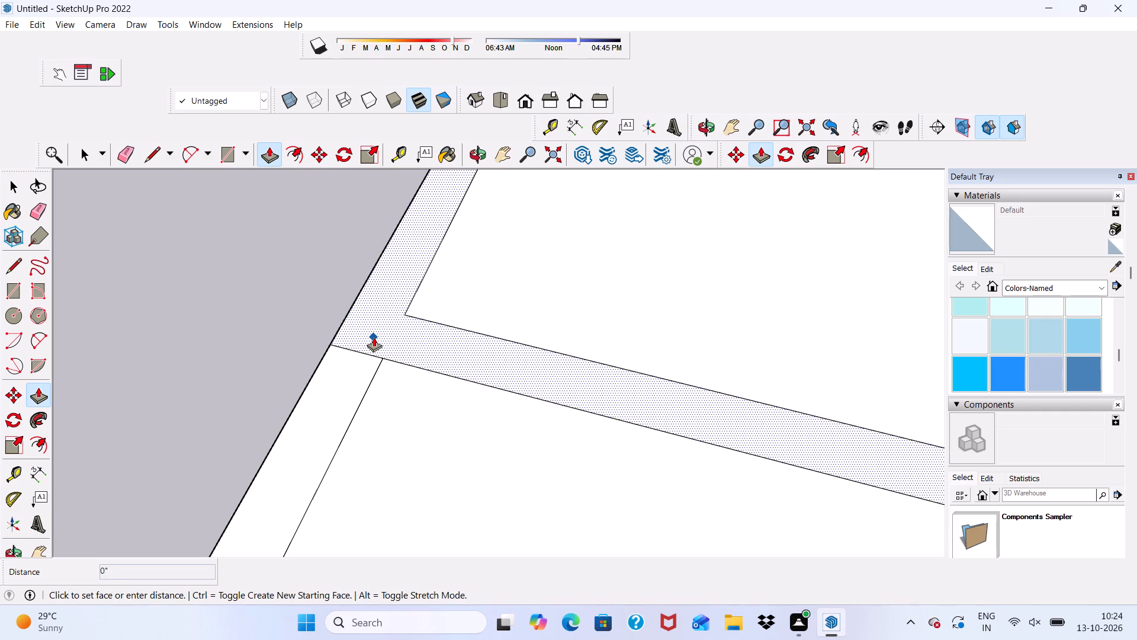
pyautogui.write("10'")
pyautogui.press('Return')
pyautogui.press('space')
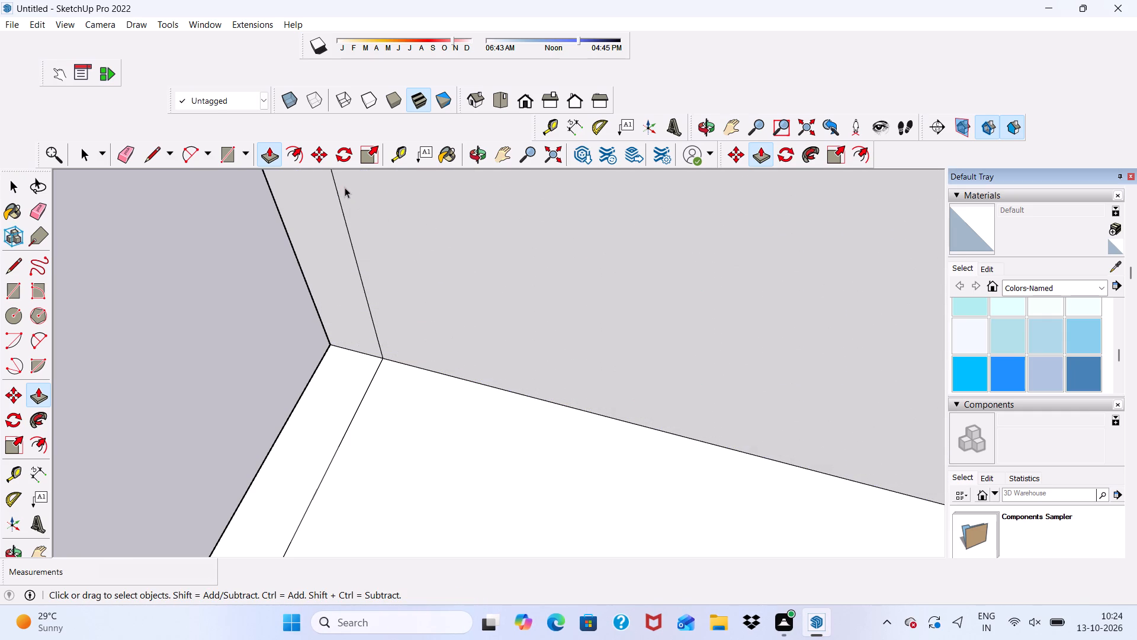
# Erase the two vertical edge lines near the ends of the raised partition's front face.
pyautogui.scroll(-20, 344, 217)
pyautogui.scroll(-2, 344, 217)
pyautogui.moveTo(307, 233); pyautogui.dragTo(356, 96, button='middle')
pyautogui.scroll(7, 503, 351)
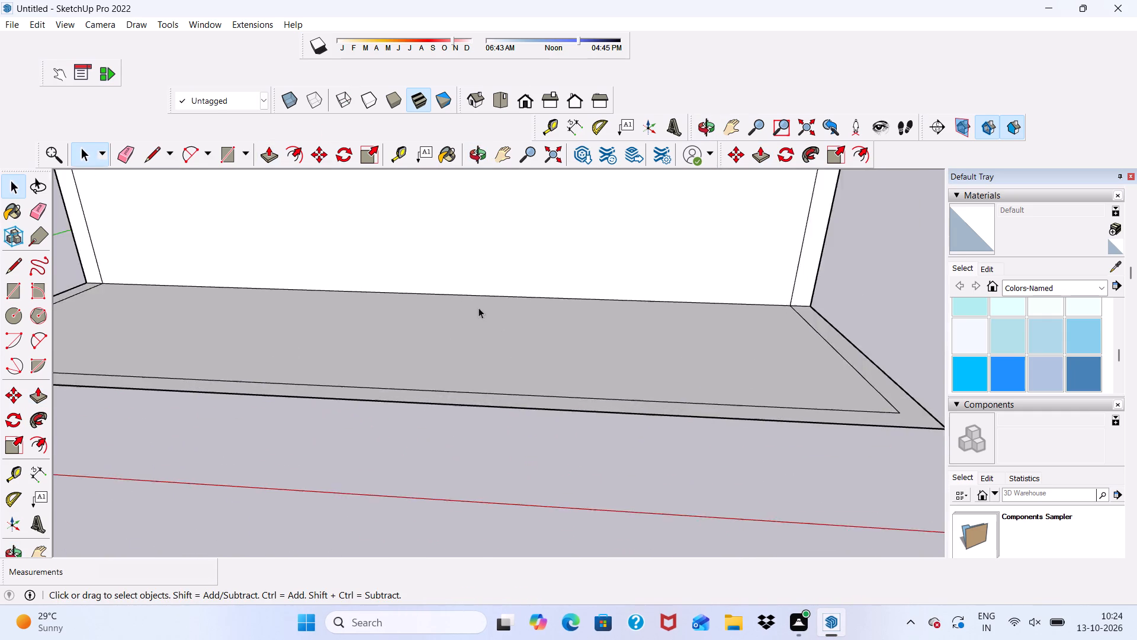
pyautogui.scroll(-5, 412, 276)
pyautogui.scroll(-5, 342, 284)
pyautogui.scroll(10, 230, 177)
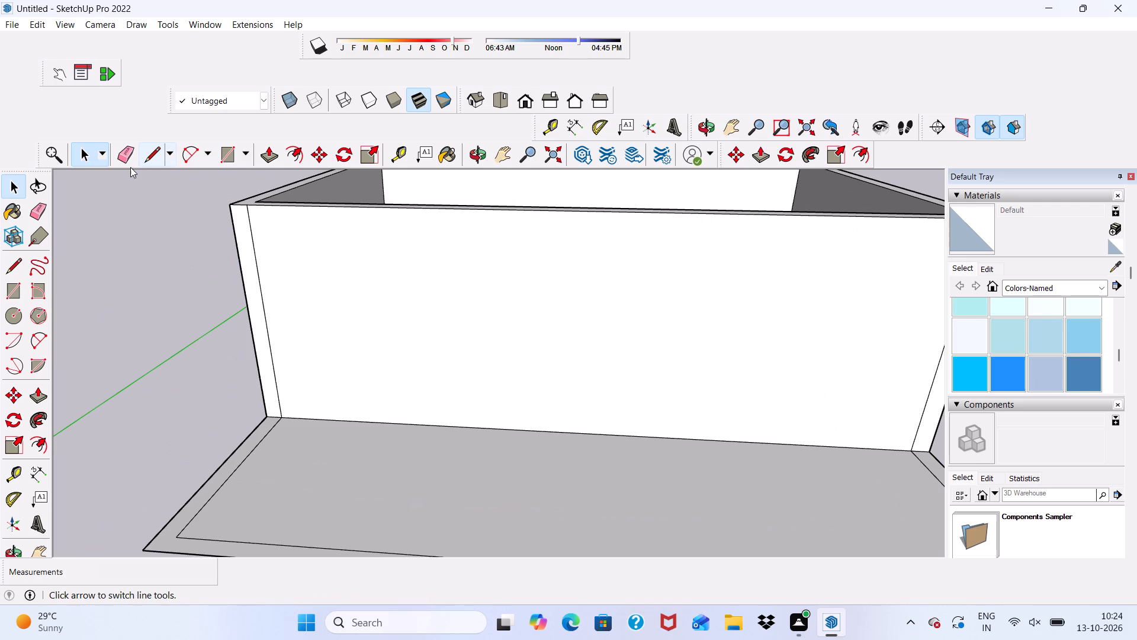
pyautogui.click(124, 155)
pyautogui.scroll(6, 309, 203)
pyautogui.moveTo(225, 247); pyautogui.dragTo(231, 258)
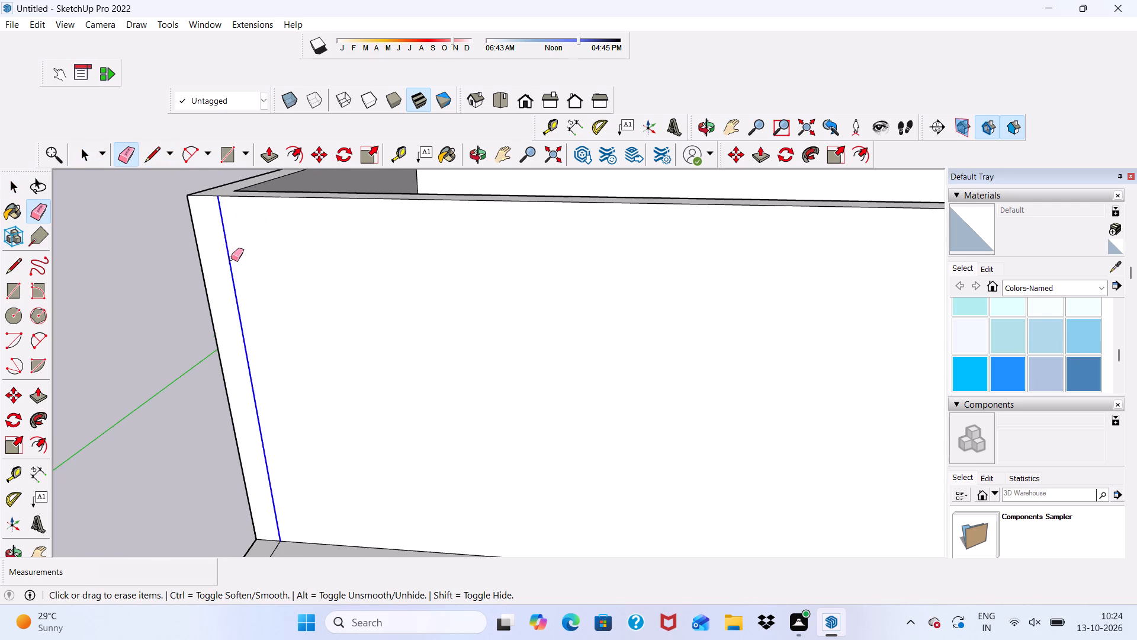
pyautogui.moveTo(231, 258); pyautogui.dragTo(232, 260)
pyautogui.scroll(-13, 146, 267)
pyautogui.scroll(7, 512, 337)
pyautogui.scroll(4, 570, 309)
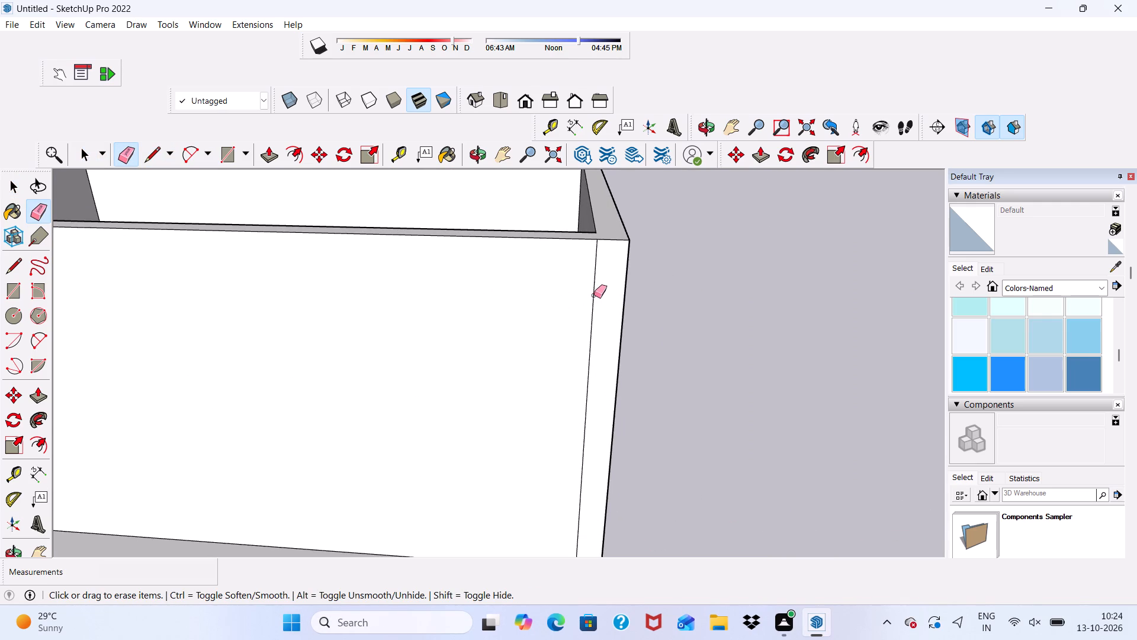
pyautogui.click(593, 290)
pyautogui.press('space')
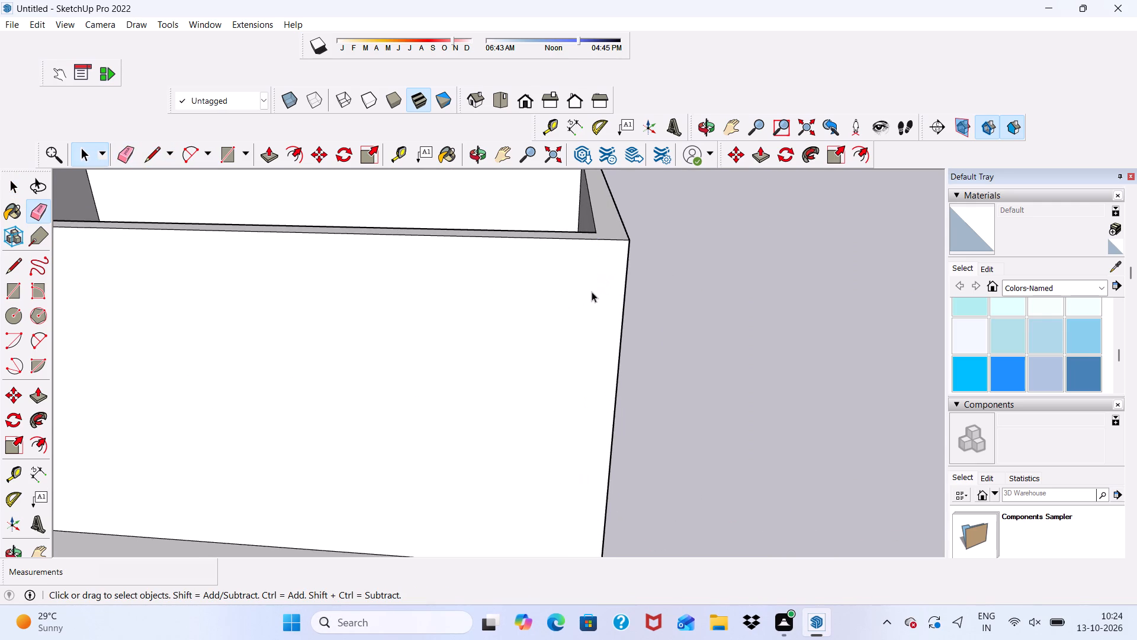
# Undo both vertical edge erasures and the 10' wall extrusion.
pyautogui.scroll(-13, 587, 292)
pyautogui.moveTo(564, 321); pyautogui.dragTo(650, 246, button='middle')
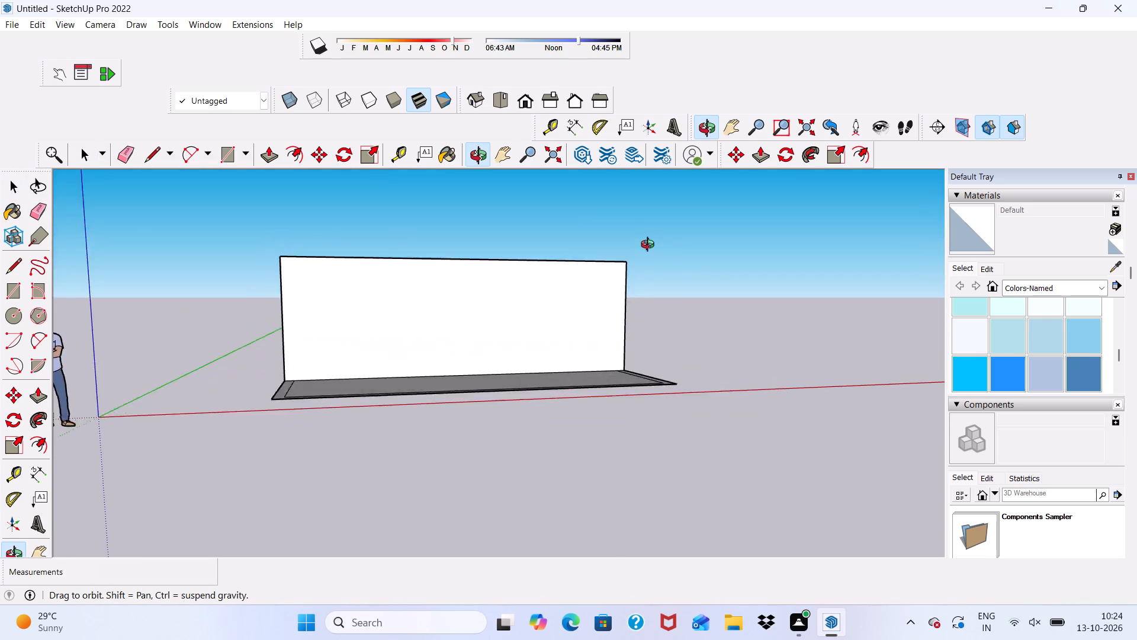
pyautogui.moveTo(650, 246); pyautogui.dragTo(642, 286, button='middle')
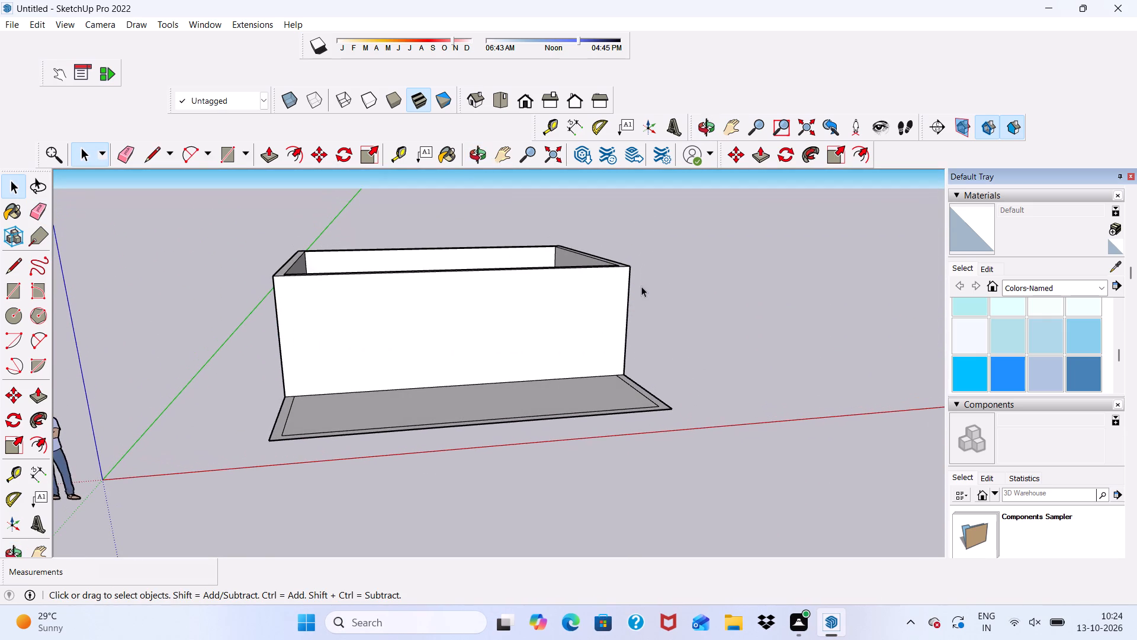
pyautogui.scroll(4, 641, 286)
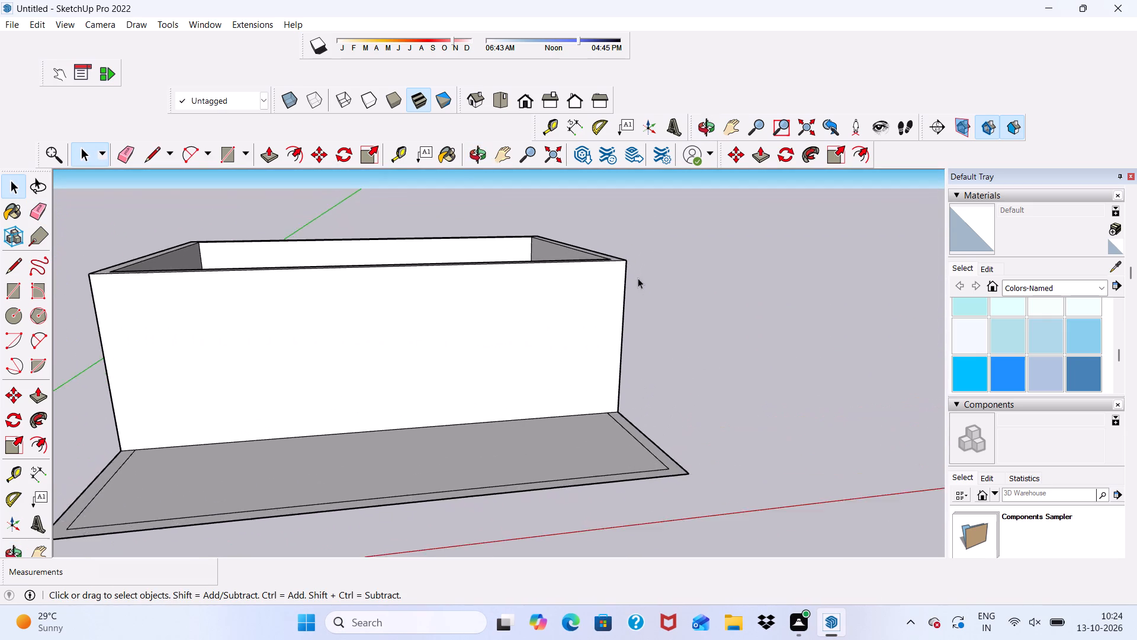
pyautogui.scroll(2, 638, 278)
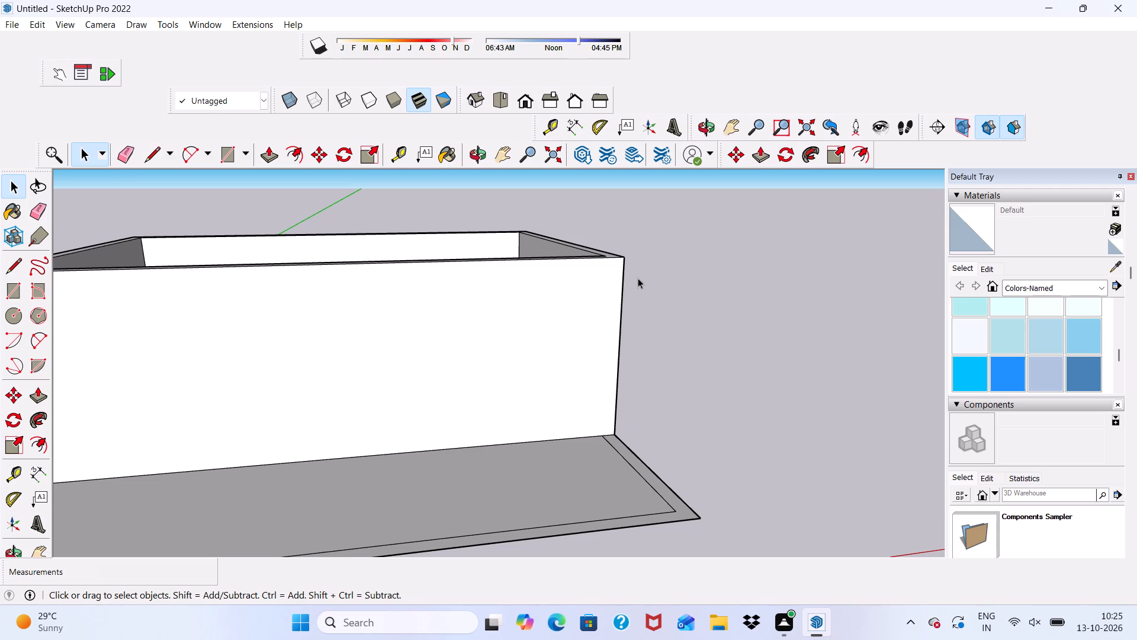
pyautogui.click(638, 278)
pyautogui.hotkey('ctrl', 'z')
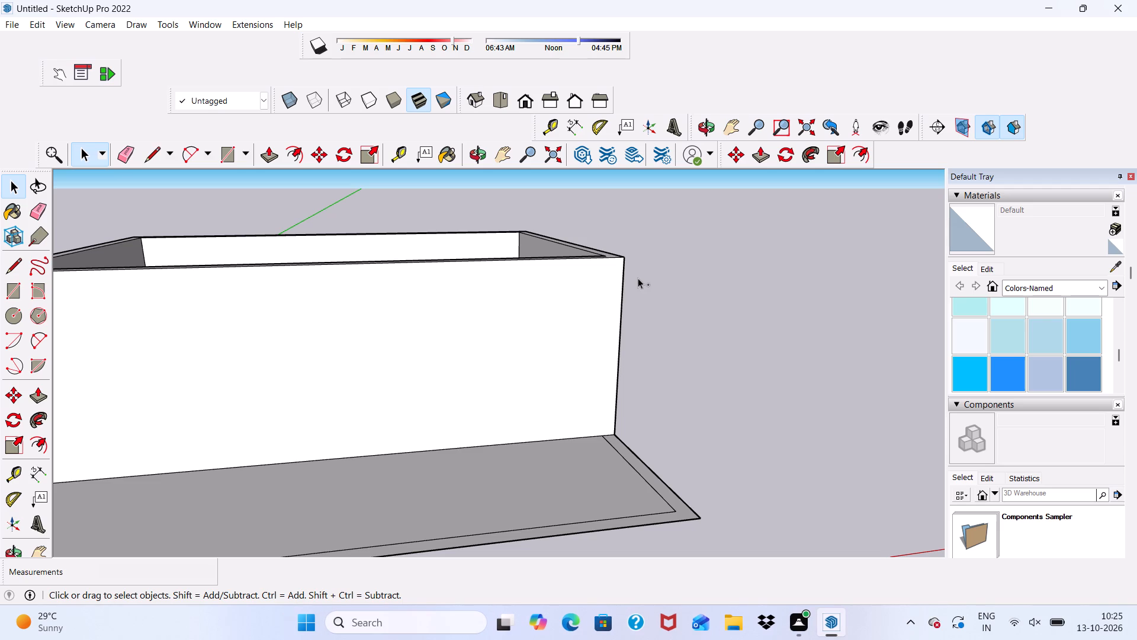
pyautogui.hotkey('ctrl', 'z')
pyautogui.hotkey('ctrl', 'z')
# Undo the erased inner-edge segments at both side walls and the partition line's extension across the side wall farthest from the green axis.
pyautogui.hotkey('ctrl', 'z')
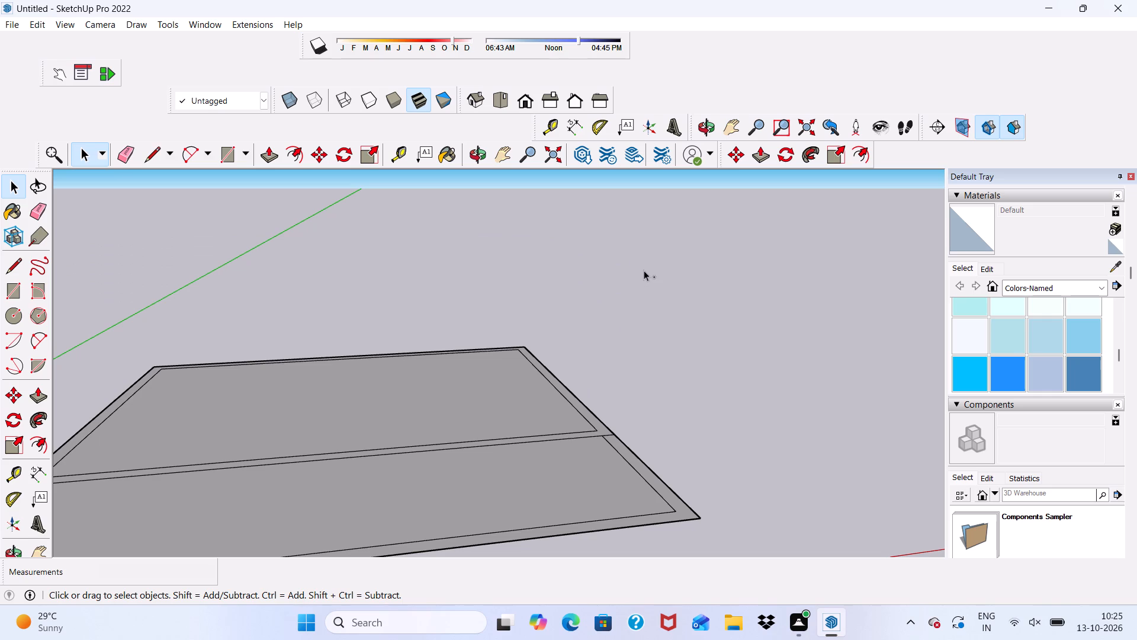
pyautogui.hotkey('ctrl', 'z')
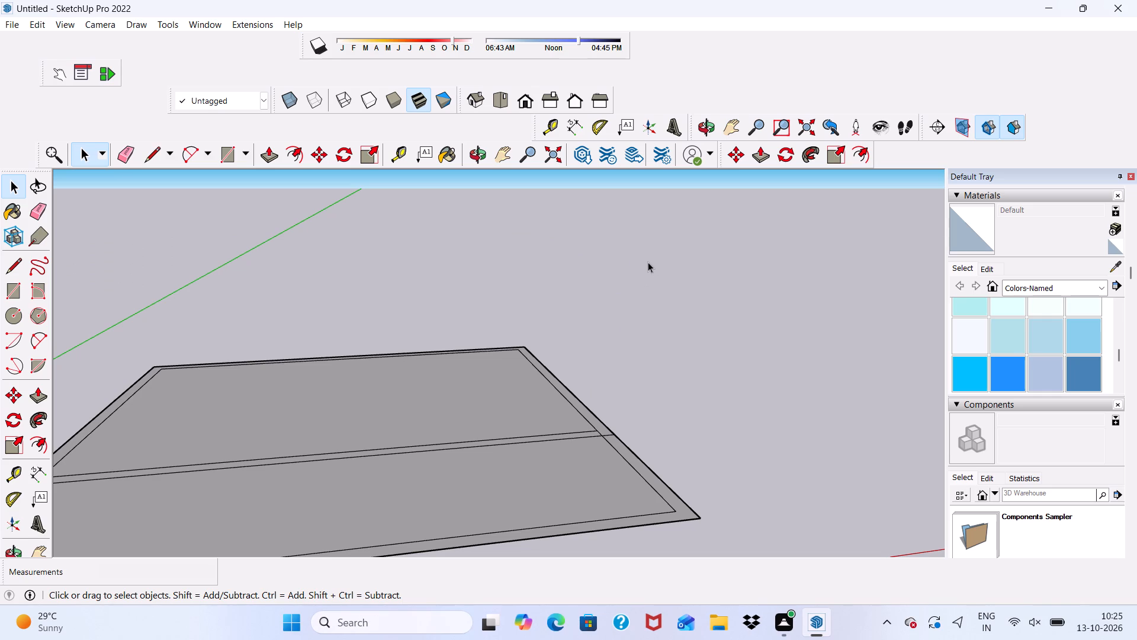
pyautogui.hotkey('ctrl', 'z')
# Place a guide parallel to the side wall farthest from the green axis, about 14' 1" from its inner edge.
pyautogui.scroll(-7, 655, 271)
pyautogui.scroll(6, 470, 348)
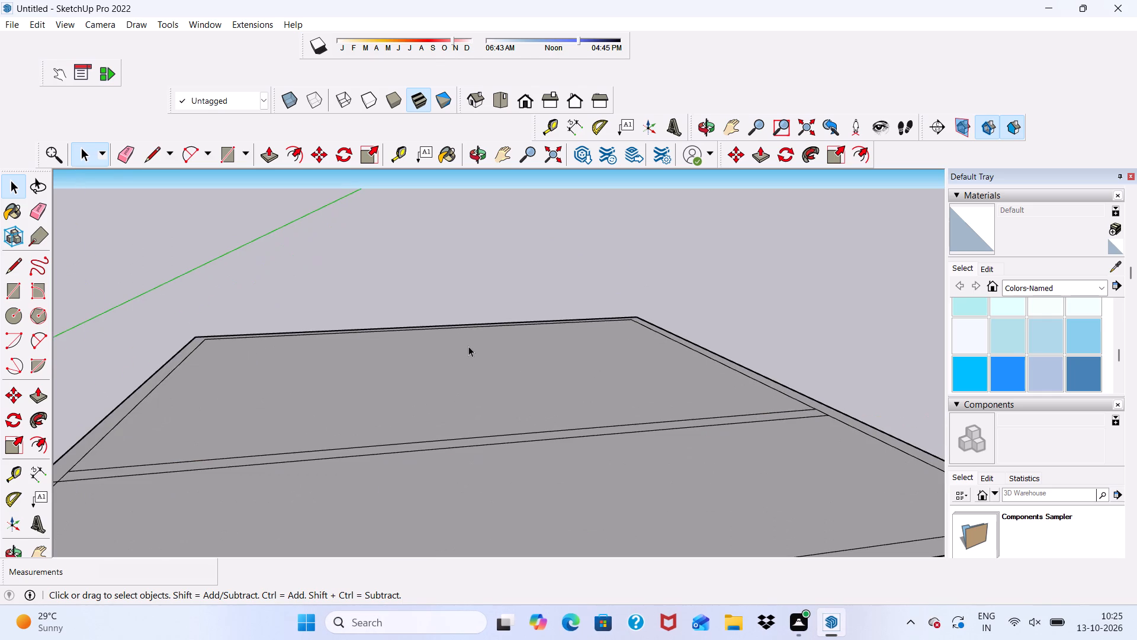
pyautogui.scroll(-5, 472, 359)
pyautogui.moveTo(563, 431); pyautogui.dragTo(497, 571, button='middle')
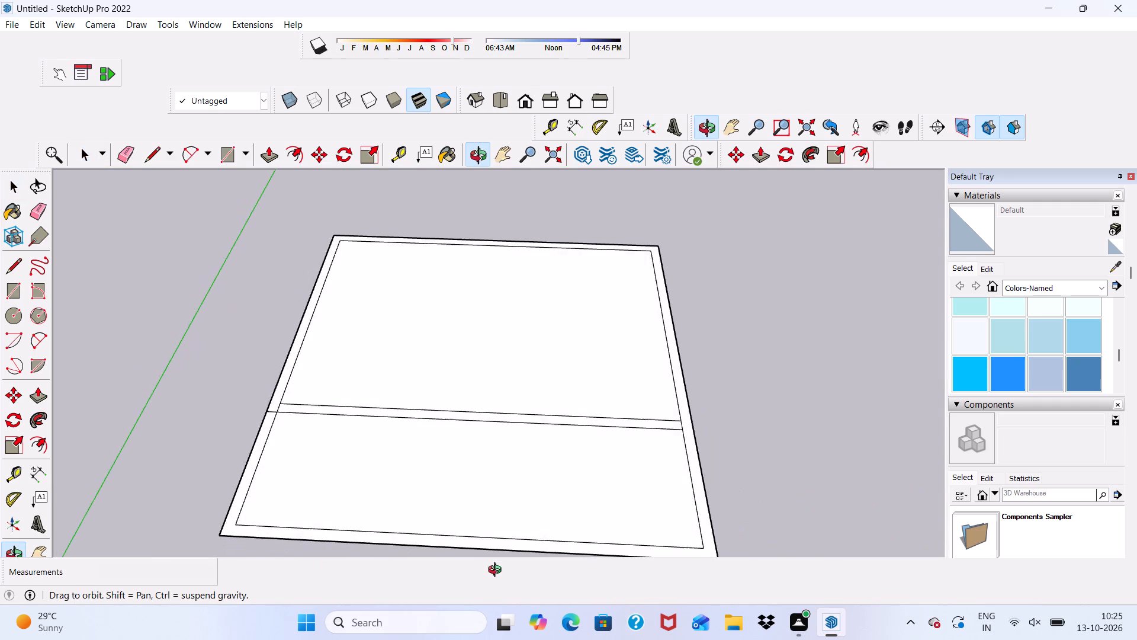
pyautogui.moveTo(497, 571); pyautogui.dragTo(488, 574, button='middle')
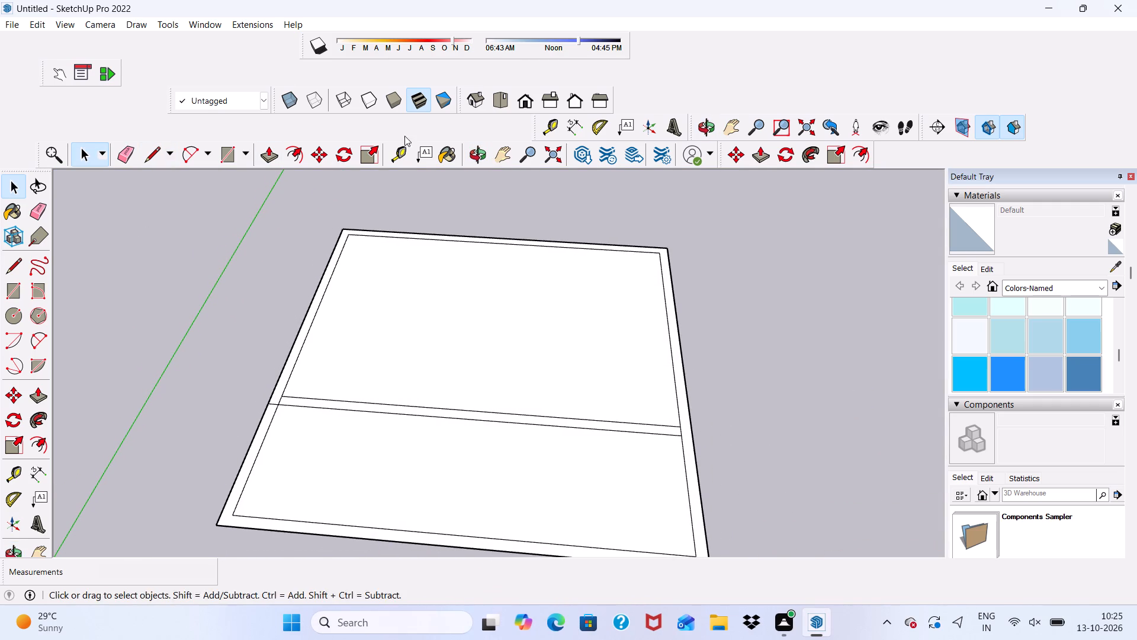
pyautogui.click(398, 151)
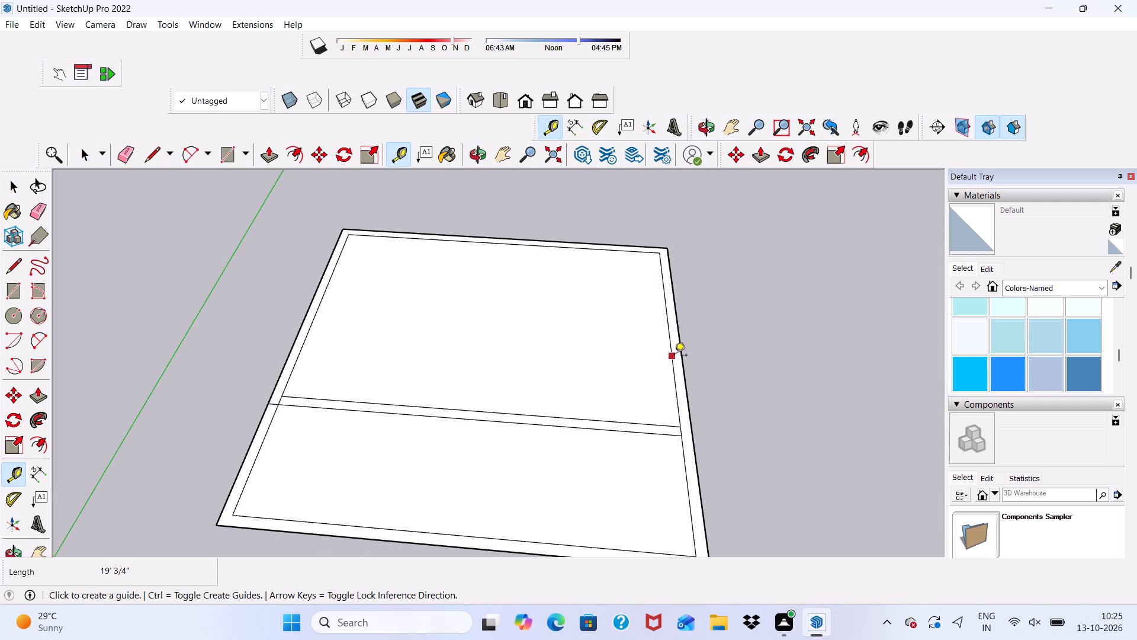
pyautogui.click(675, 356)
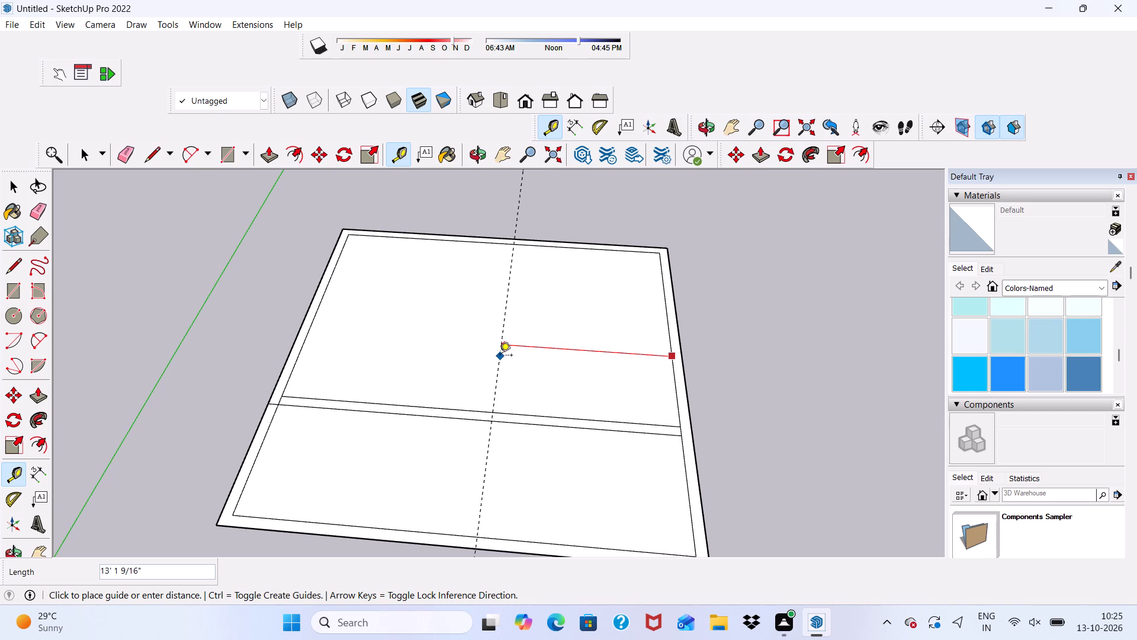
pyautogui.click(489, 341)
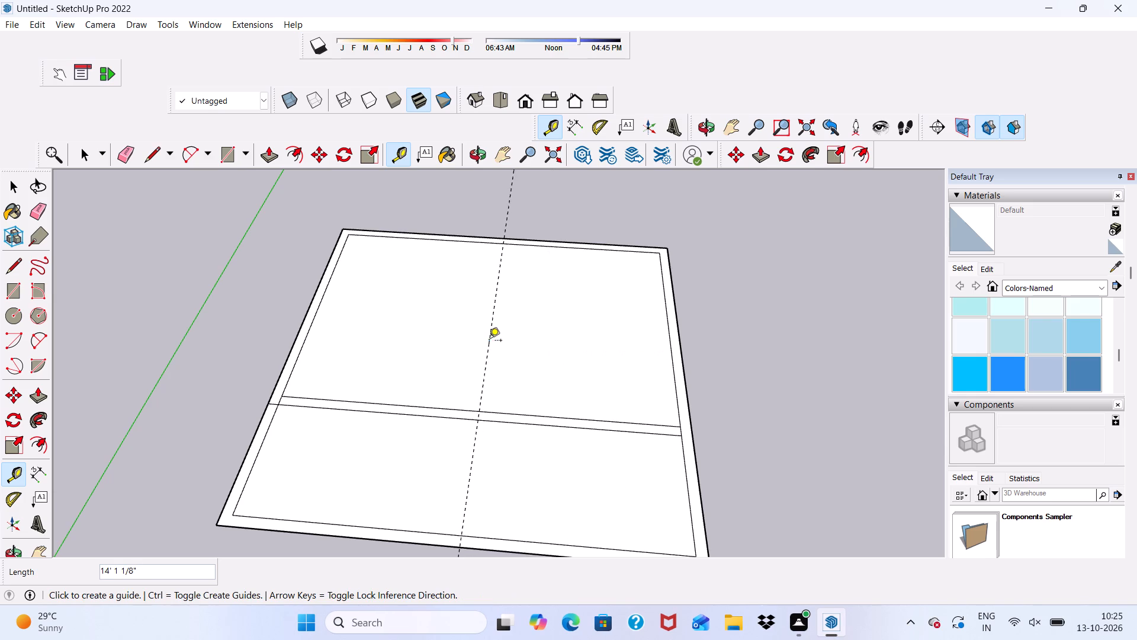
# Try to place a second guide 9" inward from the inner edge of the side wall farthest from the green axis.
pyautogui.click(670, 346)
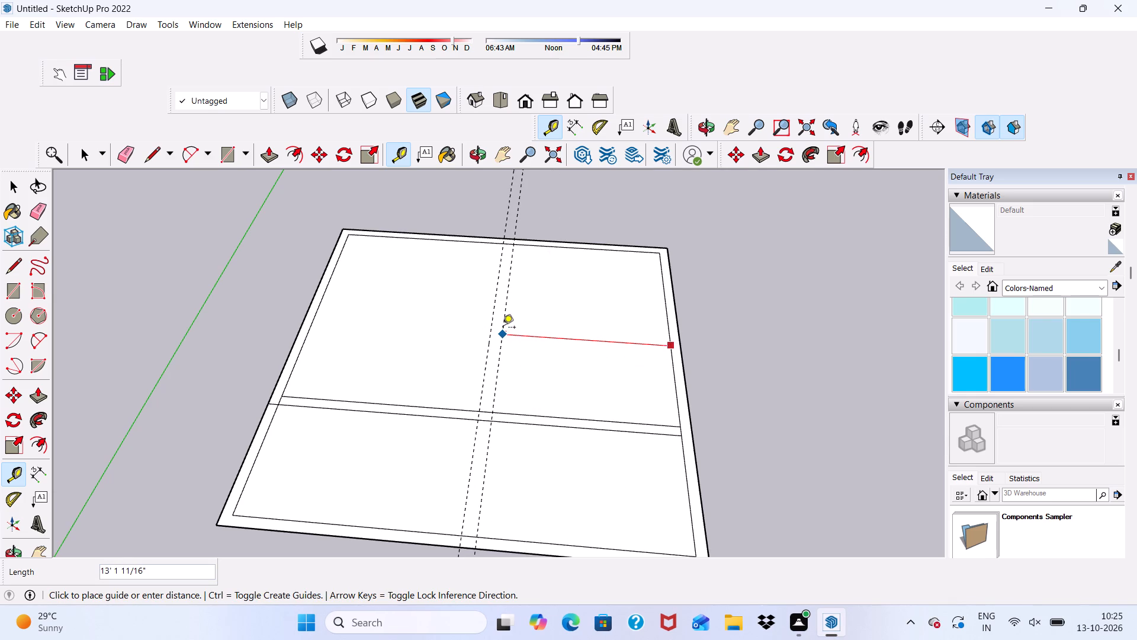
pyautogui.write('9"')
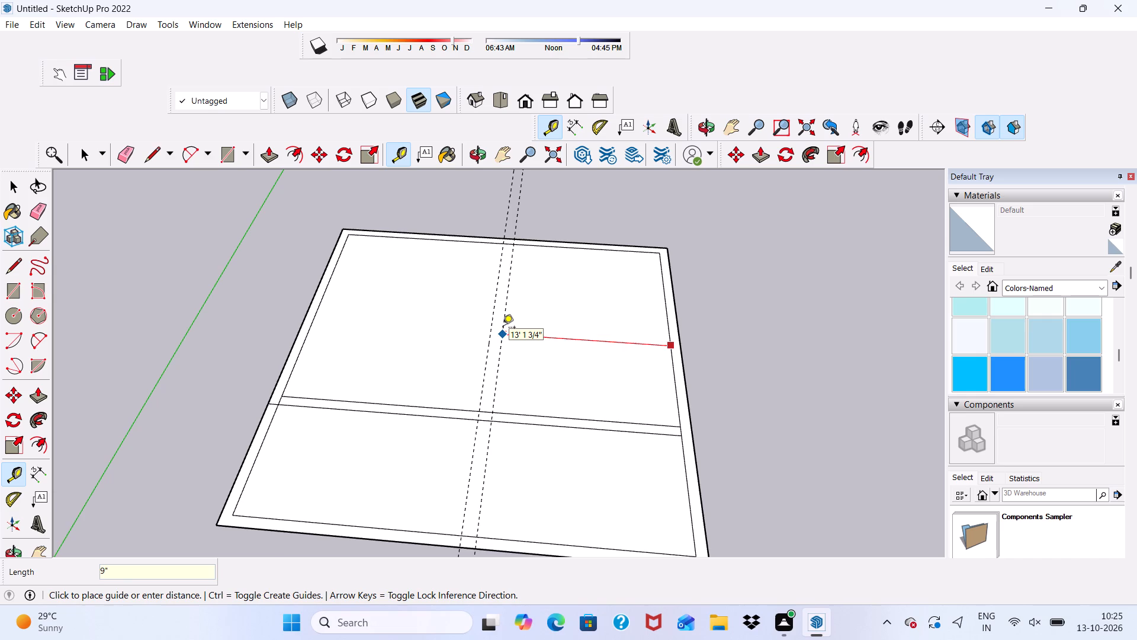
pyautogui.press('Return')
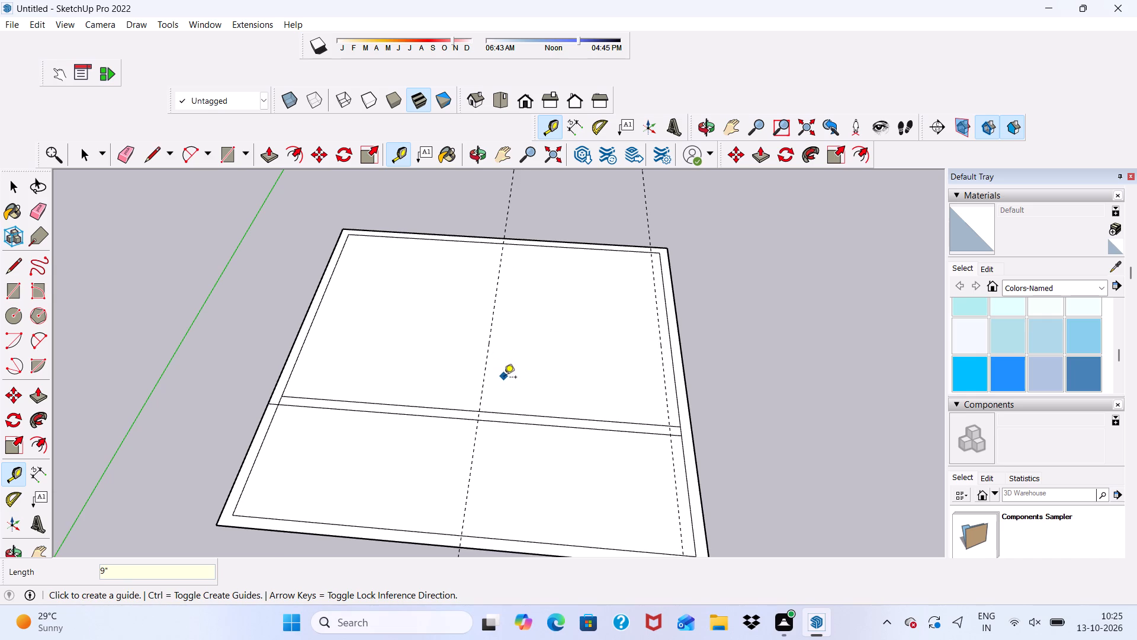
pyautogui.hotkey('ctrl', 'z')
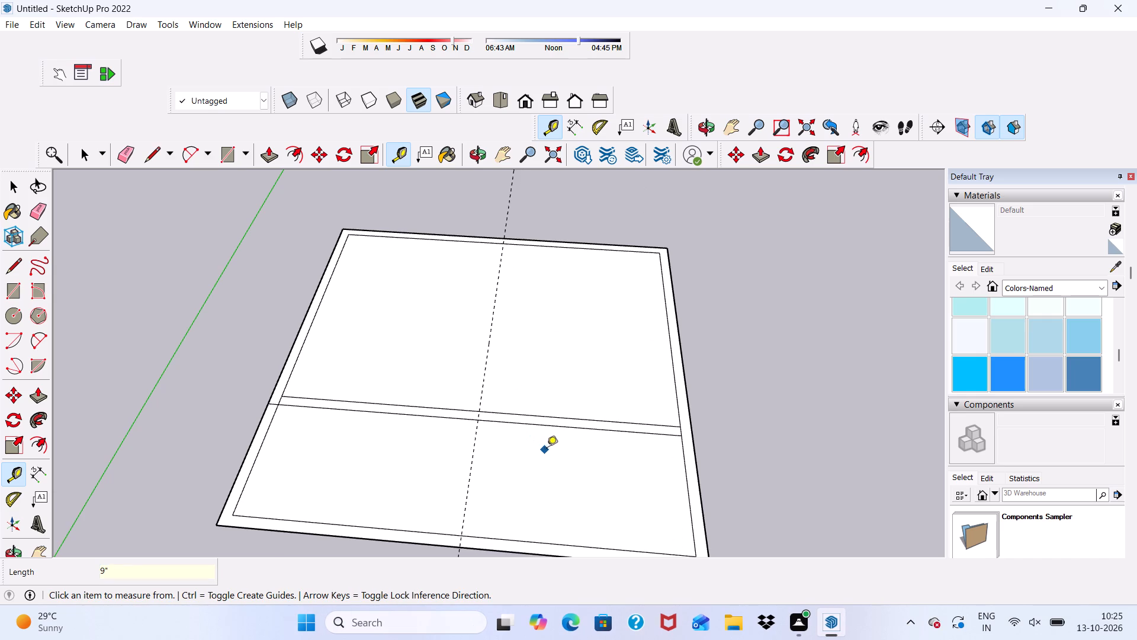
# Place a parallel guide 9" inward from the inner edge of the side wall farthest from the green axis.
pyautogui.click(672, 389)
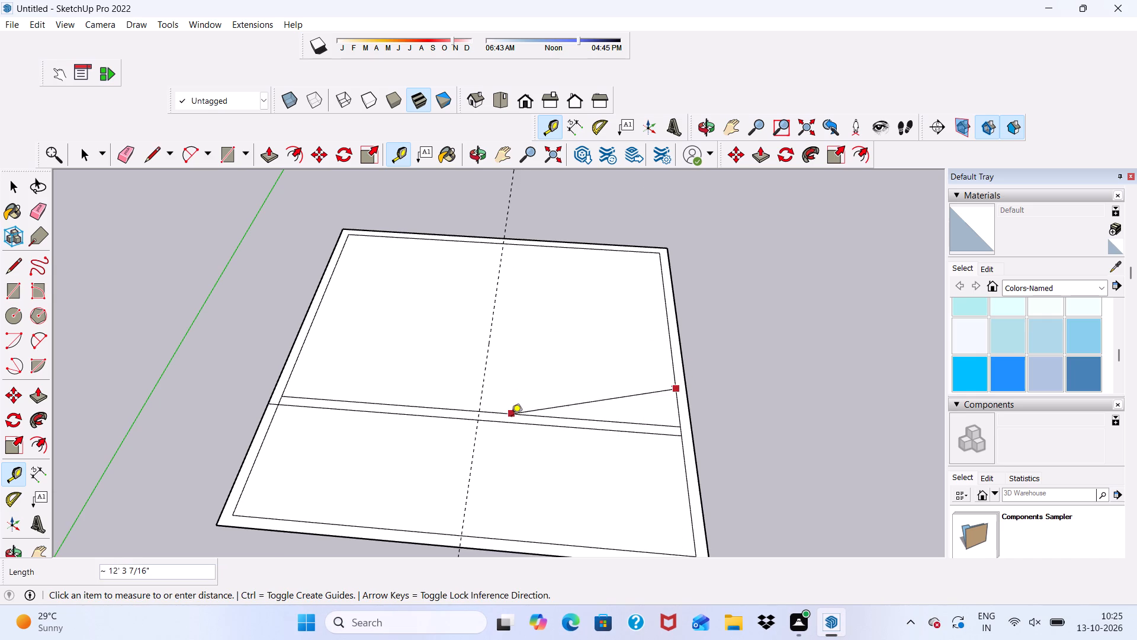
pyautogui.press('space')
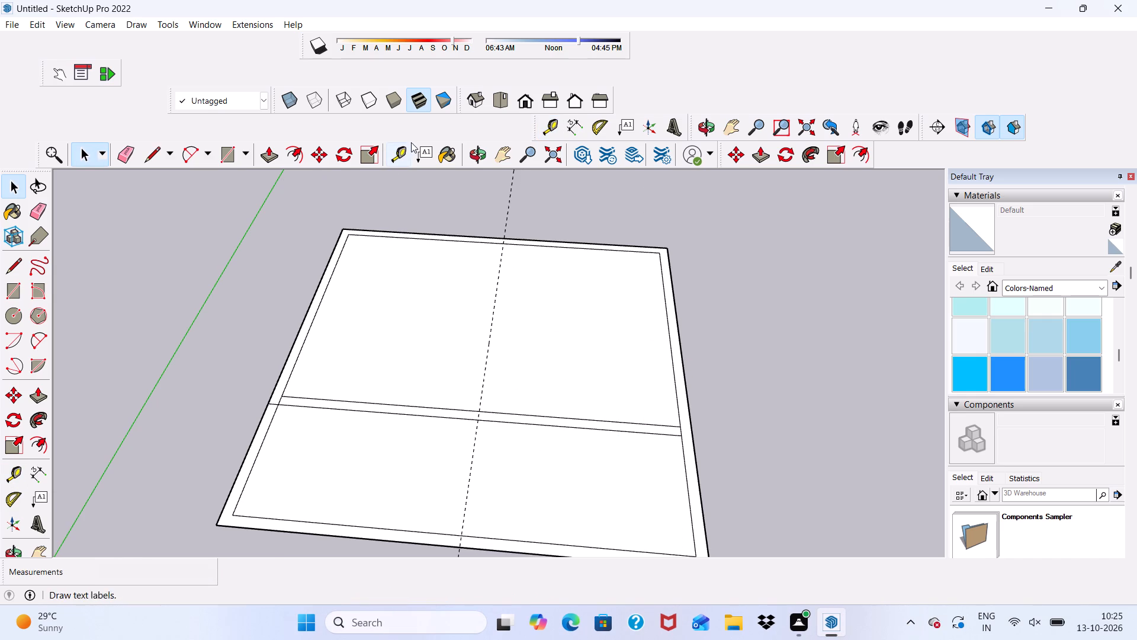
pyautogui.click(396, 151)
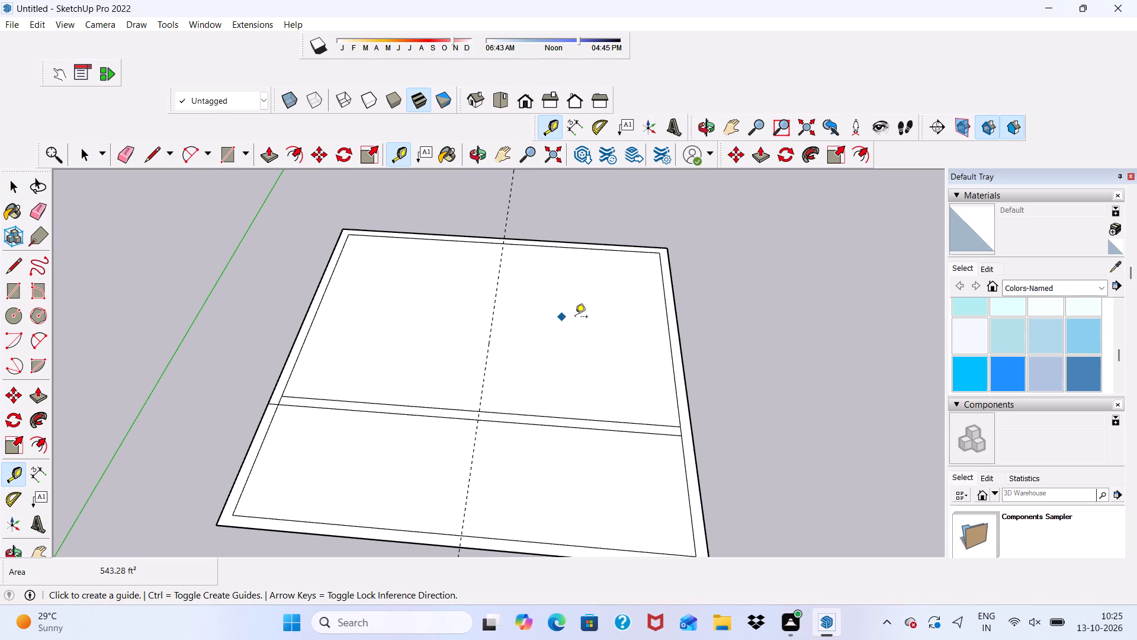
pyautogui.scroll(5, 684, 348)
pyautogui.click(671, 344)
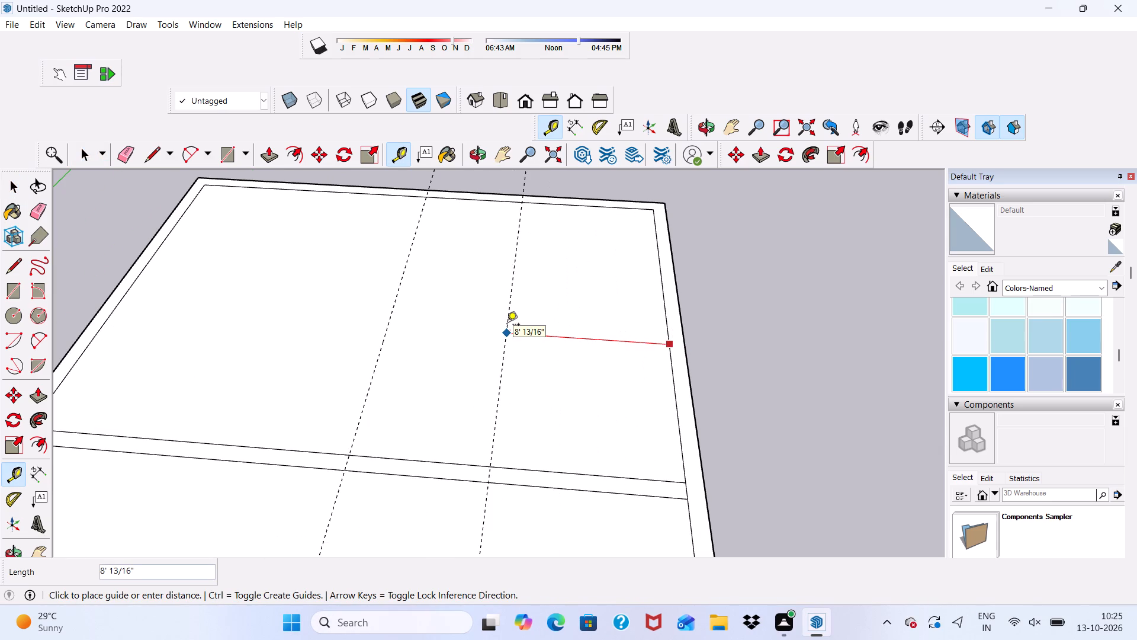
pyautogui.press('9')
pyautogui.hotkey('shift', '"')
pyautogui.press('Return')
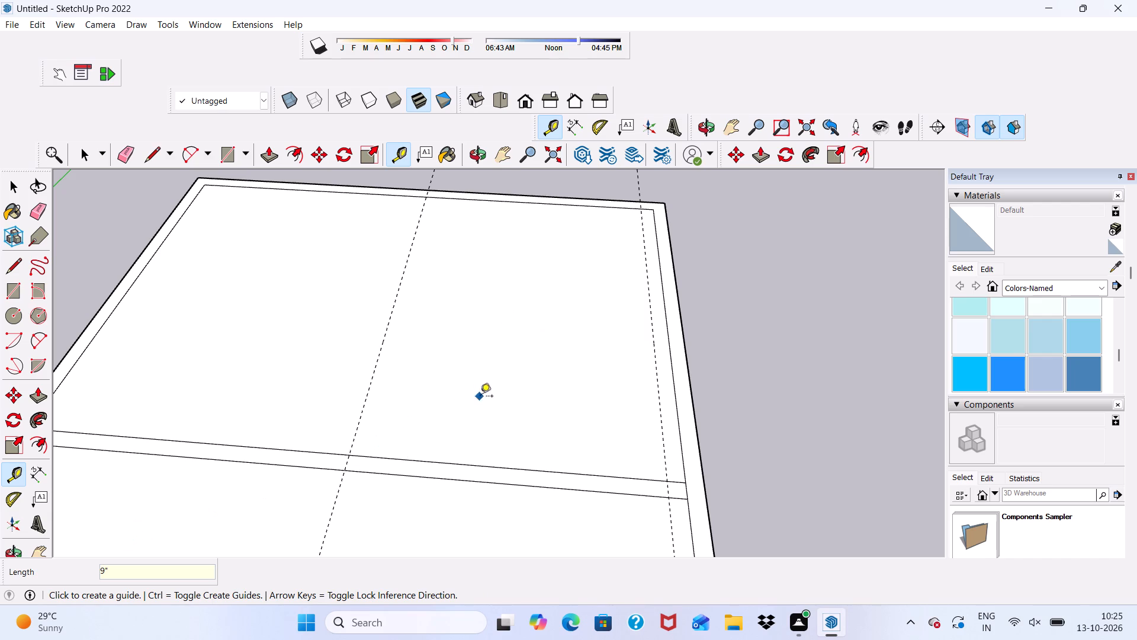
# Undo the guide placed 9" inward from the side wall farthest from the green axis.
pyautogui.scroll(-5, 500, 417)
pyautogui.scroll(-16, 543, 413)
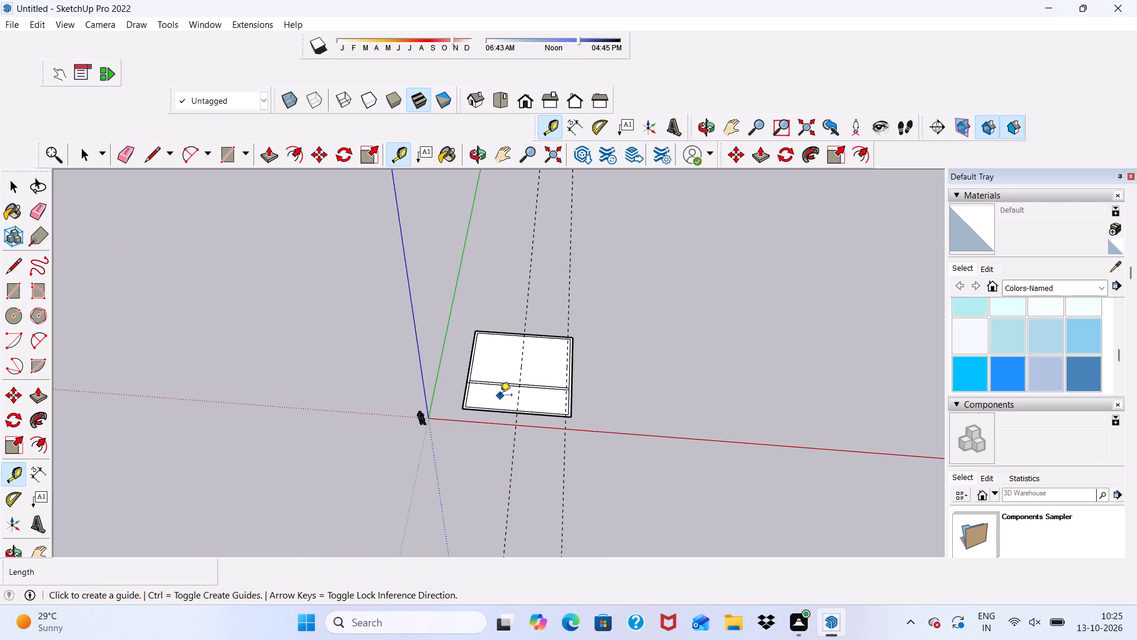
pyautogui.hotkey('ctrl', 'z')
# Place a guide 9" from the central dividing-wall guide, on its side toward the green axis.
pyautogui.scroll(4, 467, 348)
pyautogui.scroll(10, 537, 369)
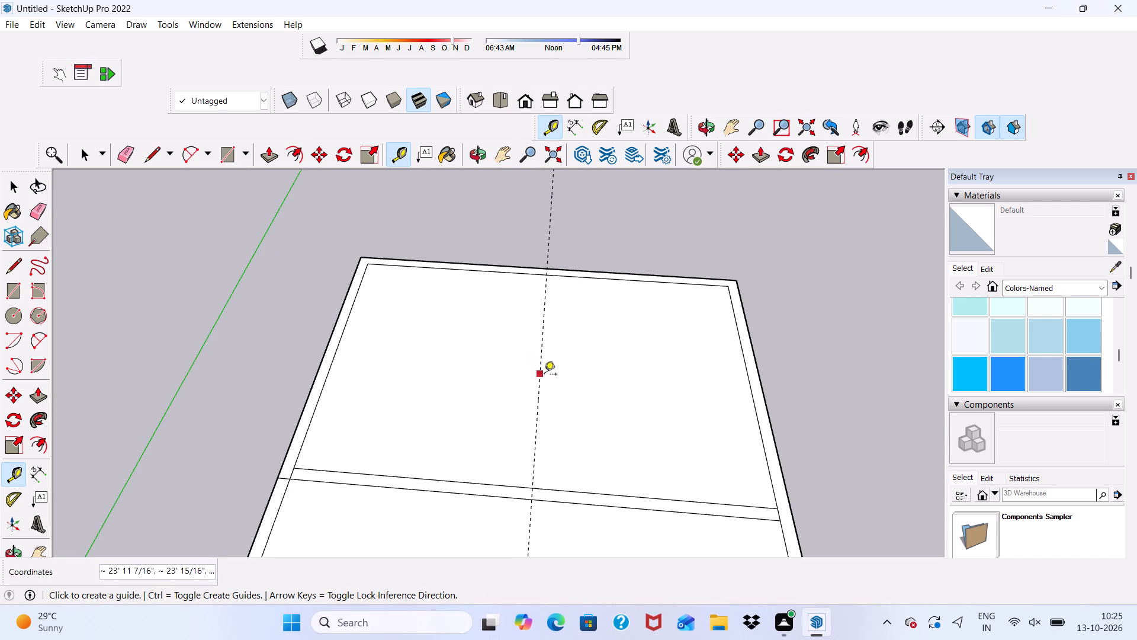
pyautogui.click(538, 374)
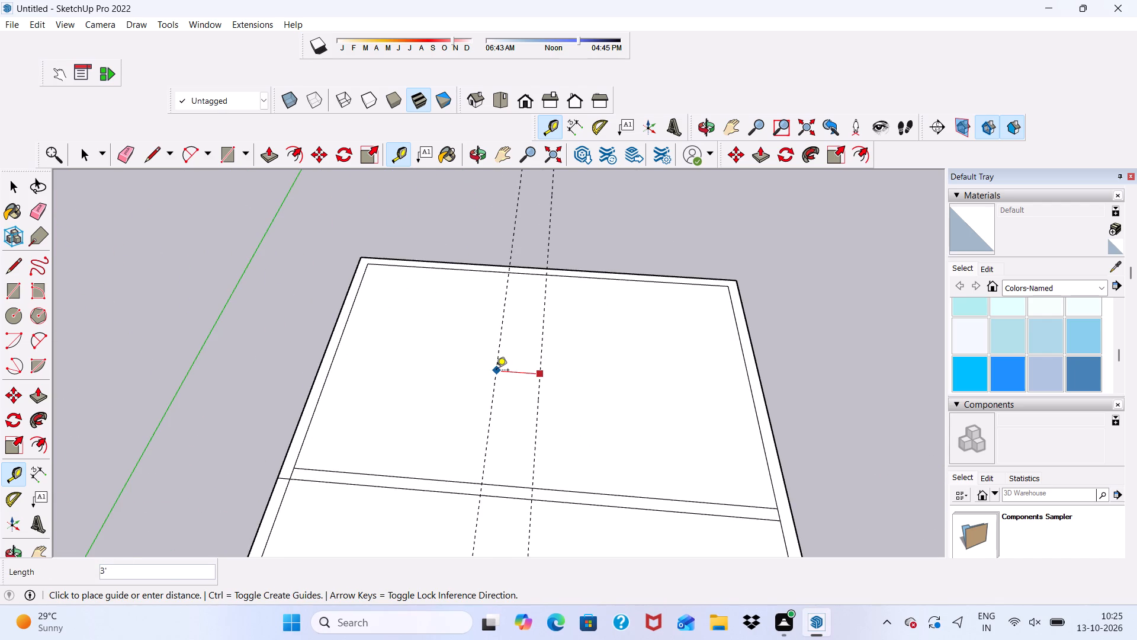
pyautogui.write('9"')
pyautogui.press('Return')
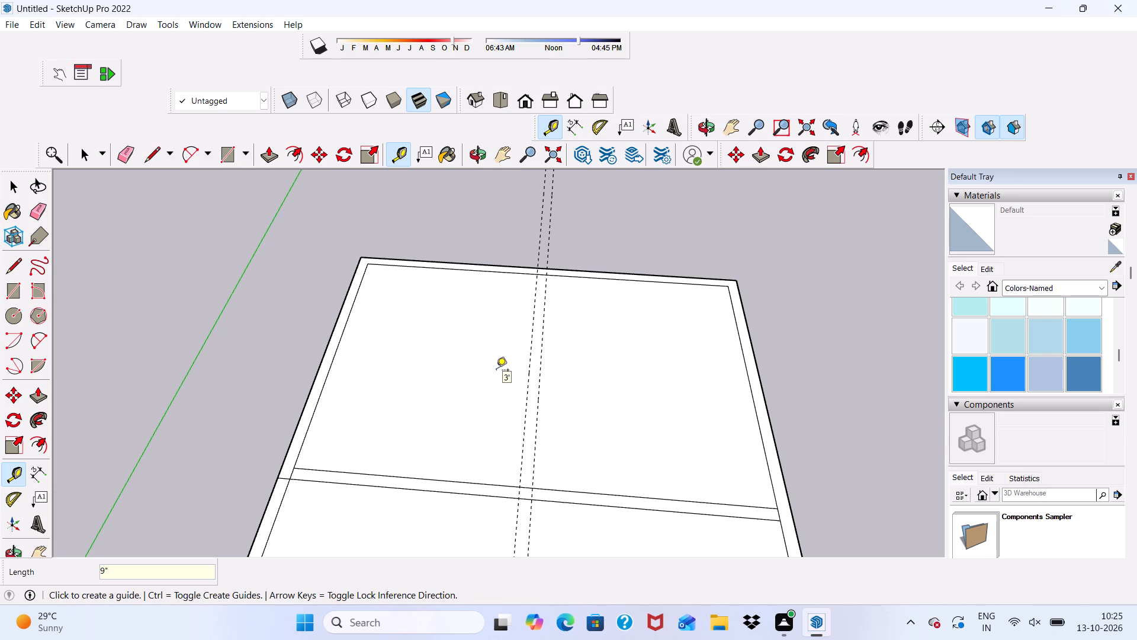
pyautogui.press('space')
# Undo the dividing-wall guides, the interior partition lines and the partition guides, back to the plan with only its outer walls.
pyautogui.scroll(-7, 504, 243)
pyautogui.moveTo(553, 385); pyautogui.dragTo(553, 389, button='middle')
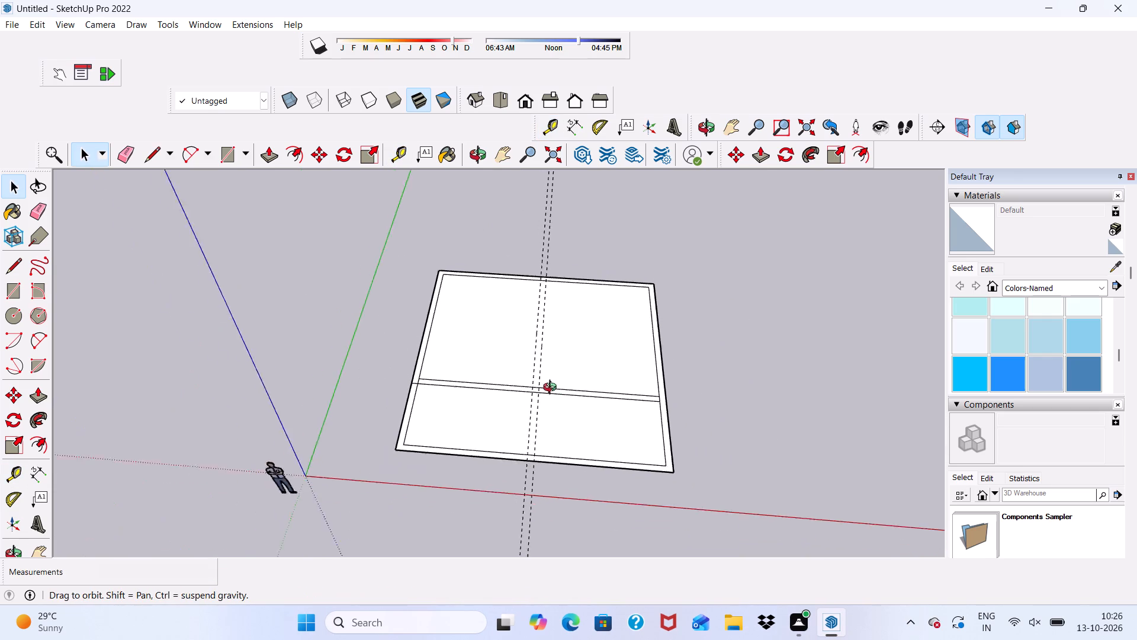
pyautogui.moveTo(553, 389); pyautogui.dragTo(571, 438, button='middle')
pyautogui.scroll(5, 574, 408)
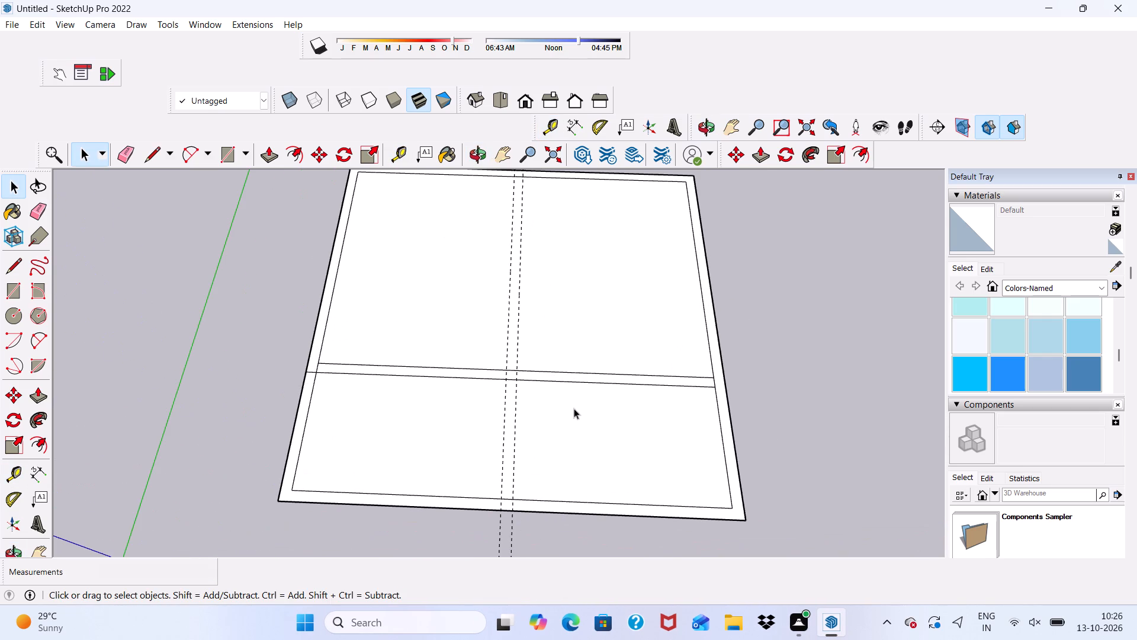
pyautogui.scroll(-5, 618, 400)
pyautogui.moveTo(608, 424); pyautogui.dragTo(484, 364, button='middle')
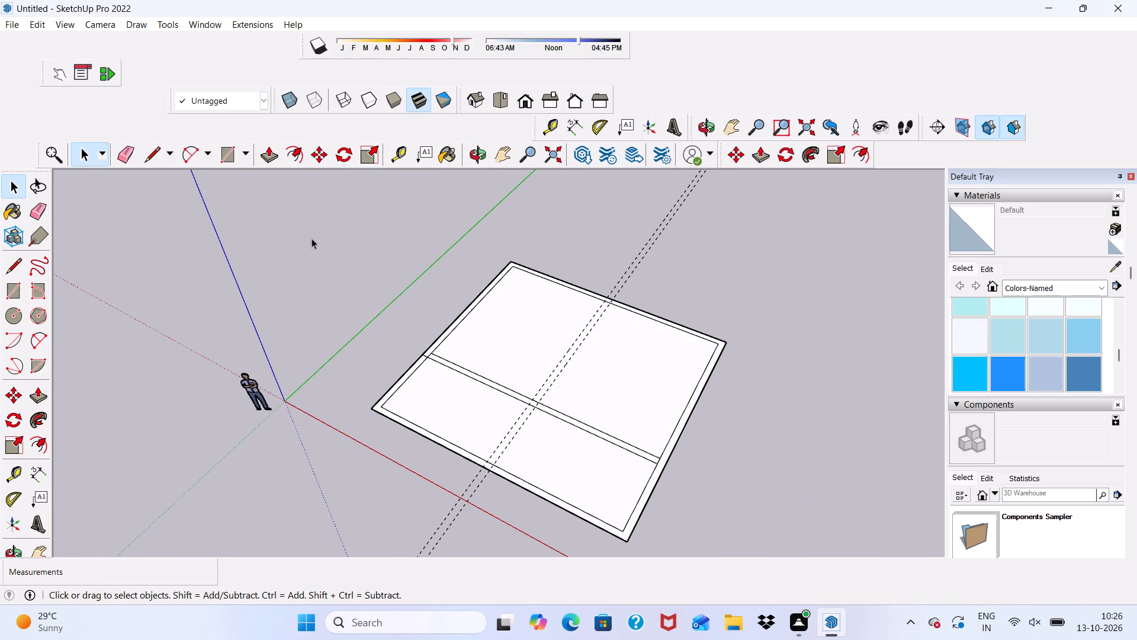
pyautogui.scroll(2, 311, 238)
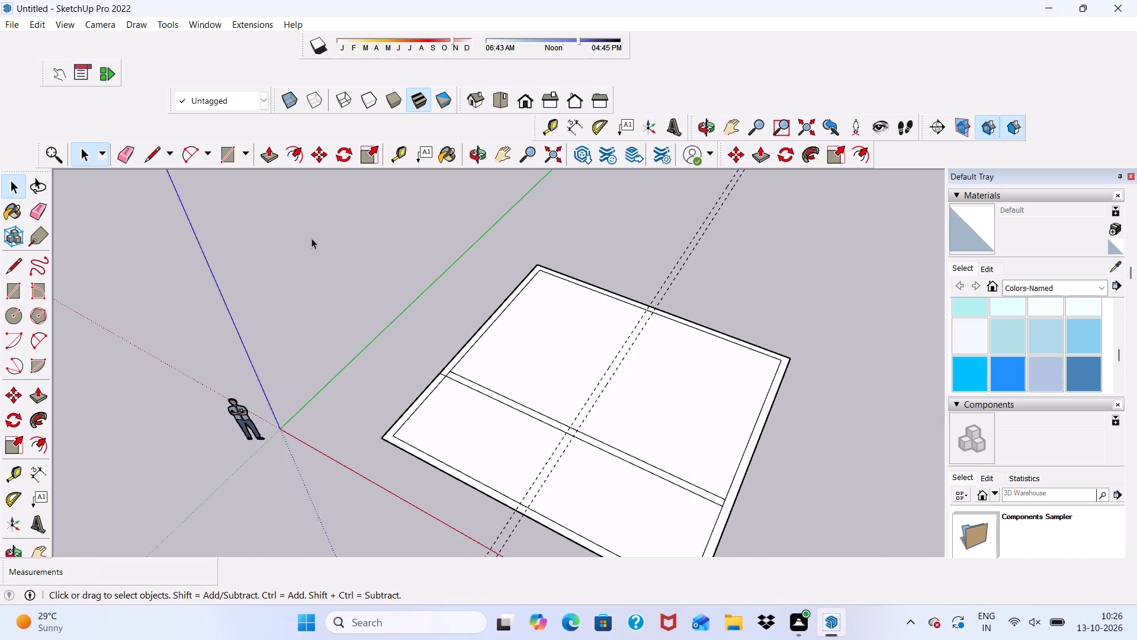
pyautogui.scroll(-12, 319, 249)
pyautogui.hotkey('ctrl', 'z')
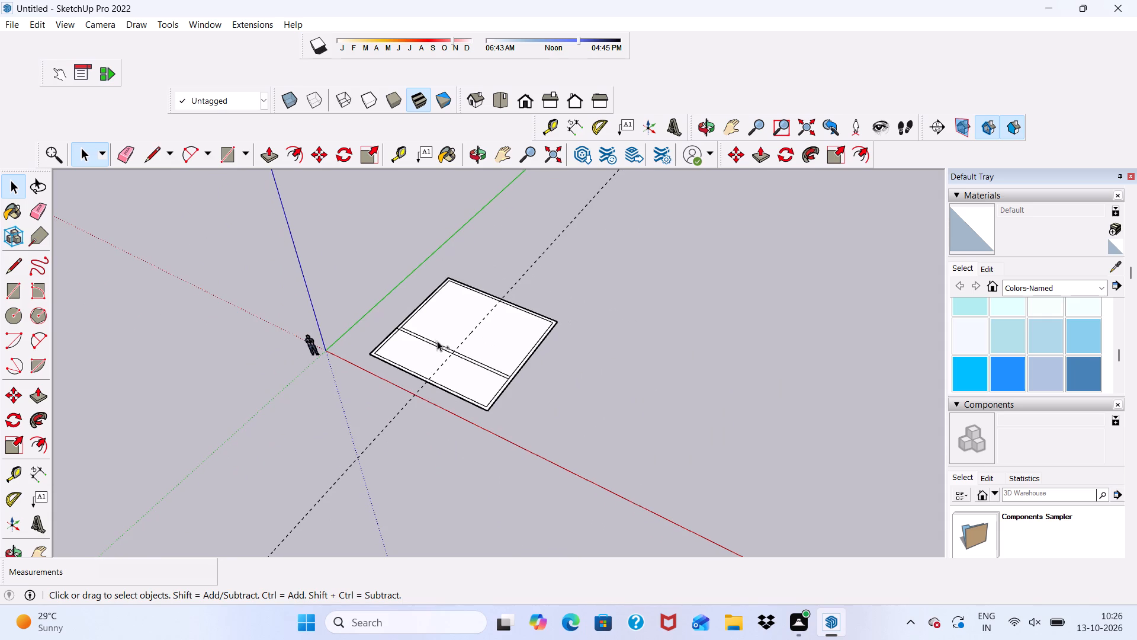
pyautogui.hotkey('ctrl', 'z')
pyautogui.keyDown('ctrl'); pyautogui.scroll(1, 423, 321); pyautogui.keyUp('ctrl')
pyautogui.hotkey('ctrl', 'z')
pyautogui.hotkey('ctrl', 'z')
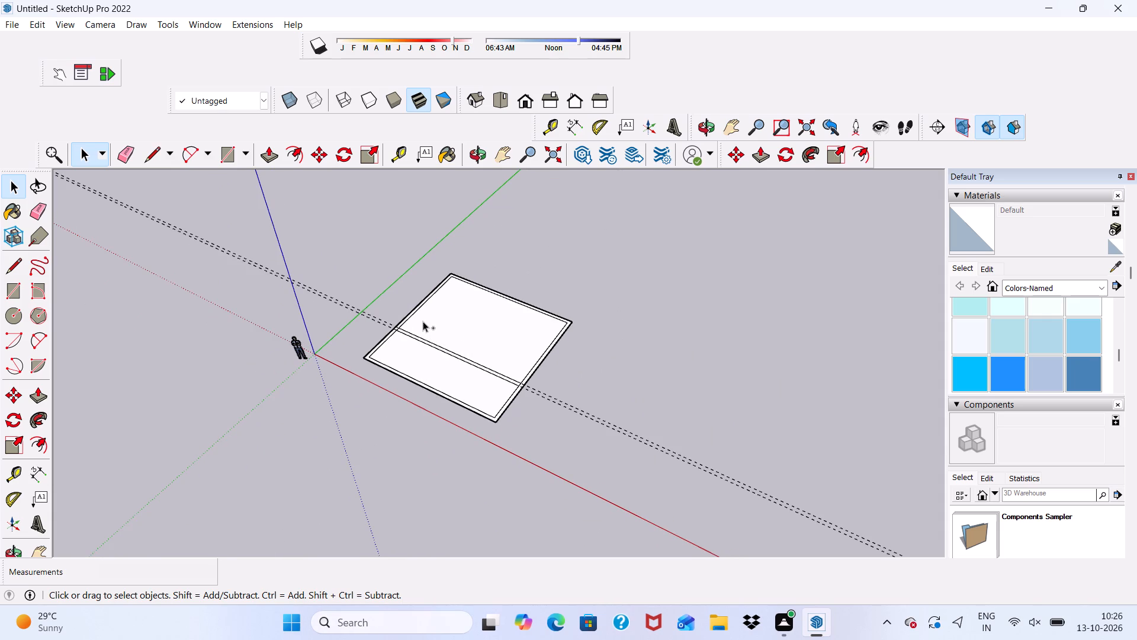
pyautogui.hotkey('ctrl', 'z')
pyautogui.press('z')
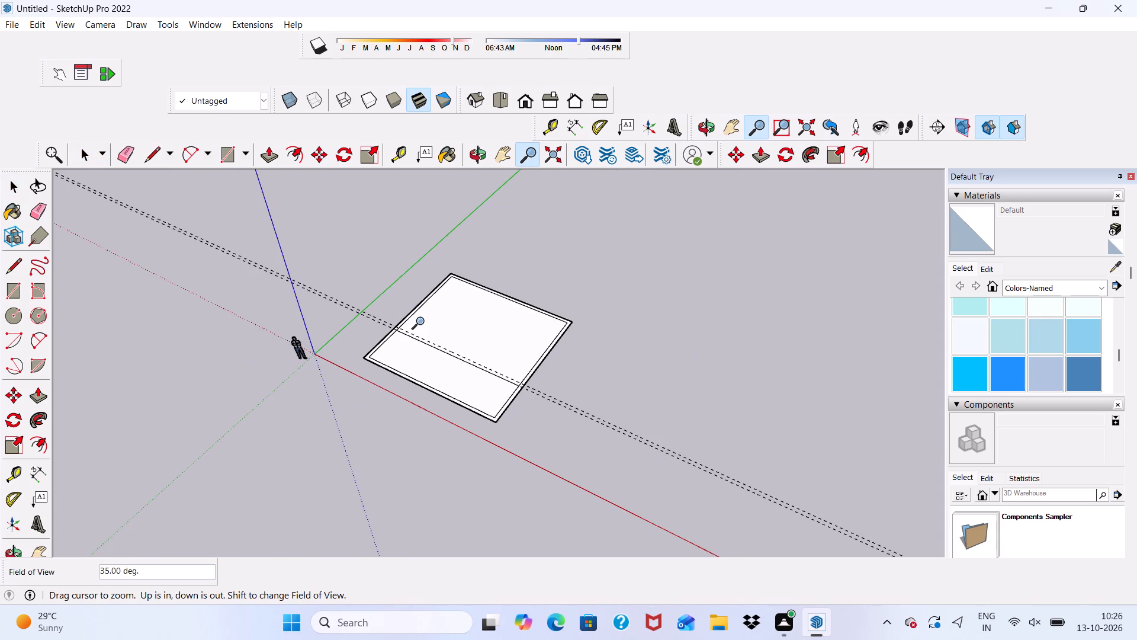
pyautogui.hotkey('ctrl', 'z')
pyautogui.hotkey('ctrl', 'z')
pyautogui.hotkey('ctrl', 'z')
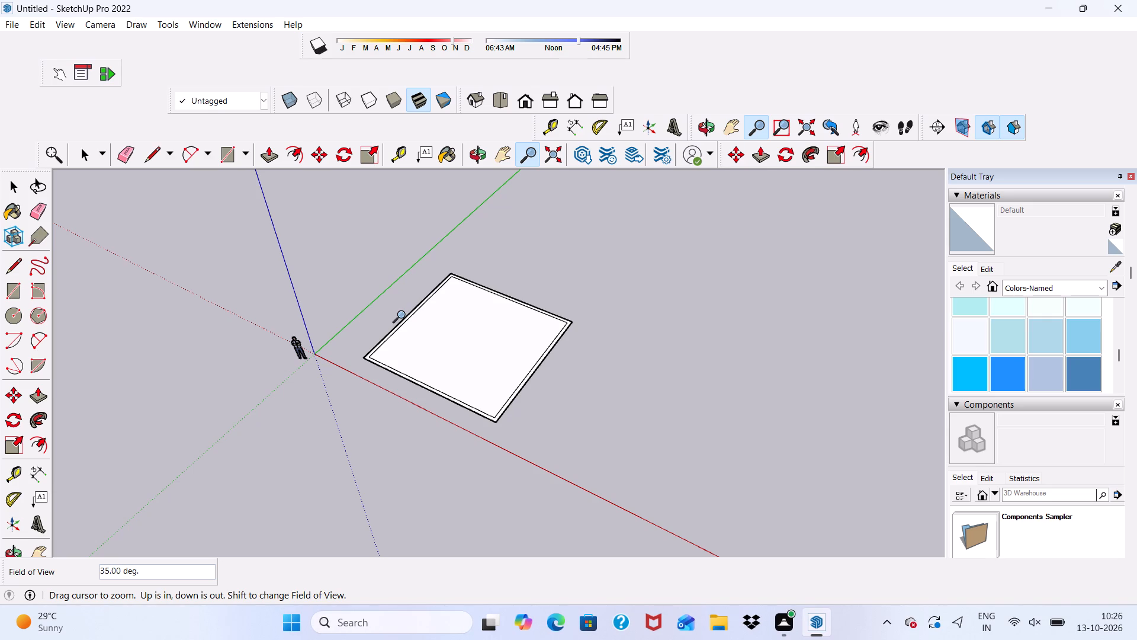
pyautogui.press('space')
# Place a guide about 5' 5" inward from the inner edge of the wall nearest the red axis.
pyautogui.scroll(12, 479, 292)
pyautogui.scroll(-2, 354, 284)
pyautogui.moveTo(365, 302); pyautogui.dragTo(456, 236, button='middle')
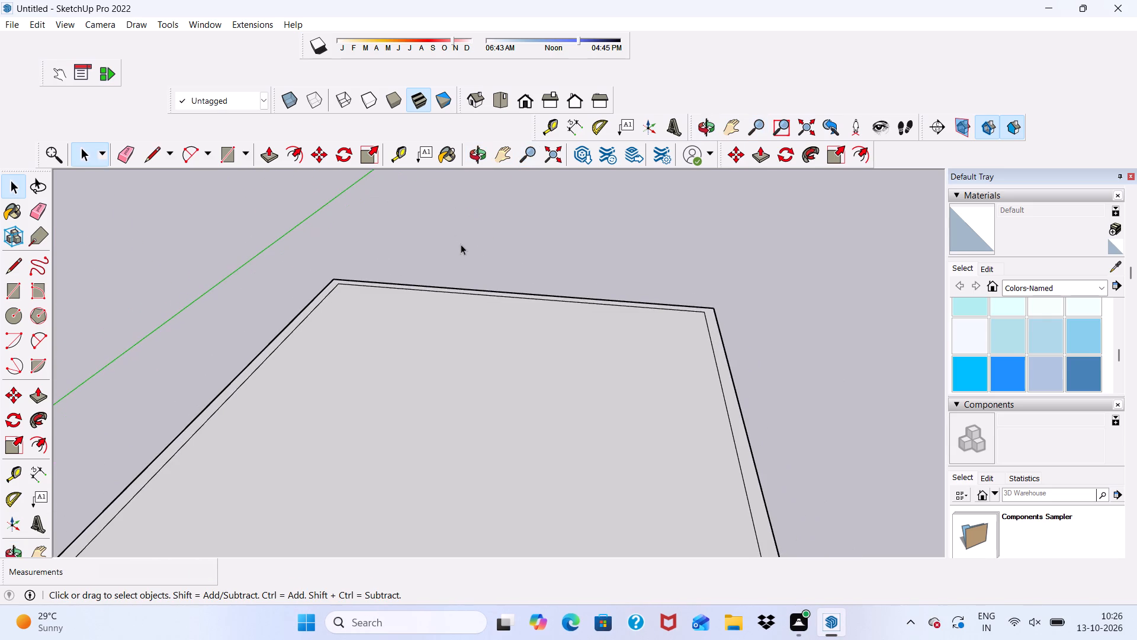
pyautogui.scroll(1, 461, 245)
pyautogui.scroll(-6, 462, 245)
pyautogui.moveTo(513, 296); pyautogui.dragTo(506, 388, button='middle')
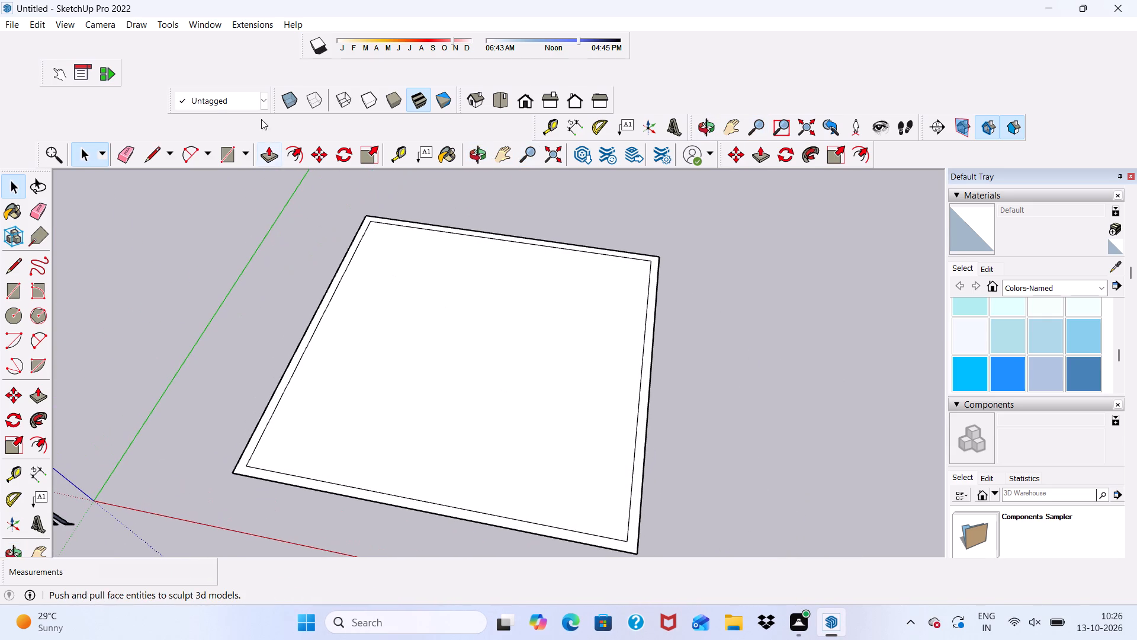
pyautogui.click(402, 147)
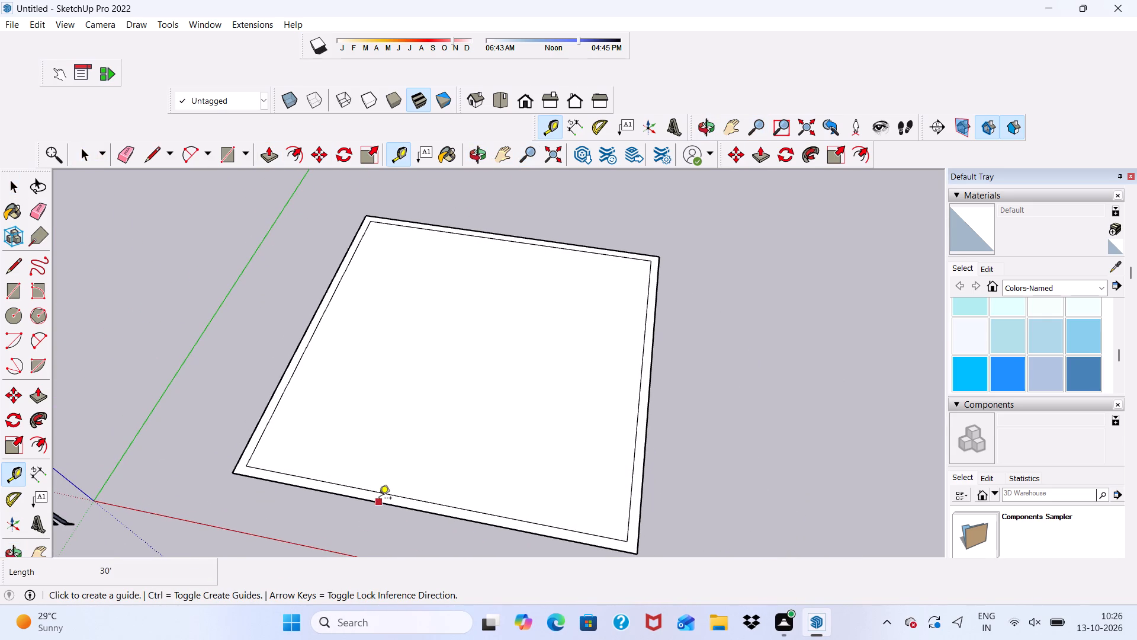
pyautogui.click(381, 494)
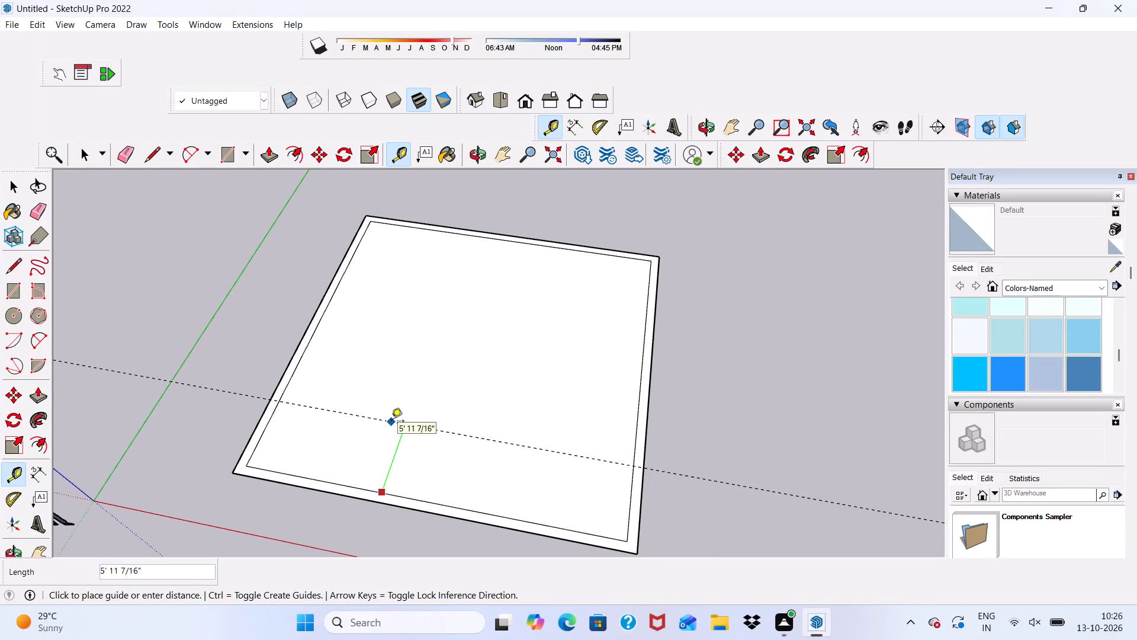
pyautogui.click(393, 428)
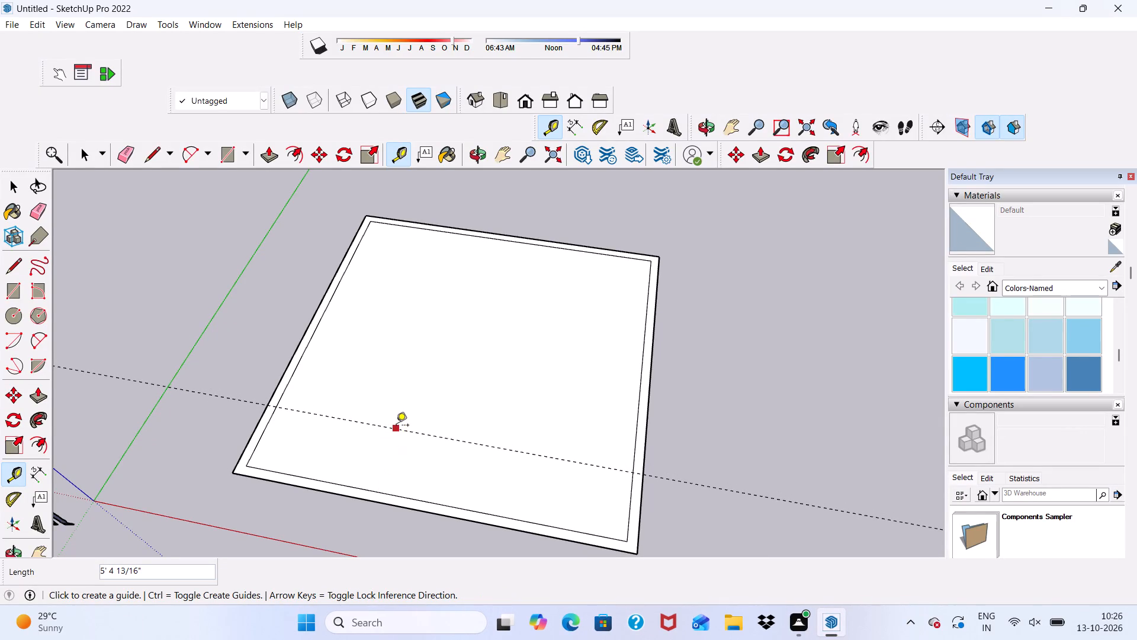
# Place a parallel guide 9" farther inward from the guide near the red-axis wall.
pyautogui.click(396, 426)
pyautogui.press('9')
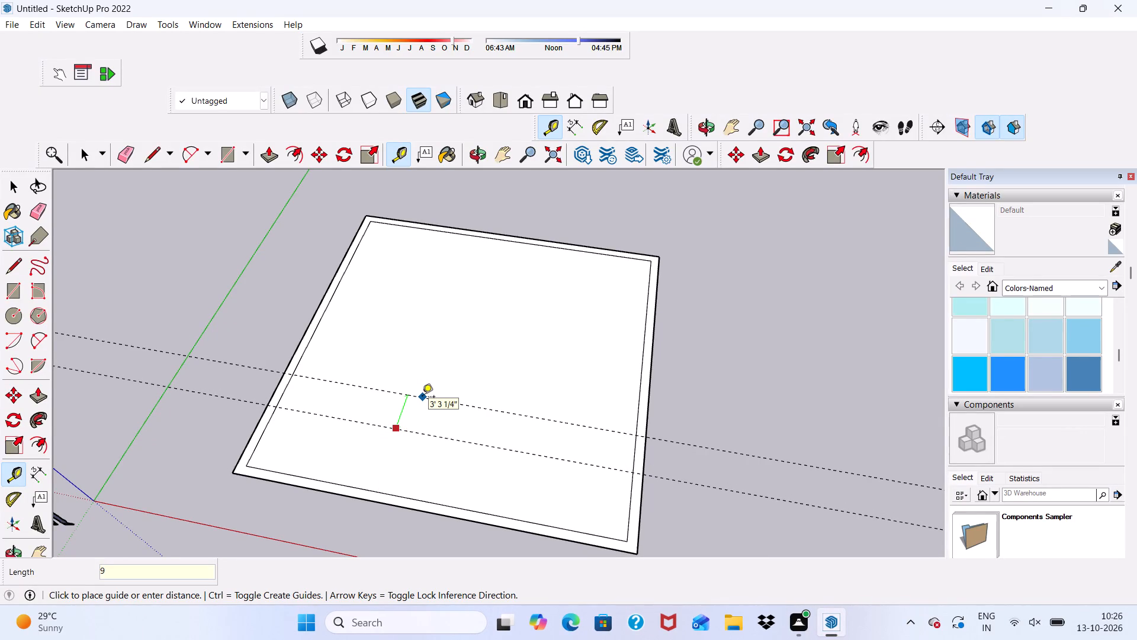
pyautogui.hotkey('shift', '"')
pyautogui.press('Return')
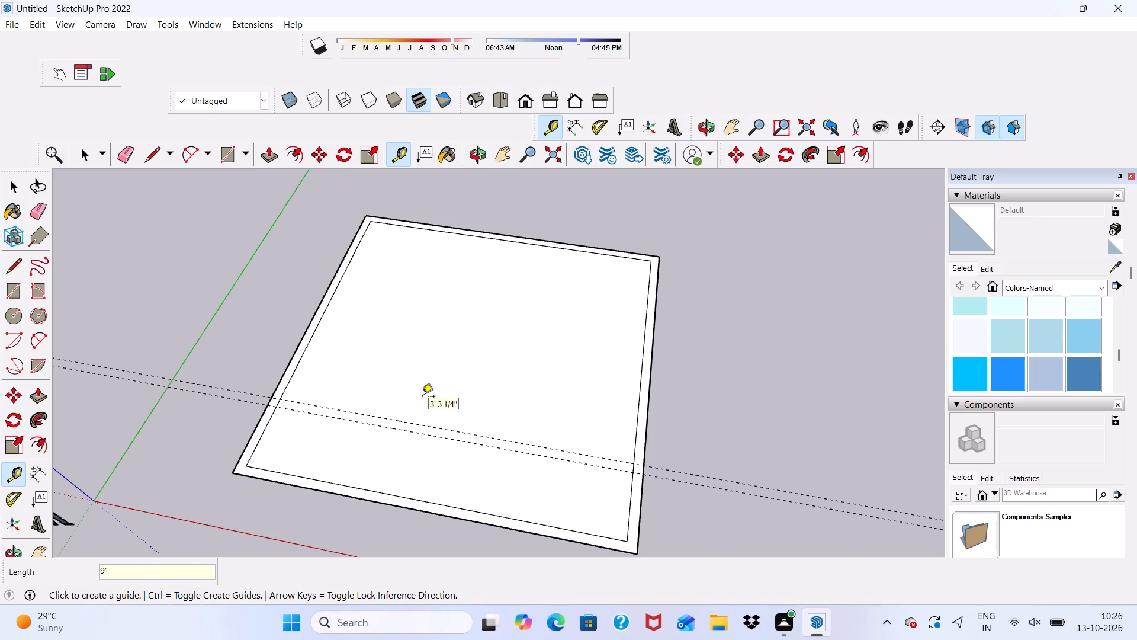
# Place a guide parallel to the side wall farthest from the green axis, about 14' 1" from its inner edge.
pyautogui.scroll(3, 612, 372)
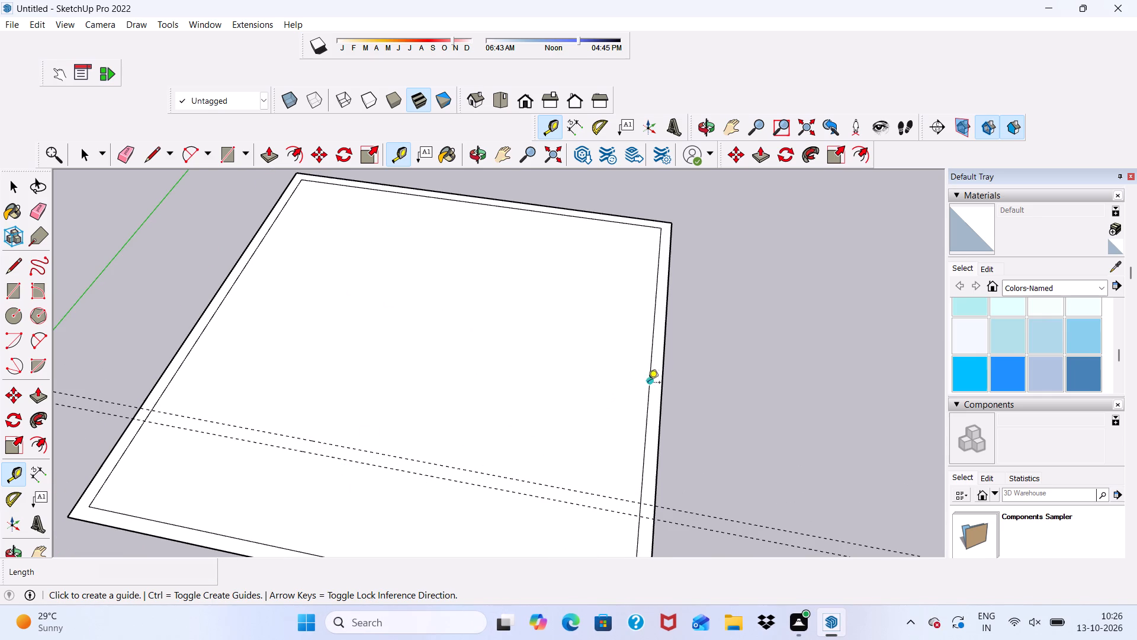
pyautogui.click(653, 354)
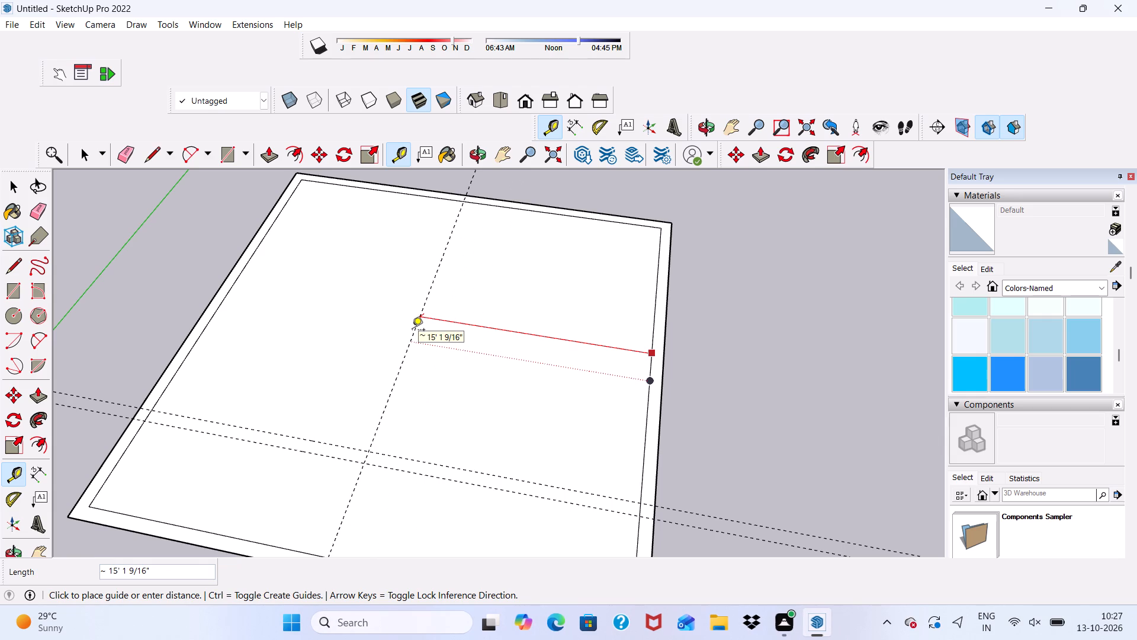
pyautogui.press('9')
pyautogui.press('BackSpace')
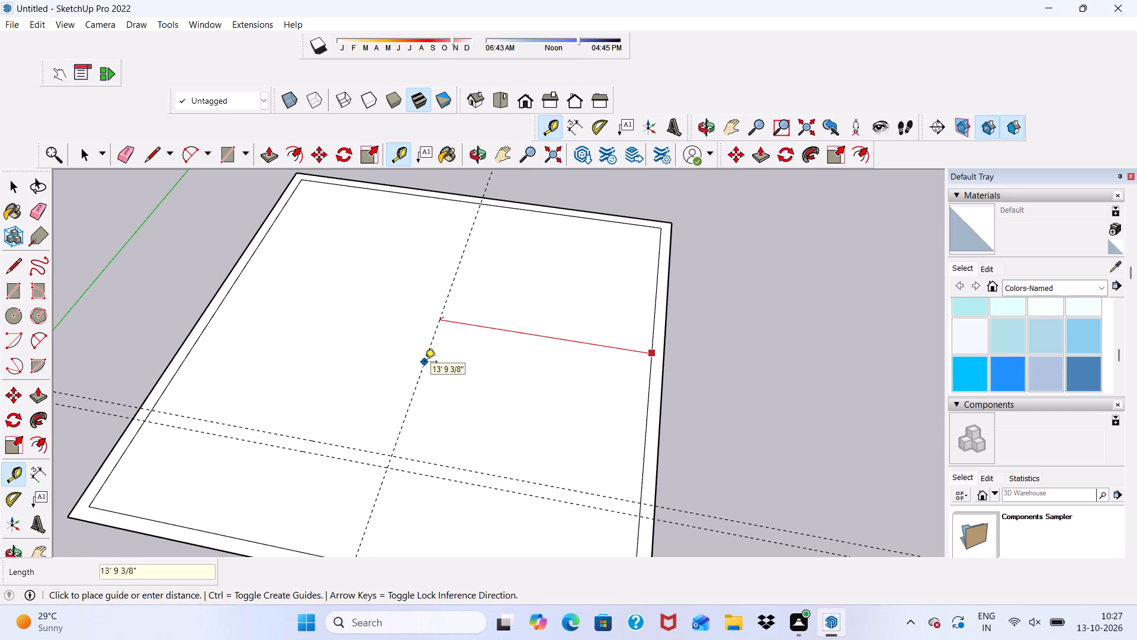
pyautogui.click(420, 361)
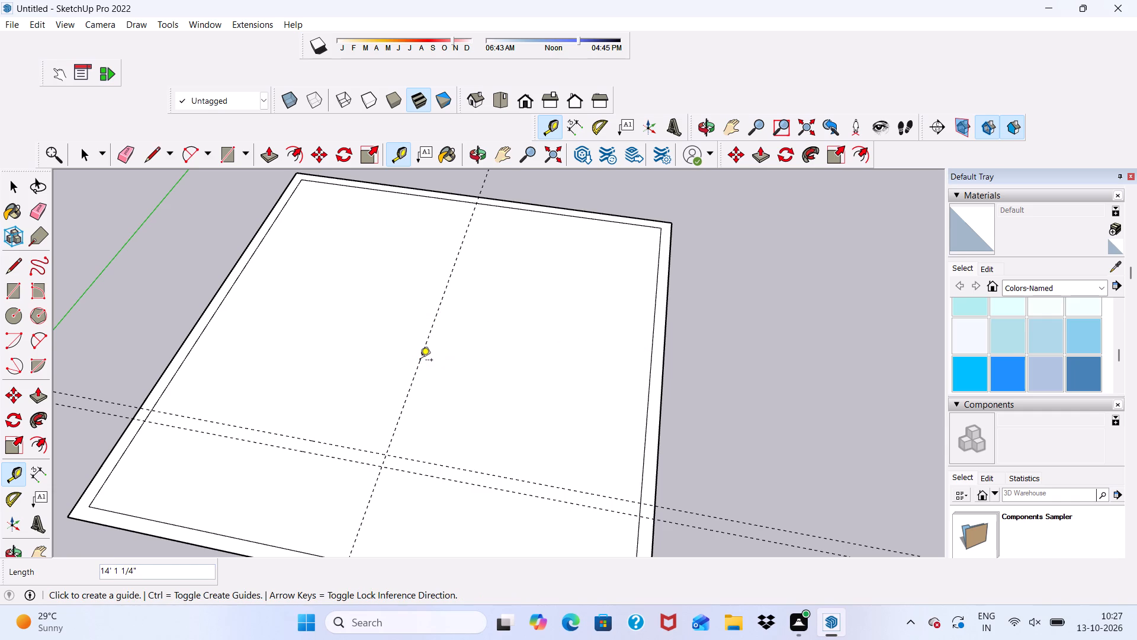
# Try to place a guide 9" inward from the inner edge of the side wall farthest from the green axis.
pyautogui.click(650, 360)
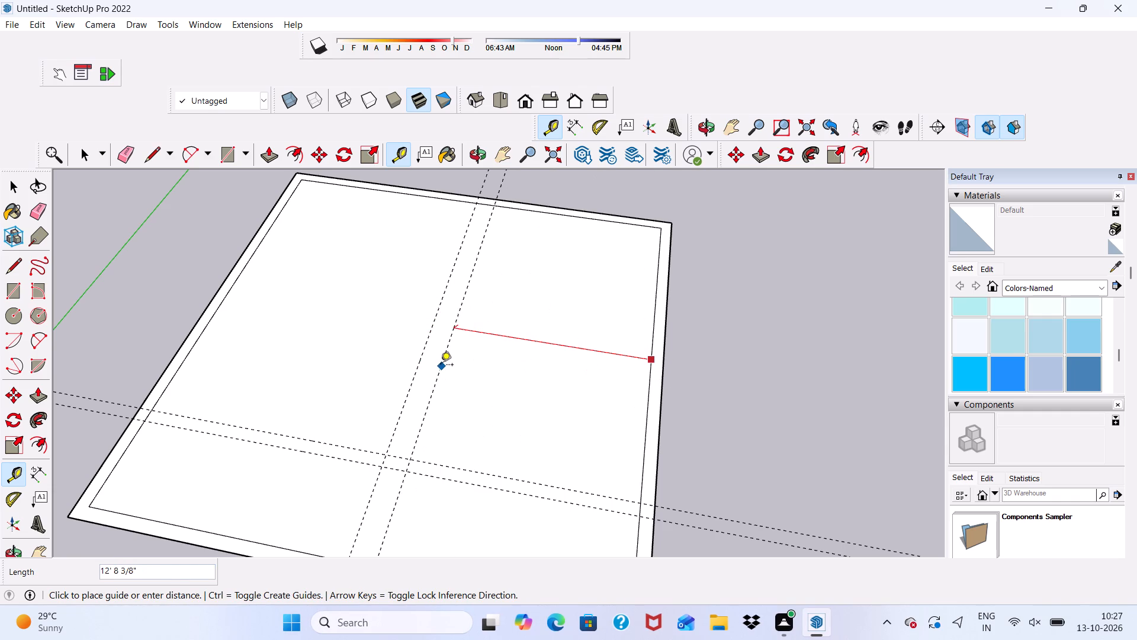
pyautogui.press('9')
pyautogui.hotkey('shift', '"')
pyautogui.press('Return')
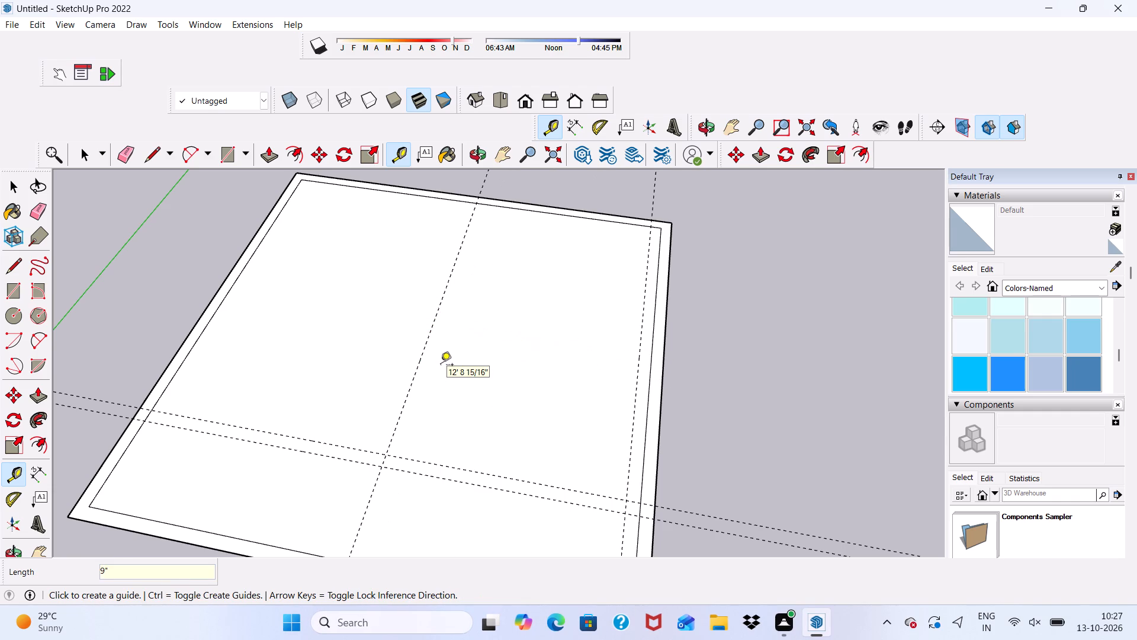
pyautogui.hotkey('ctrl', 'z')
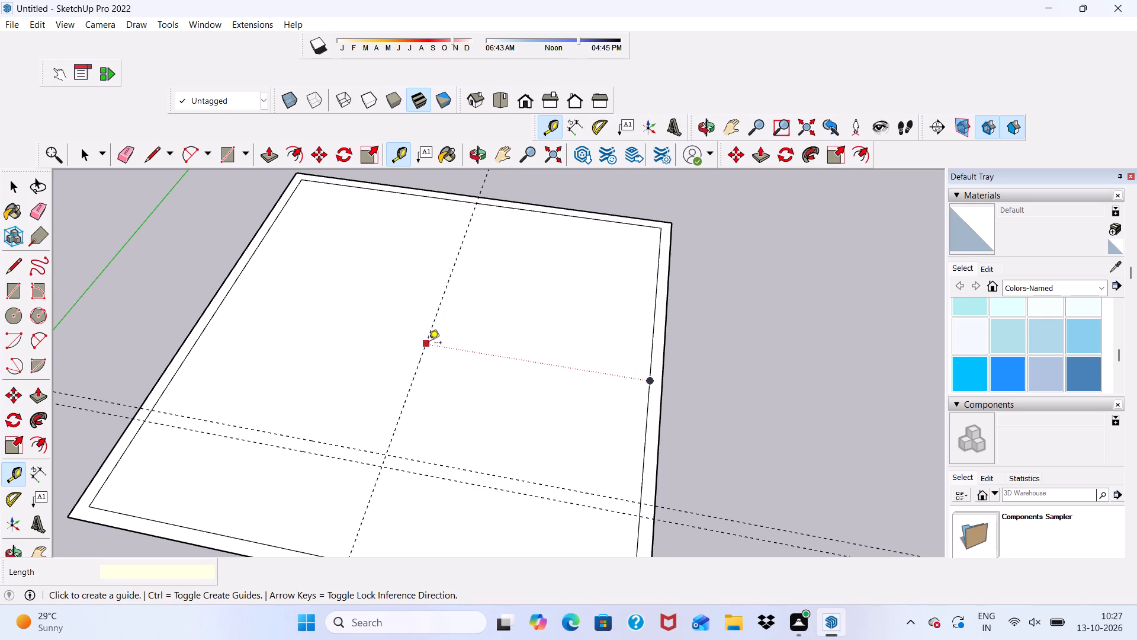
# Place a parallel guide 9" from the central dividing-wall guide, on its side toward the green axis.
pyautogui.click(426, 342)
pyautogui.press('b')
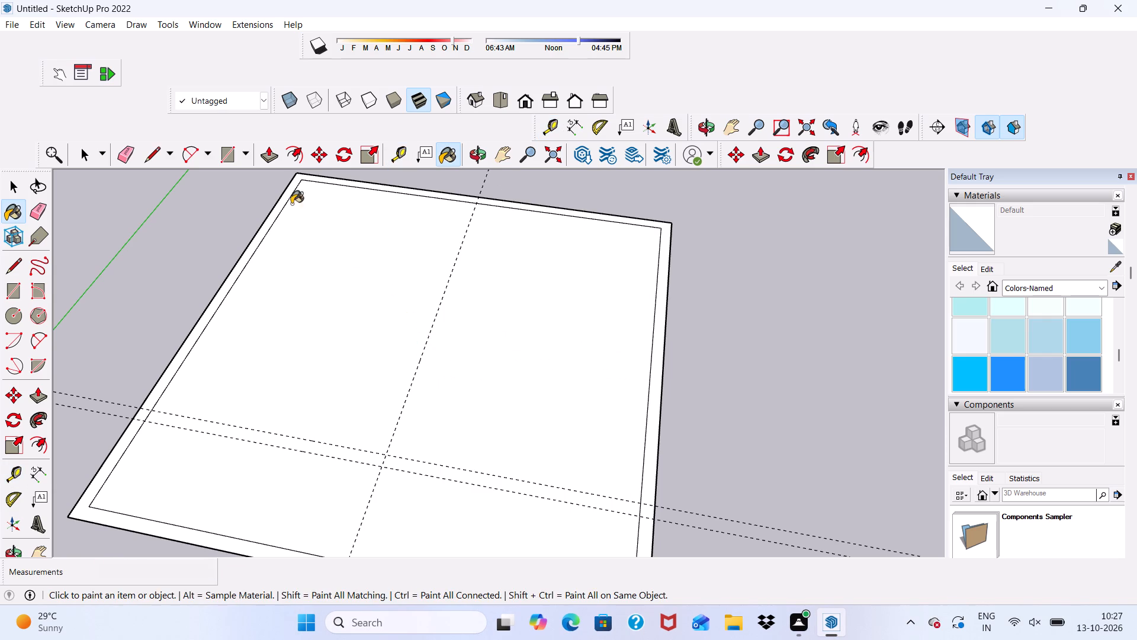
pyautogui.click(402, 148)
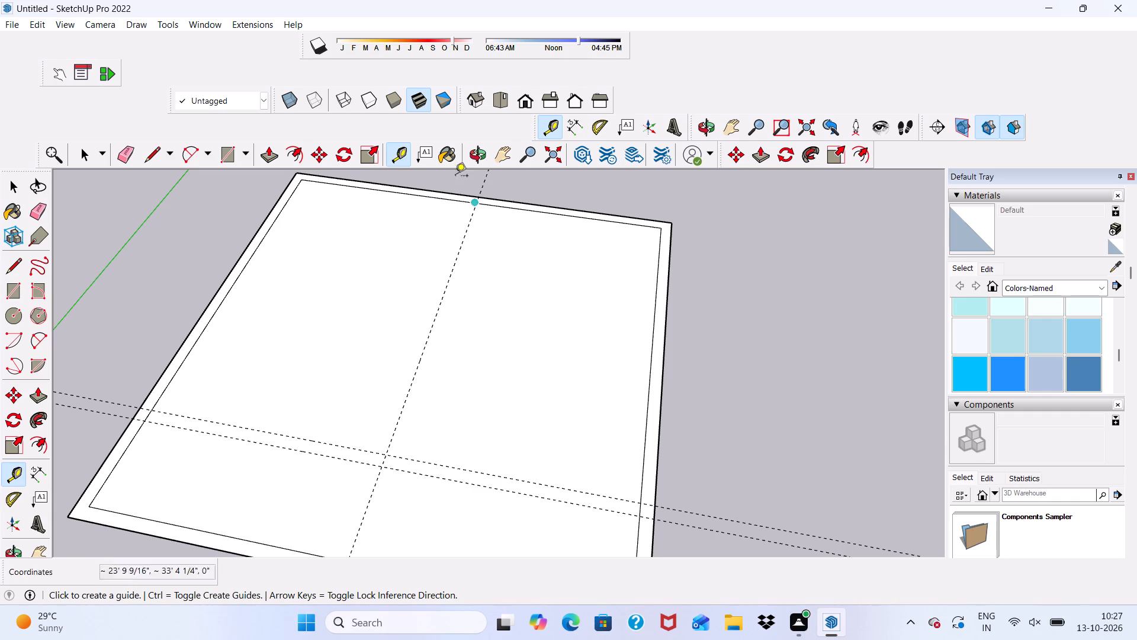
pyautogui.click(457, 254)
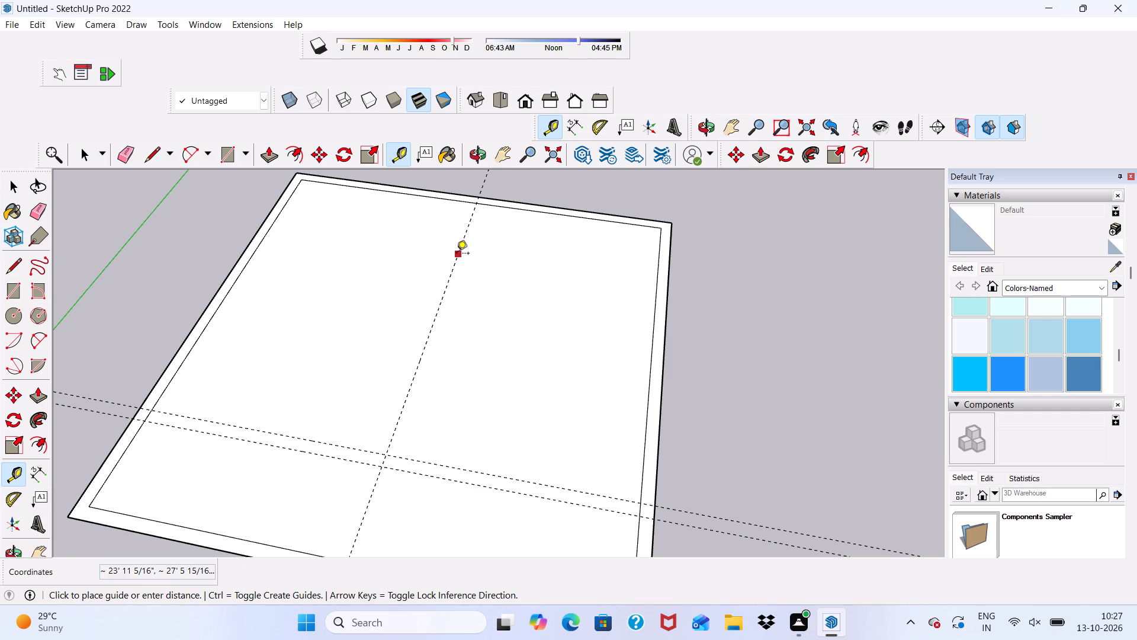
pyautogui.write('9"')
pyautogui.press('Return')
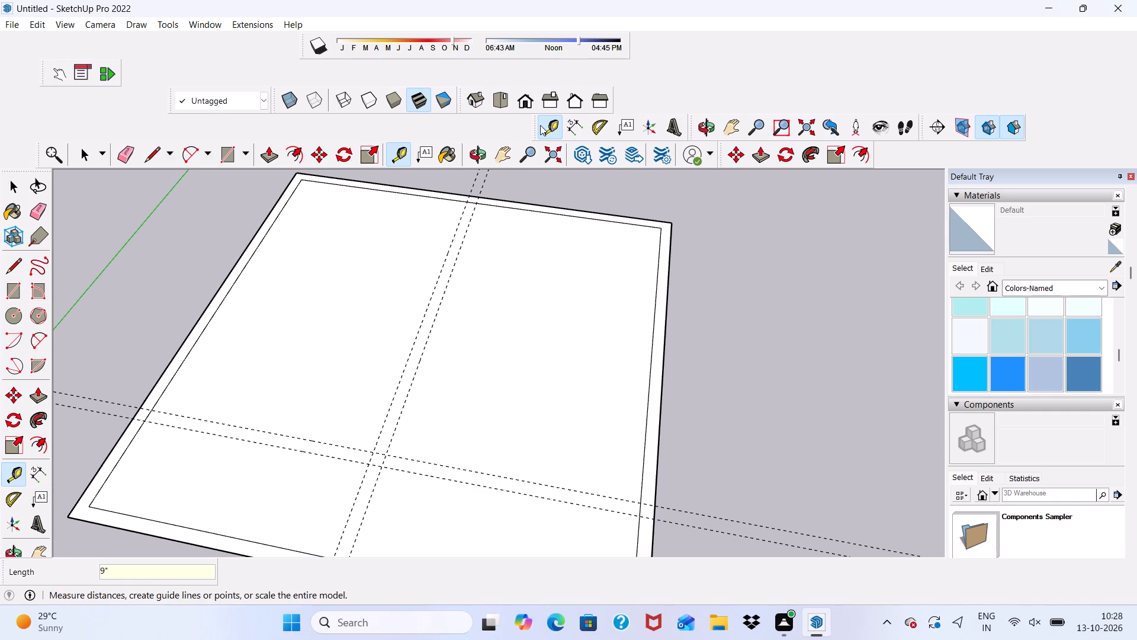
# Place a guide about 17' inward from the inner edge of the wall farthest from the red axis.
pyautogui.scroll(2, 547, 214)
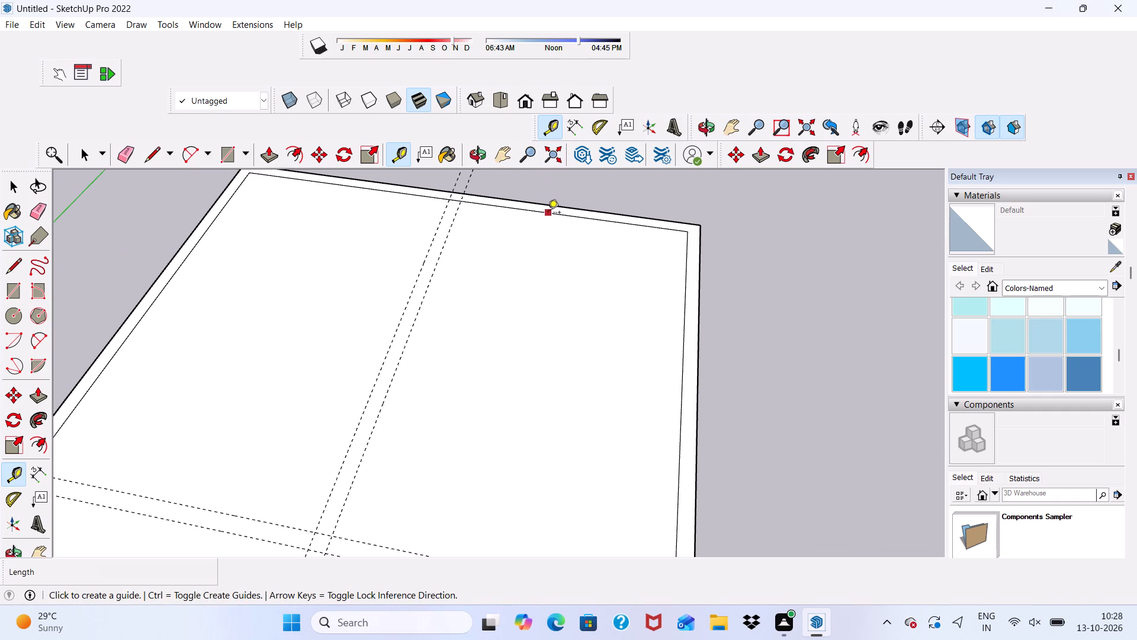
pyautogui.click(547, 213)
pyautogui.scroll(-5, 553, 274)
pyautogui.scroll(1, 566, 303)
pyautogui.scroll(-7, 564, 316)
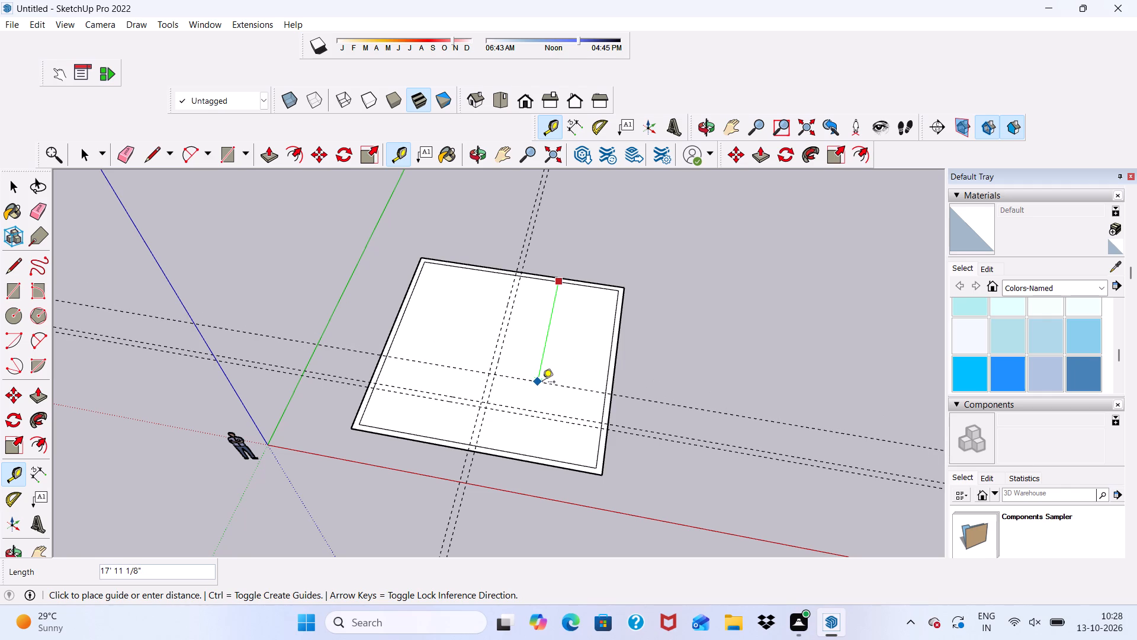
pyautogui.scroll(7, 541, 383)
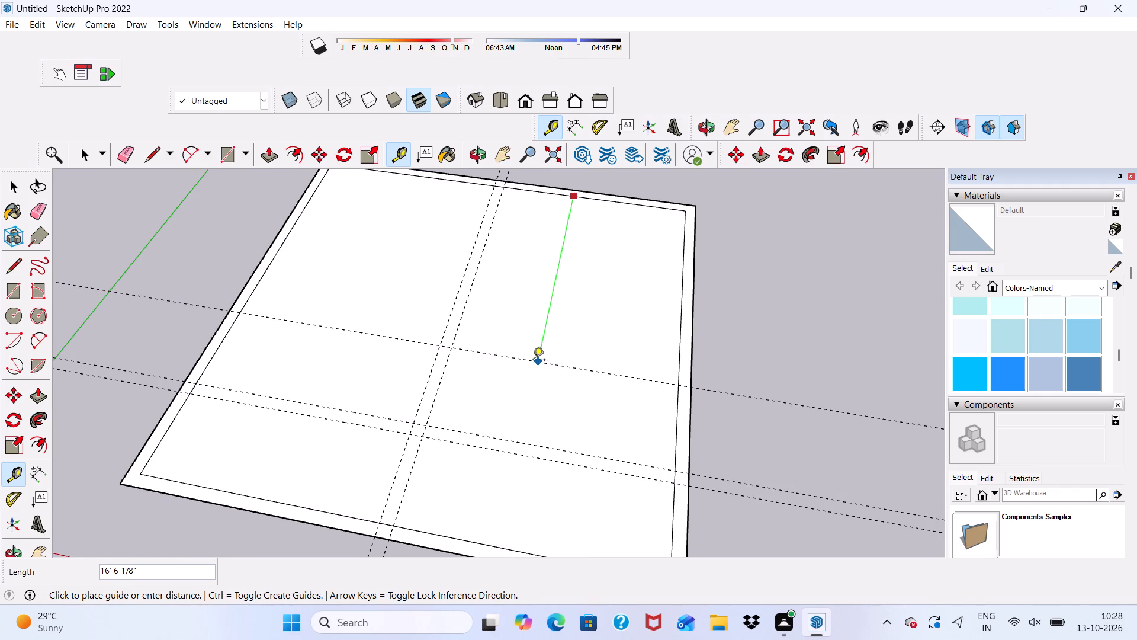
pyautogui.click(534, 364)
# Place a parallel guide 9" from this new cross guide, on its side toward the red axis.
pyautogui.click(535, 366)
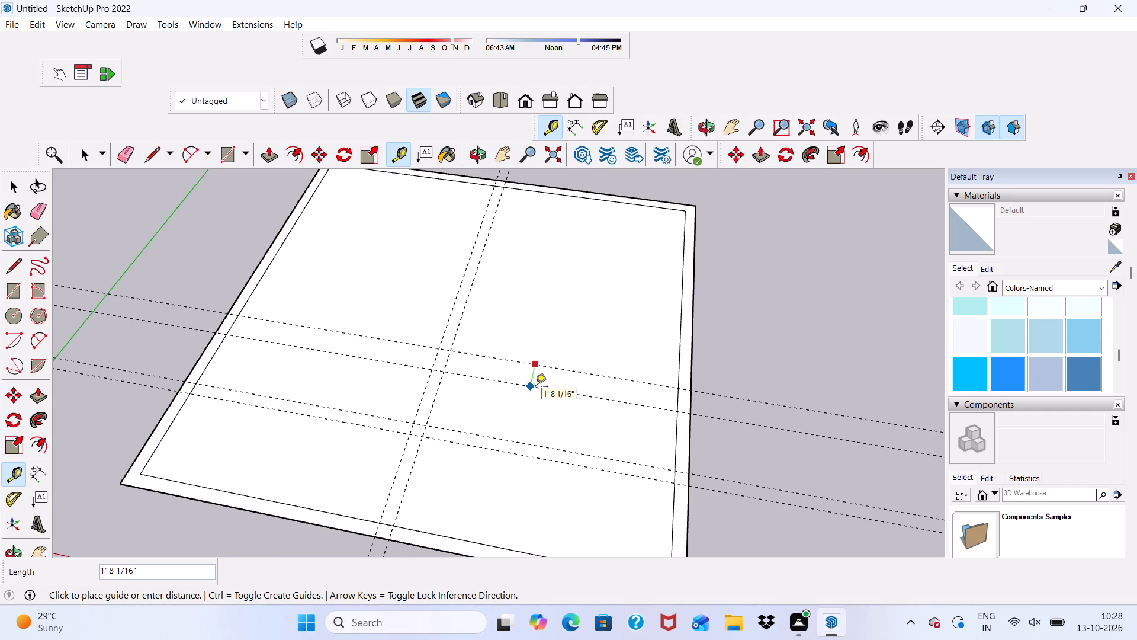
pyautogui.press('9')
pyautogui.hotkey('shift', '"')
pyautogui.press('Return')
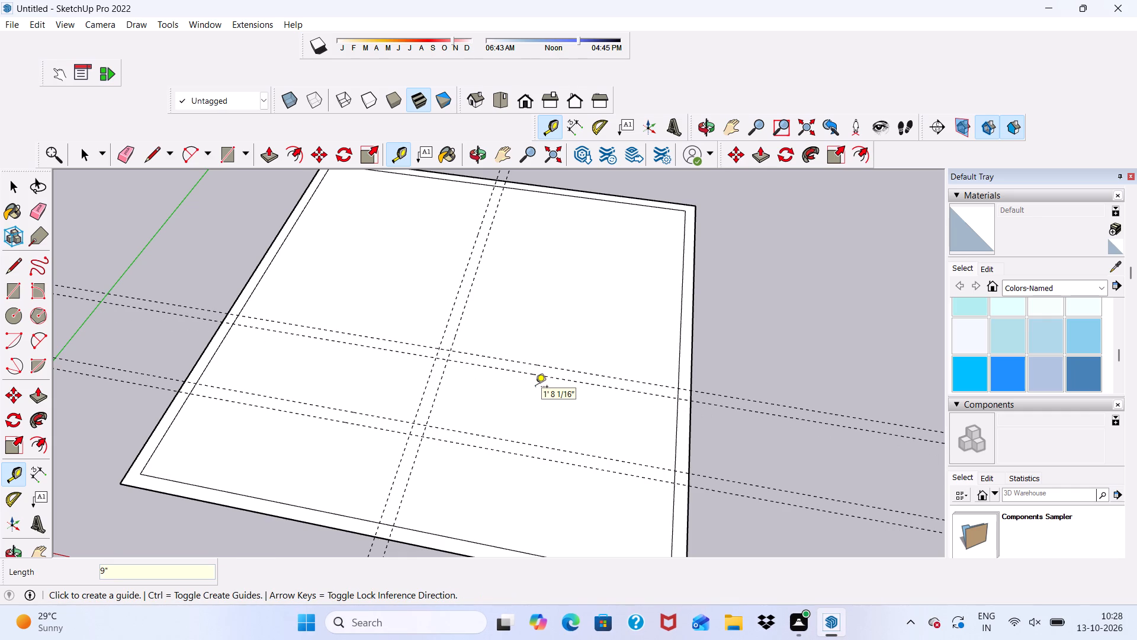
# Draw a line about 13' 7 3/4" along the nearer cross pair's guide farther from the red axis, from the green-axis-side inner wall to the first central guide.
pyautogui.press('space')
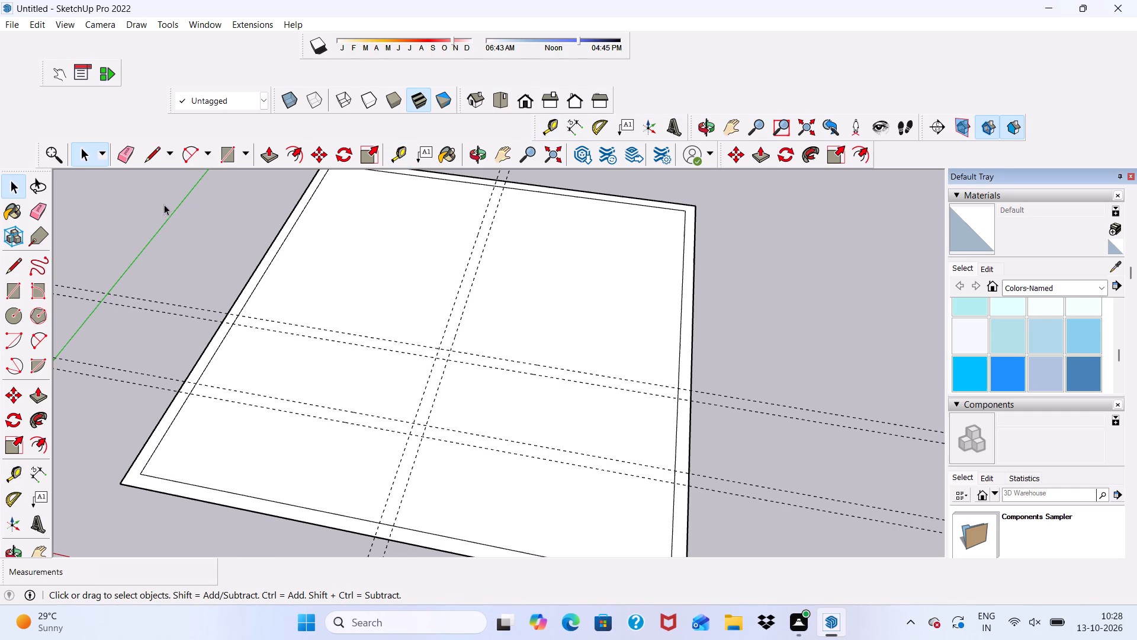
pyautogui.moveTo(150, 151); pyautogui.dragTo(153, 156)
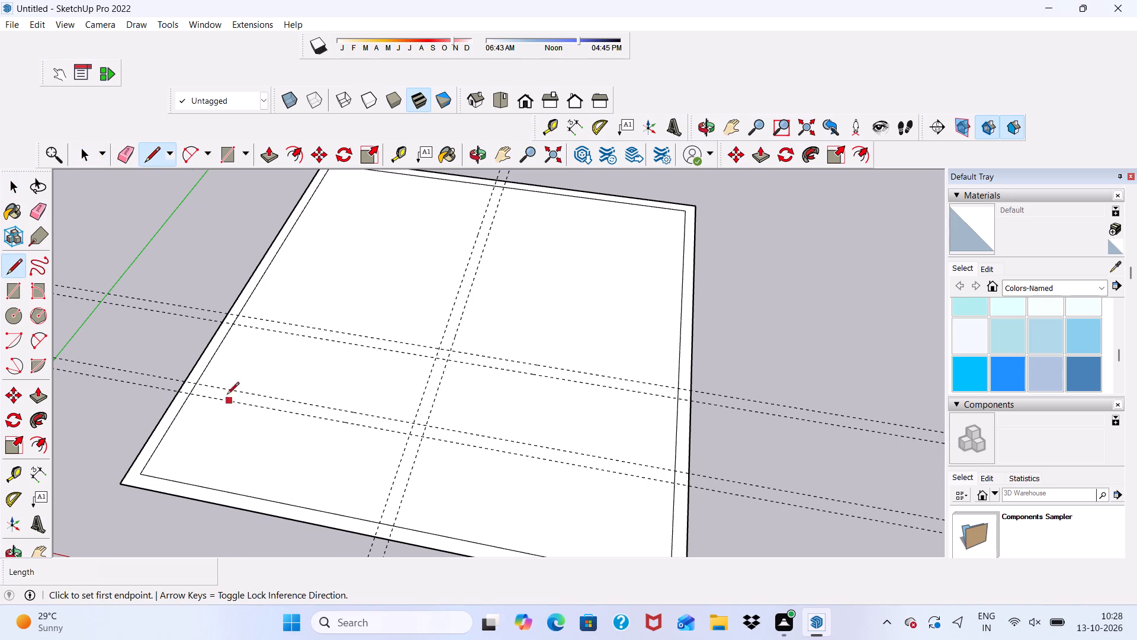
pyautogui.scroll(3, 225, 393)
pyautogui.scroll(5, 179, 380)
pyautogui.click(194, 385)
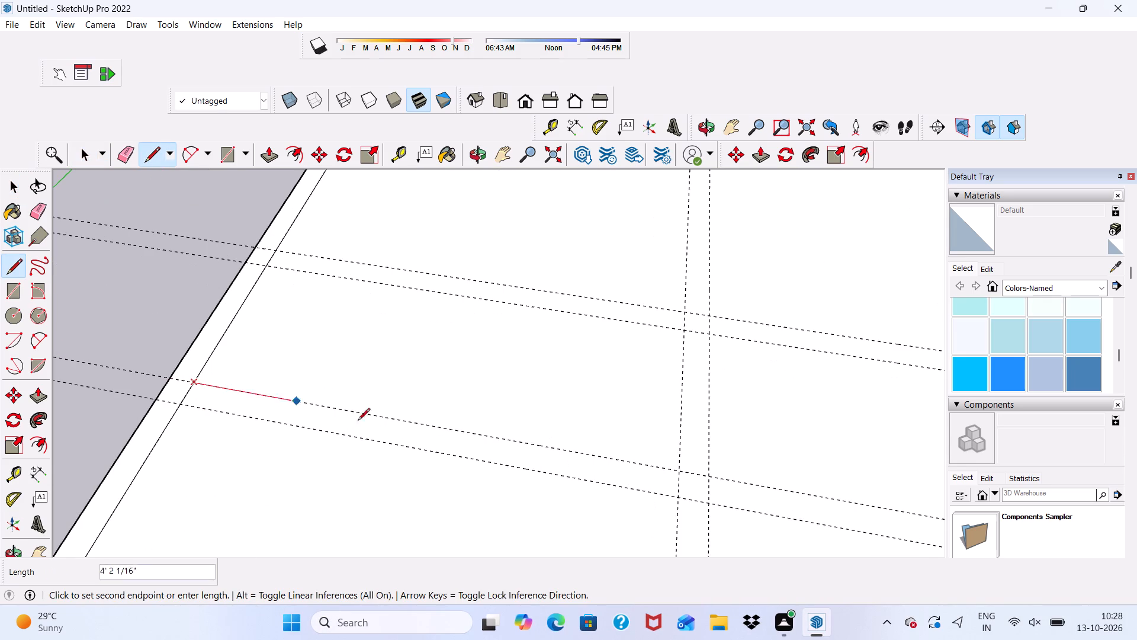
pyautogui.scroll(-6, 364, 425)
pyautogui.scroll(-4, 466, 433)
pyautogui.scroll(9, 566, 457)
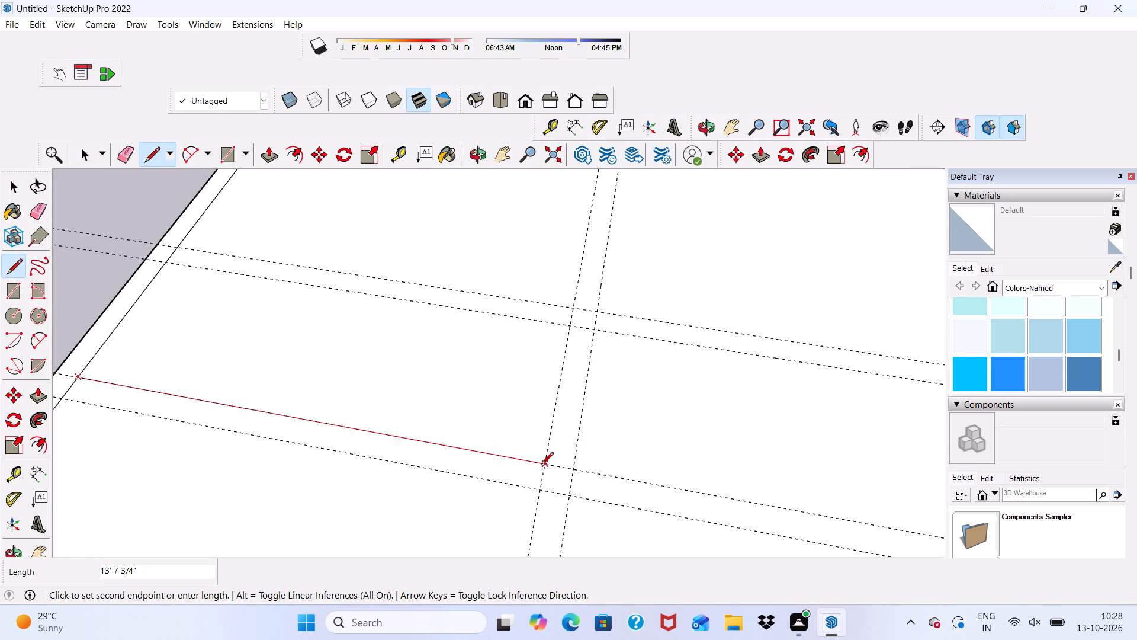
pyautogui.click(541, 465)
# Continue the line about 22' 4 3/16" along the central guide nearer the green axis to the inner edge of the far wall.
pyautogui.scroll(-5, 563, 424)
pyautogui.scroll(-12, 549, 357)
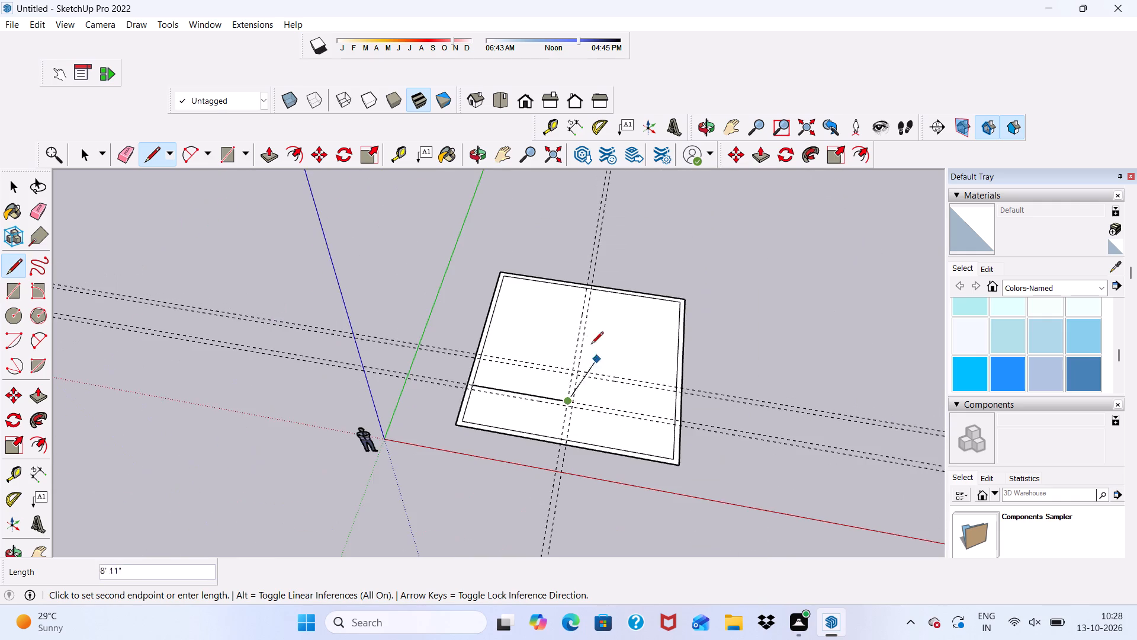
pyautogui.scroll(6, 547, 254)
pyautogui.scroll(14, 629, 325)
pyautogui.scroll(-6, 564, 245)
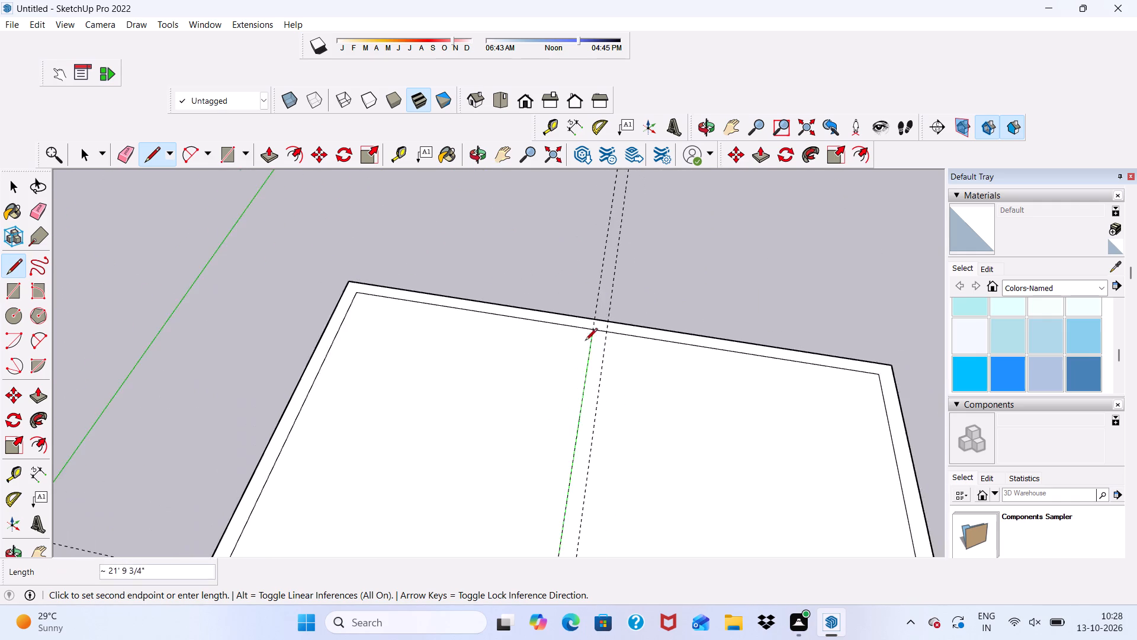
pyautogui.scroll(7, 602, 347)
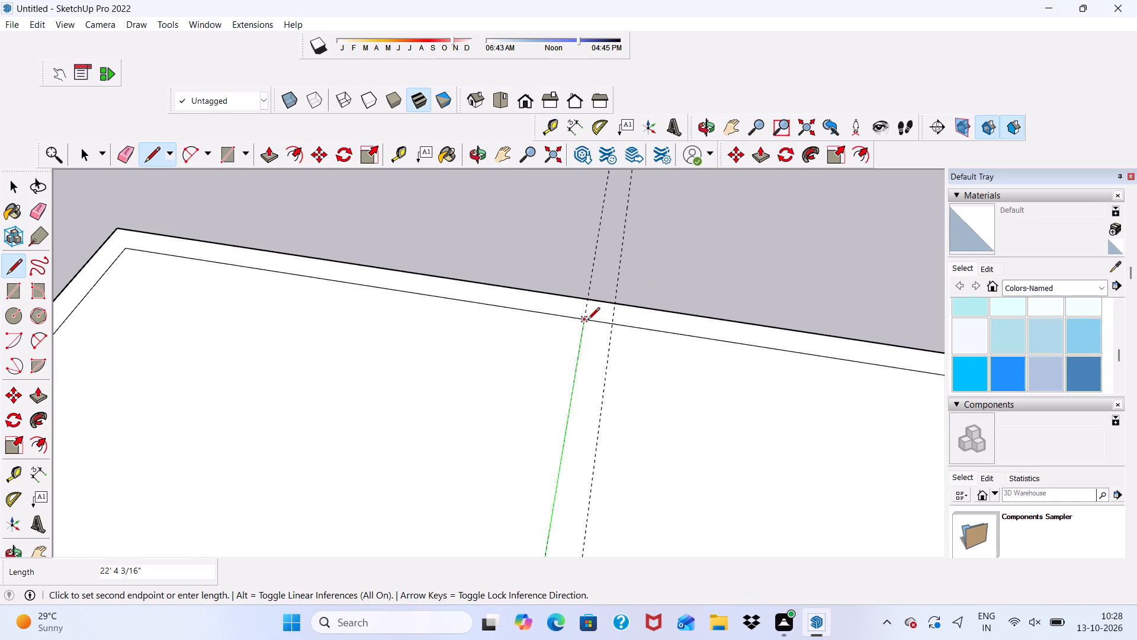
pyautogui.click(586, 316)
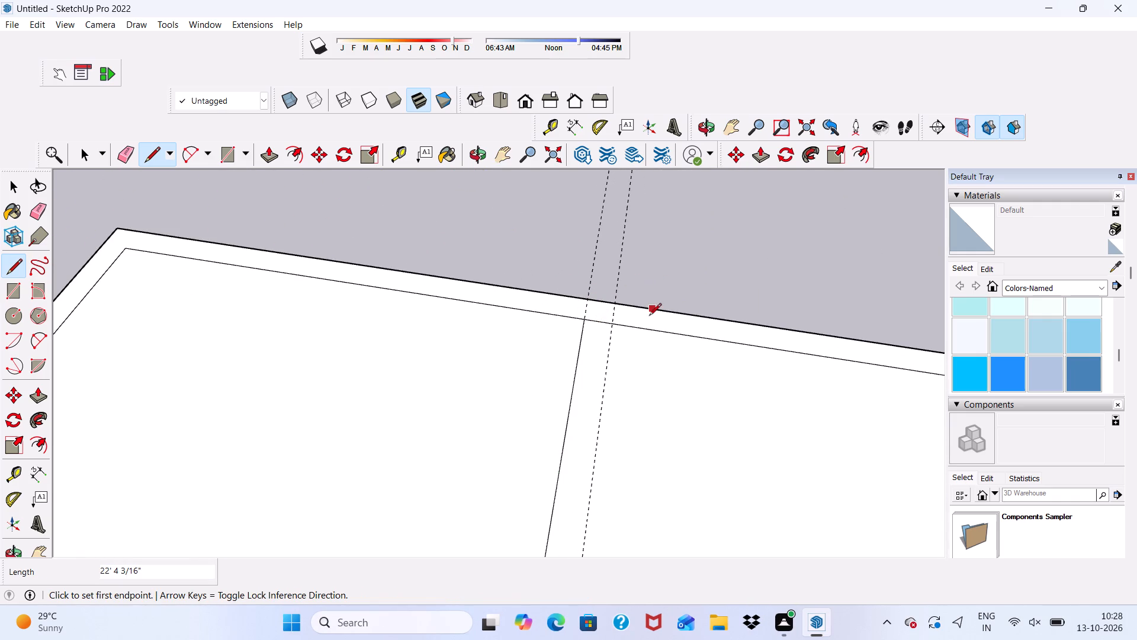
# Draw a line along the second central guide from the far wall's inner edge to the cross guide nearest the red axis.
pyautogui.scroll(10, 621, 316)
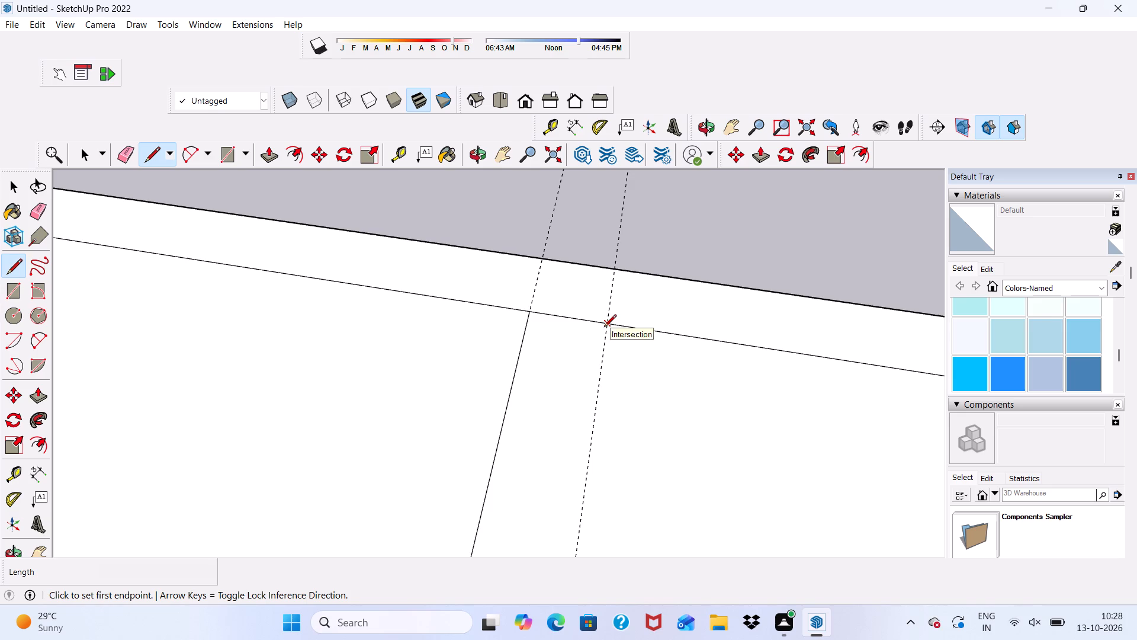
pyautogui.click(604, 327)
pyautogui.scroll(-6, 605, 311)
pyautogui.scroll(-12, 657, 303)
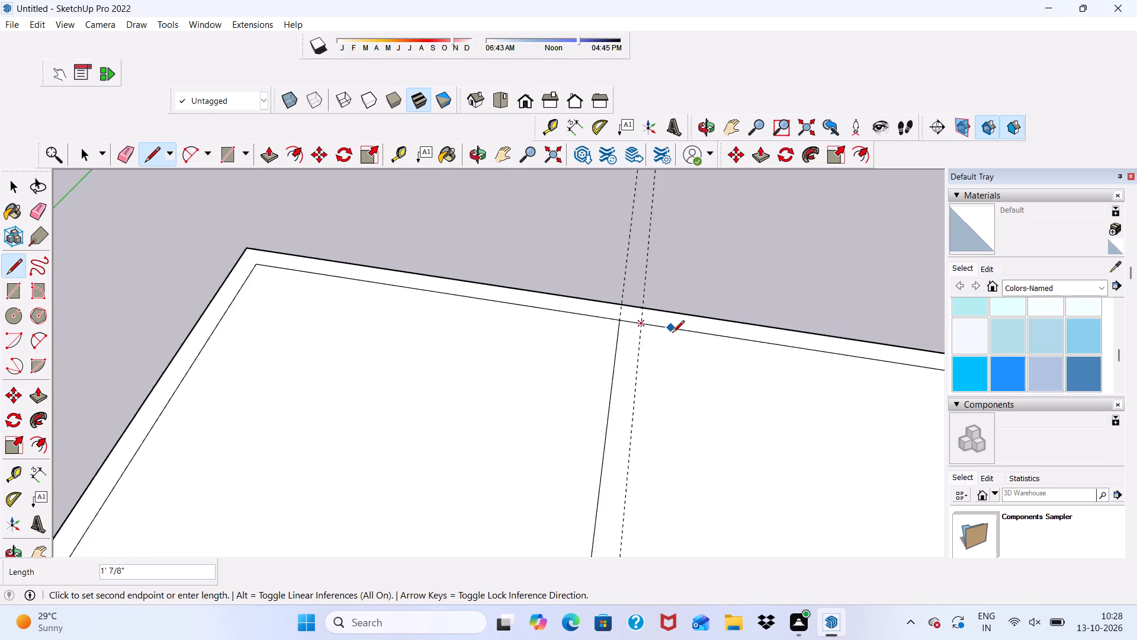
pyautogui.scroll(-13, 662, 312)
pyautogui.scroll(8, 656, 491)
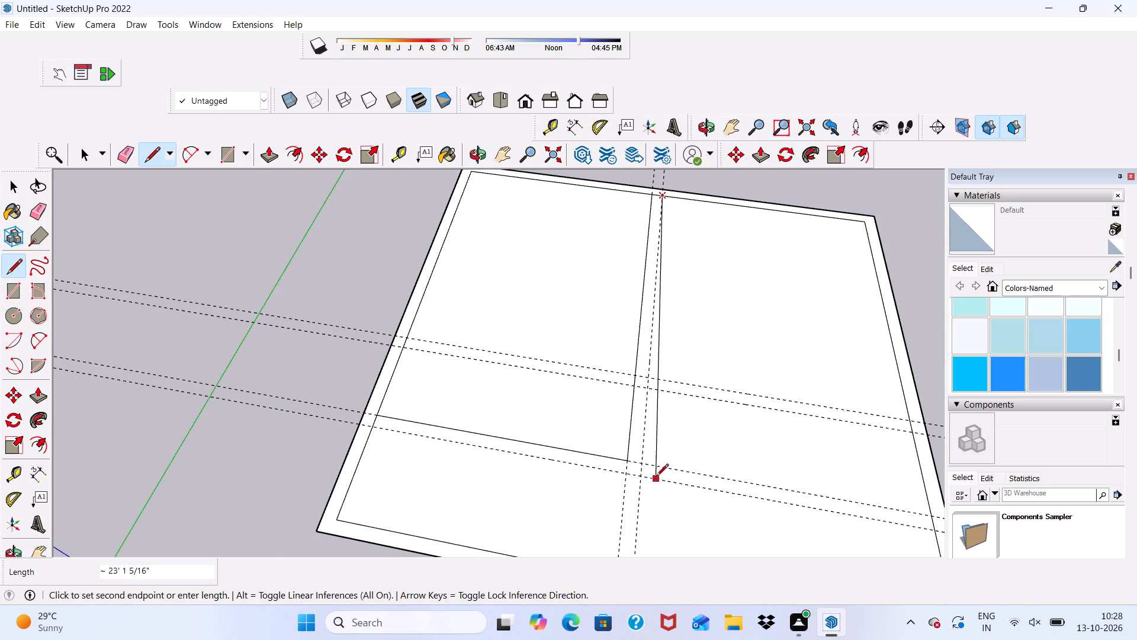
pyautogui.scroll(15, 657, 480)
pyautogui.click(649, 474)
# Continue the line along the cross guide nearest the red axis to the inner edge of the side wall near the green axis.
pyautogui.scroll(-4, 595, 462)
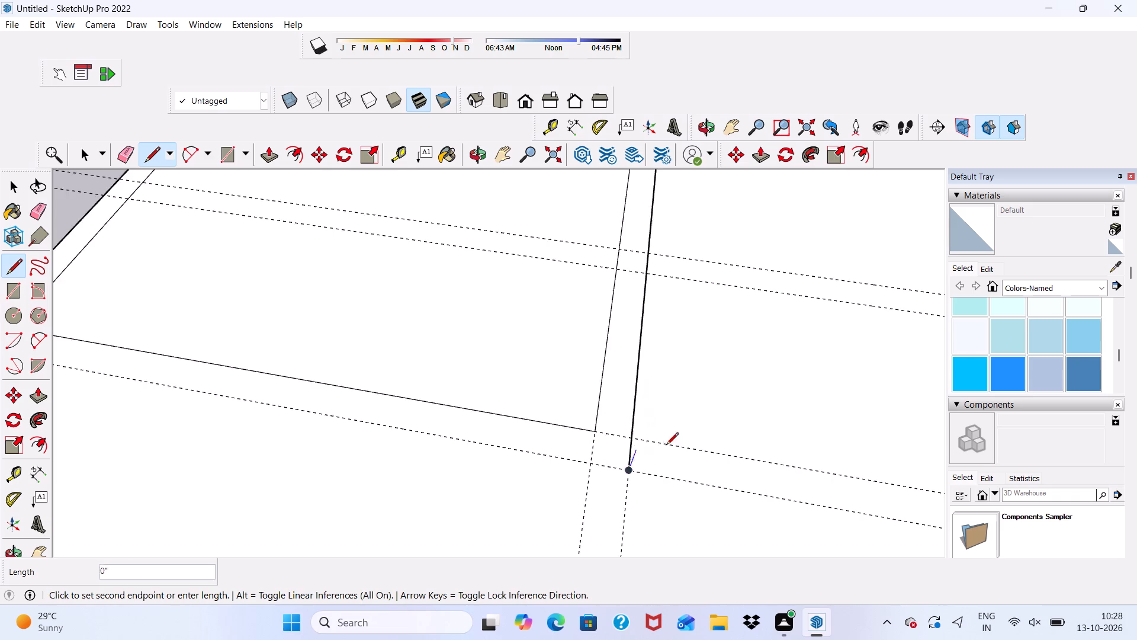
pyautogui.scroll(-8, 666, 446)
pyautogui.scroll(-2, 623, 425)
pyautogui.scroll(6, 333, 409)
pyautogui.scroll(5, 287, 386)
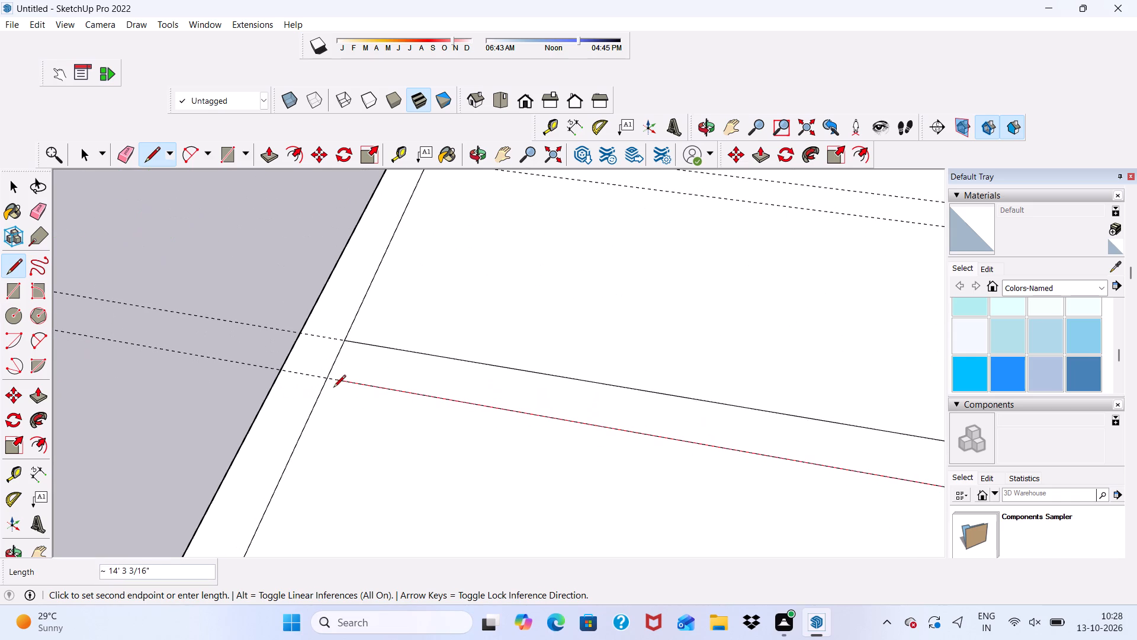
pyautogui.click(330, 379)
# Draw a line about 14' 1 1/4" along the cross guide farthest from the red axis, from the central wall to the opposite side wall's inner edge.
pyautogui.scroll(-6, 257, 395)
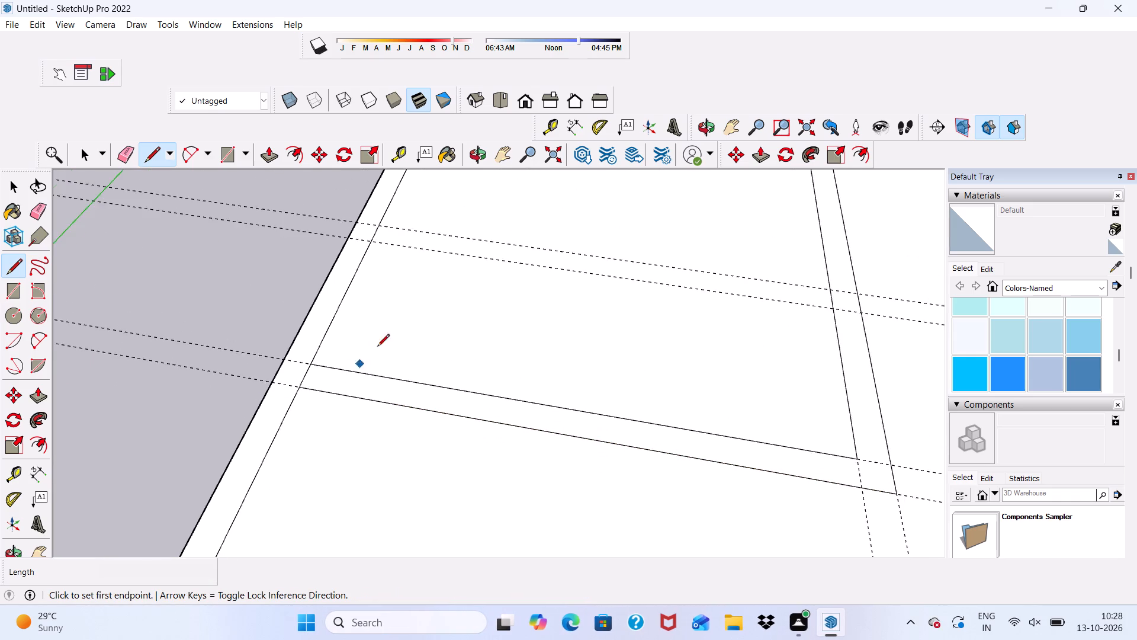
pyautogui.scroll(-10, 174, 392)
pyautogui.scroll(12, 612, 326)
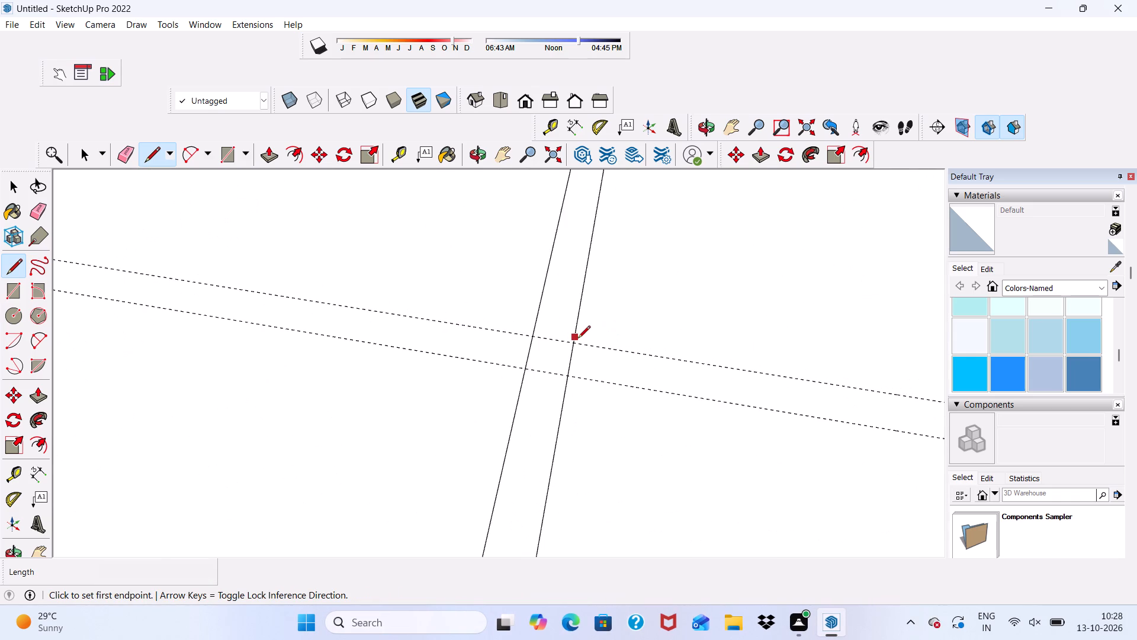
pyautogui.scroll(6, 578, 339)
pyautogui.click(570, 345)
pyautogui.scroll(-6, 520, 349)
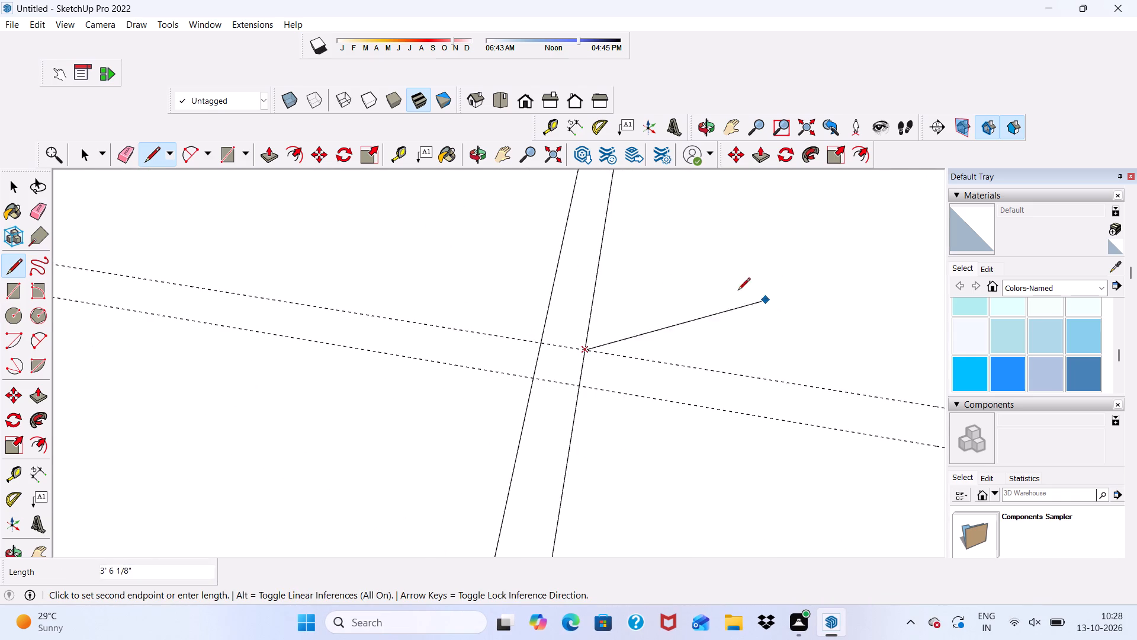
pyautogui.scroll(-7, 414, 368)
pyautogui.scroll(-9, 560, 351)
pyautogui.scroll(9, 664, 411)
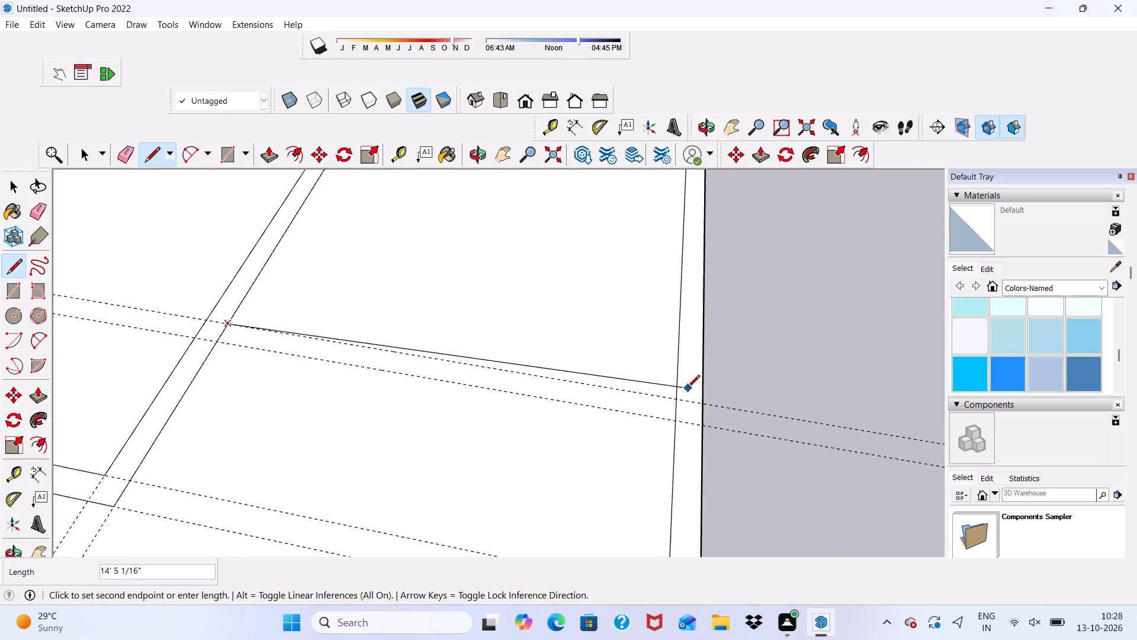
pyautogui.scroll(8, 688, 388)
pyautogui.click(663, 410)
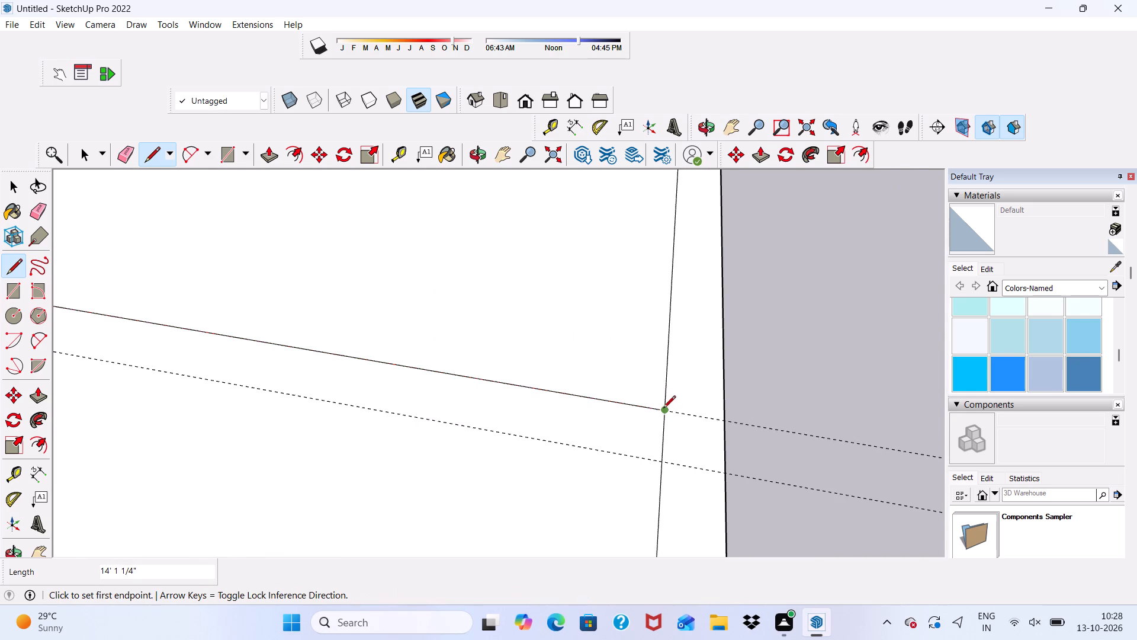
# Draw a parallel 14' 1 1/4" line along that pair's other guide, from the central wall to the side wall's inner edge.
pyautogui.scroll(-6, 719, 370)
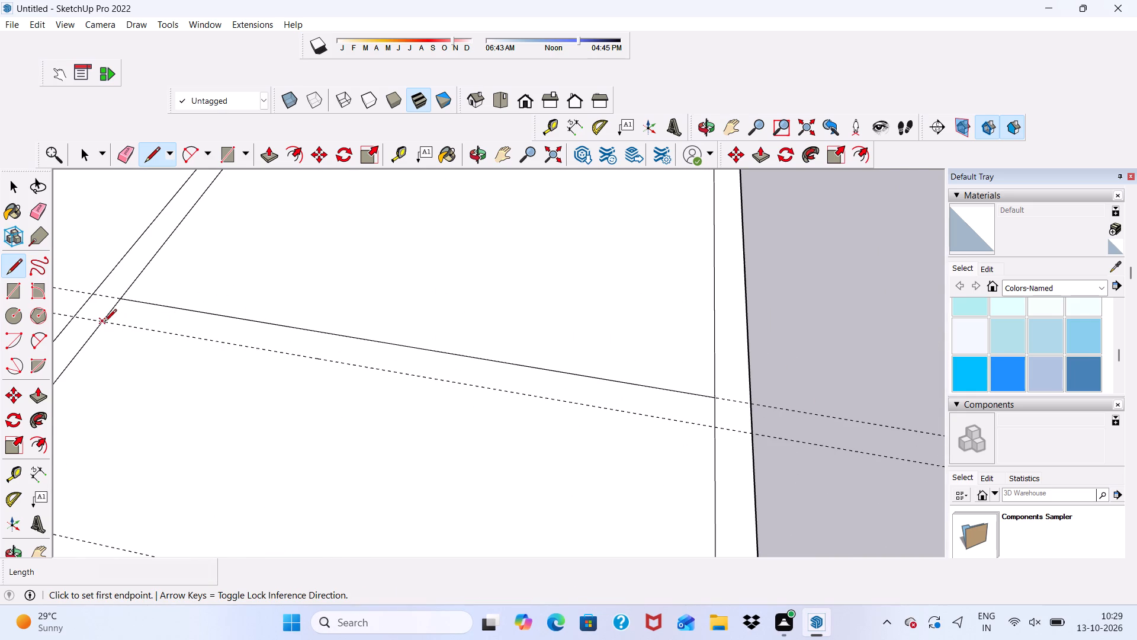
pyautogui.click(103, 323)
pyautogui.scroll(-5, 383, 360)
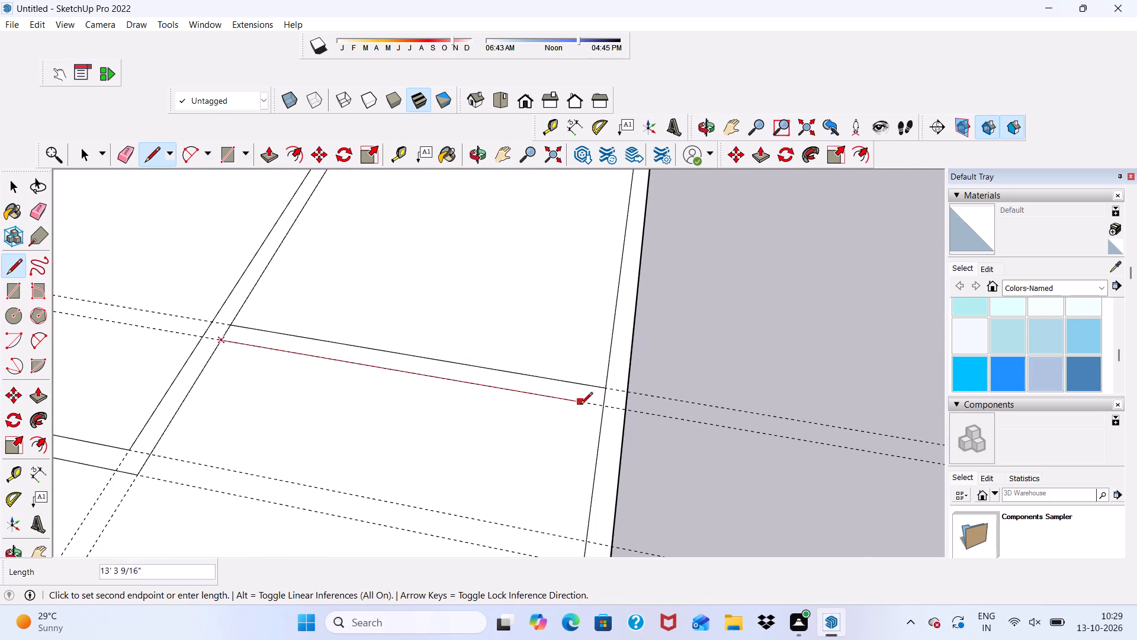
pyautogui.scroll(7, 589, 408)
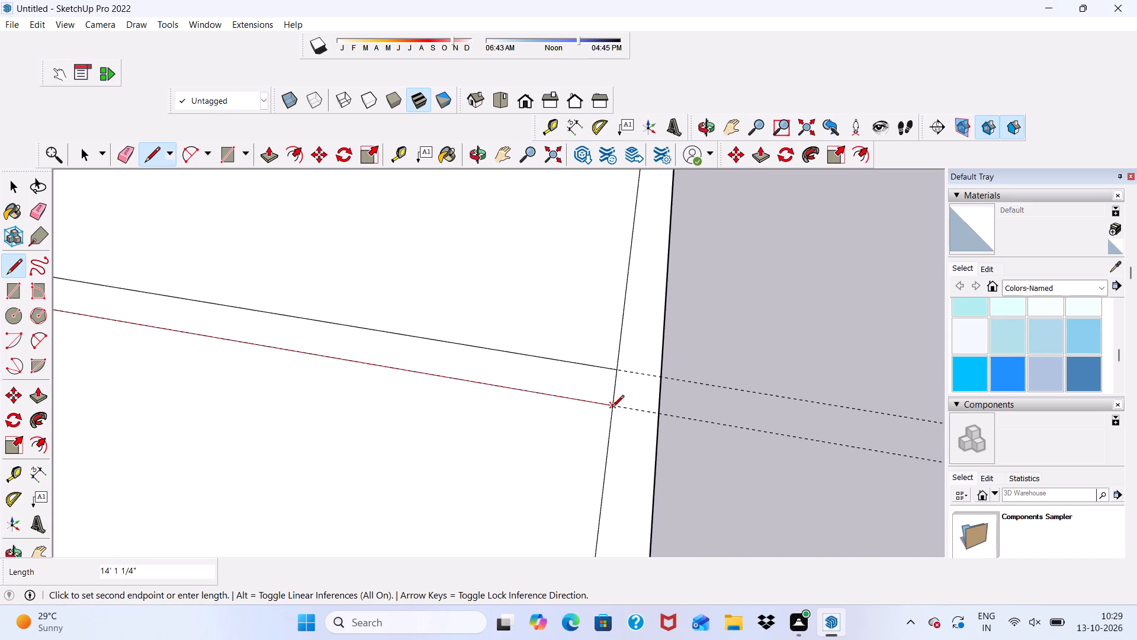
pyautogui.click(610, 408)
pyautogui.press('space')
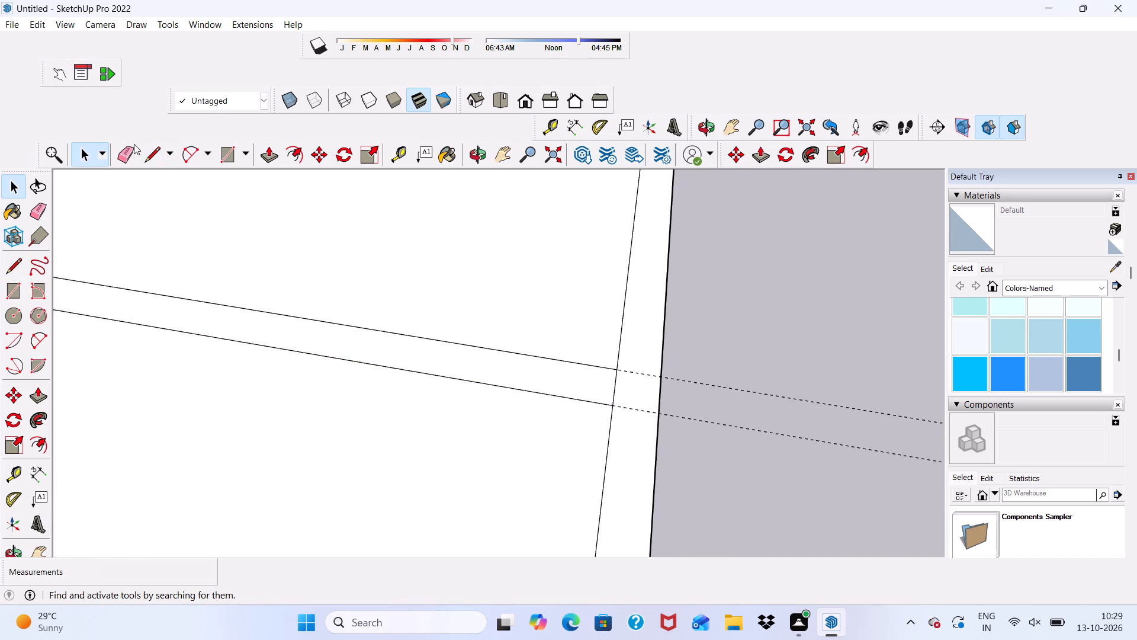
# Erase all the construction guides: both cross pairs and the central pair.
pyautogui.click(123, 149)
pyautogui.scroll(3, 612, 356)
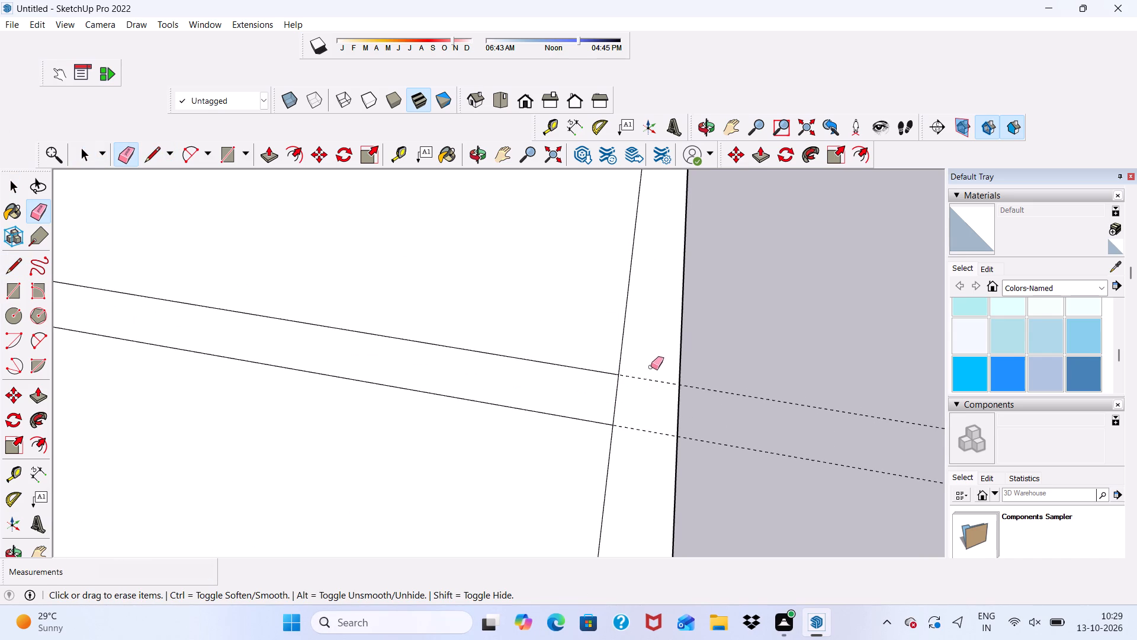
pyautogui.moveTo(647, 375); pyautogui.dragTo(640, 441)
pyautogui.scroll(-7, 652, 341)
pyautogui.scroll(-4, 764, 281)
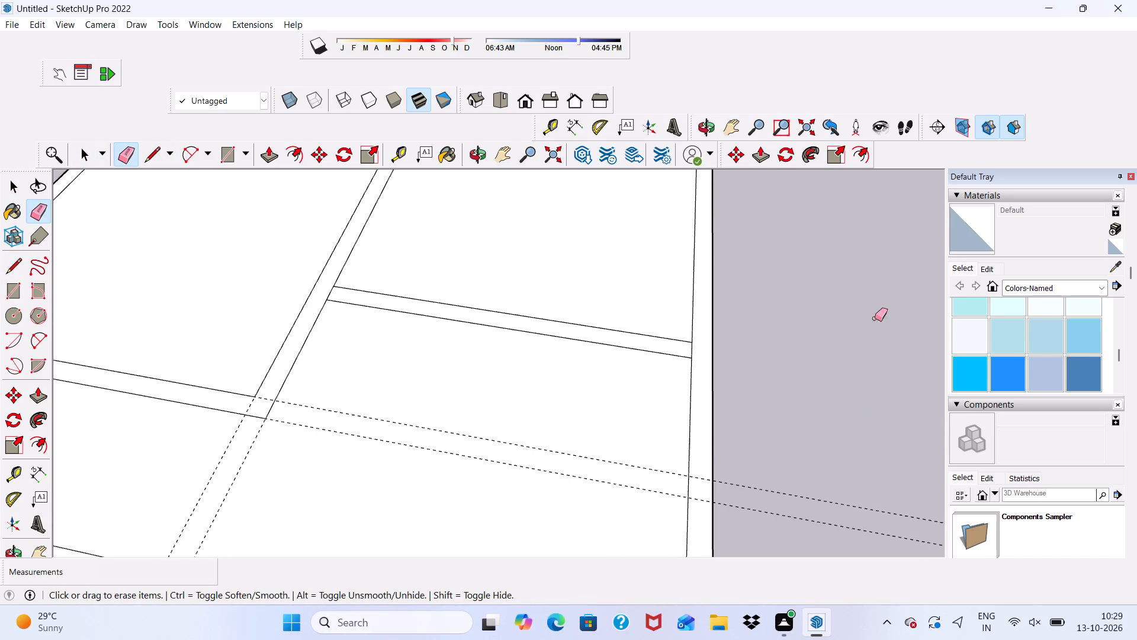
pyautogui.scroll(-9, 875, 318)
pyautogui.moveTo(596, 384); pyautogui.dragTo(587, 404)
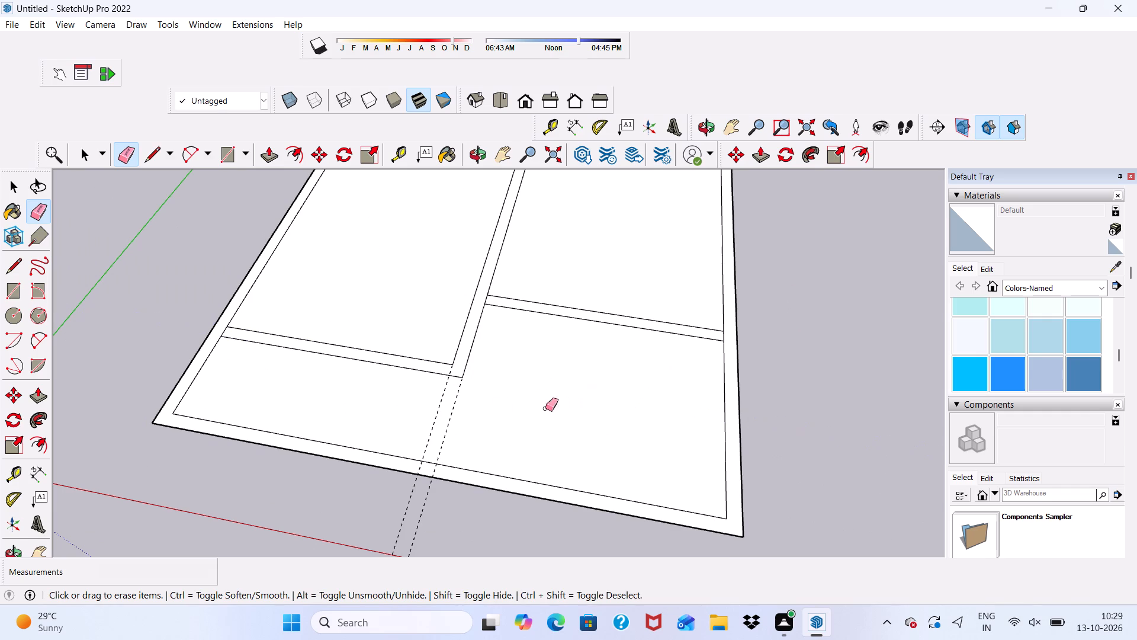
pyautogui.moveTo(433, 413); pyautogui.dragTo(463, 415)
pyautogui.press('space')
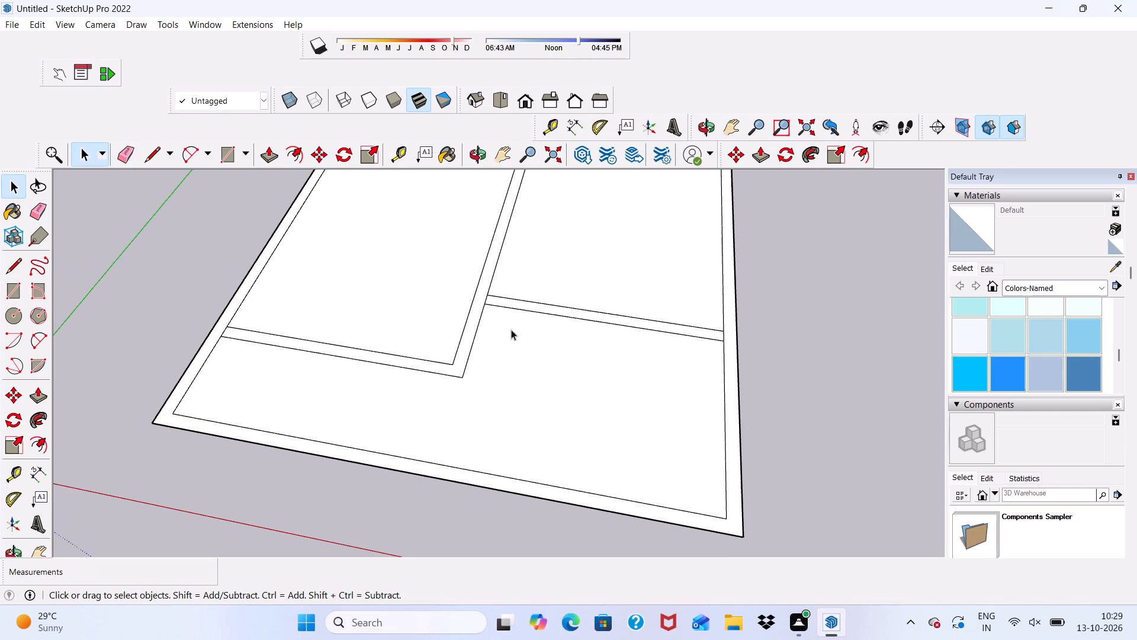
# Erase the short edge separating the cross partition from the central wall at their junction.
pyautogui.click(127, 152)
pyautogui.scroll(13, 529, 304)
pyautogui.moveTo(426, 292); pyautogui.dragTo(442, 294)
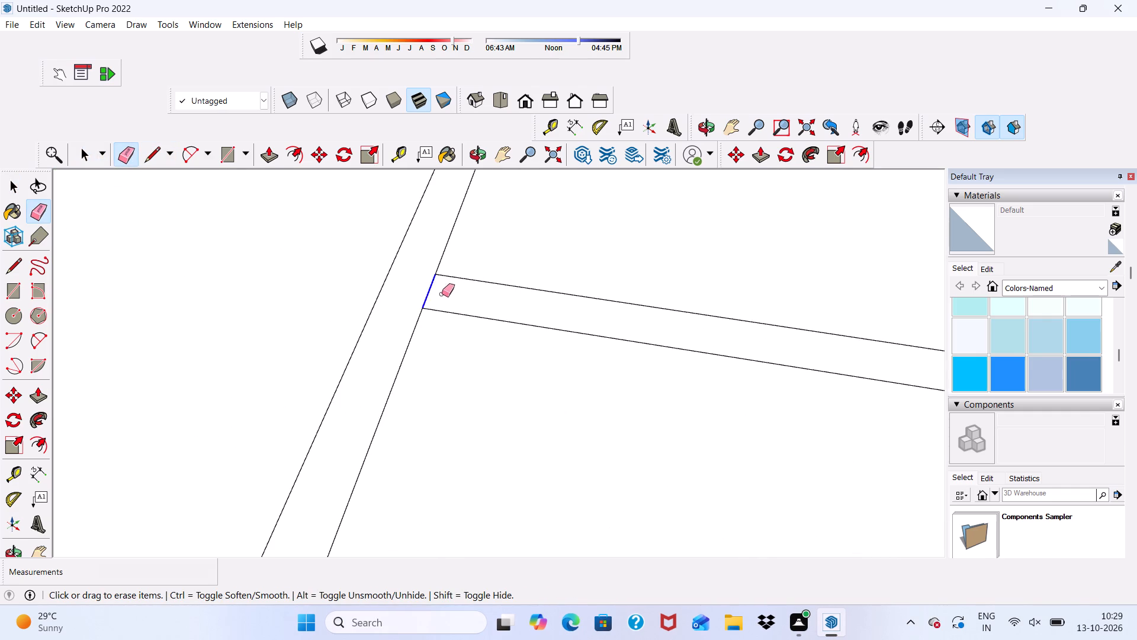
pyautogui.moveTo(442, 294); pyautogui.dragTo(448, 295)
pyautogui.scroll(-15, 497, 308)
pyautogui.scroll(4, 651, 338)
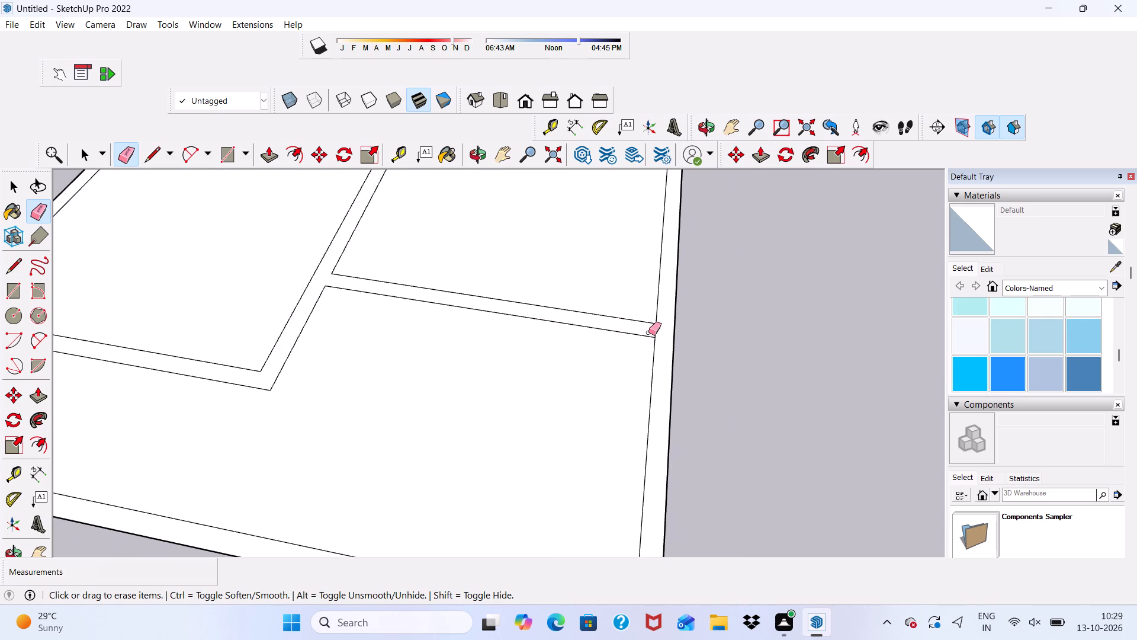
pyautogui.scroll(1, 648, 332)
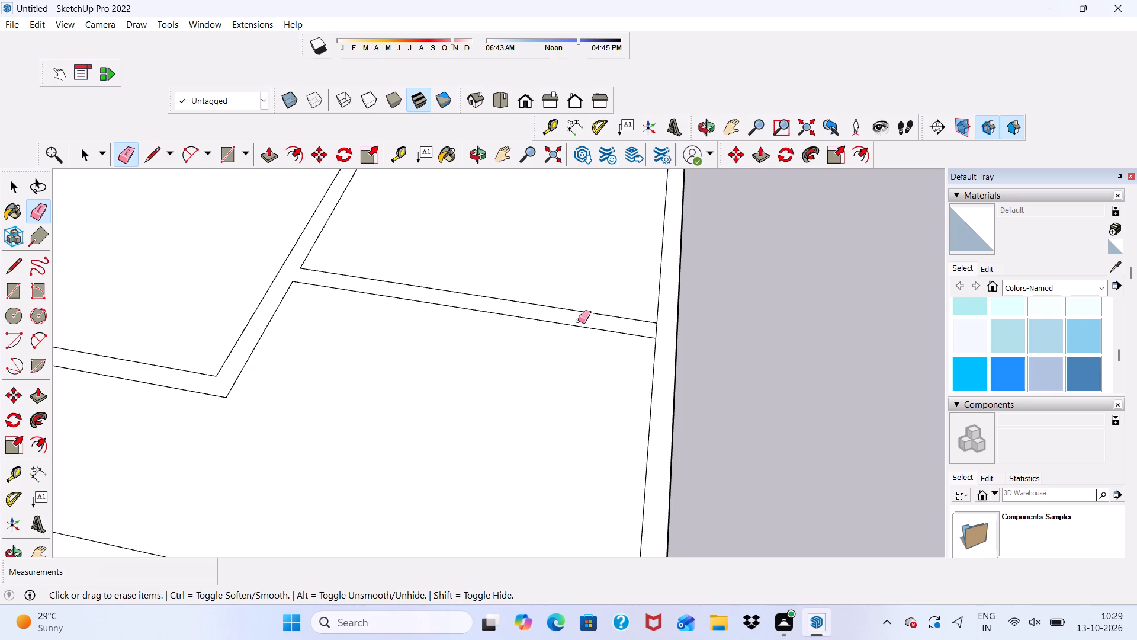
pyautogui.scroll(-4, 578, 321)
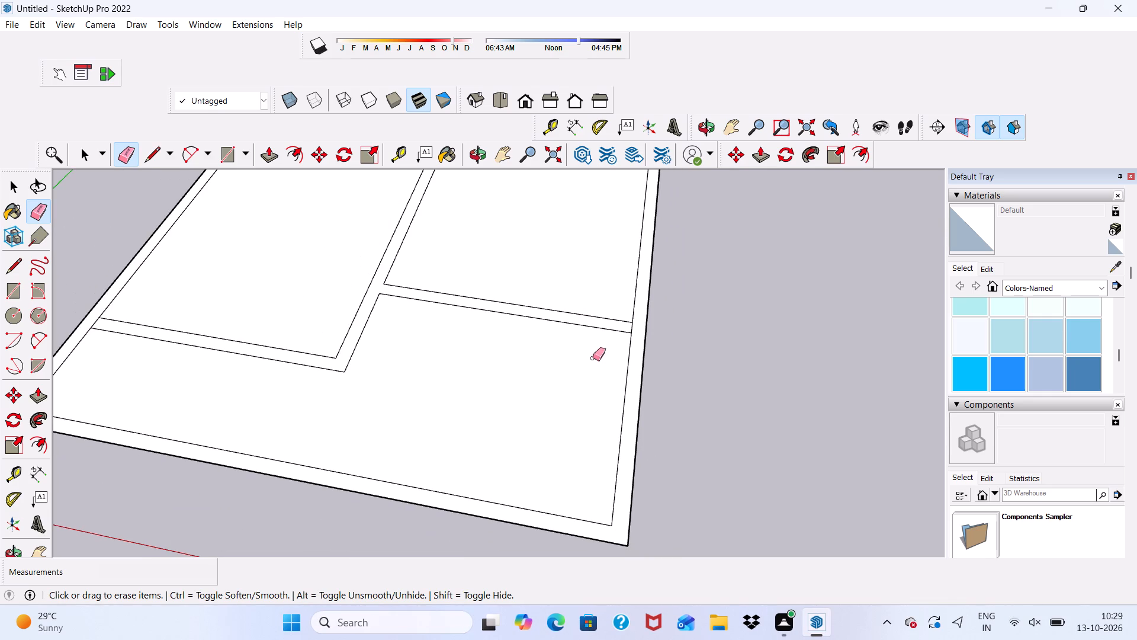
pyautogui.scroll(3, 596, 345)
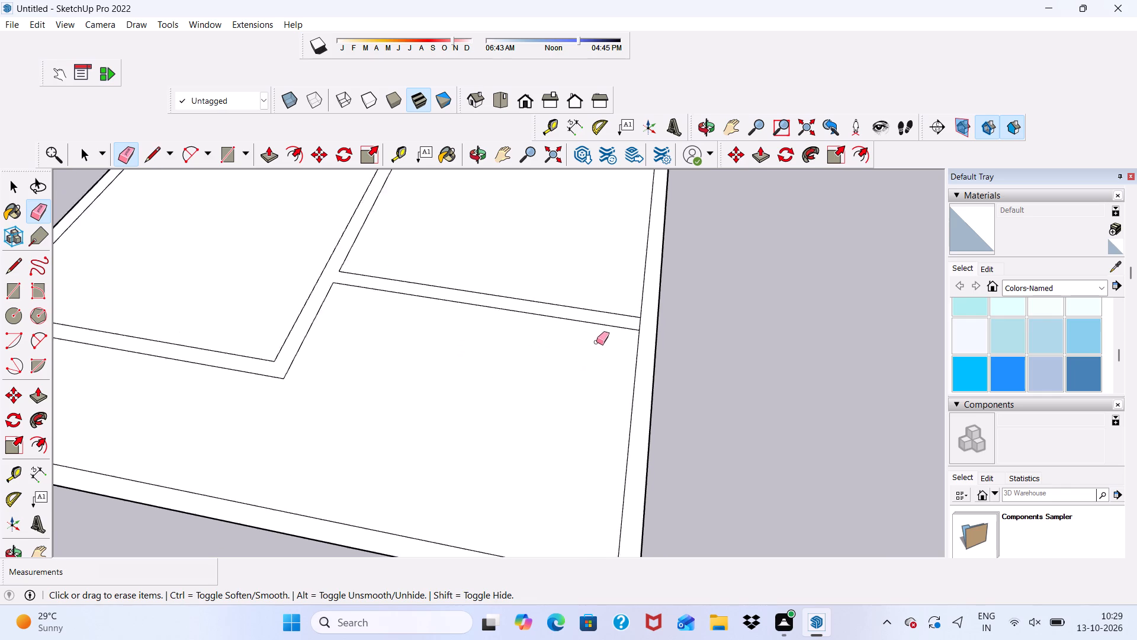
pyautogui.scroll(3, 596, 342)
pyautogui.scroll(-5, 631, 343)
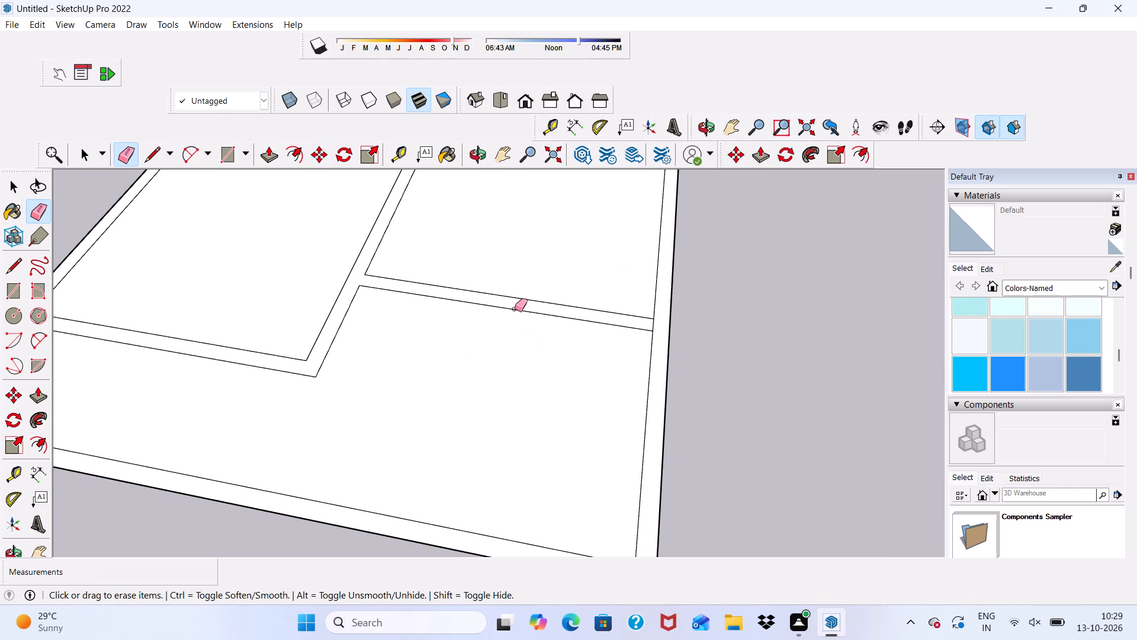
# Draw a 9" line across the side wall farthest from the green axis, from the inner corner nearest the red axis to the outer edge.
pyautogui.click(152, 150)
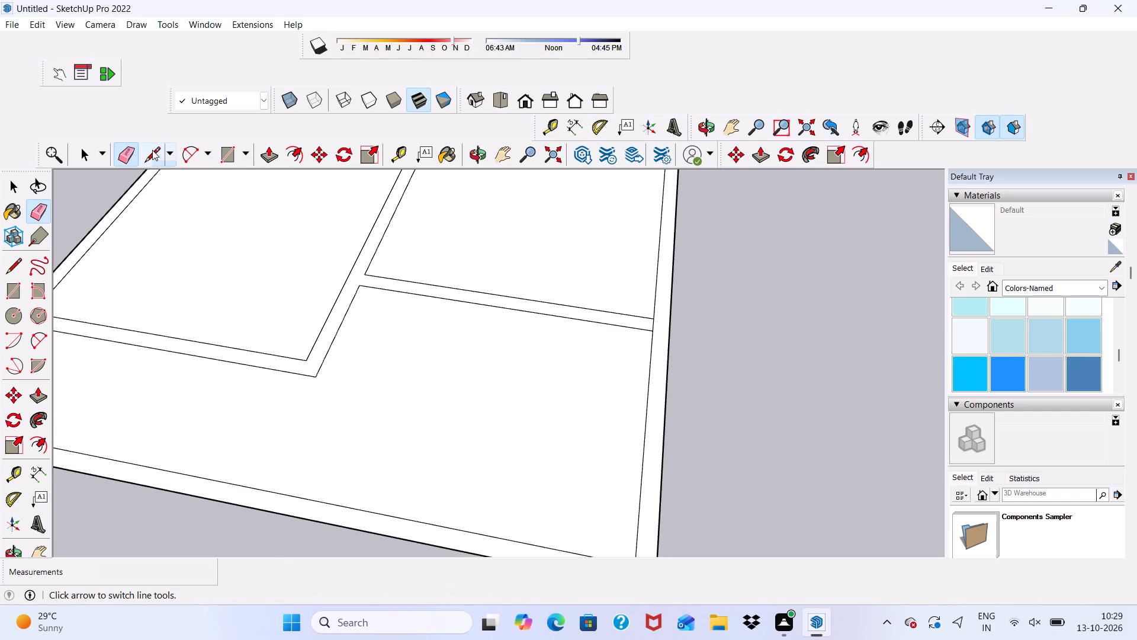
pyautogui.scroll(-5, 657, 376)
pyautogui.scroll(5, 671, 510)
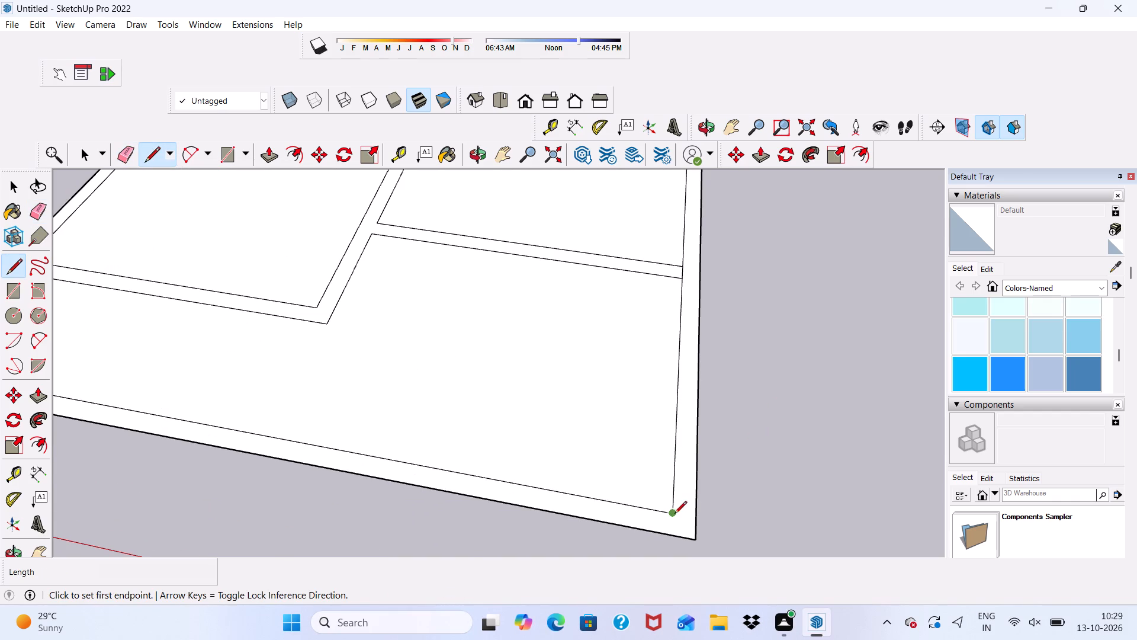
pyautogui.click(672, 511)
pyautogui.click(700, 510)
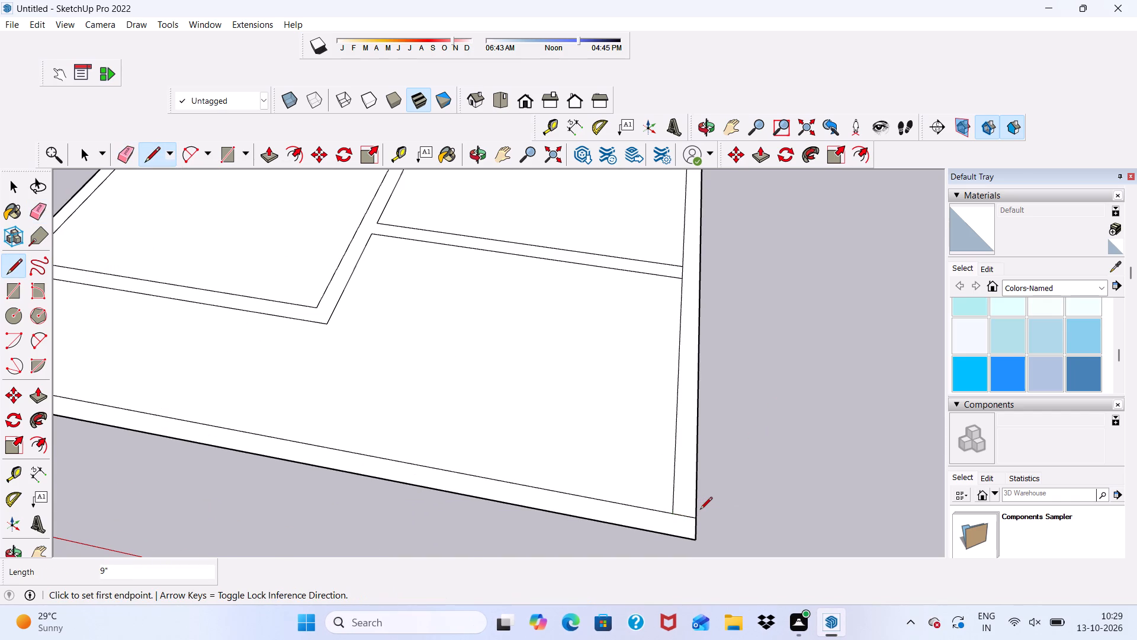
# Erase the short edge between the cross partition and the side wall farthest from the green axis.
pyautogui.click(128, 155)
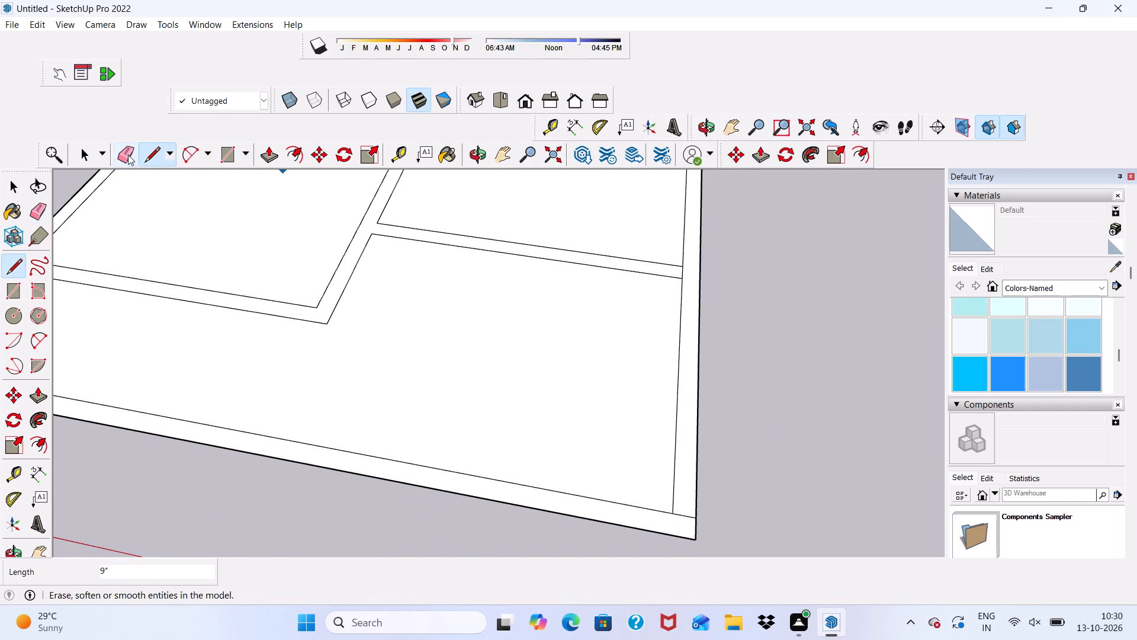
pyautogui.scroll(-1, 515, 228)
pyautogui.scroll(4, 728, 285)
pyautogui.scroll(4, 578, 255)
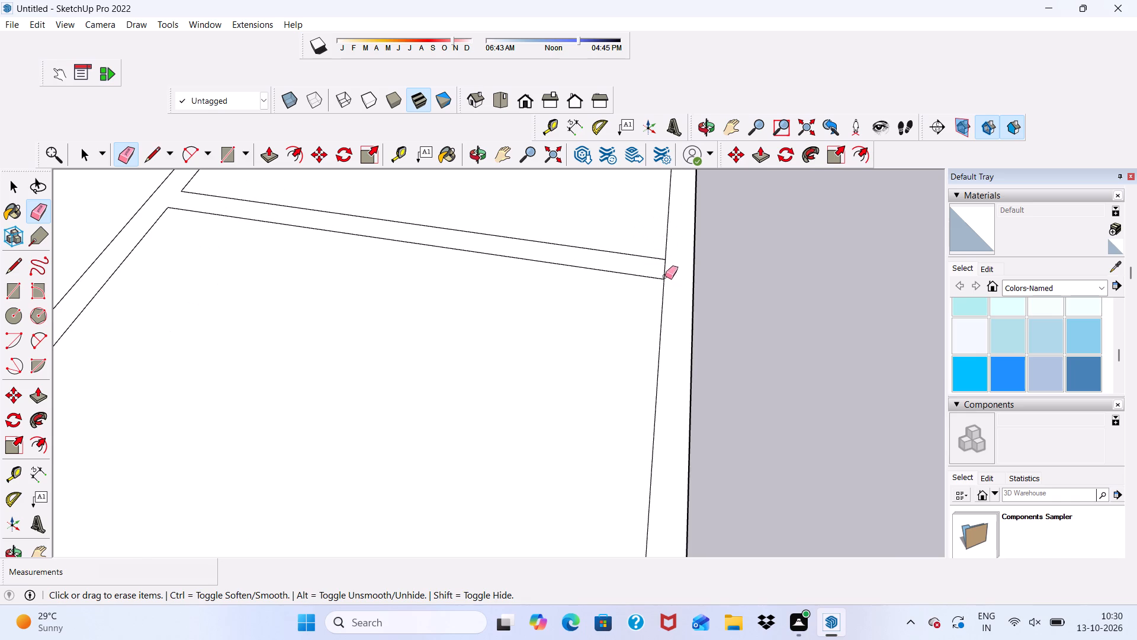
pyautogui.moveTo(666, 276); pyautogui.dragTo(683, 272)
pyautogui.scroll(-17, 696, 291)
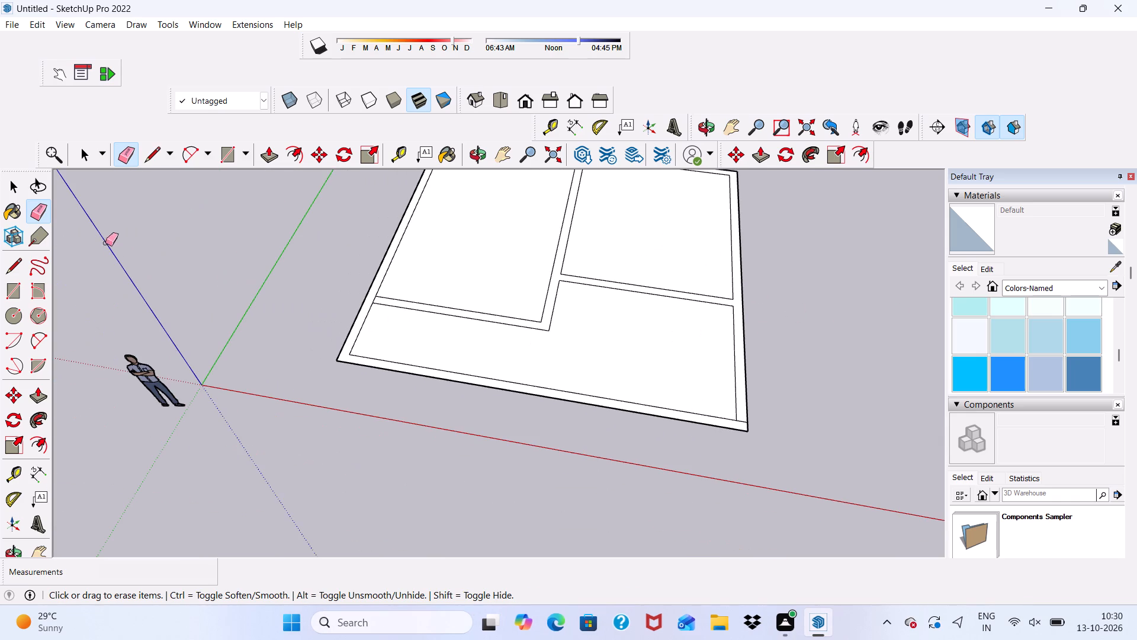
# Draw a 9" line extending the other partition's front edge across the side wall nearest the green axis to its outer edge.
pyautogui.click(149, 152)
pyautogui.scroll(3, 380, 337)
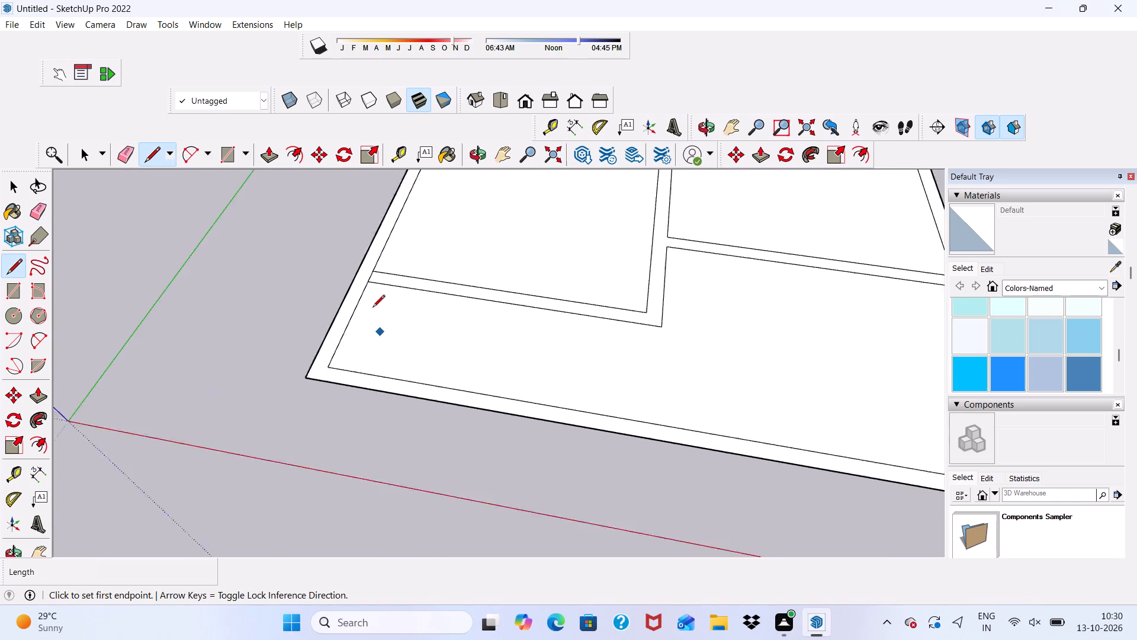
pyautogui.scroll(18, 372, 308)
pyautogui.click(375, 271)
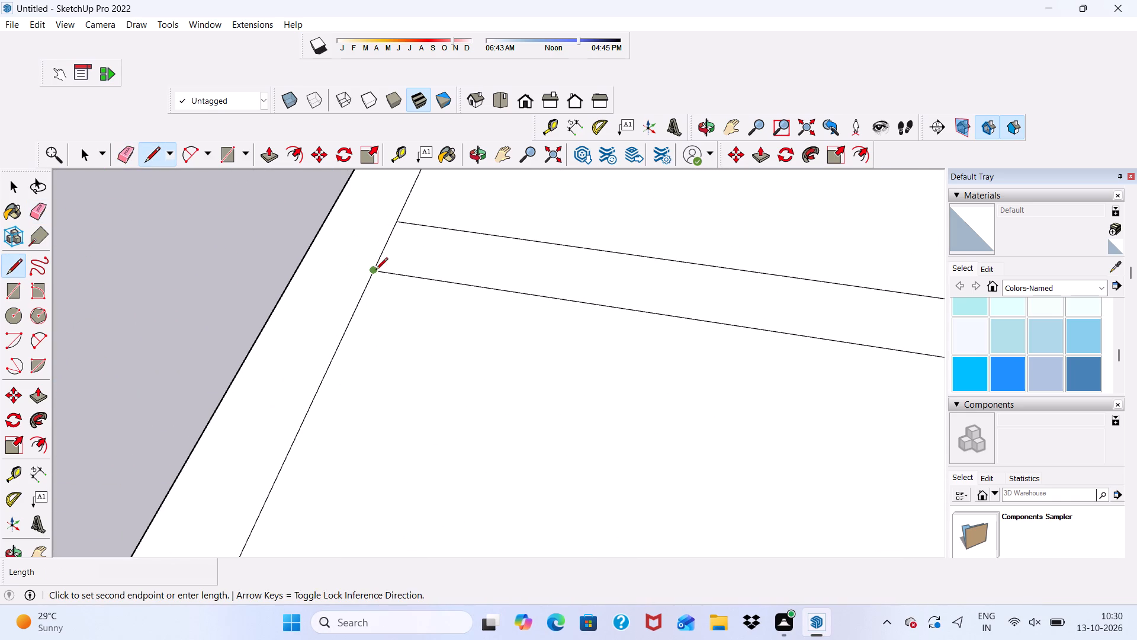
pyautogui.click(304, 253)
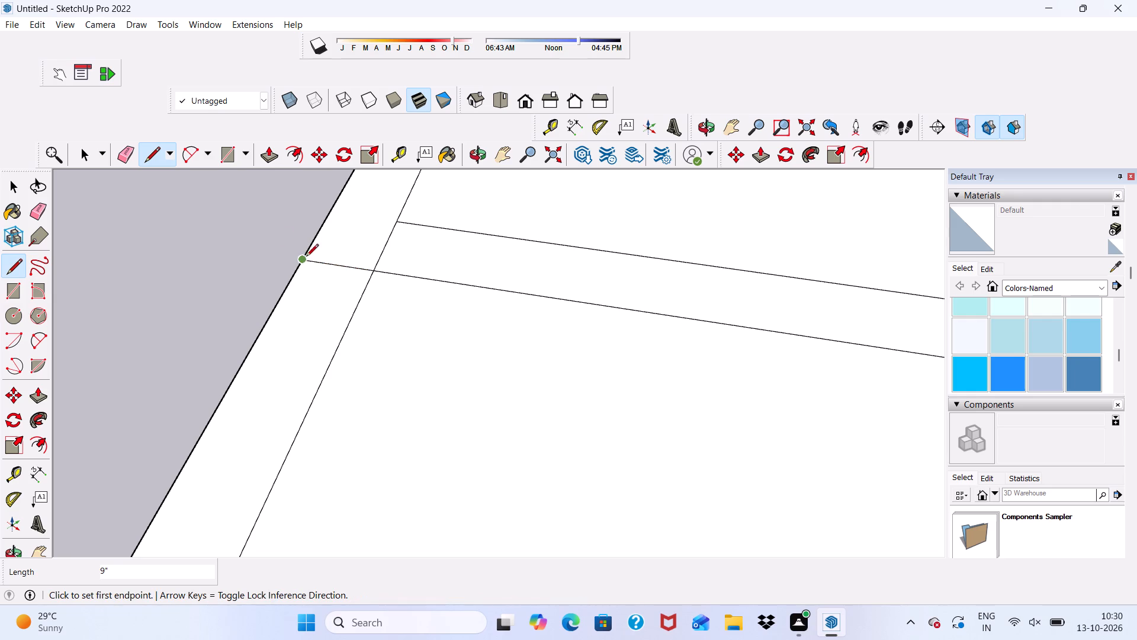
# Erase the short edge separating that partition from the side wall nearest the green axis.
pyautogui.click(129, 156)
pyautogui.moveTo(388, 238); pyautogui.dragTo(403, 250)
pyautogui.scroll(-3, 449, 321)
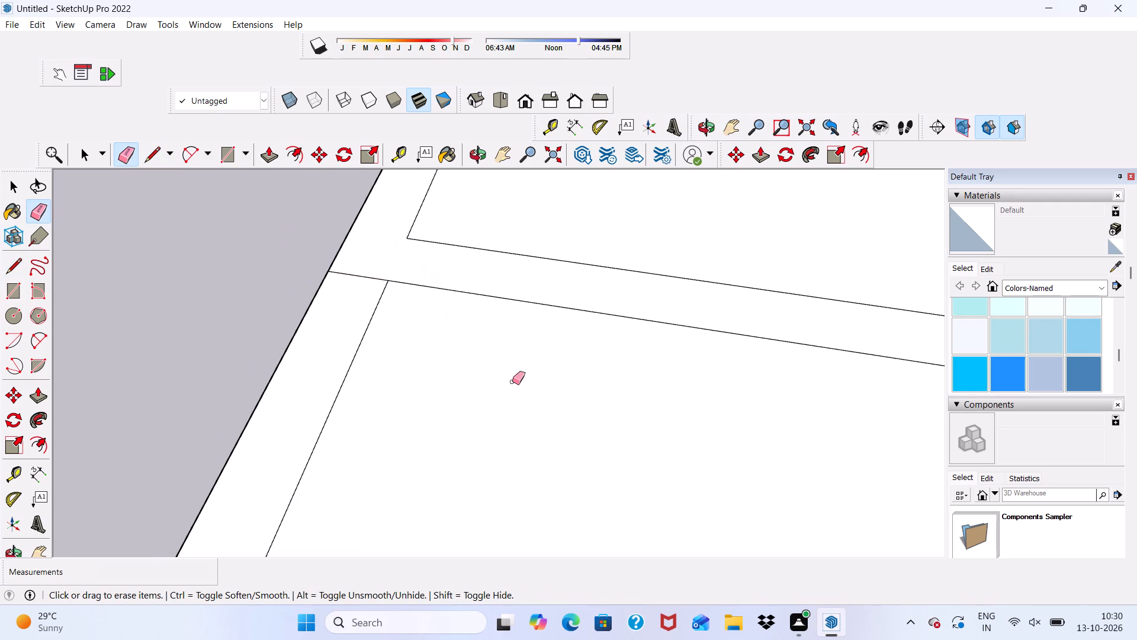
pyautogui.scroll(-4, 533, 370)
# Push/Pull the connected wall and partition face up 10', leaving out the front veranda's border strip.
pyautogui.press('space')
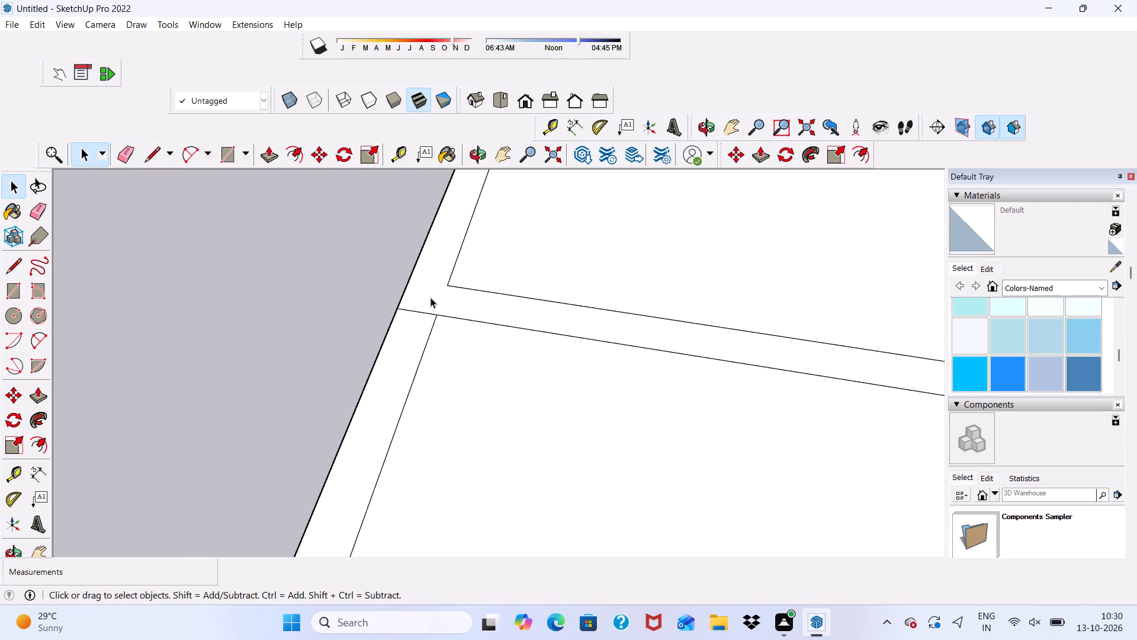
pyautogui.click(420, 292)
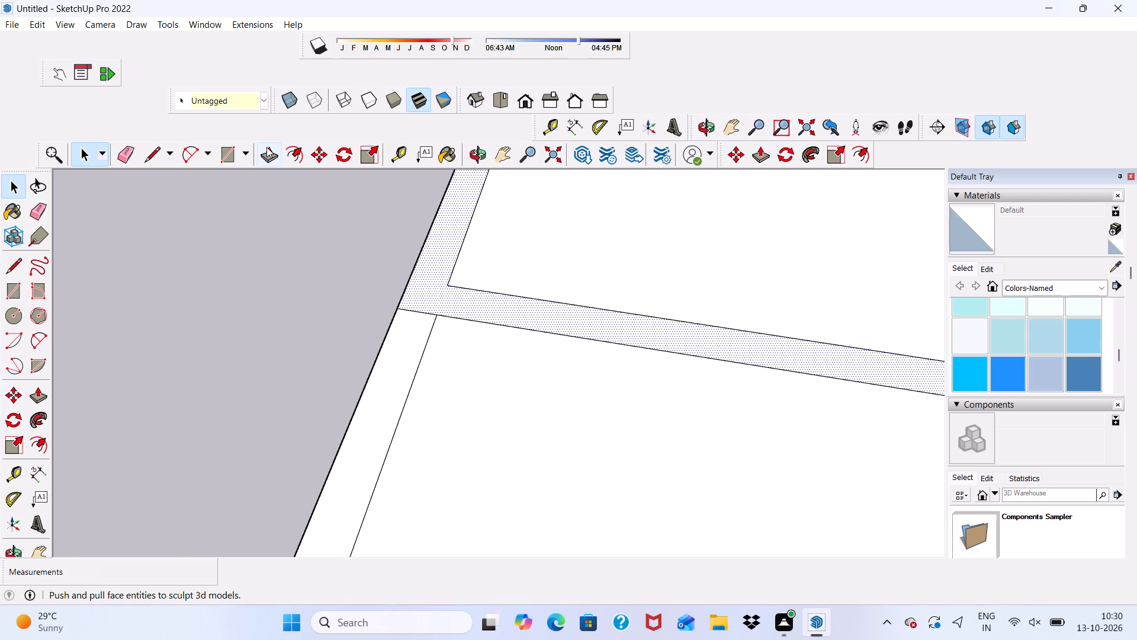
pyautogui.click(266, 147)
pyautogui.click(494, 304)
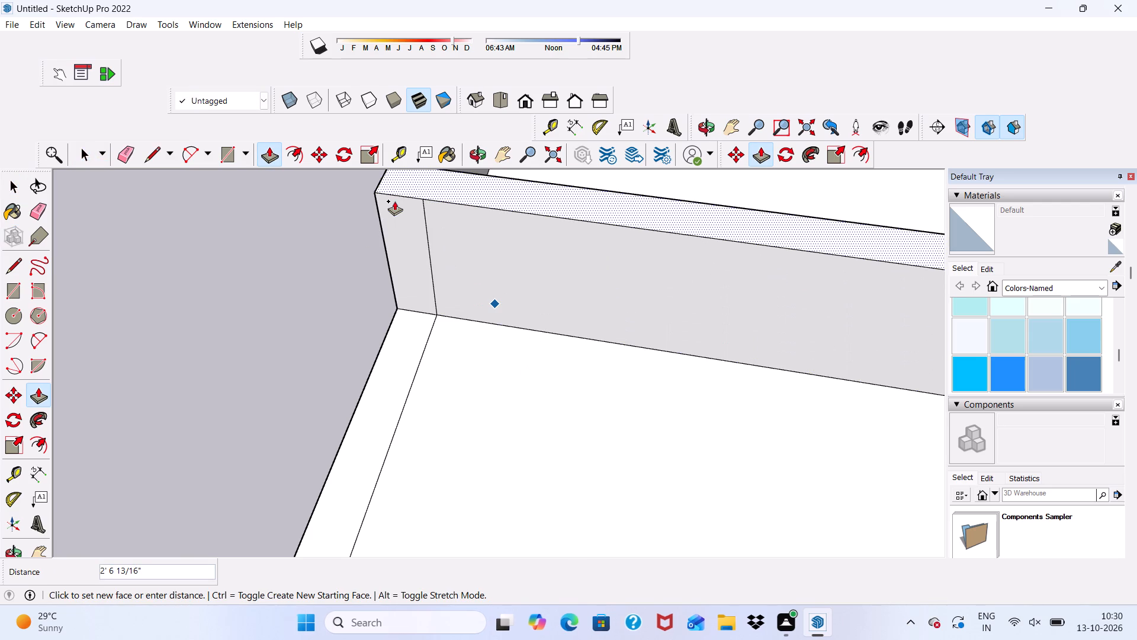
pyautogui.write("10'")
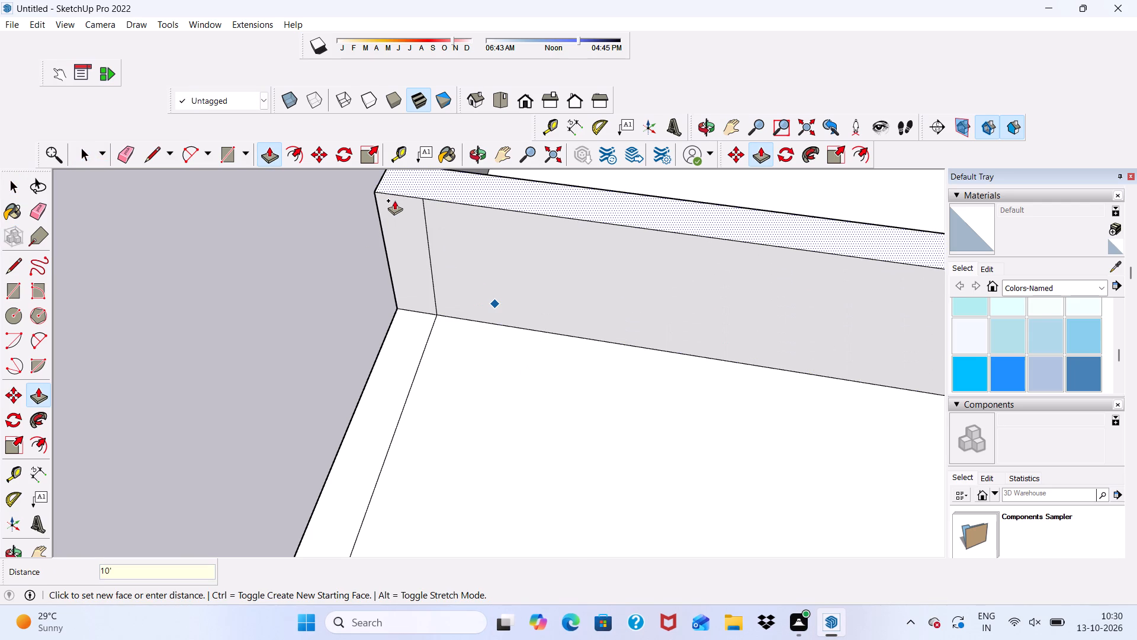
pyautogui.press('Return')
pyautogui.press('space')
# Erase the vertical seam near the outer corner on the front face of the raised wall nearest the green axis.
pyautogui.scroll(-5, 433, 335)
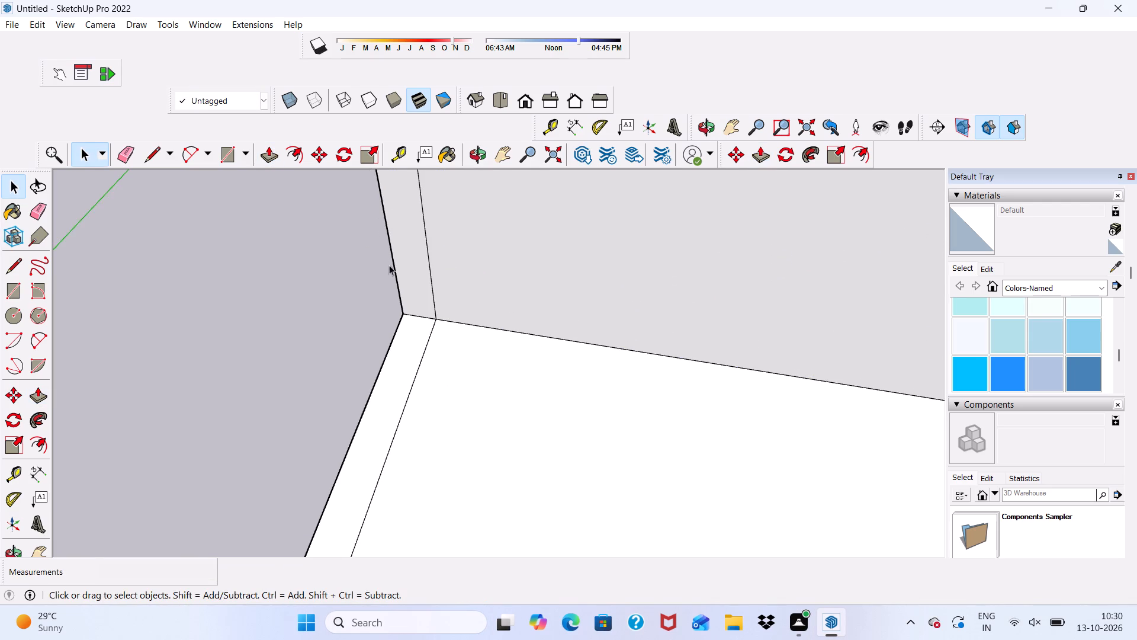
pyautogui.scroll(-15, 376, 313)
pyautogui.moveTo(515, 378); pyautogui.dragTo(551, 228, button='middle')
pyautogui.scroll(-1, 551, 228)
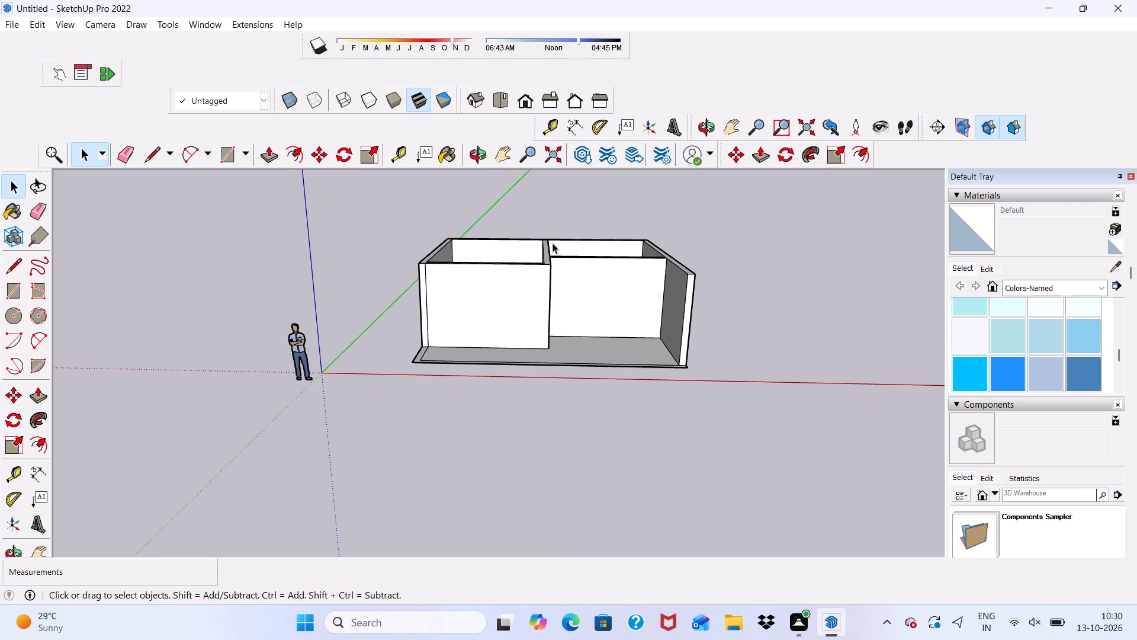
pyautogui.scroll(5, 577, 357)
pyautogui.scroll(1, 519, 293)
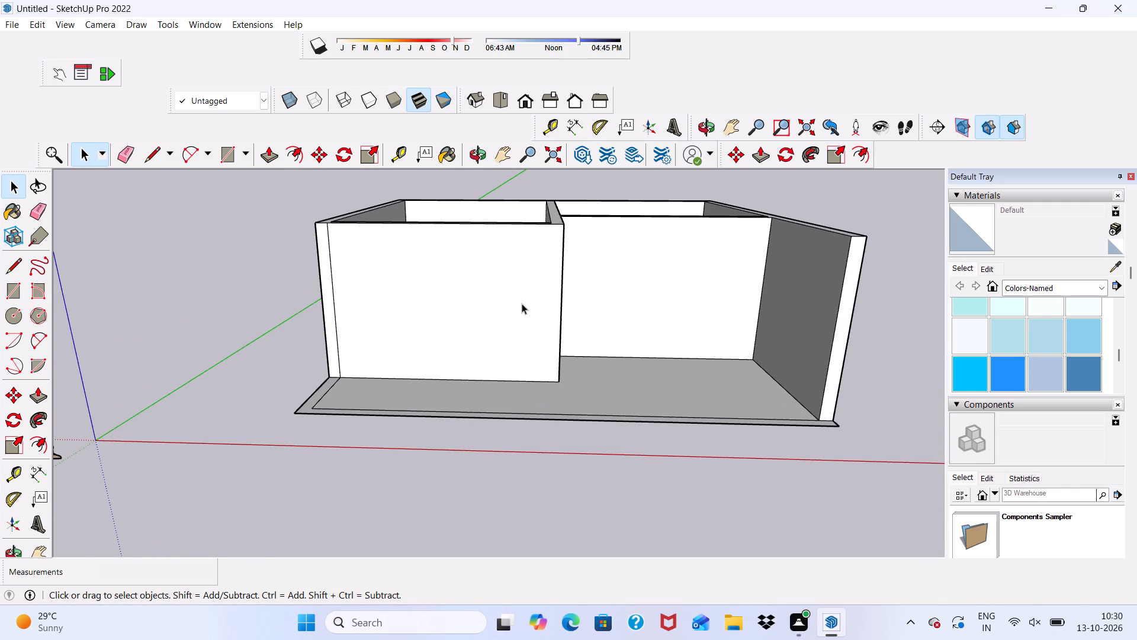
pyautogui.scroll(3, 288, 295)
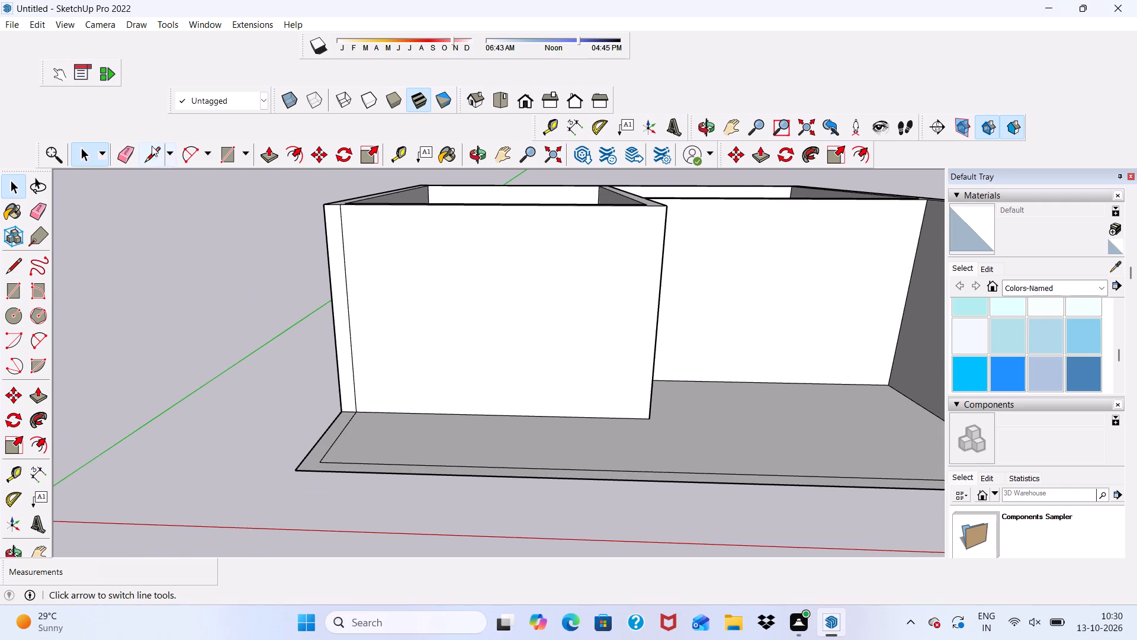
pyautogui.moveTo(125, 152); pyautogui.dragTo(140, 207)
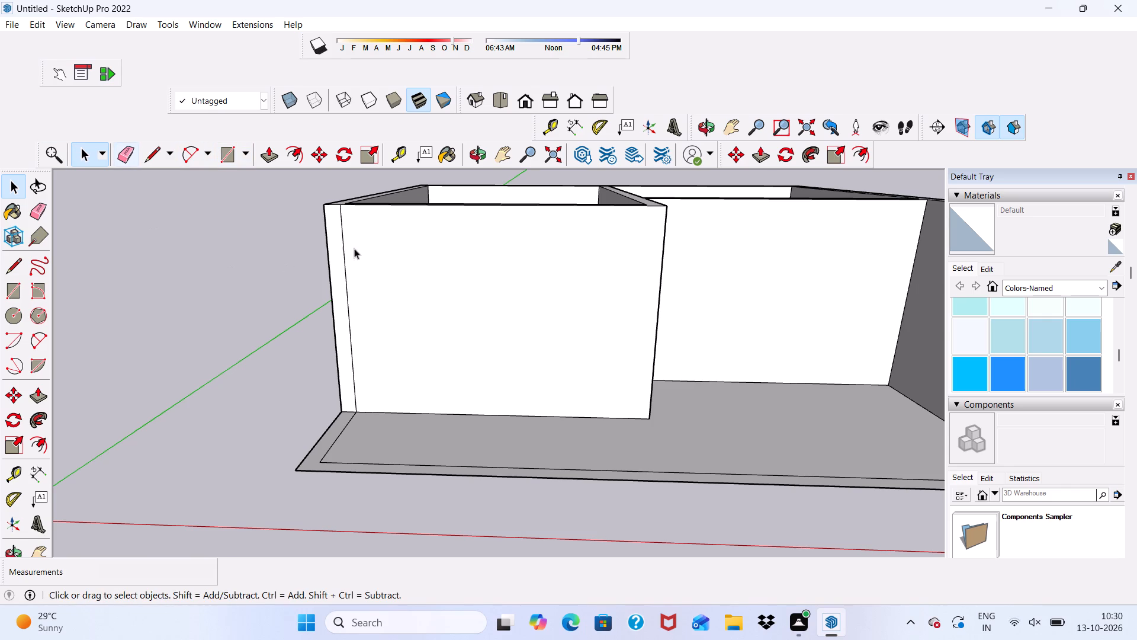
pyautogui.click(131, 146)
pyautogui.moveTo(342, 242); pyautogui.dragTo(345, 251)
# Examine the raised walls, partitions and rooms from several angles and from above.
pyautogui.scroll(-5, 362, 267)
pyautogui.scroll(6, 564, 334)
pyautogui.moveTo(550, 301); pyautogui.dragTo(339, 360, button='middle')
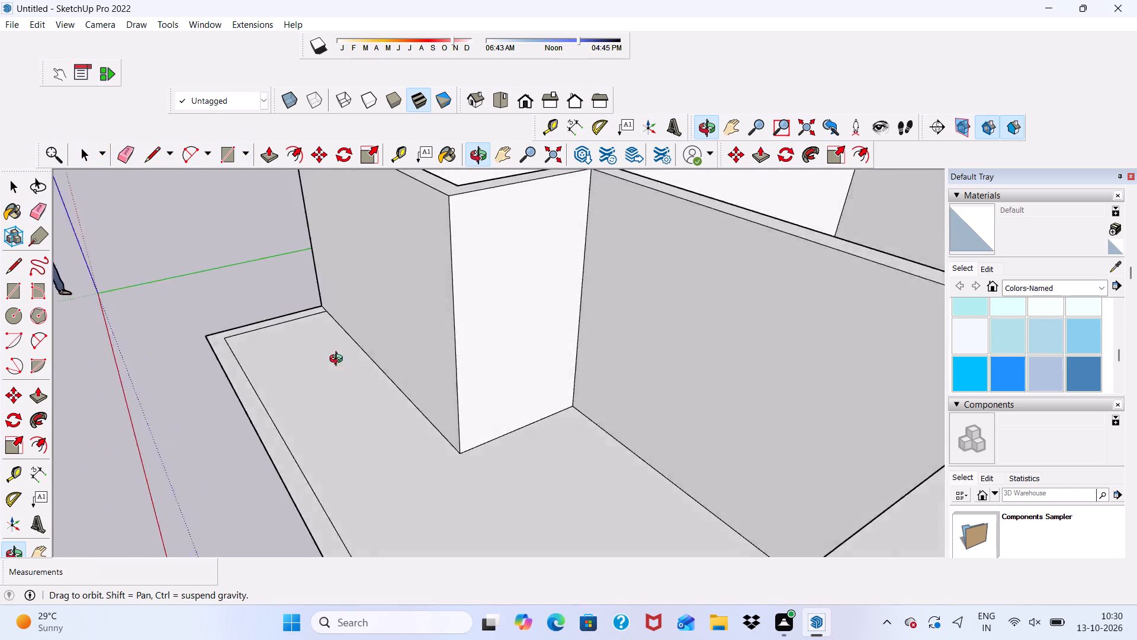
pyautogui.moveTo(339, 360); pyautogui.dragTo(563, 347, button='middle')
pyautogui.scroll(-10, 601, 320)
pyautogui.moveTo(689, 342); pyautogui.dragTo(664, 502, button='middle')
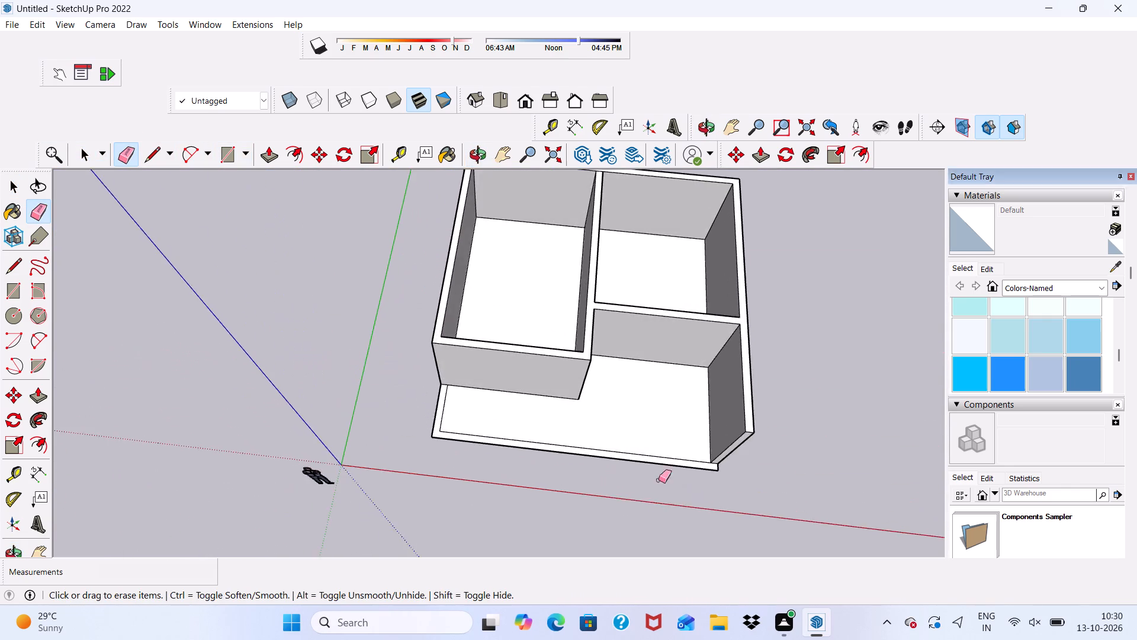
pyautogui.scroll(5, 592, 299)
pyautogui.scroll(-5, 583, 281)
pyautogui.moveTo(587, 354); pyautogui.dragTo(577, 167, button='middle')
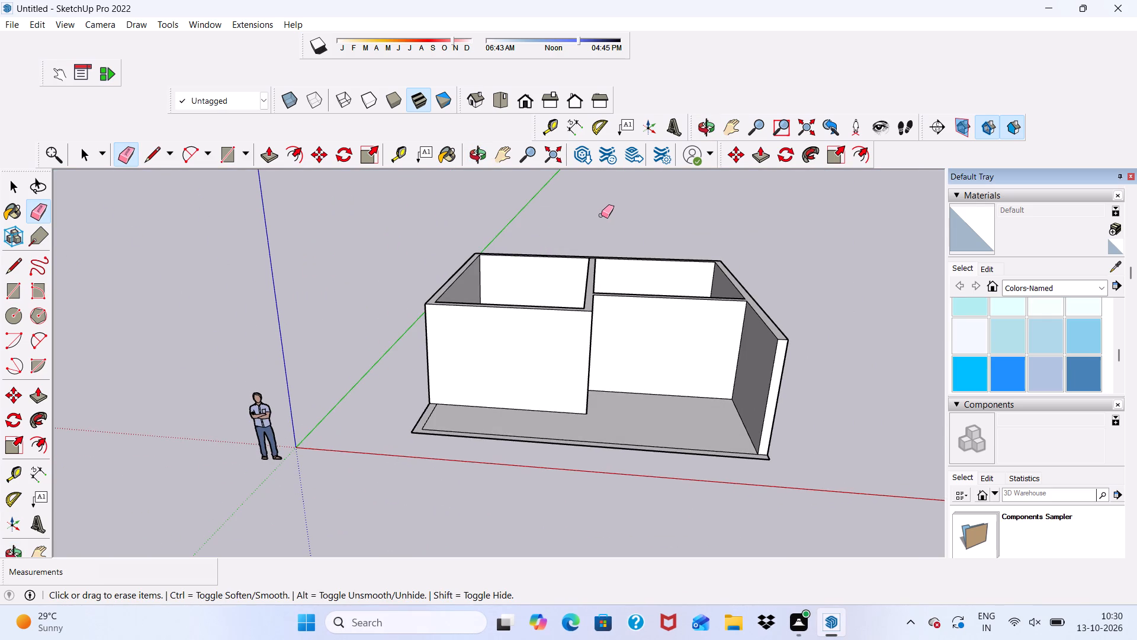
pyautogui.press('space')
pyautogui.scroll(2, 603, 237)
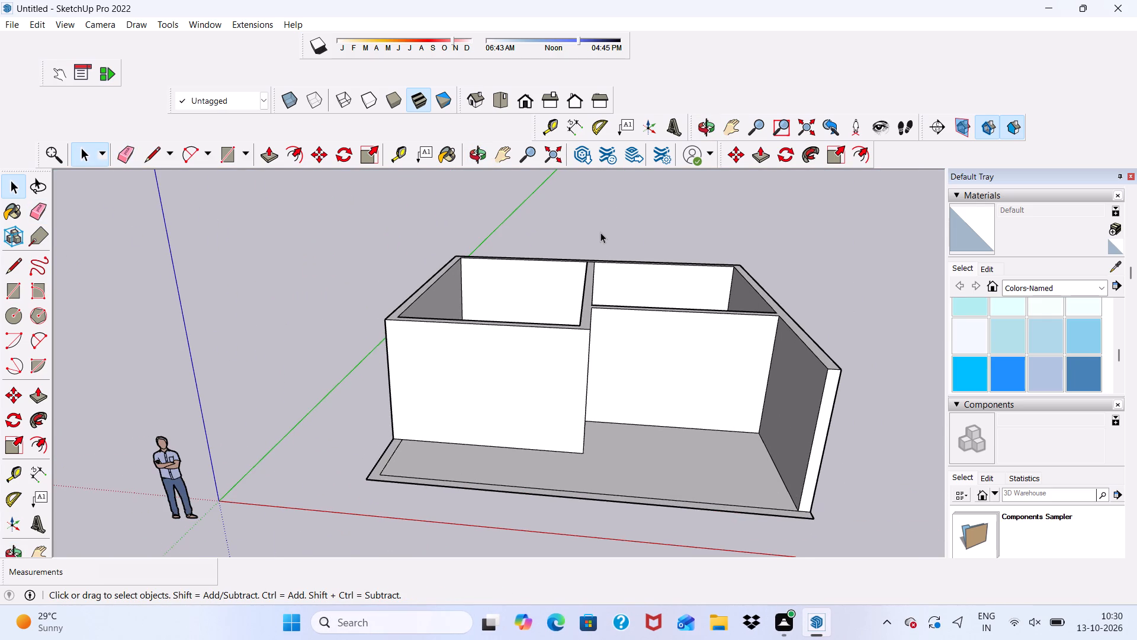
pyautogui.scroll(1, 600, 232)
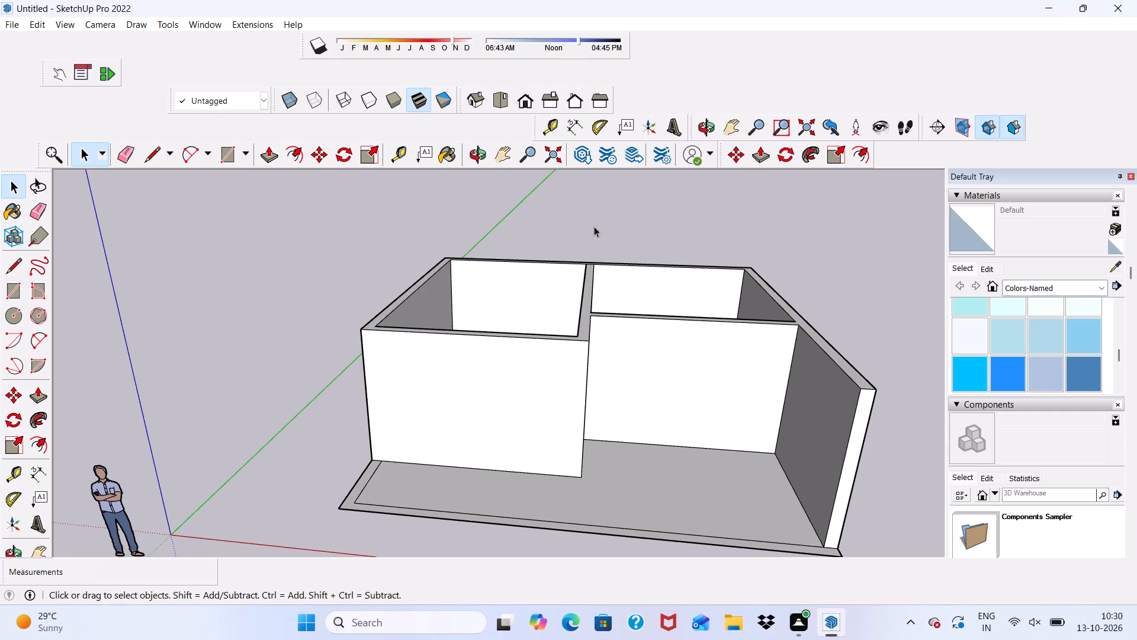
pyautogui.scroll(-4, 532, 302)
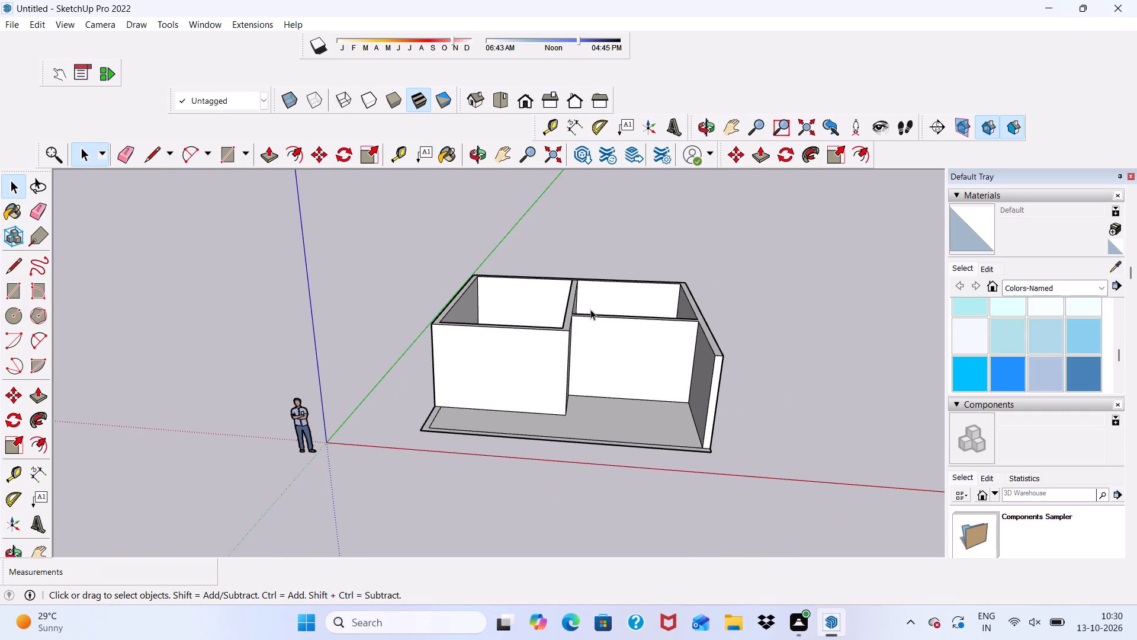
pyautogui.moveTo(595, 315); pyautogui.dragTo(647, 389, button='middle')
pyautogui.scroll(8, 659, 309)
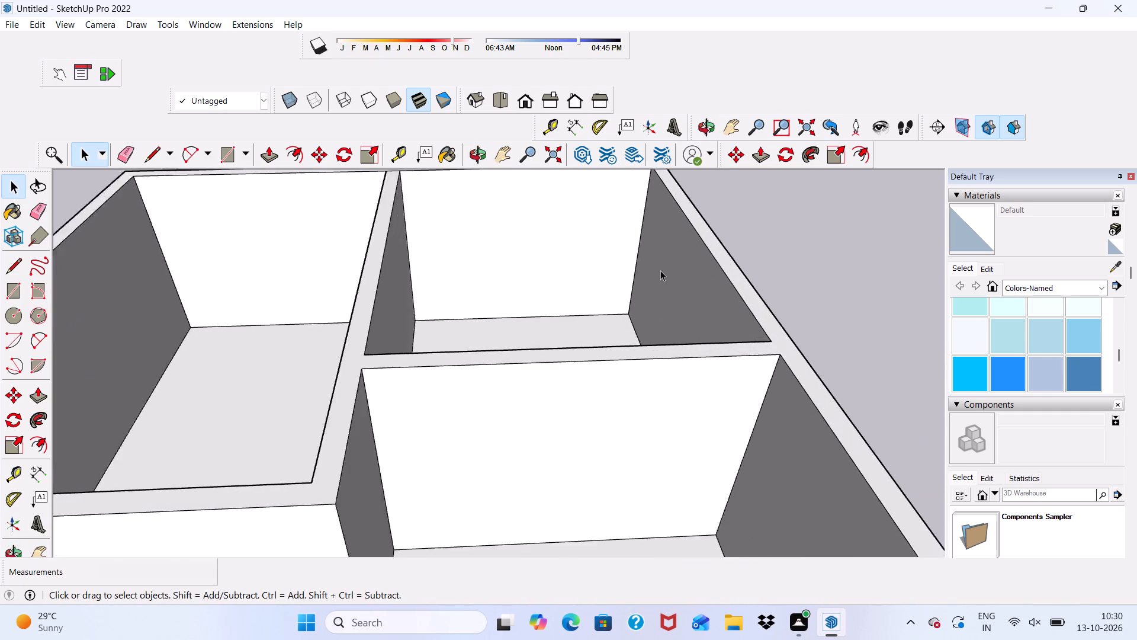
pyautogui.scroll(5, 660, 270)
pyautogui.scroll(-7, 664, 273)
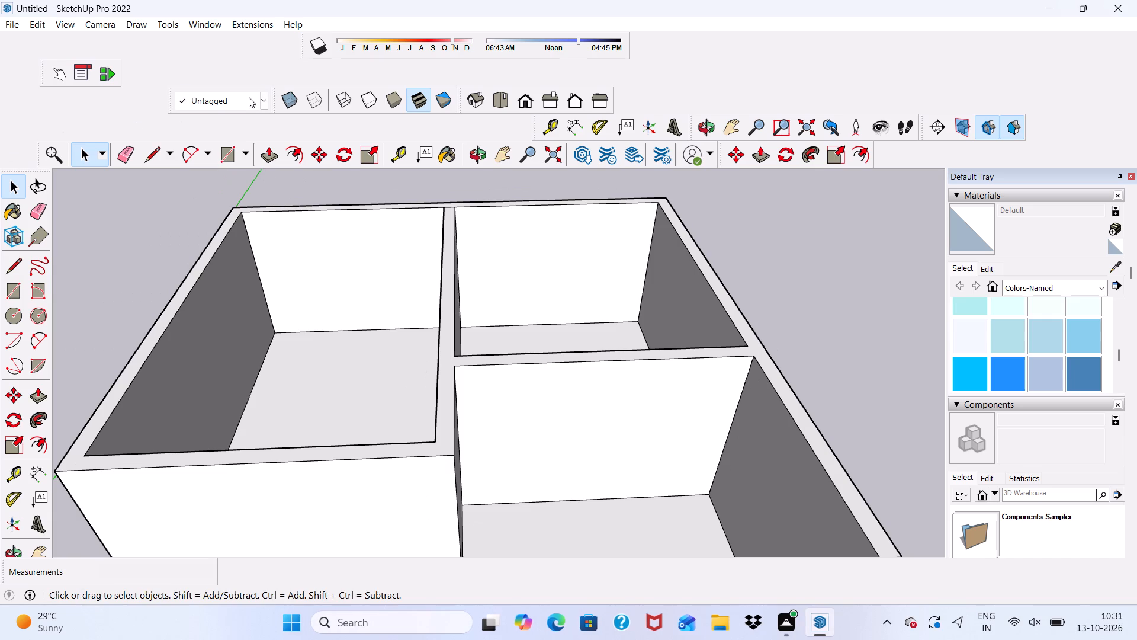
pyautogui.scroll(-4, 277, 201)
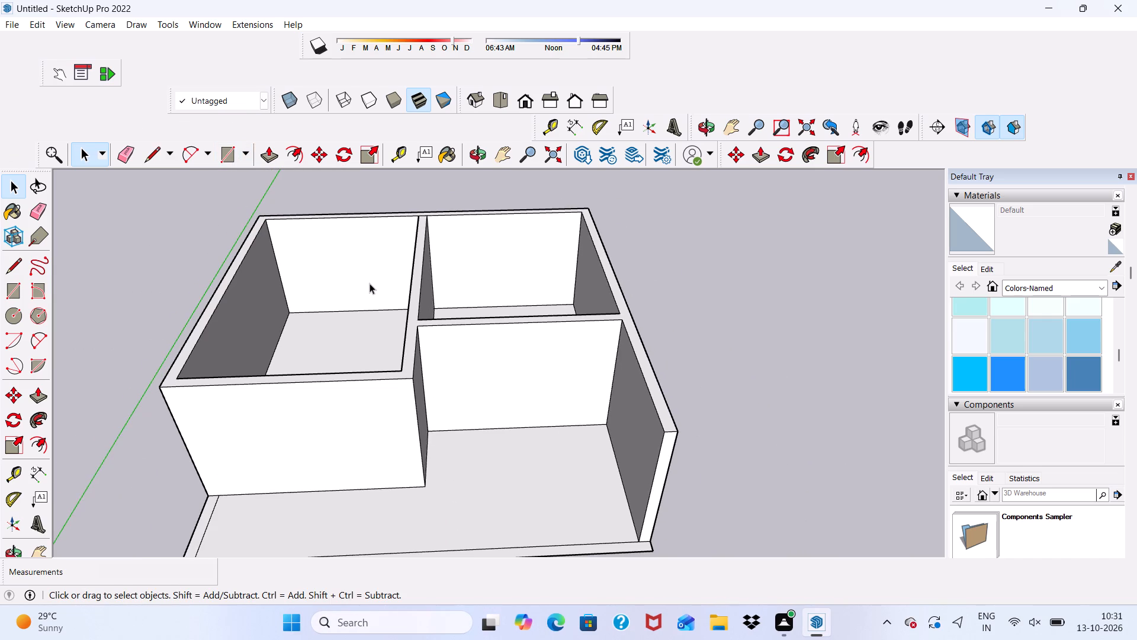
pyautogui.scroll(1, 370, 283)
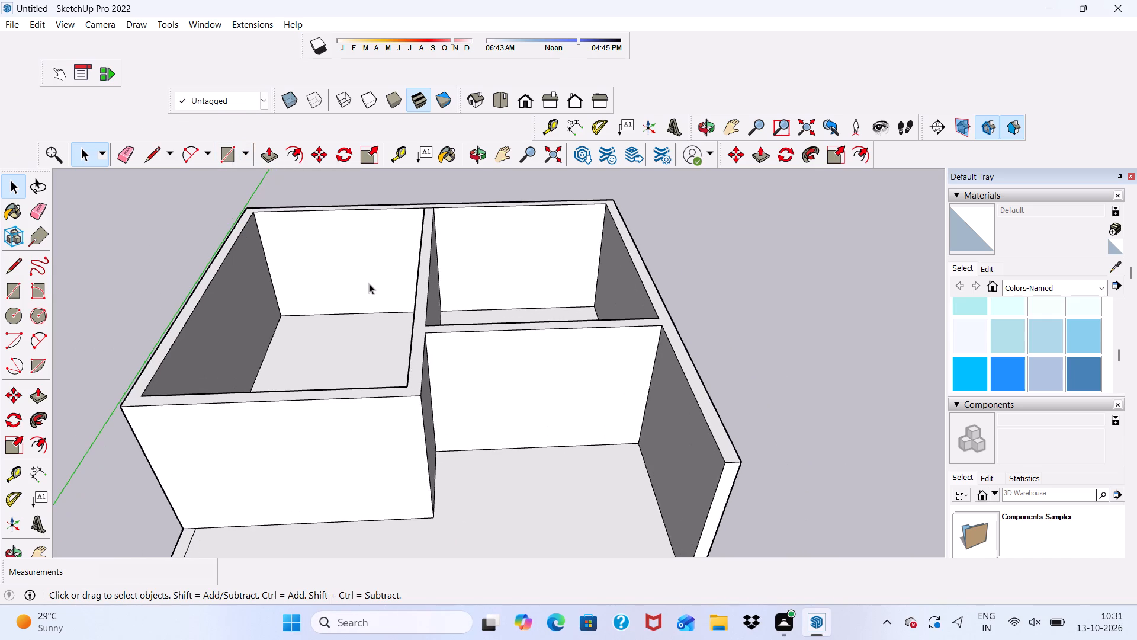
# Draw a 4' by 7' door rectangle from the floor edge on the recessed front wall's face.
pyautogui.scroll(-3, 374, 281)
pyautogui.moveTo(486, 347); pyautogui.dragTo(496, 233, button='middle')
pyautogui.scroll(-1, 494, 231)
pyautogui.scroll(1, 411, 120)
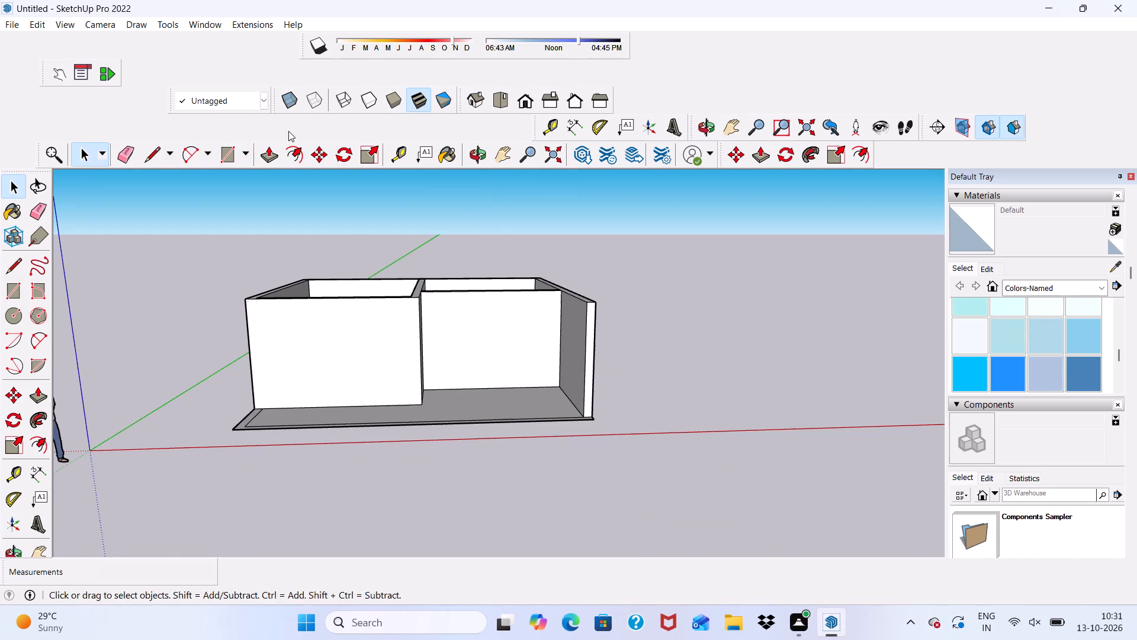
pyautogui.click(230, 153)
pyautogui.scroll(10, 485, 373)
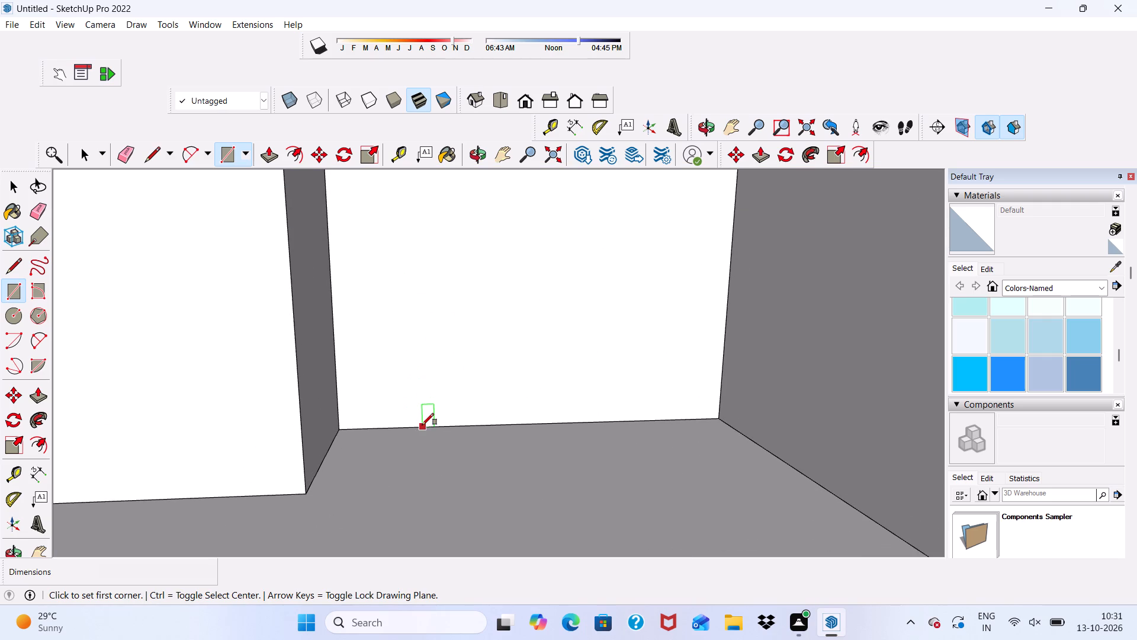
pyautogui.click(422, 425)
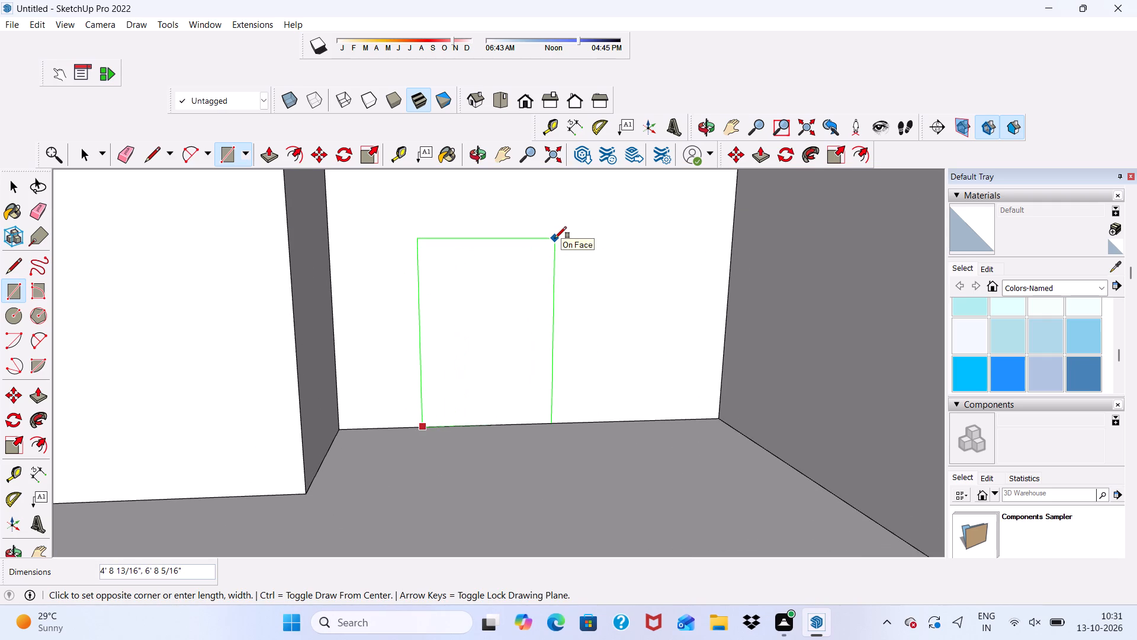
pyautogui.write("4',7")
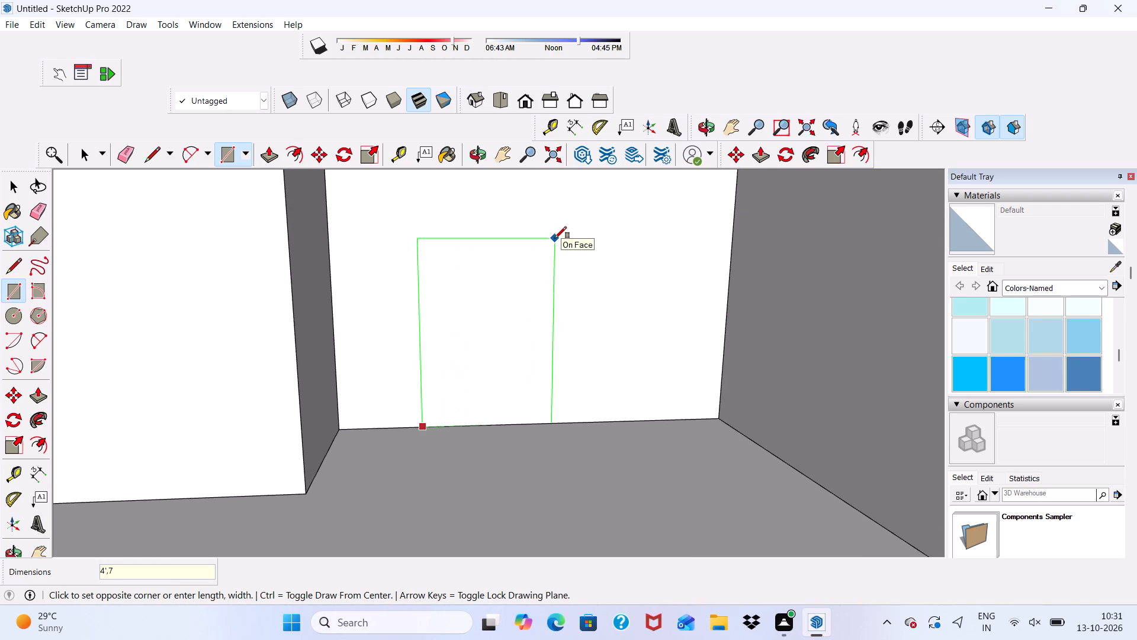
pyautogui.press("'")
pyautogui.press('Return')
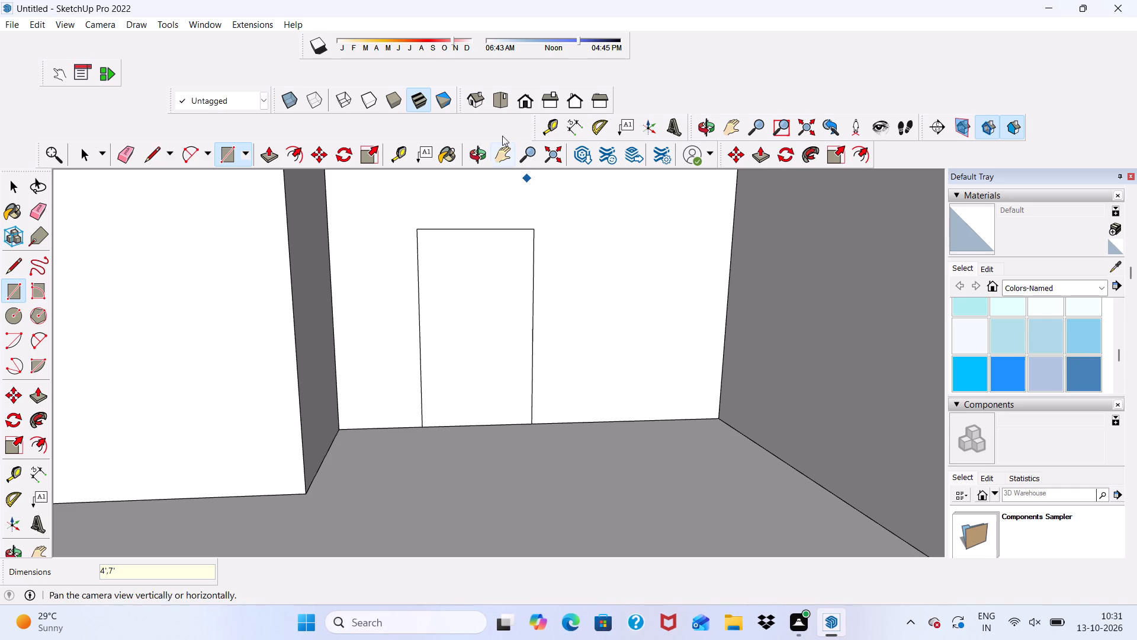
pyautogui.press('space')
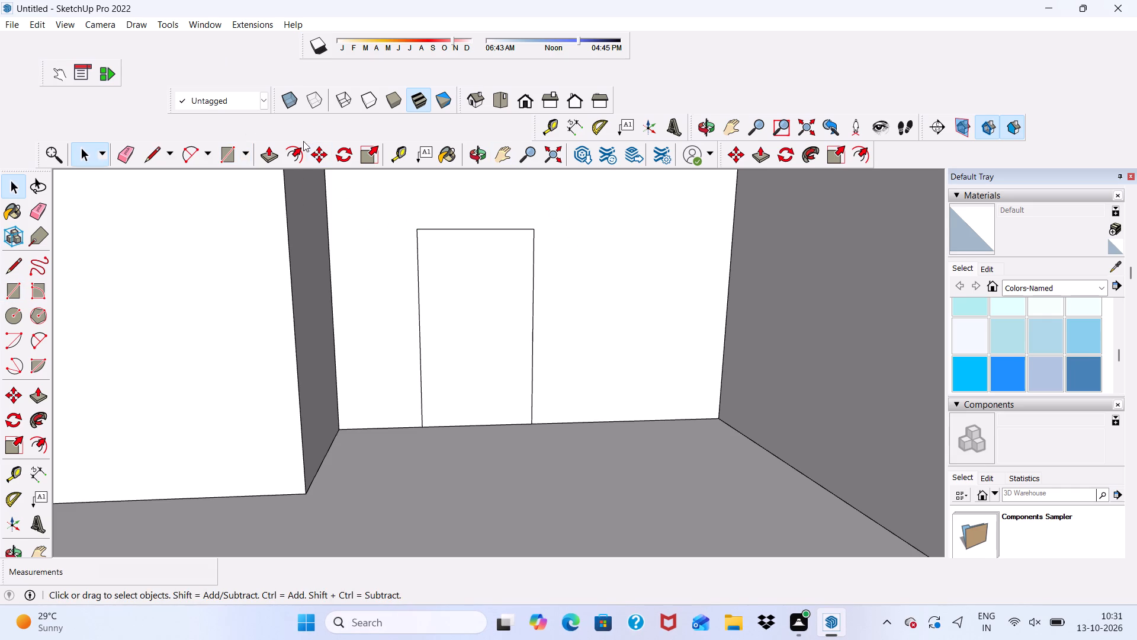
# Offset the door rectangle's outline outward by 6" to form a surrounding frame.
pyautogui.click(294, 152)
pyautogui.click(435, 325)
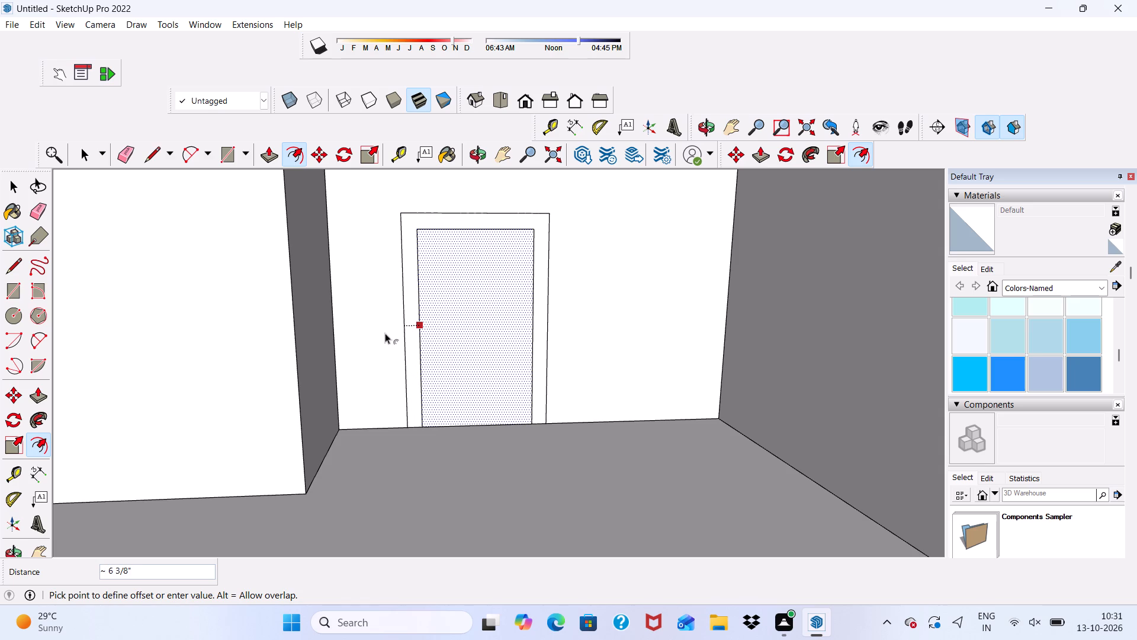
pyautogui.press('6')
pyautogui.hotkey('shift', '"')
pyautogui.press('Return')
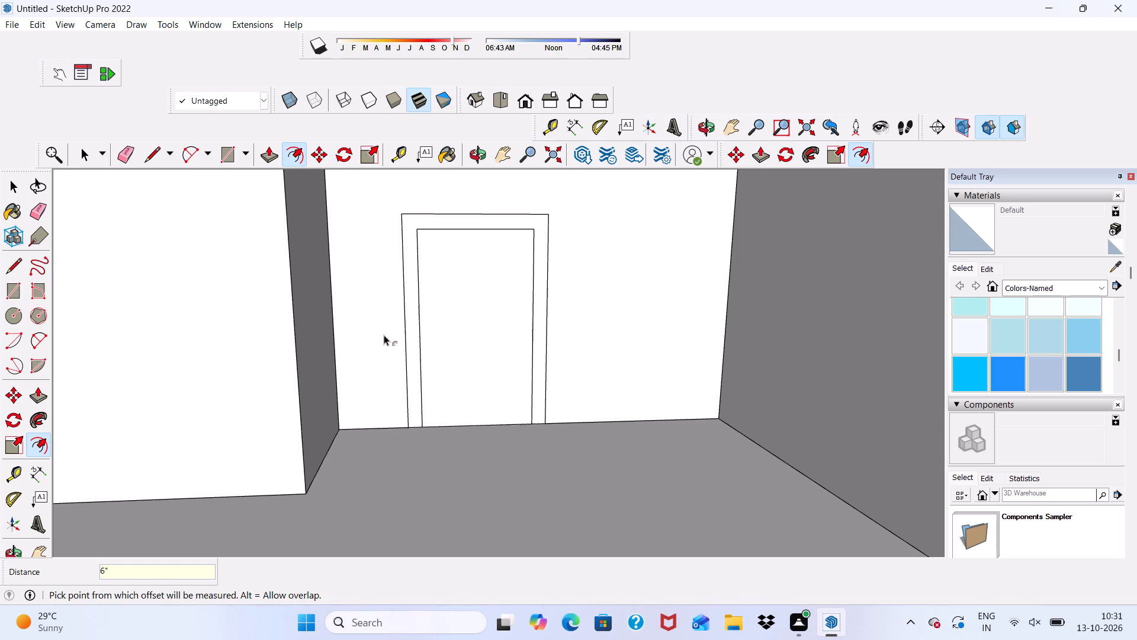
pyautogui.press('space')
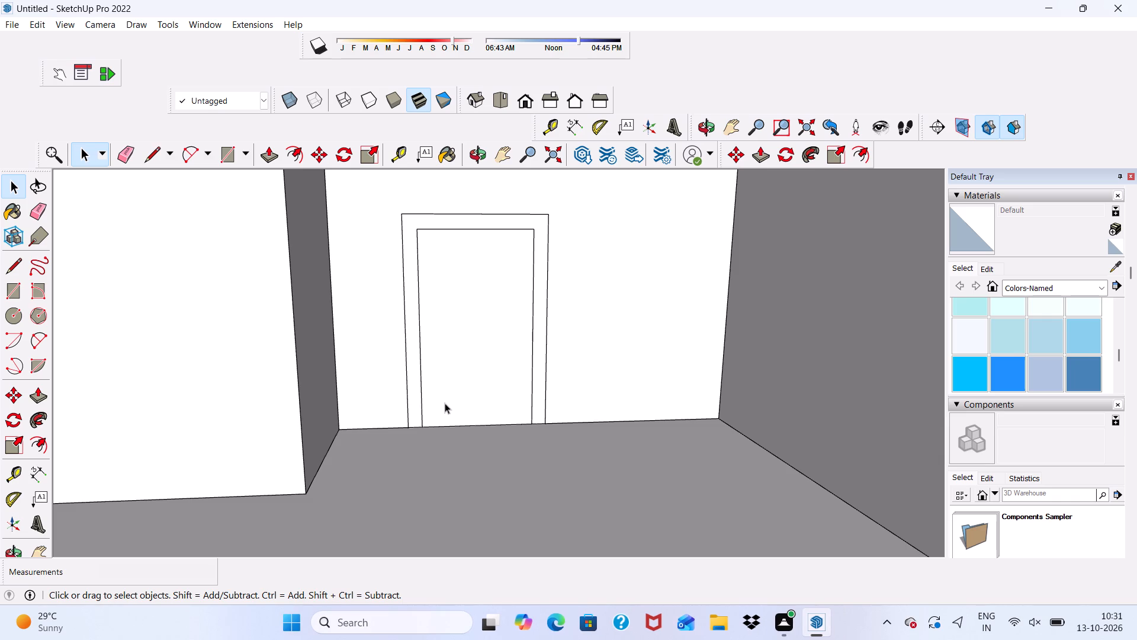
# Extrude the door frame's face 3" outward from the recessed front wall.
pyautogui.press('space')
pyautogui.scroll(9, 450, 309)
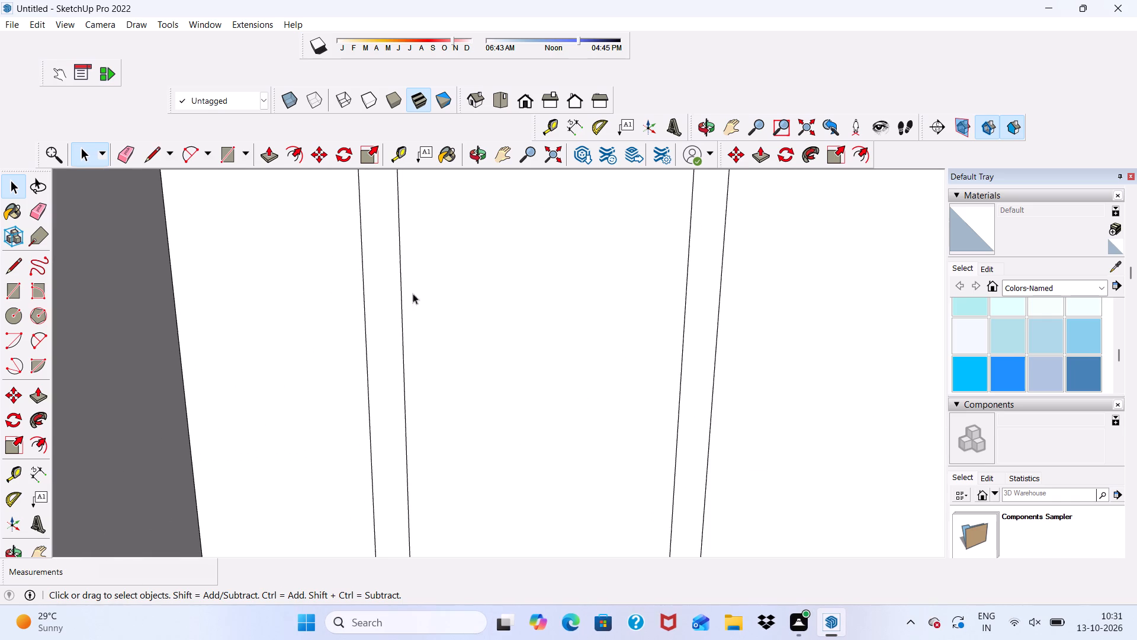
pyautogui.click(387, 292)
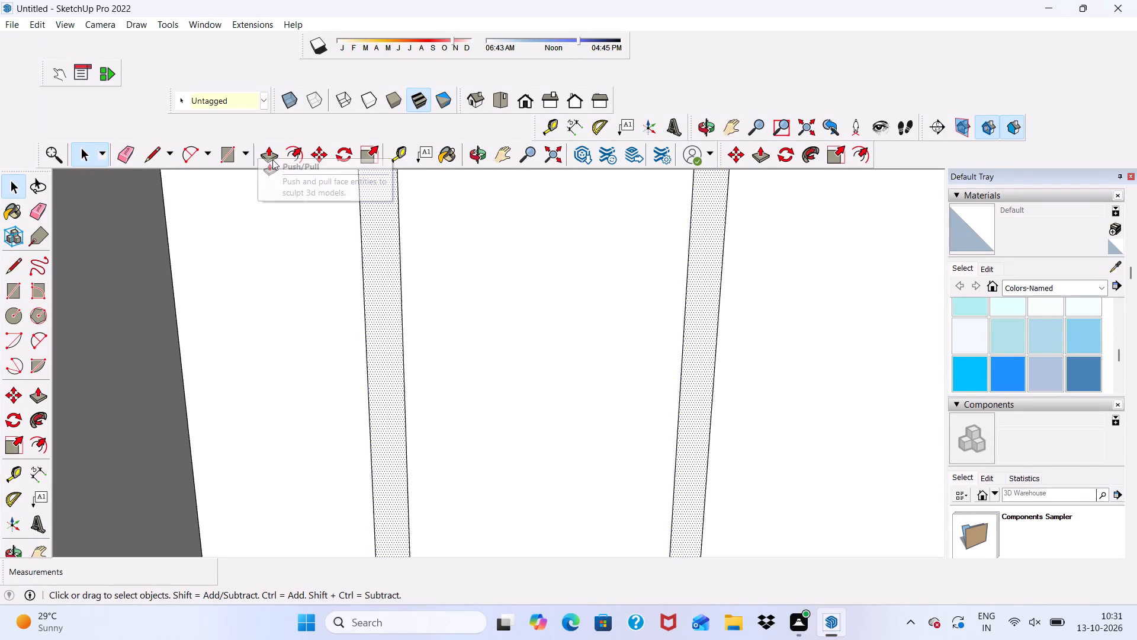
pyautogui.click(268, 151)
pyautogui.click(383, 314)
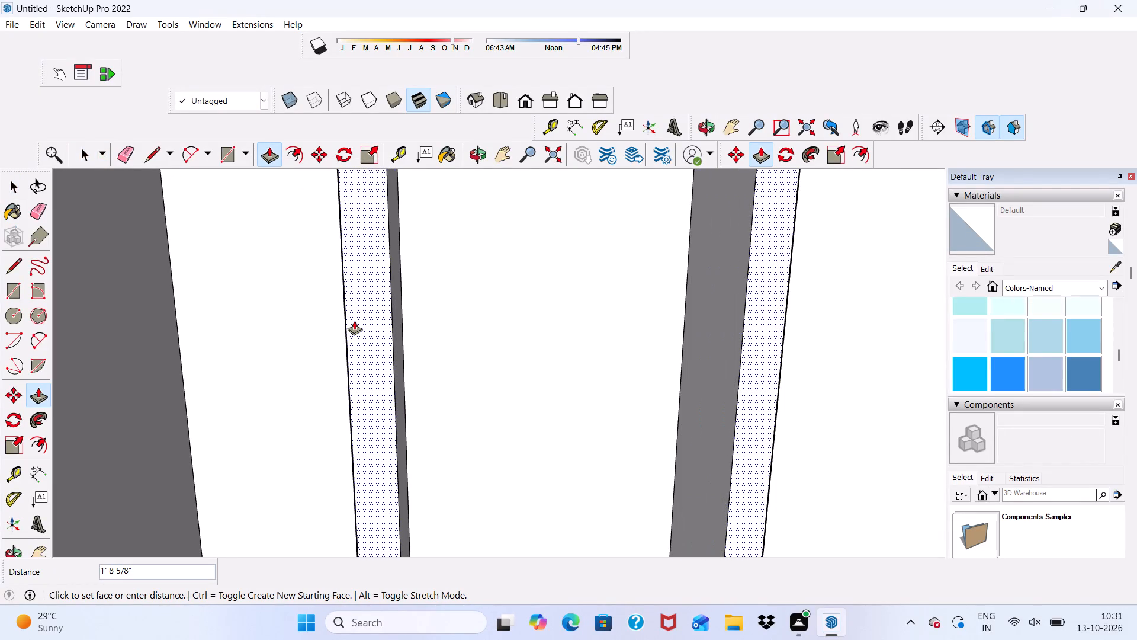
pyautogui.moveTo(354, 321); pyautogui.dragTo(355, 341)
pyautogui.press('3')
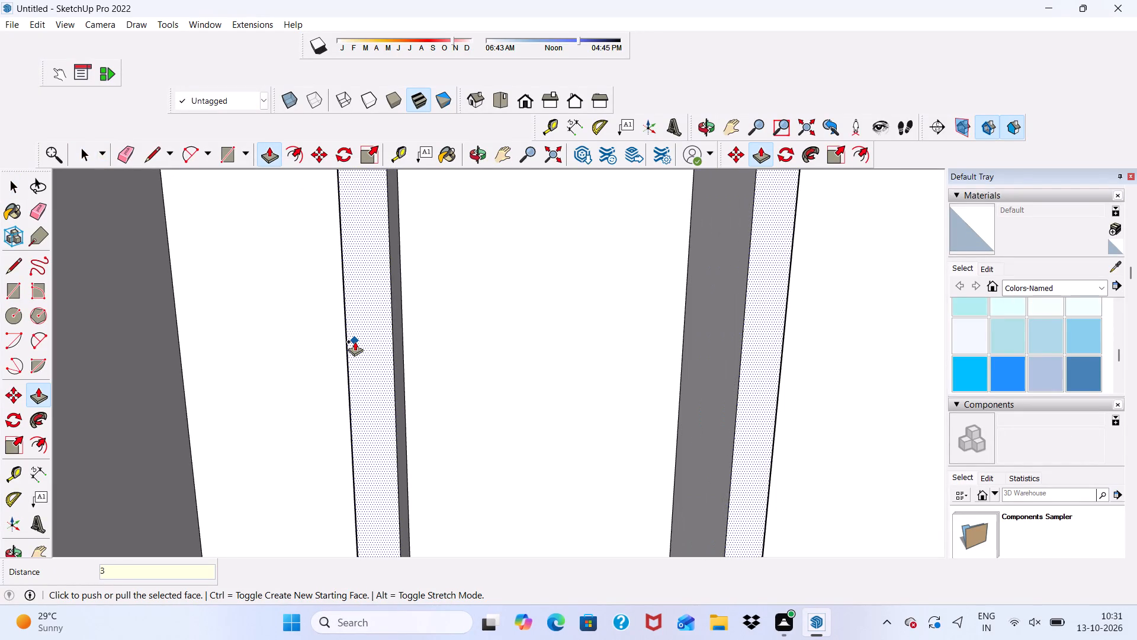
pyautogui.hotkey('shift', '"')
pyautogui.press('Return')
pyautogui.press('space')
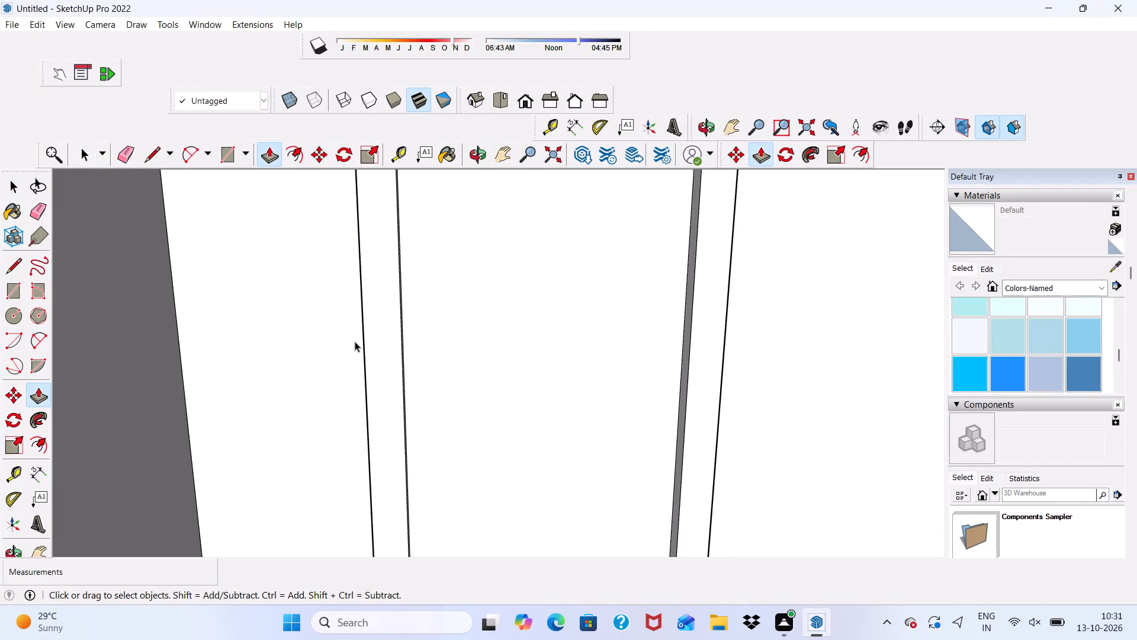
# Erase the long edge and the two short end edges beneath the door on the underside of the recessed front wall.
pyautogui.scroll(-8, 349, 330)
pyautogui.scroll(-5, 397, 412)
pyautogui.moveTo(416, 465); pyautogui.dragTo(388, 290, button='middle')
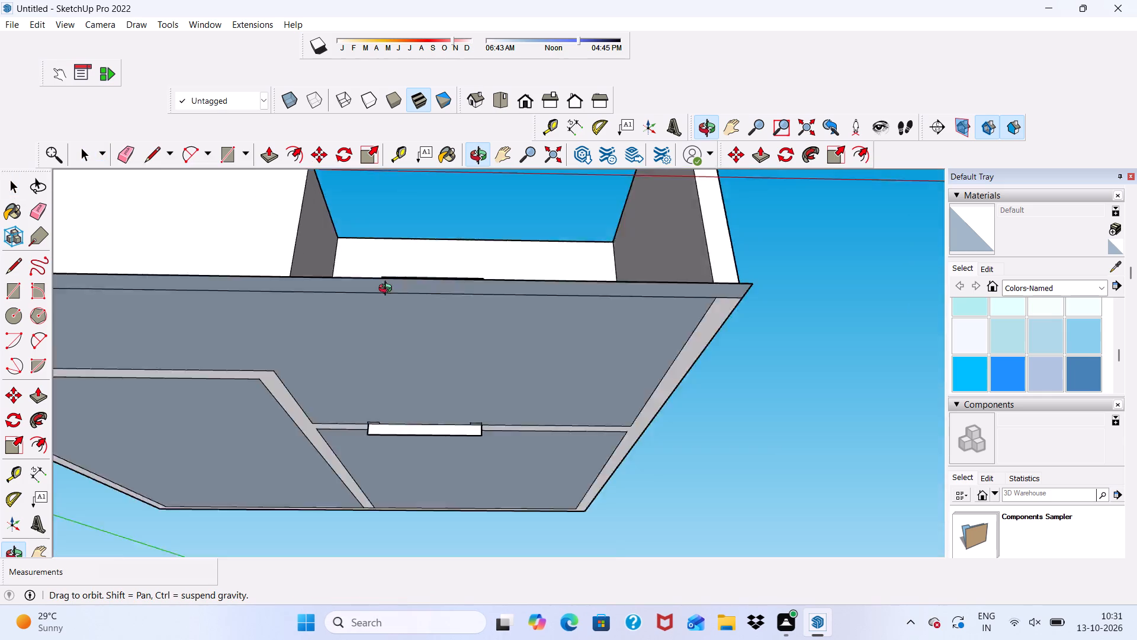
pyautogui.moveTo(388, 290); pyautogui.dragTo(421, 249, button='middle')
pyautogui.scroll(6, 452, 407)
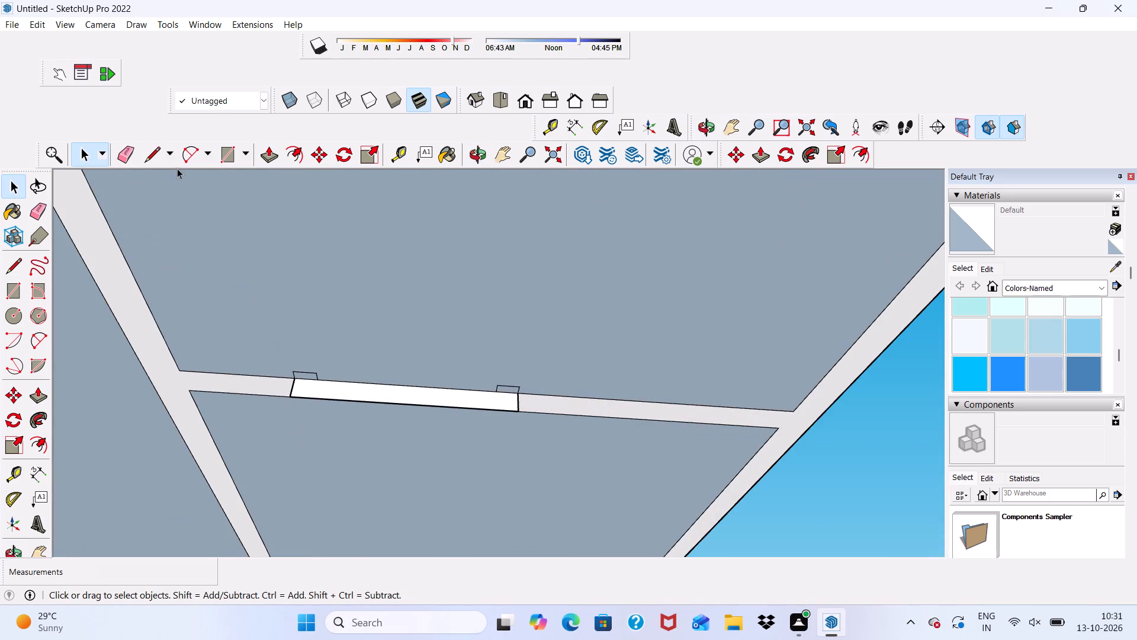
pyautogui.moveTo(129, 152); pyautogui.dragTo(133, 164)
pyautogui.doubleClick(378, 402)
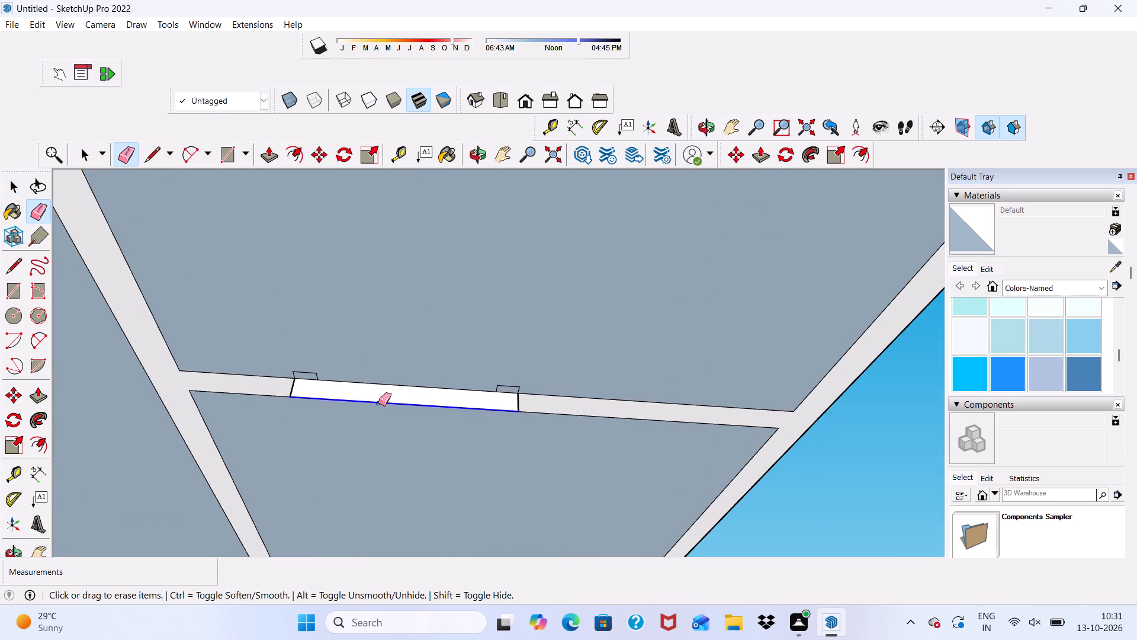
pyautogui.scroll(-5, 384, 385)
pyautogui.moveTo(403, 390); pyautogui.dragTo(341, 321, button='middle')
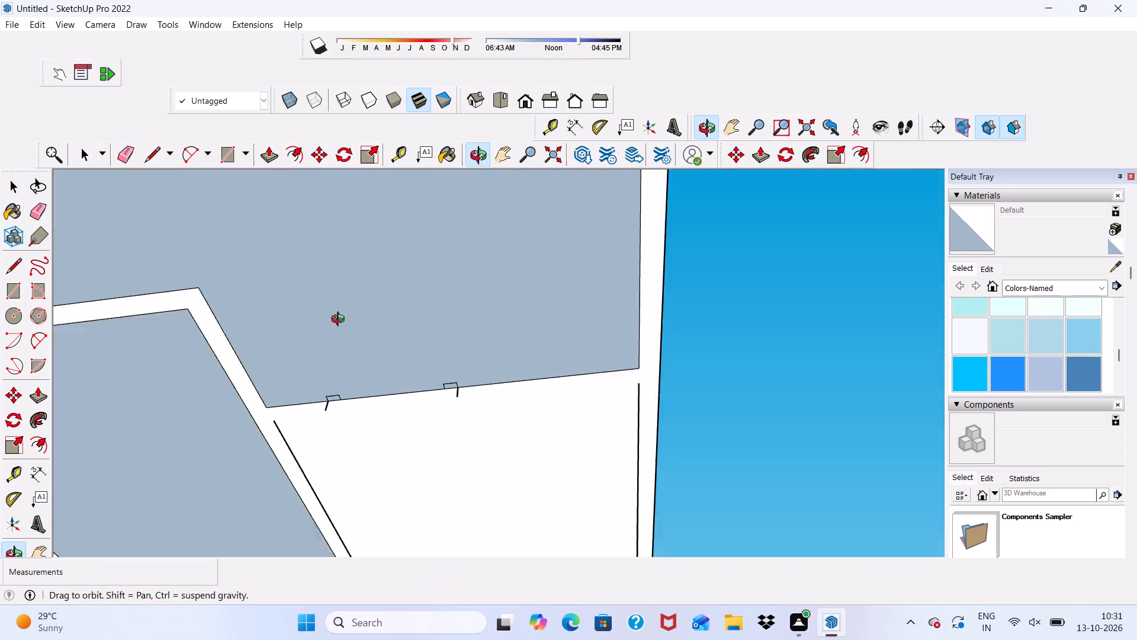
pyautogui.moveTo(341, 321); pyautogui.dragTo(422, 501, button='middle')
pyautogui.scroll(-5, 387, 402)
pyautogui.moveTo(441, 417); pyautogui.dragTo(230, 526, button='middle')
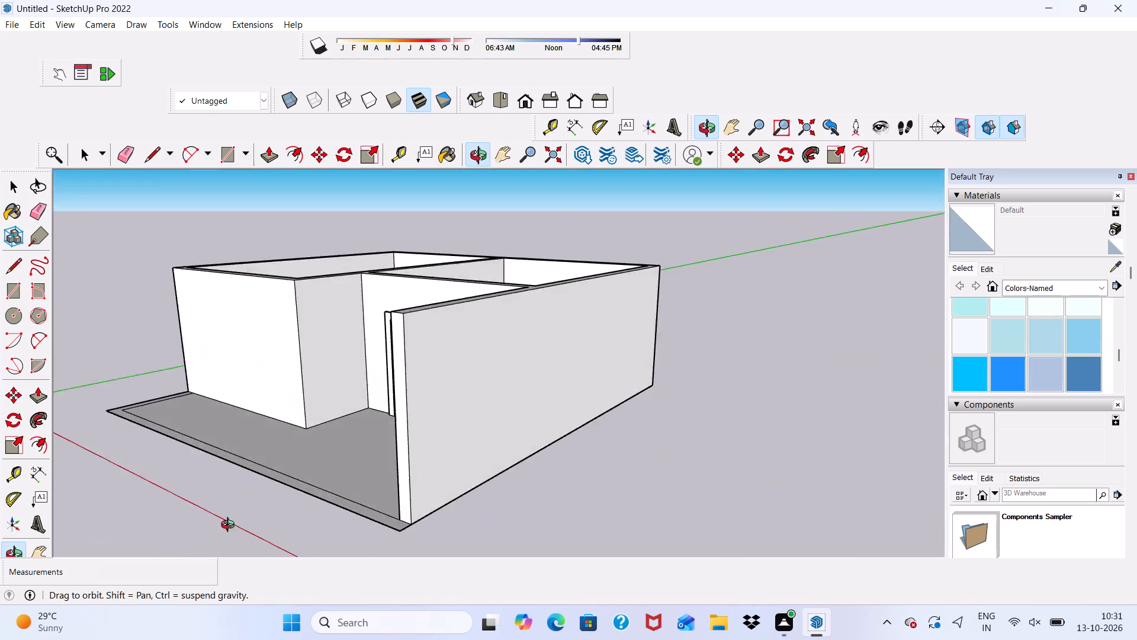
pyautogui.moveTo(230, 526); pyautogui.dragTo(323, 323, button='middle')
pyautogui.scroll(6, 387, 475)
pyautogui.scroll(5, 539, 356)
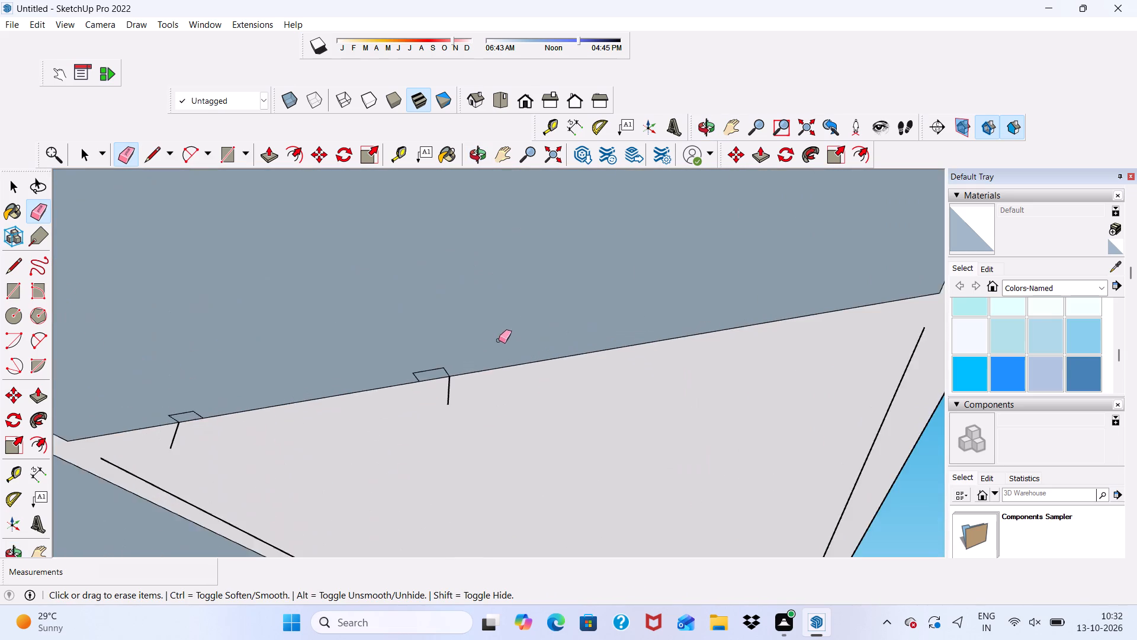
pyautogui.scroll(4, 499, 340)
pyautogui.moveTo(448, 386); pyautogui.dragTo(435, 394)
pyautogui.scroll(3, 132, 459)
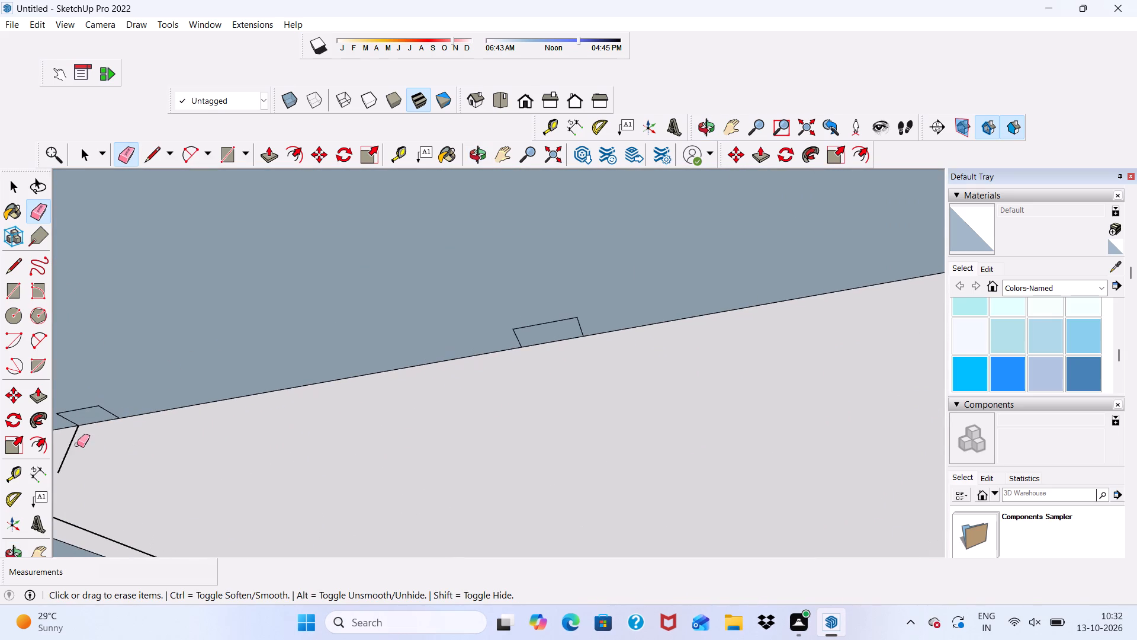
pyautogui.click(72, 440)
pyautogui.scroll(-11, 204, 431)
pyautogui.press('space')
# Draw a vertical strip about 5" wide and 7' tall on the door face, from the frame's head down to the floor.
pyautogui.moveTo(316, 411); pyautogui.dragTo(420, 610, button='middle')
pyautogui.scroll(-4, 383, 453)
pyautogui.moveTo(416, 474); pyautogui.dragTo(419, 445, button='middle')
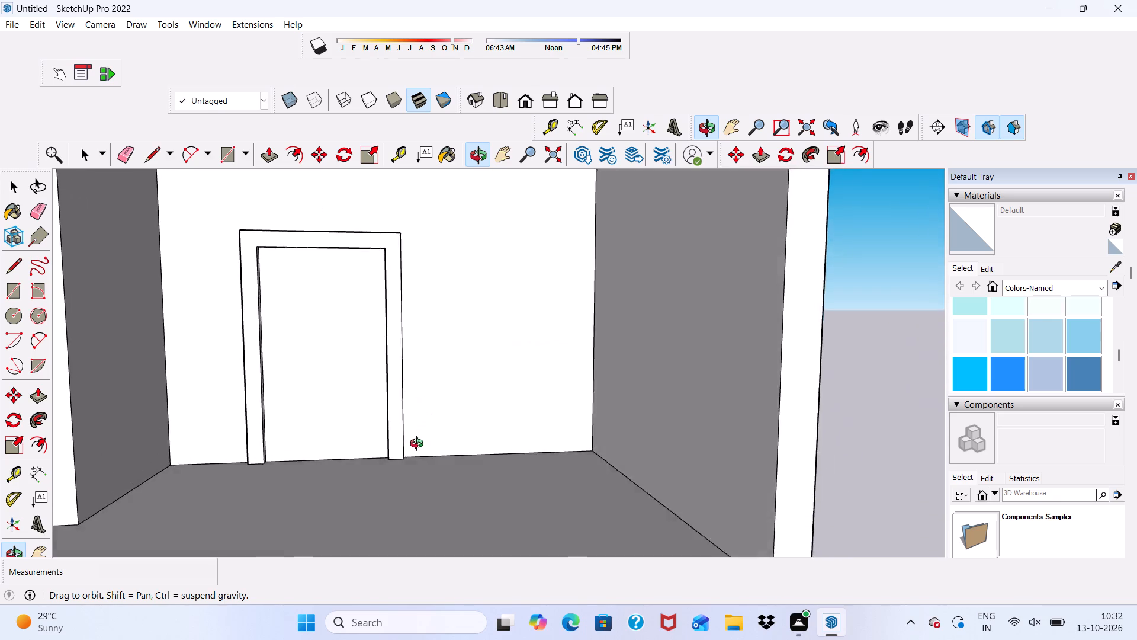
pyautogui.moveTo(419, 445); pyautogui.dragTo(403, 465, button='middle')
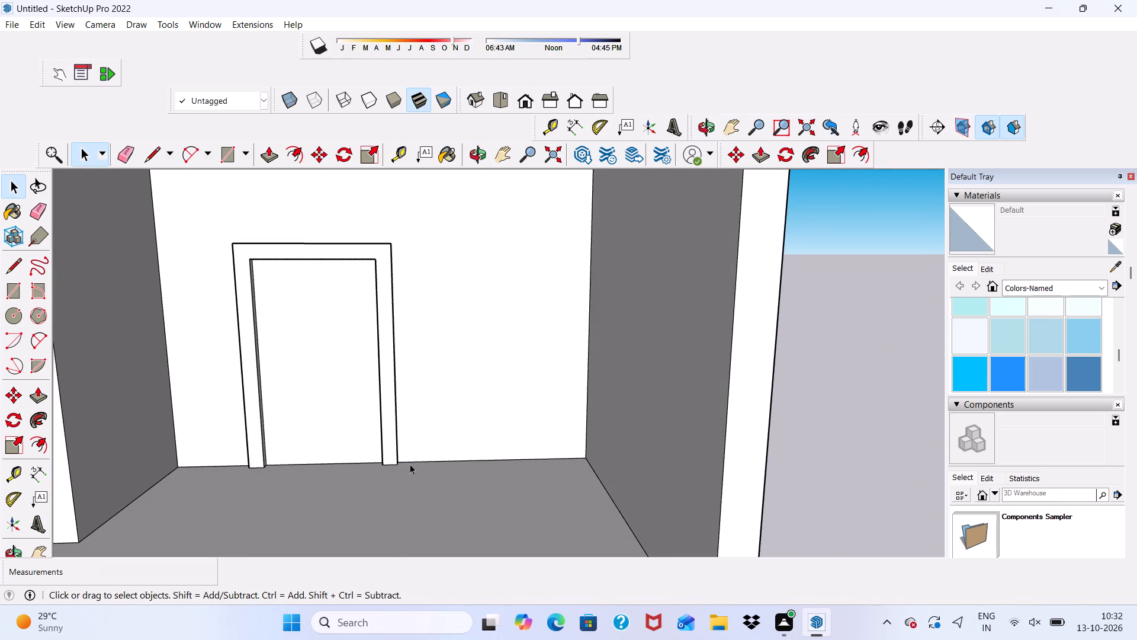
pyautogui.scroll(2, 294, 279)
pyautogui.click(228, 151)
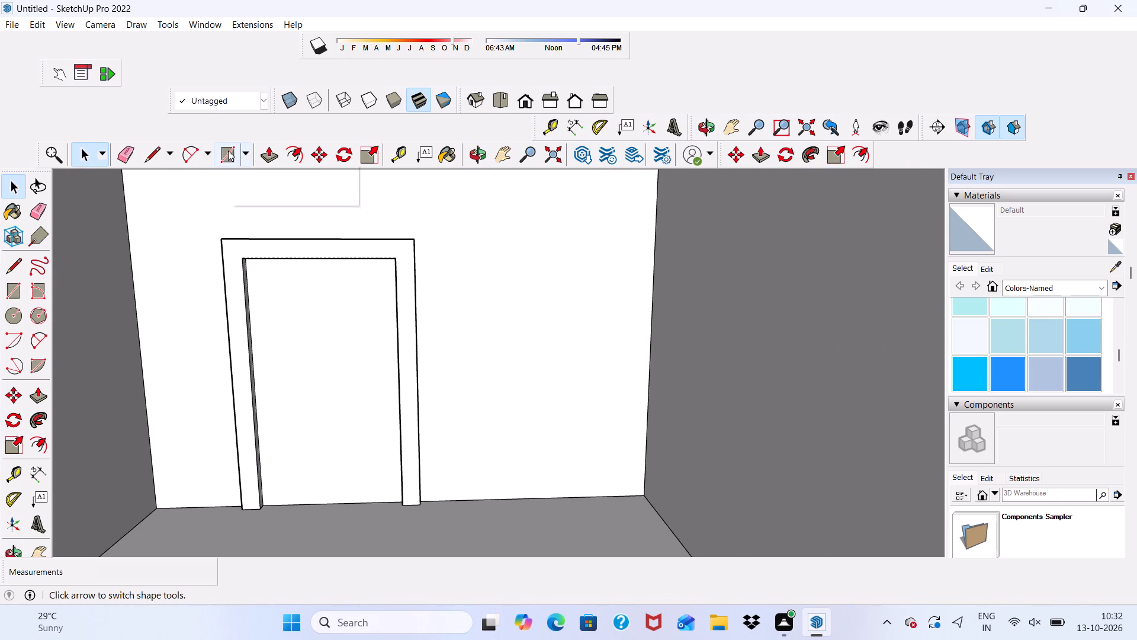
pyautogui.scroll(-1, 342, 412)
pyautogui.moveTo(330, 409); pyautogui.dragTo(310, 285, button='middle')
pyautogui.moveTo(325, 341); pyautogui.dragTo(372, 431, button='middle')
pyautogui.scroll(1, 248, 246)
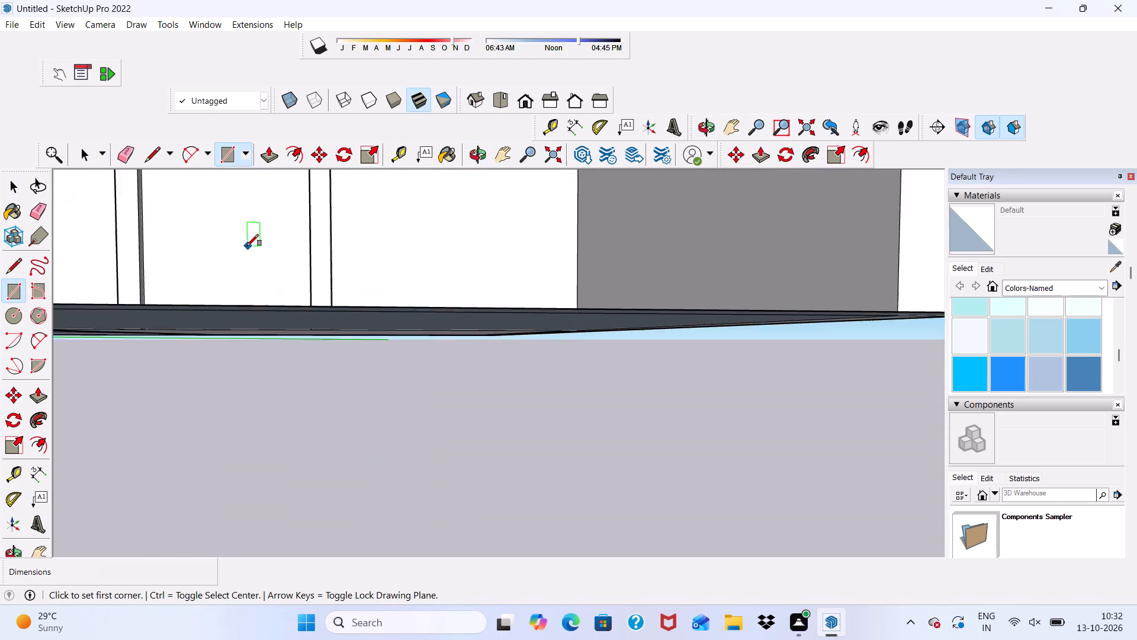
pyautogui.scroll(-13, 265, 295)
pyautogui.scroll(13, 374, 244)
pyautogui.scroll(-1, 264, 240)
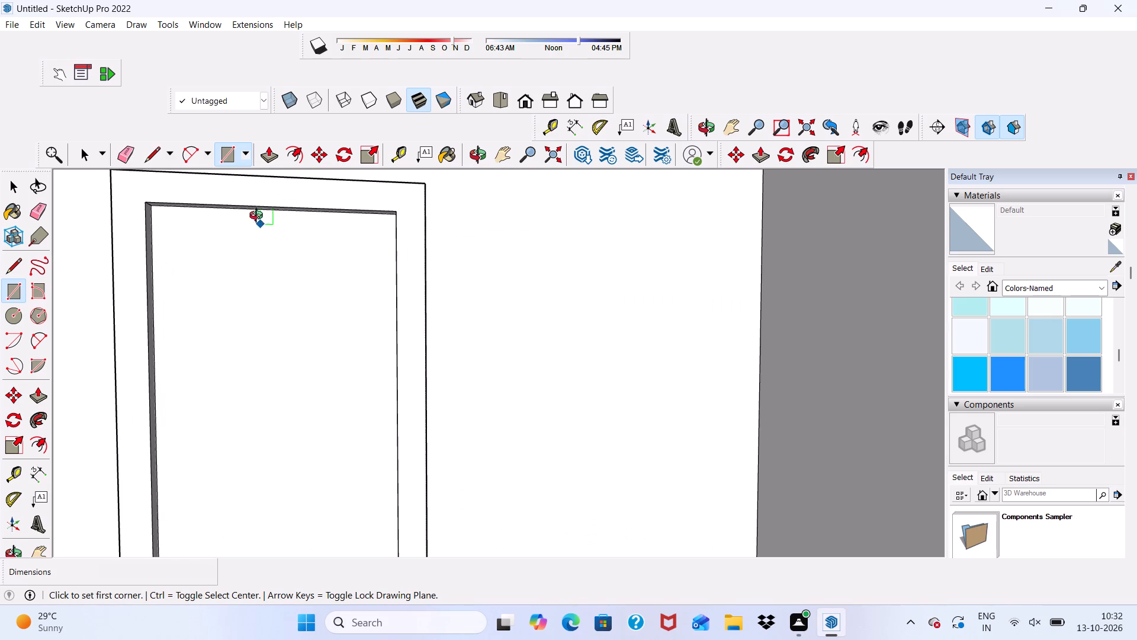
pyautogui.moveTo(259, 220); pyautogui.dragTo(240, 185, button='middle')
pyautogui.scroll(5, 245, 257)
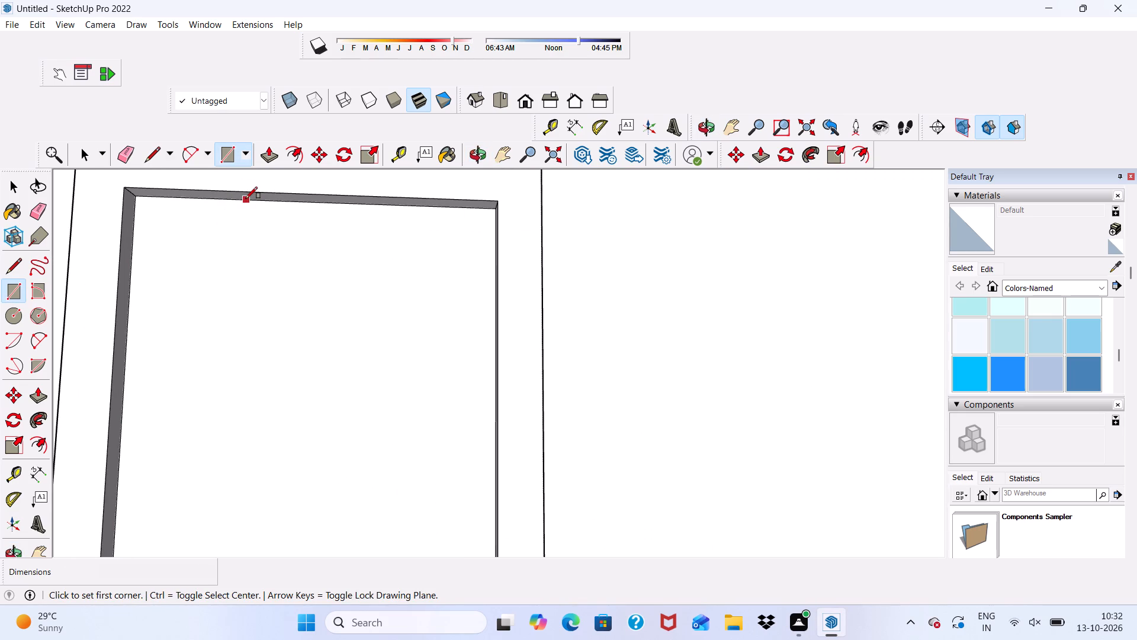
pyautogui.click(246, 199)
pyautogui.scroll(-4, 284, 258)
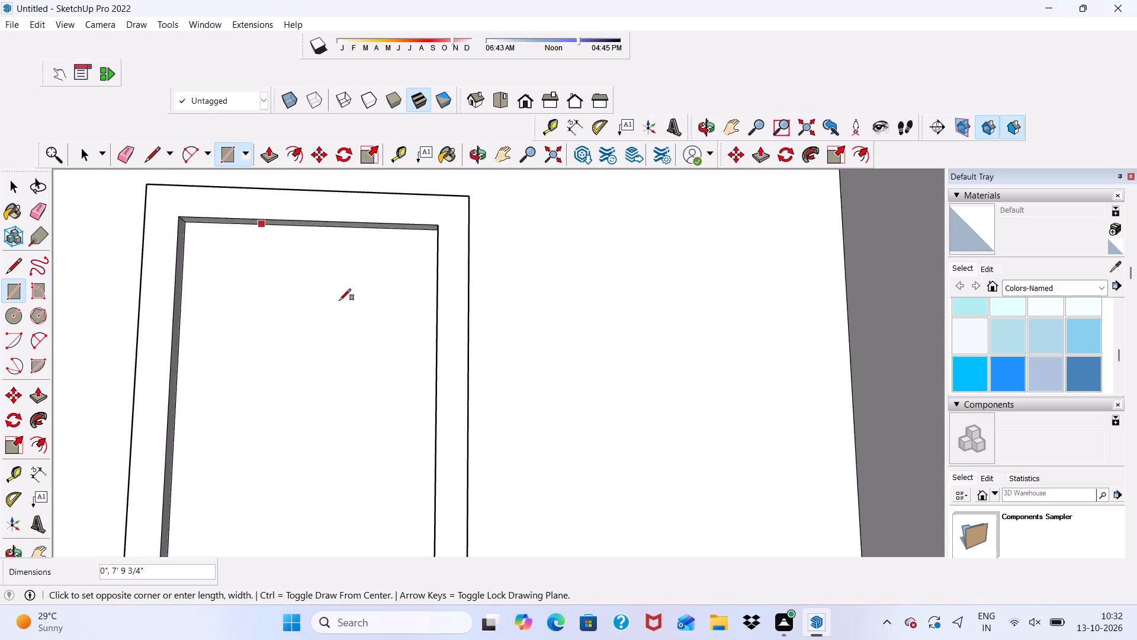
pyautogui.scroll(-6, 338, 319)
pyautogui.scroll(4, 336, 429)
pyautogui.scroll(-8, 336, 443)
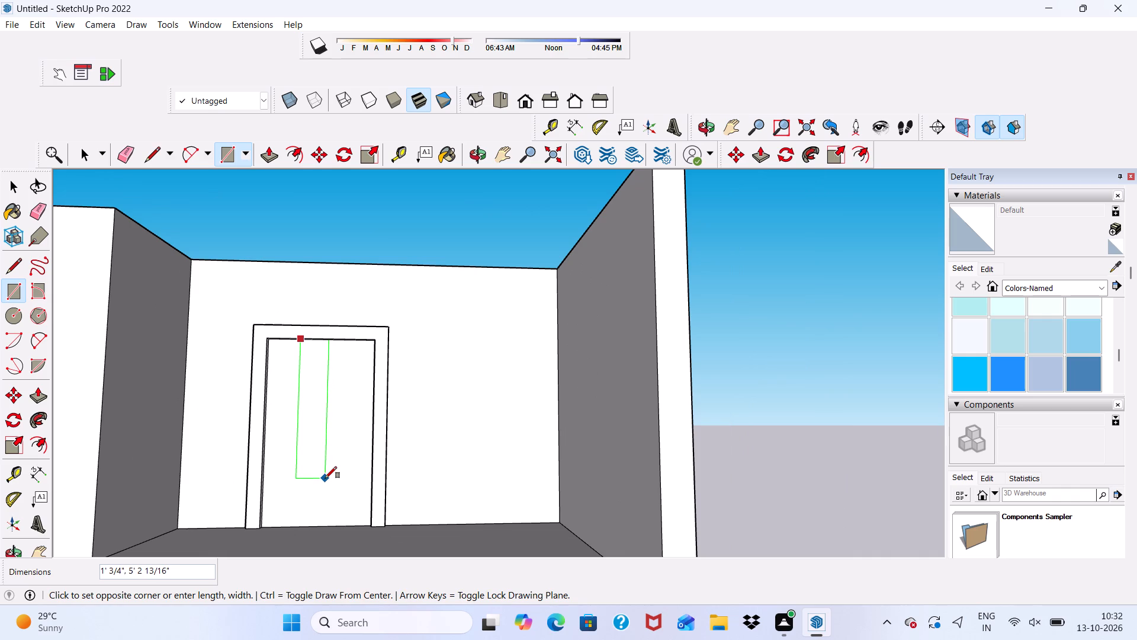
pyautogui.scroll(4, 319, 535)
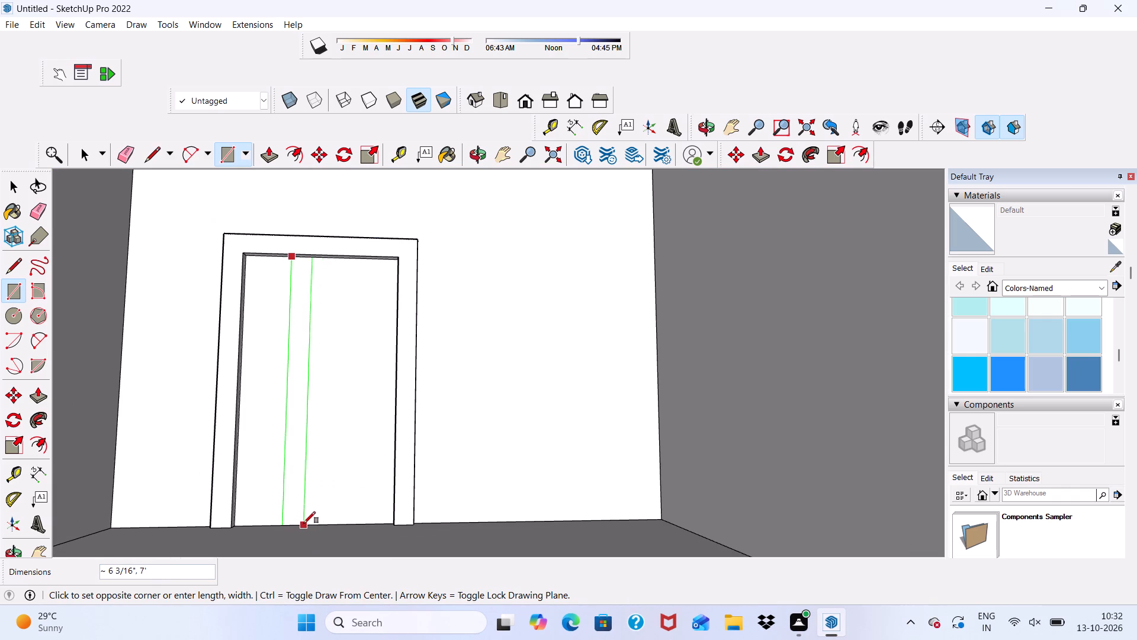
pyautogui.scroll(6, 300, 517)
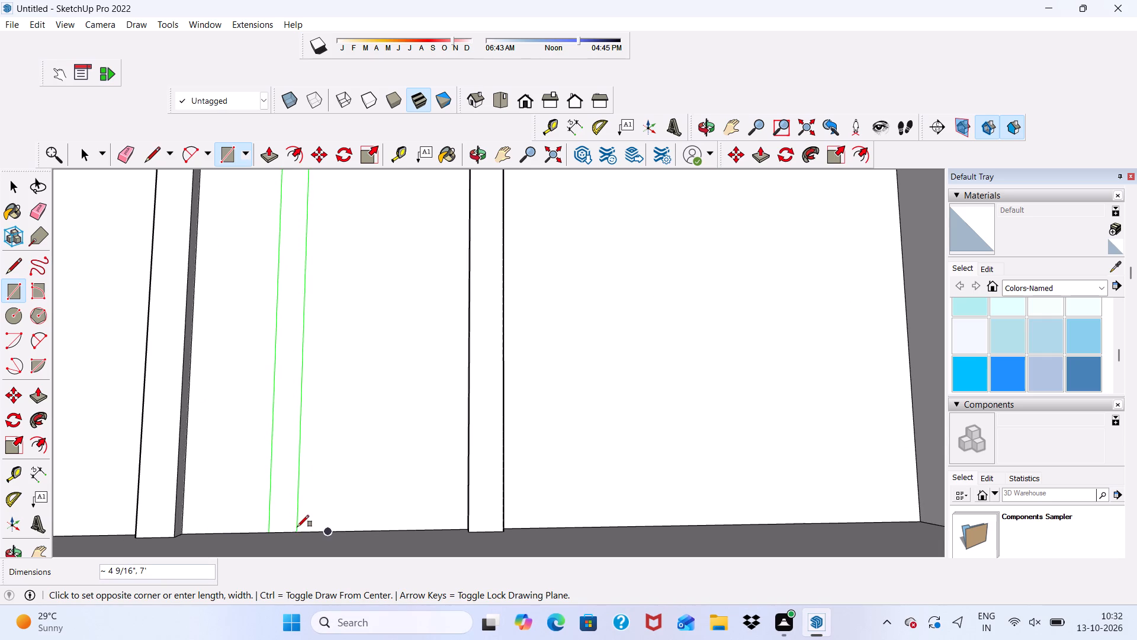
pyautogui.click(300, 527)
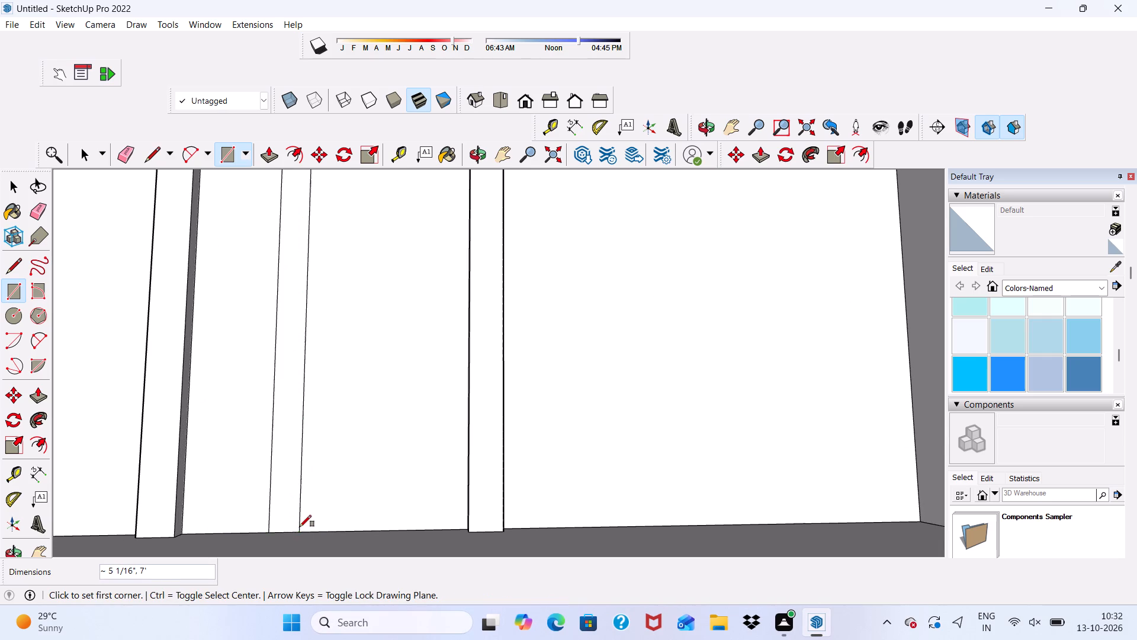
# Extrude the vertical strip on the door outward 3", flush with the front face of the frame.
pyautogui.moveTo(269, 154); pyautogui.dragTo(279, 166)
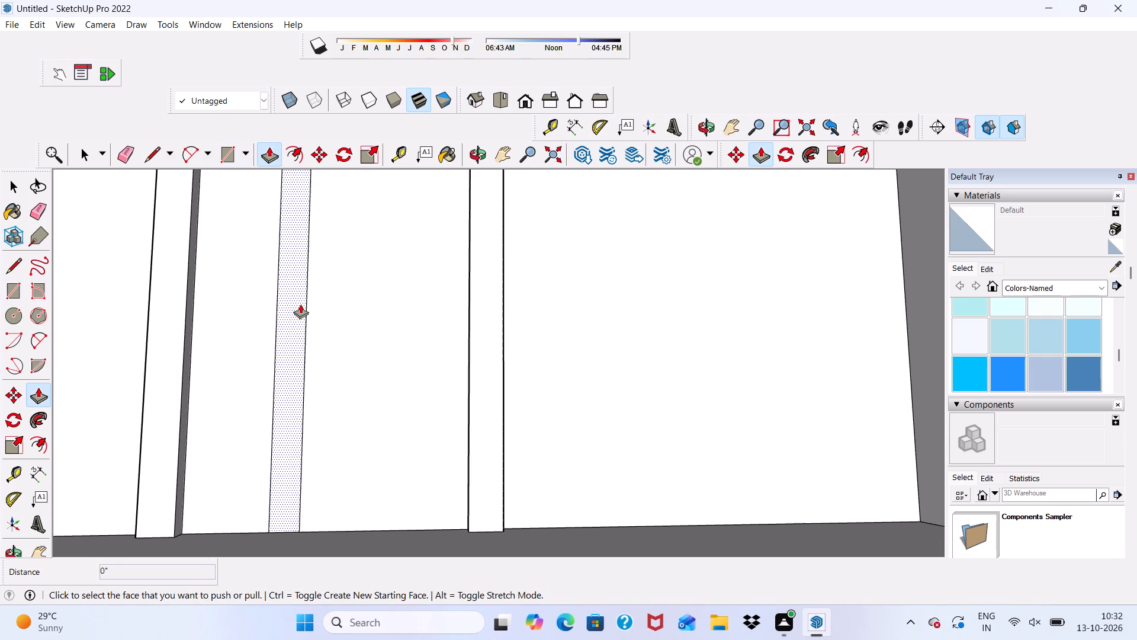
pyautogui.click(298, 306)
pyautogui.scroll(-3, 195, 299)
pyautogui.moveTo(203, 312); pyautogui.dragTo(332, 303, button='middle')
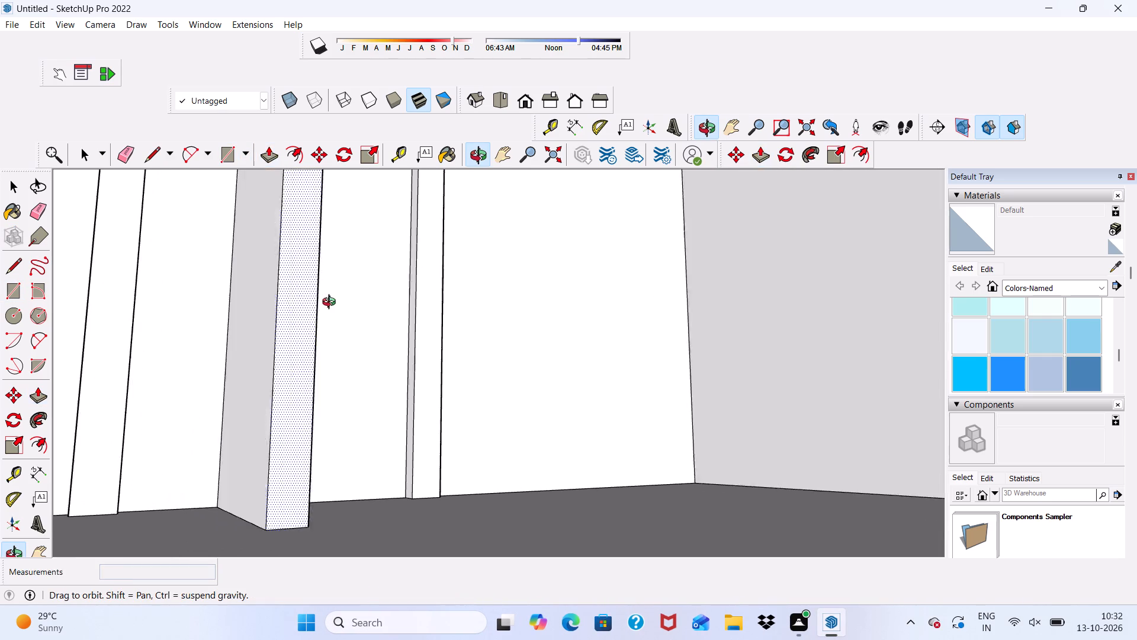
pyautogui.moveTo(332, 303); pyautogui.dragTo(336, 304, button='middle')
pyautogui.click(127, 326)
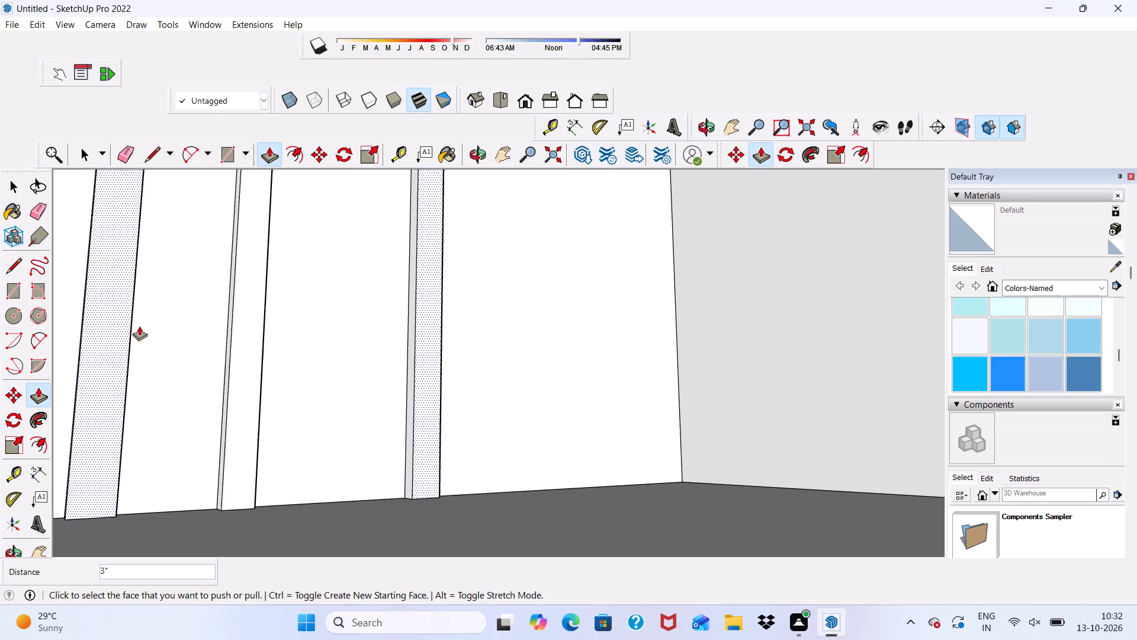
pyautogui.scroll(-10, 221, 338)
pyautogui.moveTo(390, 356); pyautogui.dragTo(293, 433, button='middle')
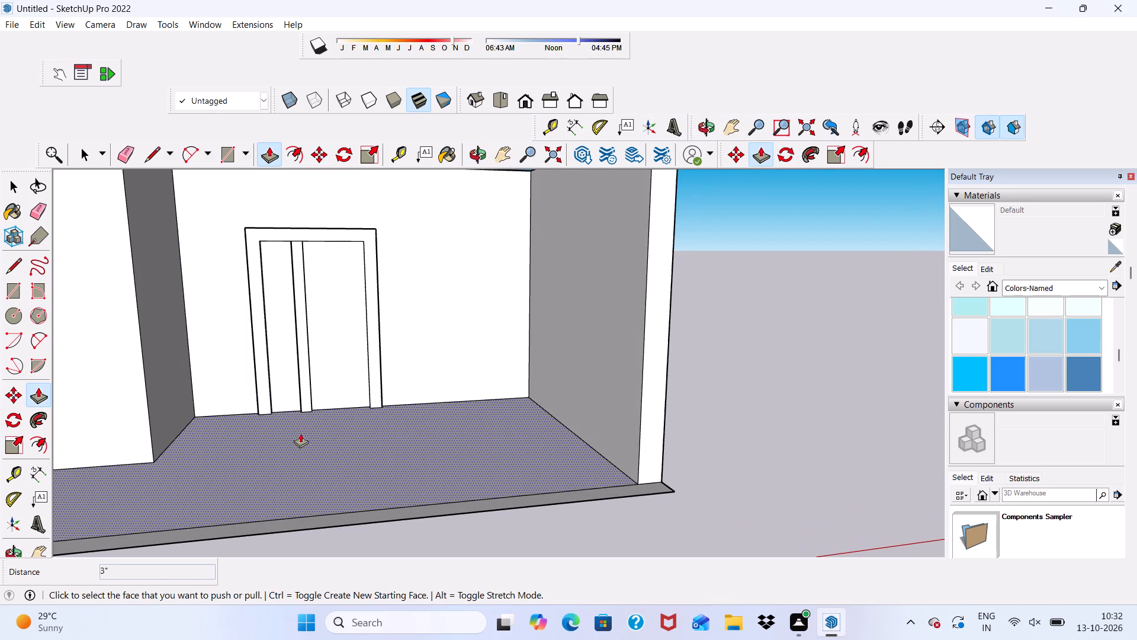
pyautogui.click(319, 427)
pyautogui.press('space')
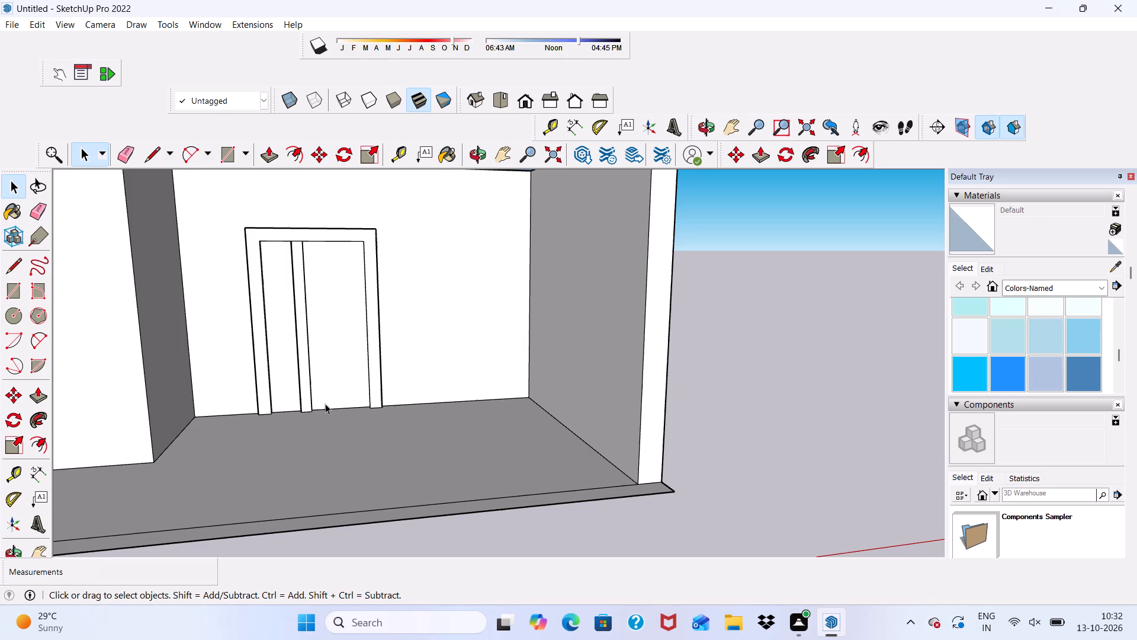
# Draw a horizontal strip about 1 3/16" high and 2' 4 13/16" wide across the wider door panel, slightly below the frame's head.
pyautogui.scroll(-3, 329, 409)
pyautogui.scroll(5, 300, 287)
pyautogui.scroll(3, 354, 360)
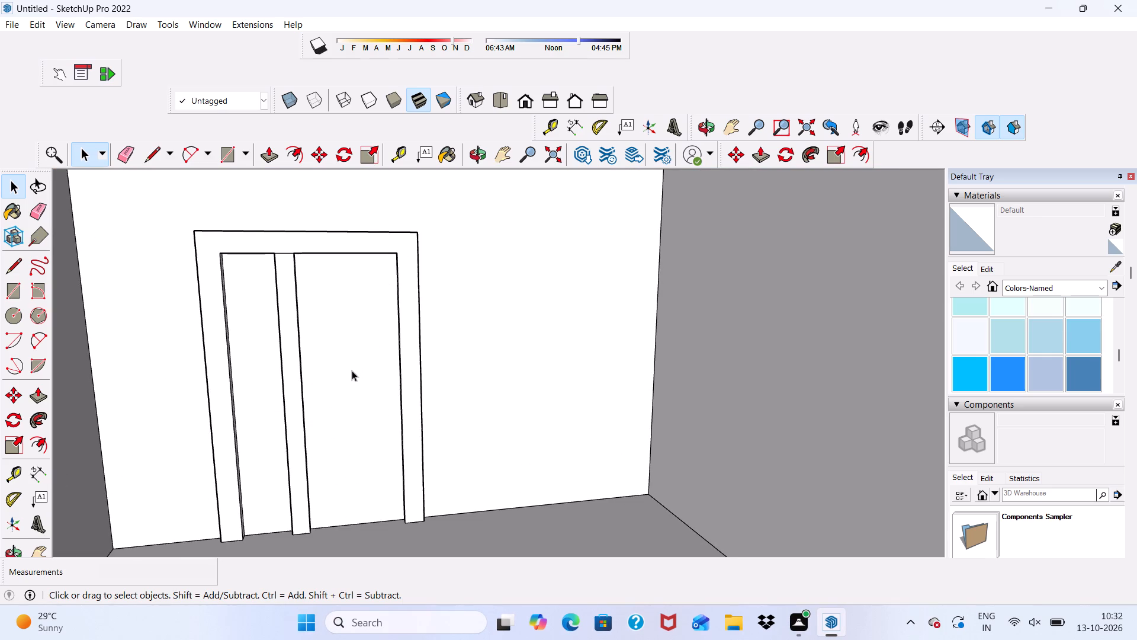
pyautogui.scroll(3, 311, 223)
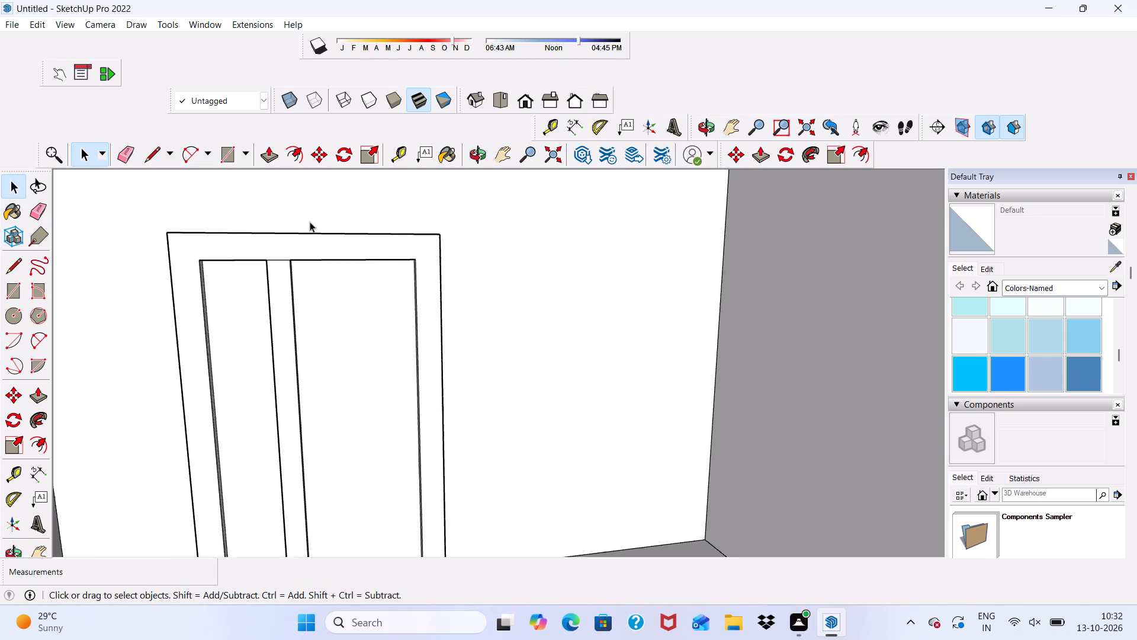
pyautogui.scroll(1, 310, 222)
pyautogui.moveTo(354, 358); pyautogui.dragTo(305, 274, button='middle')
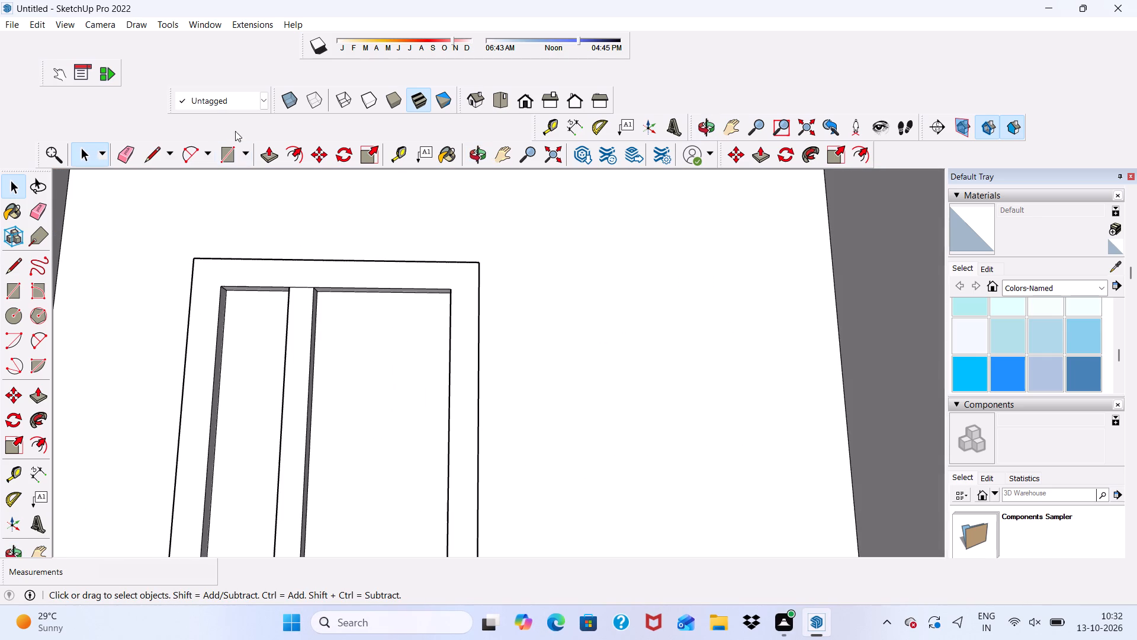
pyautogui.click(223, 158)
pyautogui.scroll(11, 341, 360)
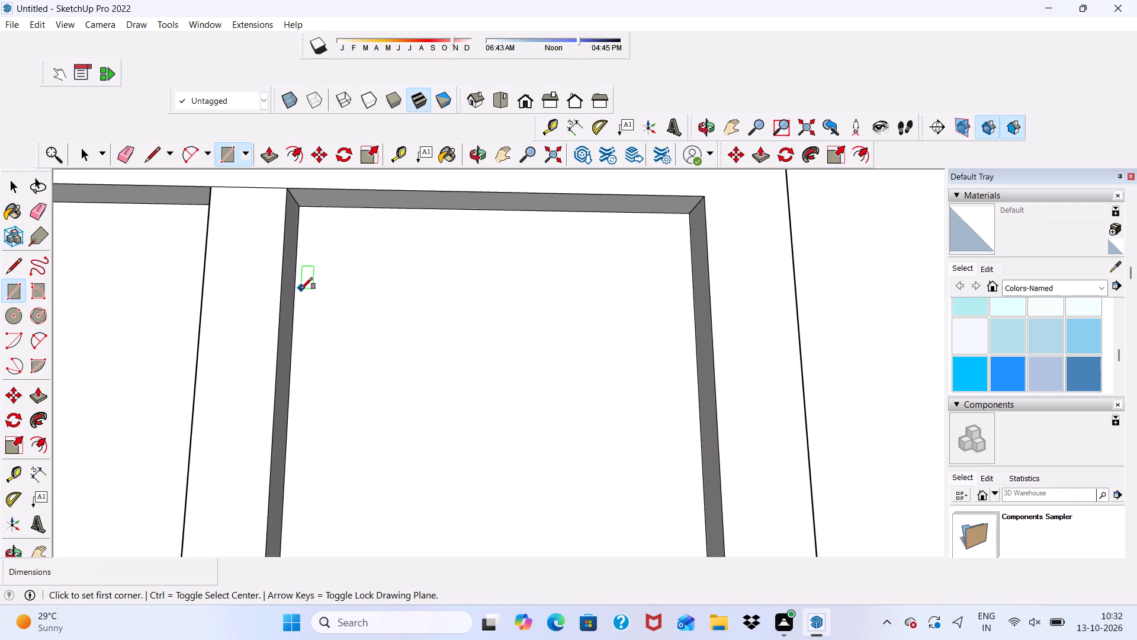
pyautogui.click(293, 293)
pyautogui.scroll(-5, 444, 372)
pyautogui.scroll(-4, 531, 347)
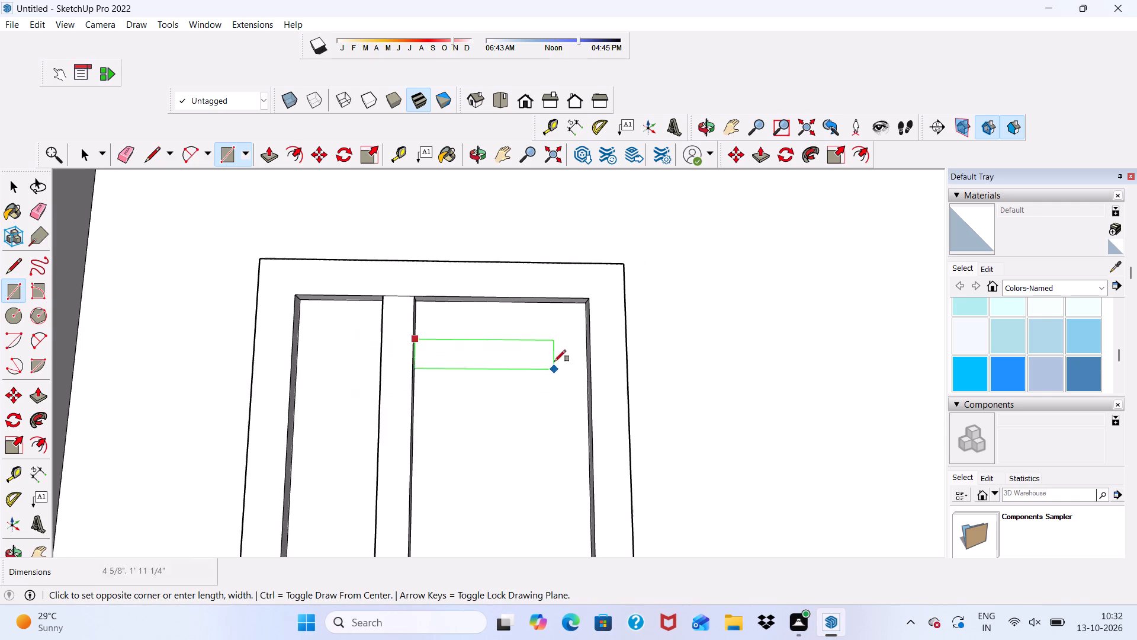
pyautogui.moveTo(562, 337); pyautogui.dragTo(625, 363, button='middle')
pyautogui.scroll(4, 559, 357)
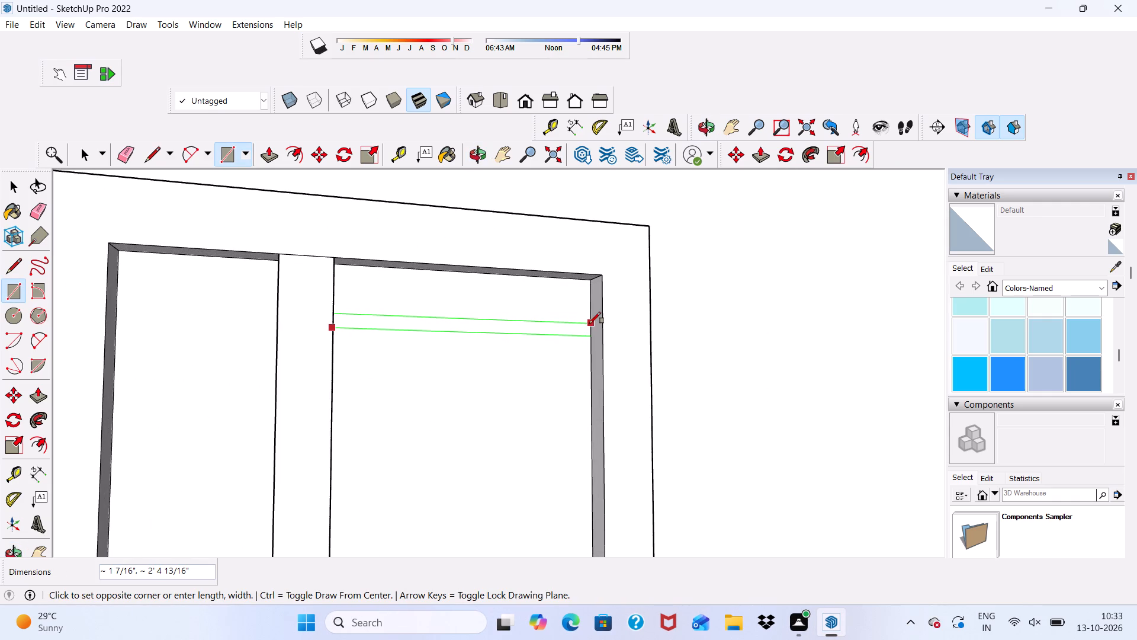
pyautogui.click(589, 326)
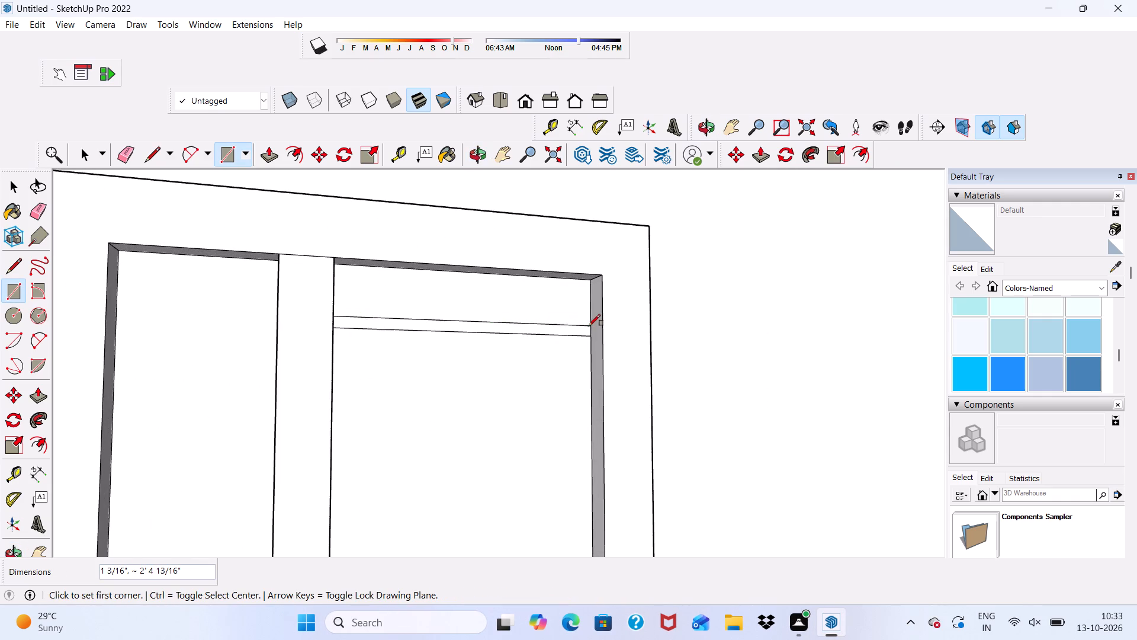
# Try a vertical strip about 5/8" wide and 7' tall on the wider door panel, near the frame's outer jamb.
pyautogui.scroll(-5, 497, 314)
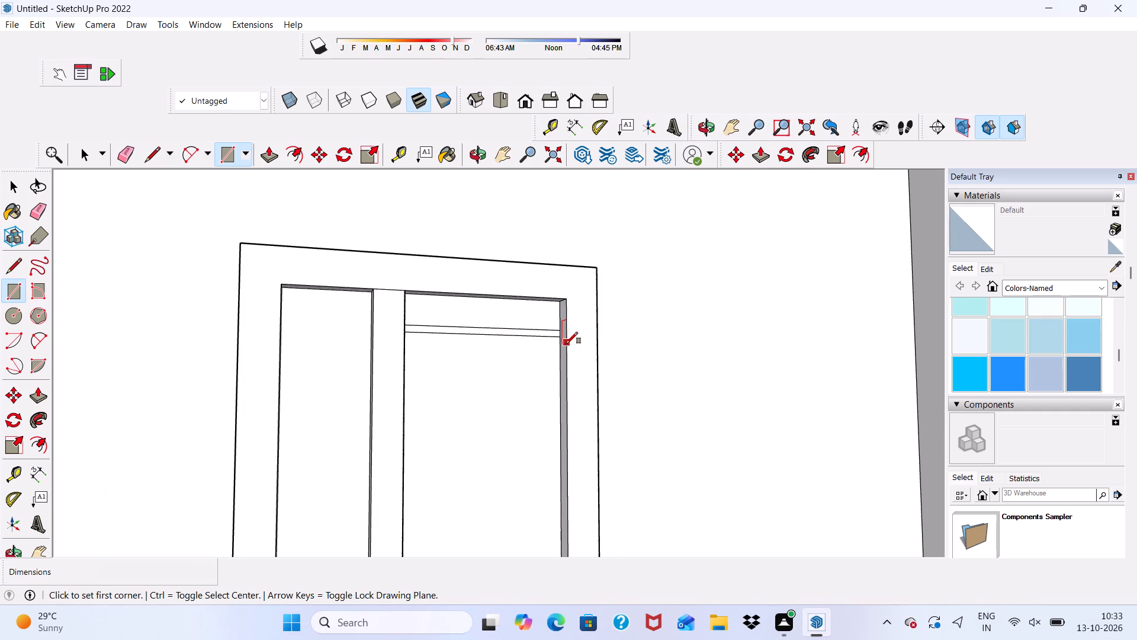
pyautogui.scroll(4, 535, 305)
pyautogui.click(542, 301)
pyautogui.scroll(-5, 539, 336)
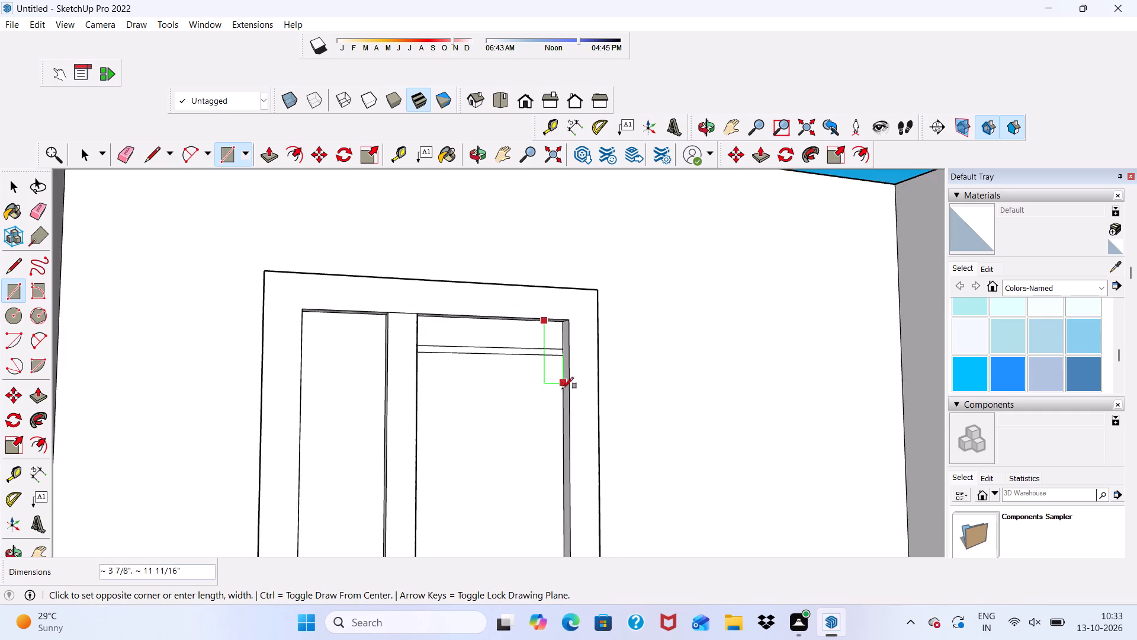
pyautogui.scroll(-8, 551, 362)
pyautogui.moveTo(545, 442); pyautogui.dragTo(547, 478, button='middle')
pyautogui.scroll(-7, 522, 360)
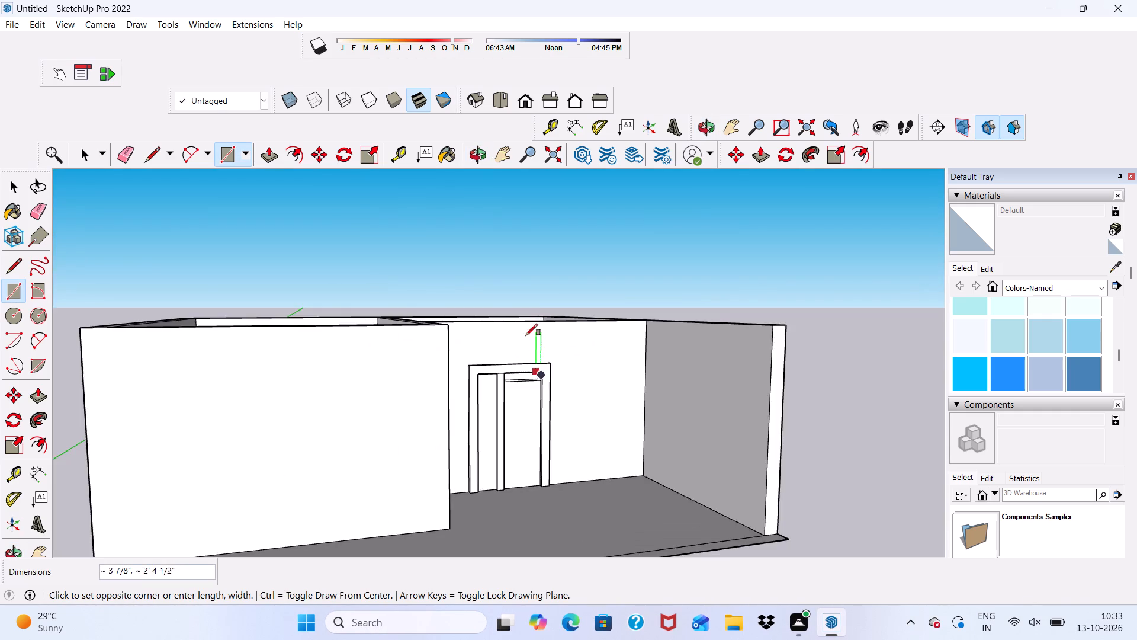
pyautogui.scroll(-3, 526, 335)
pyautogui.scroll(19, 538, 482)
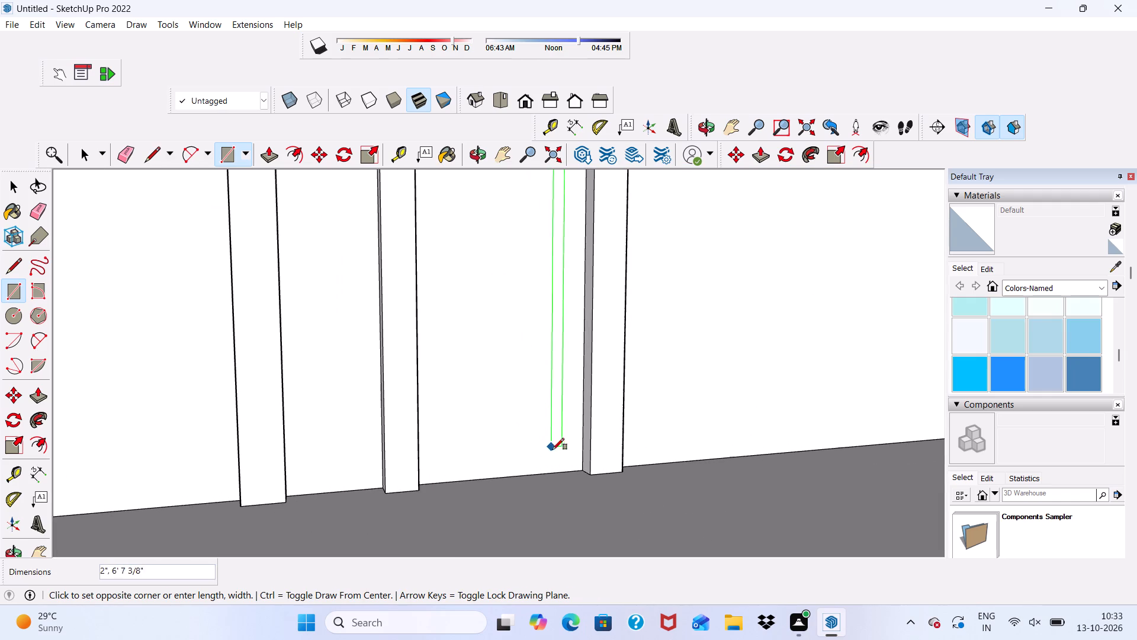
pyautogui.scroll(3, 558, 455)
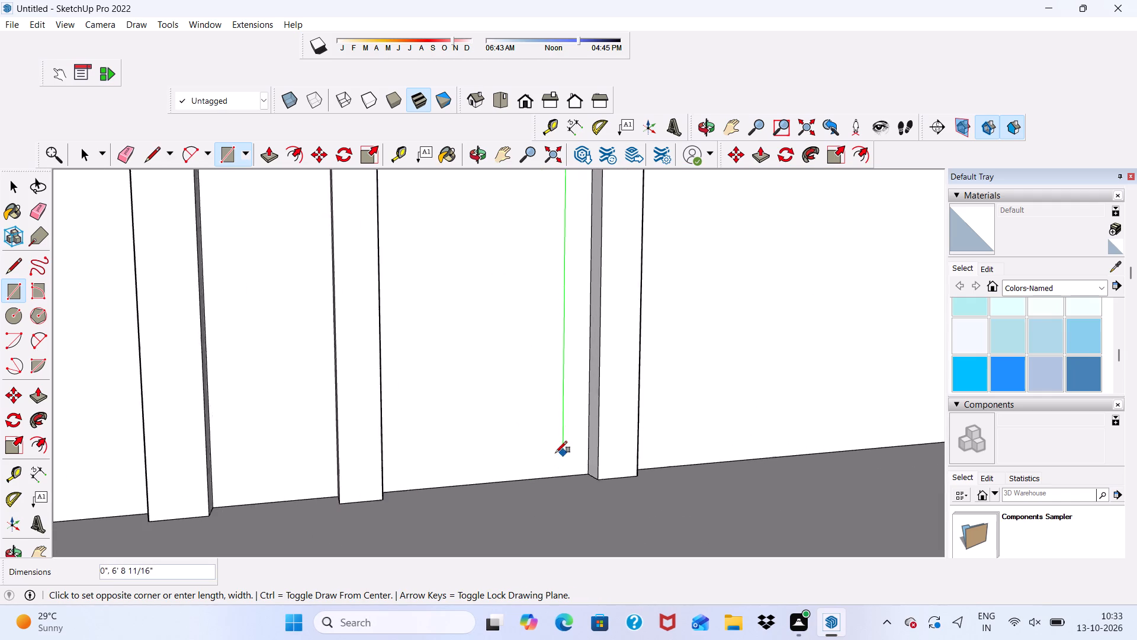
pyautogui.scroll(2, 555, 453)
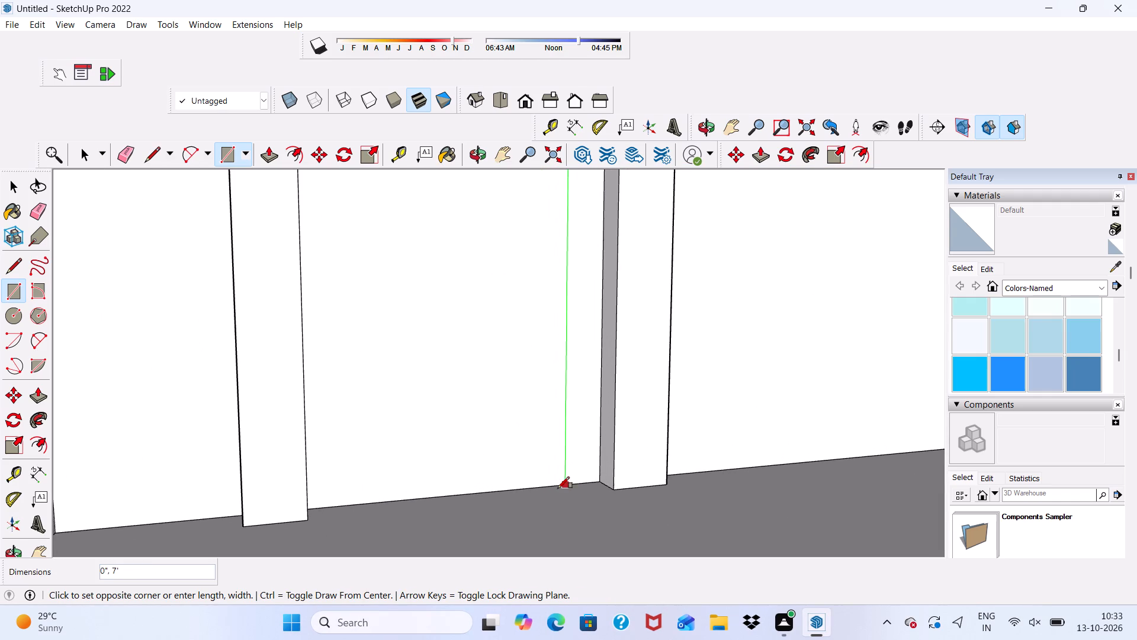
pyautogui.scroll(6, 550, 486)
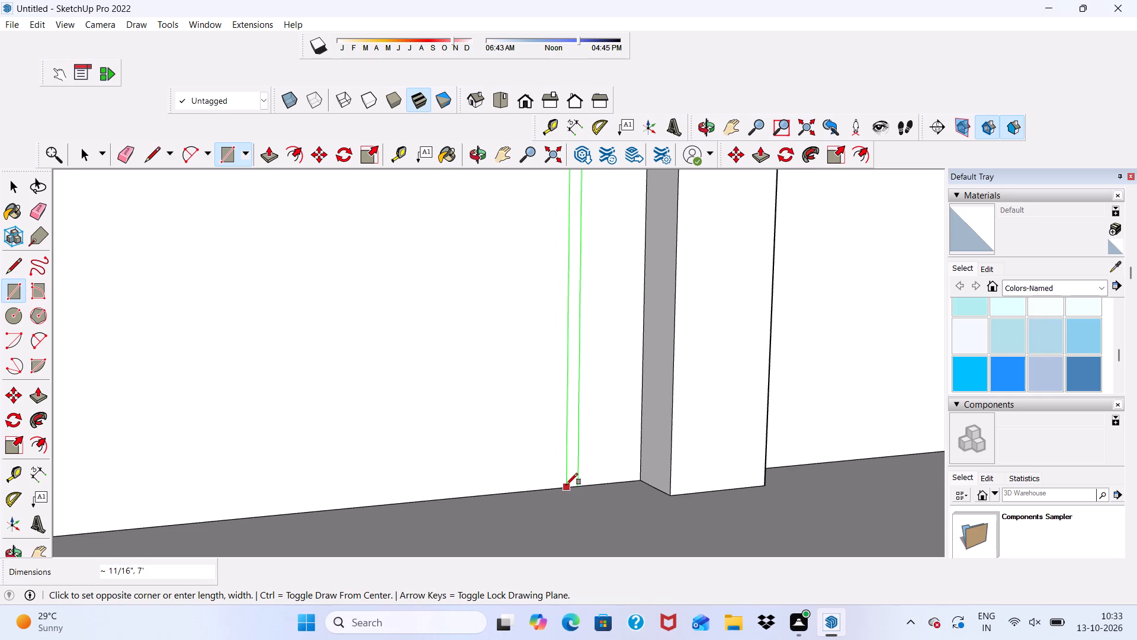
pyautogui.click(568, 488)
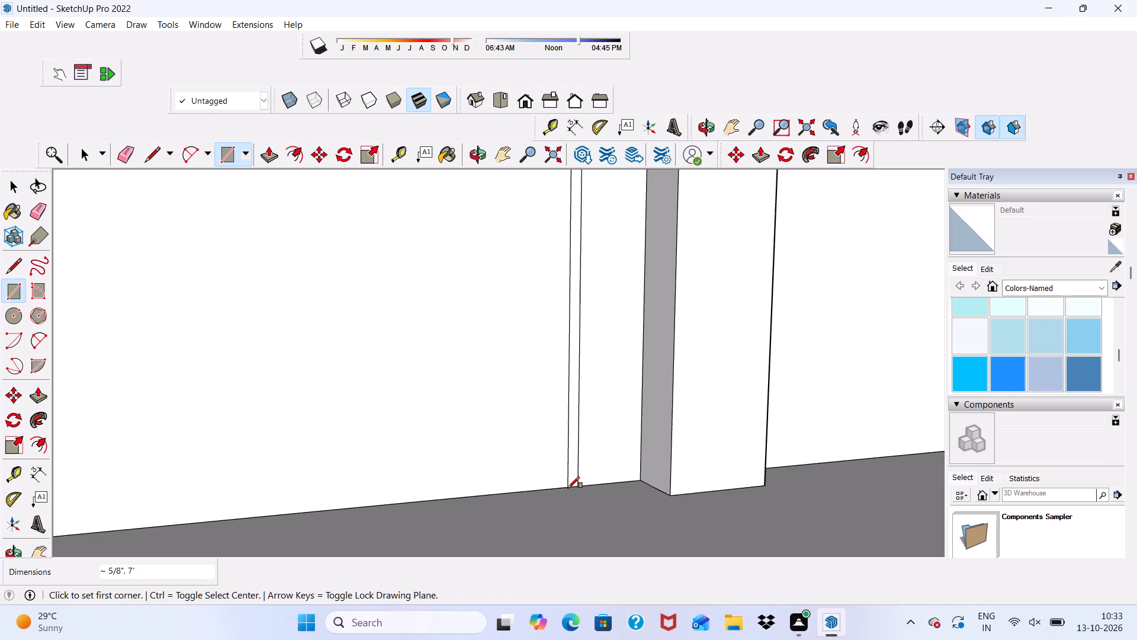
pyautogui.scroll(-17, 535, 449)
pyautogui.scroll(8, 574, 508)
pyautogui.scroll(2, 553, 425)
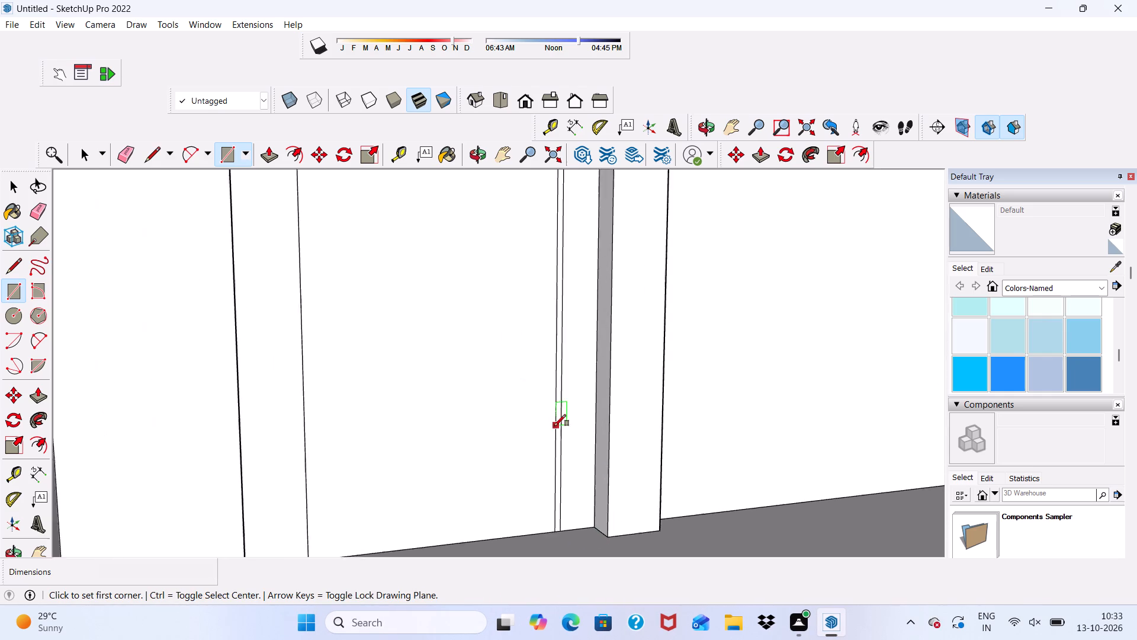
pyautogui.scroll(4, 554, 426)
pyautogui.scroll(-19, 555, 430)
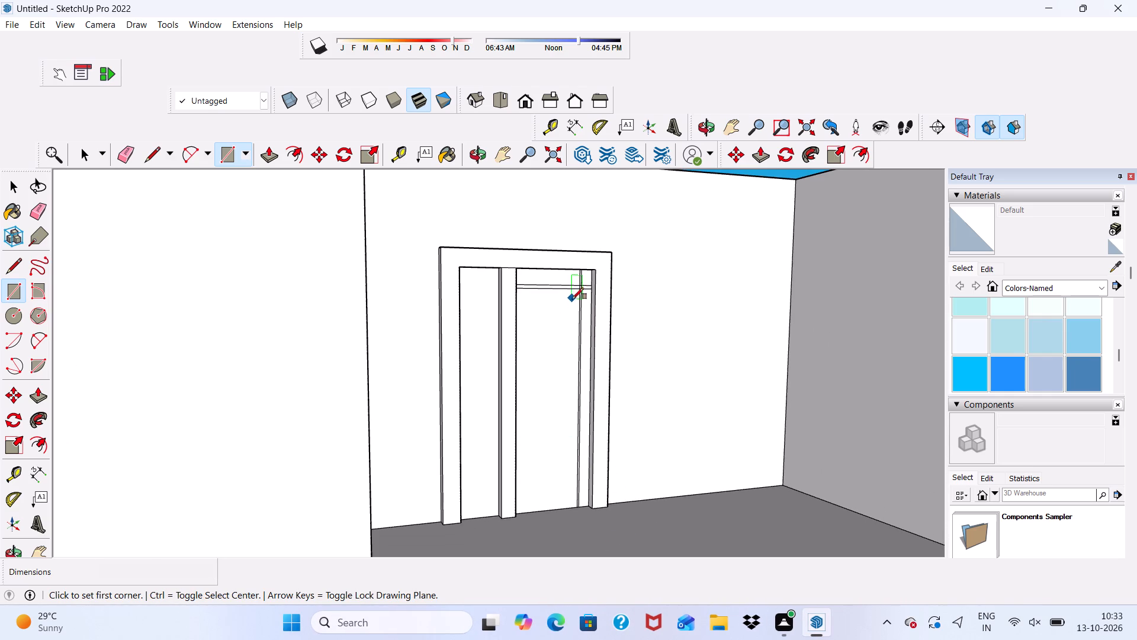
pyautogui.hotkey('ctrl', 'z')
# Copy the horizontal strip on the wider door panel straight down by about 10 3/8".
pyautogui.scroll(4, 523, 305)
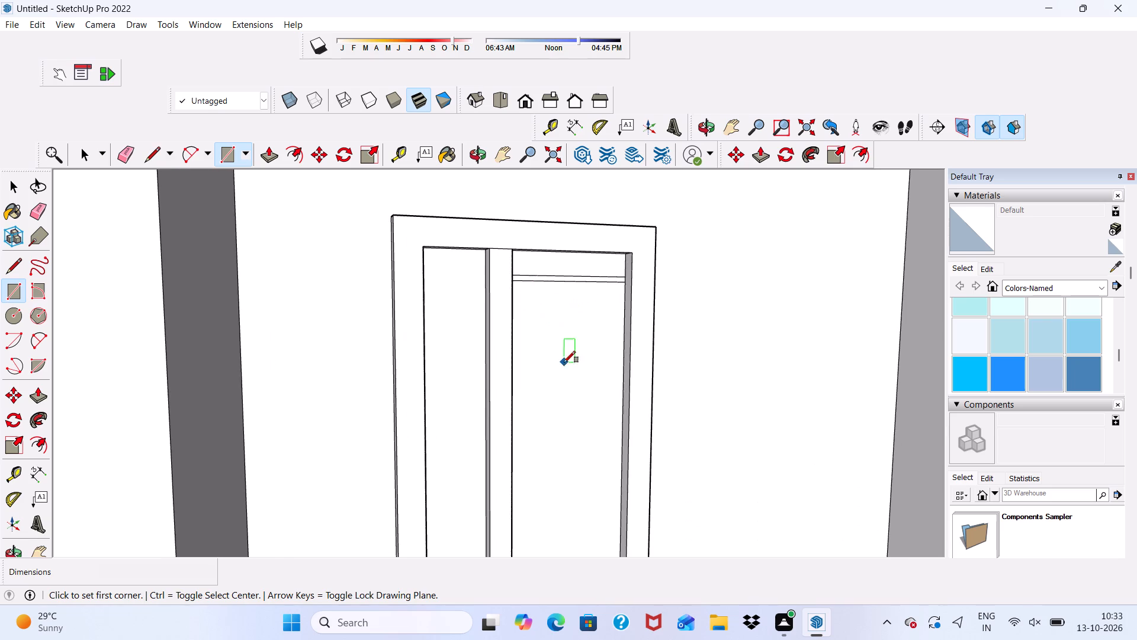
pyautogui.moveTo(562, 357); pyautogui.dragTo(489, 360, button='middle')
pyautogui.scroll(1, 489, 359)
pyautogui.press('space')
pyautogui.scroll(3, 568, 248)
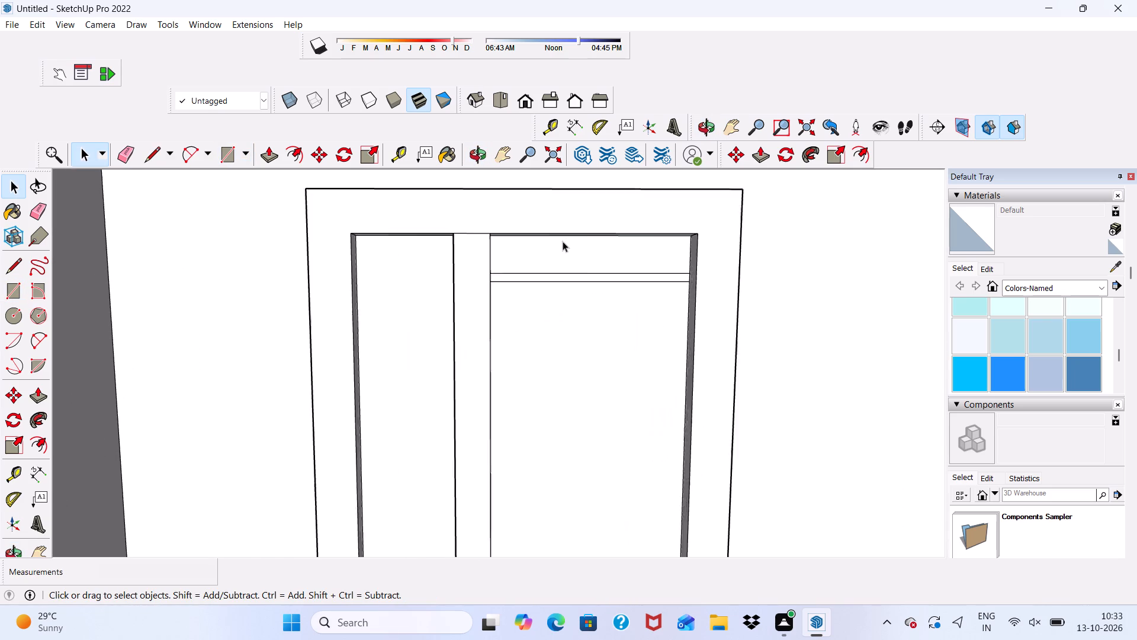
pyautogui.scroll(1, 563, 241)
pyautogui.doubleClick(582, 280)
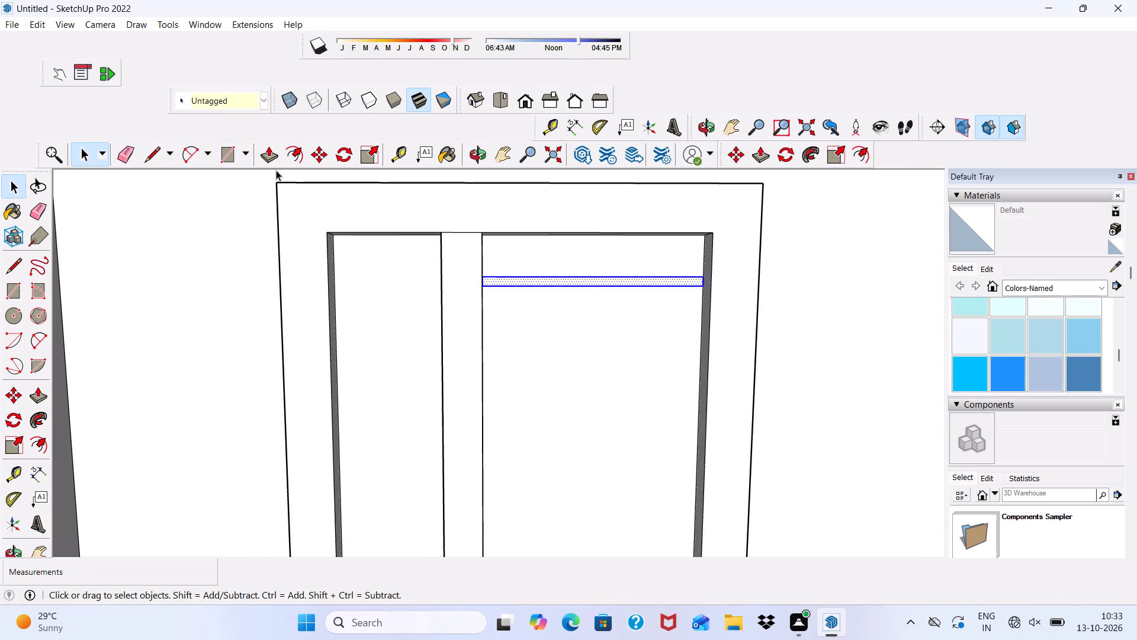
pyautogui.click(316, 148)
pyautogui.click(539, 284)
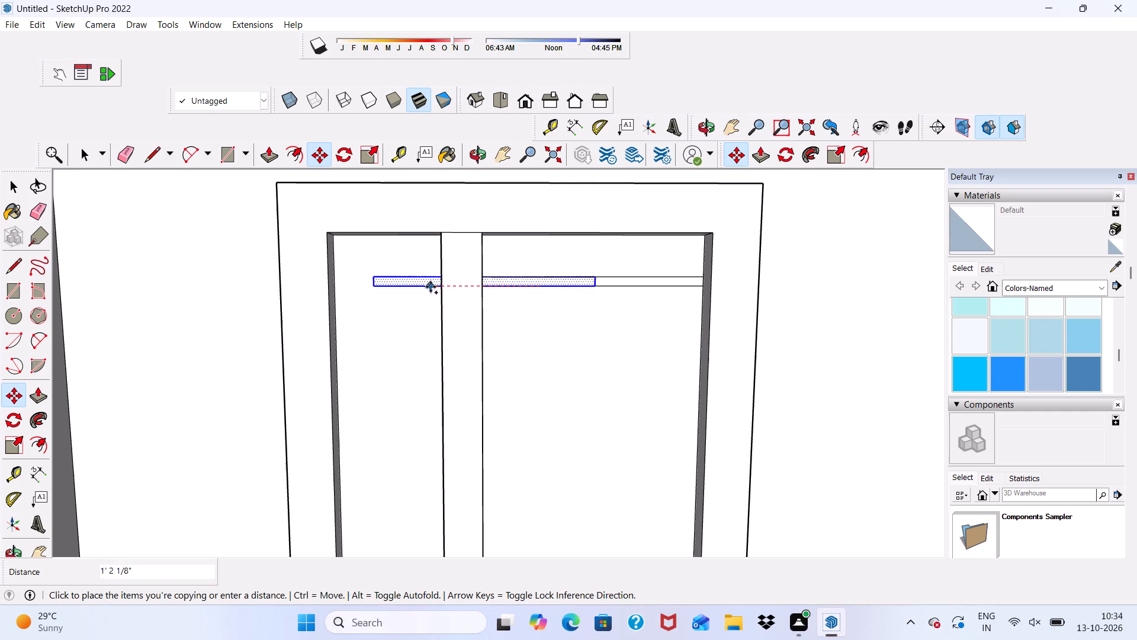
pyautogui.scroll(-2, 439, 300)
pyautogui.scroll(1, 452, 318)
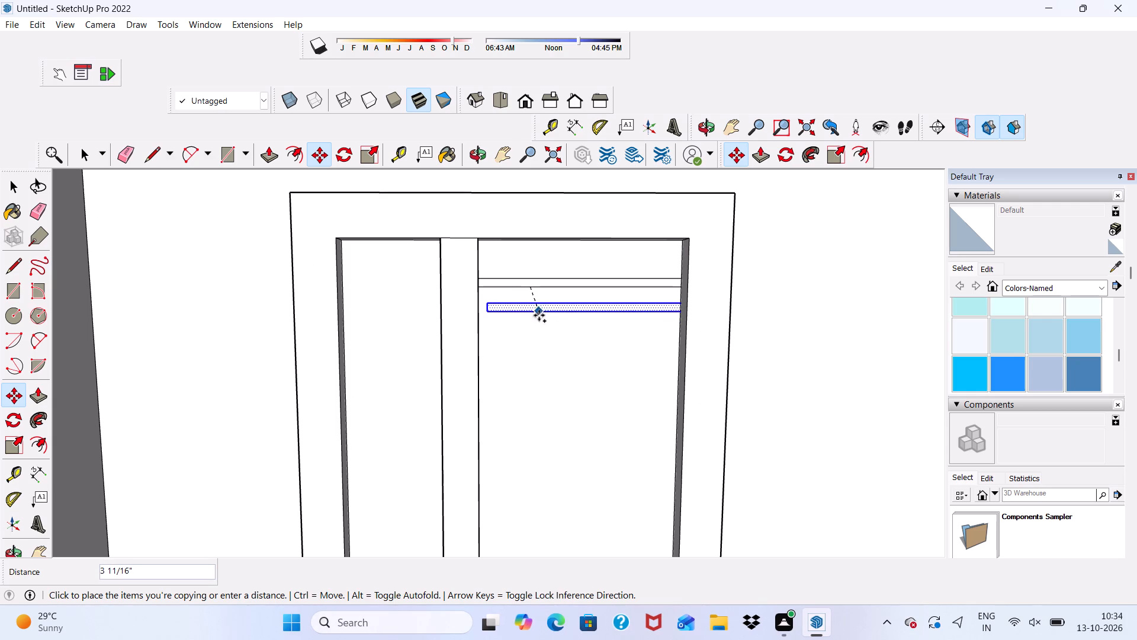
pyautogui.scroll(-2, 539, 324)
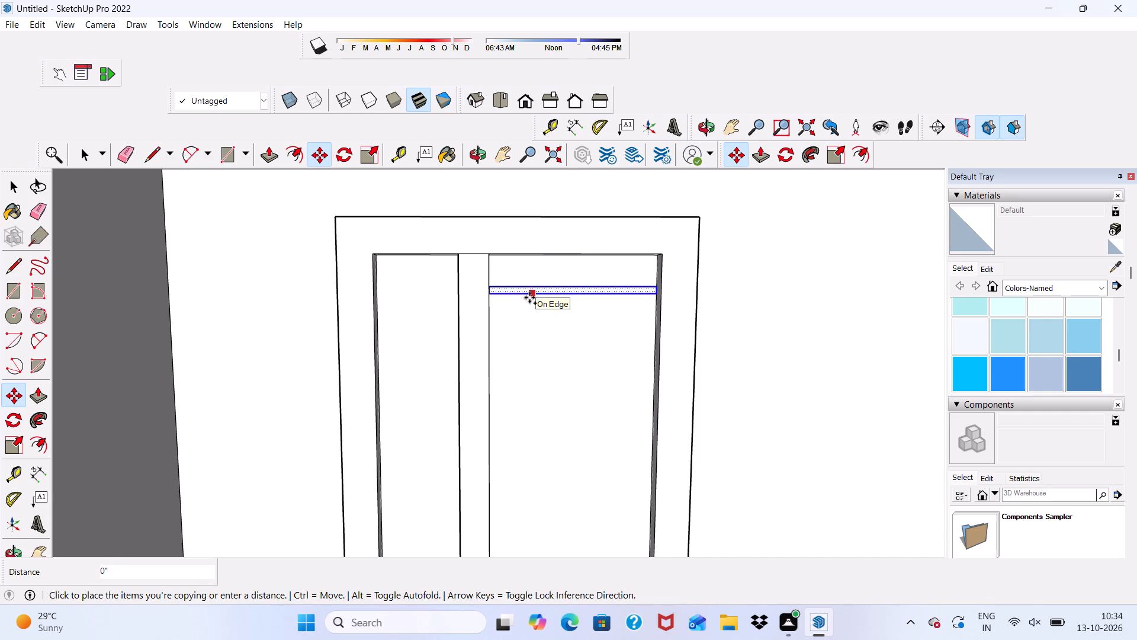
pyautogui.scroll(5, 518, 293)
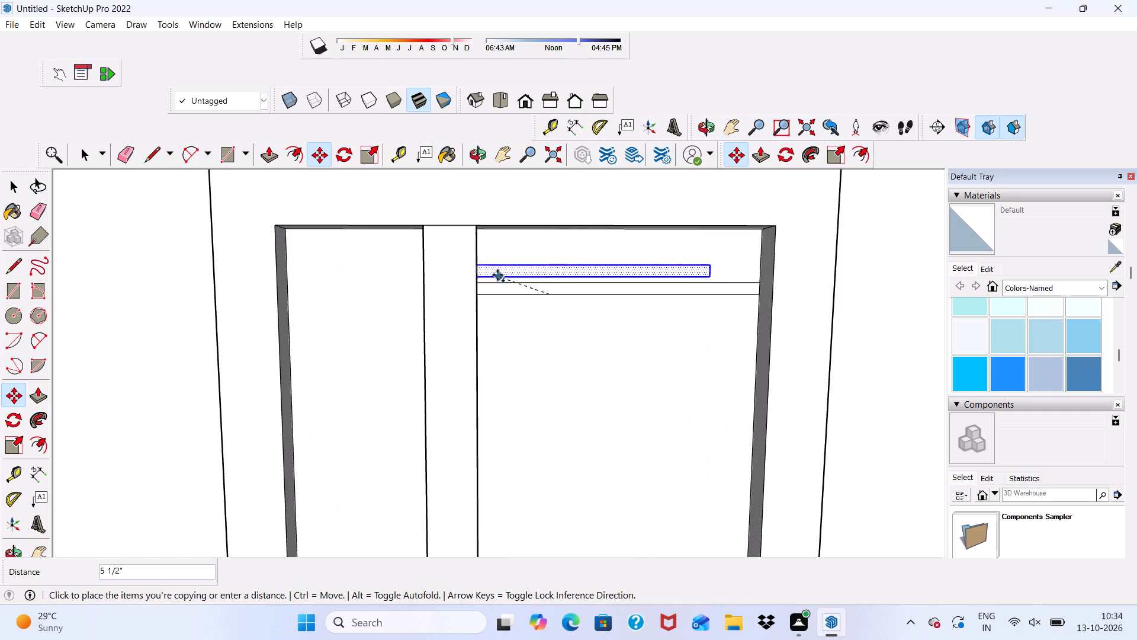
pyautogui.scroll(-7, 462, 328)
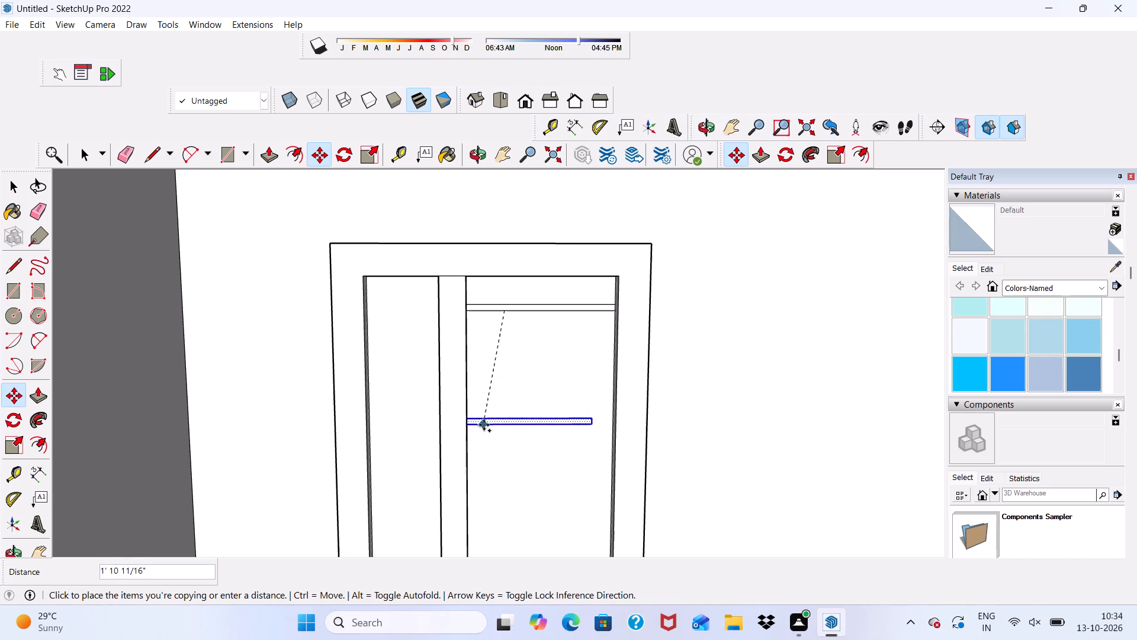
pyautogui.scroll(1, 484, 425)
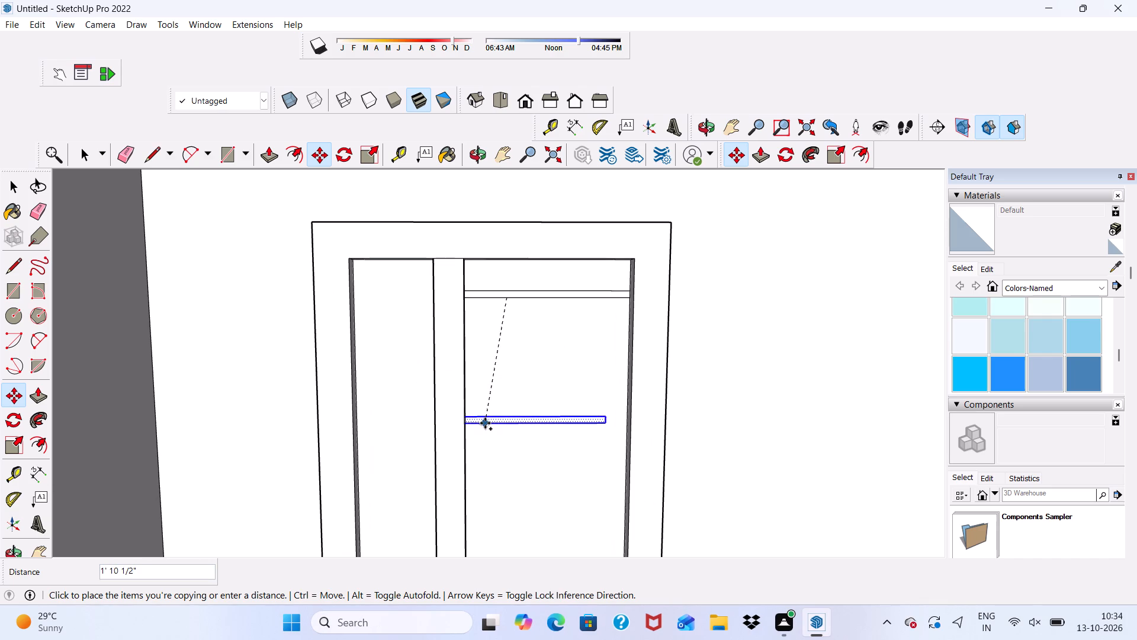
pyautogui.scroll(7, 482, 360)
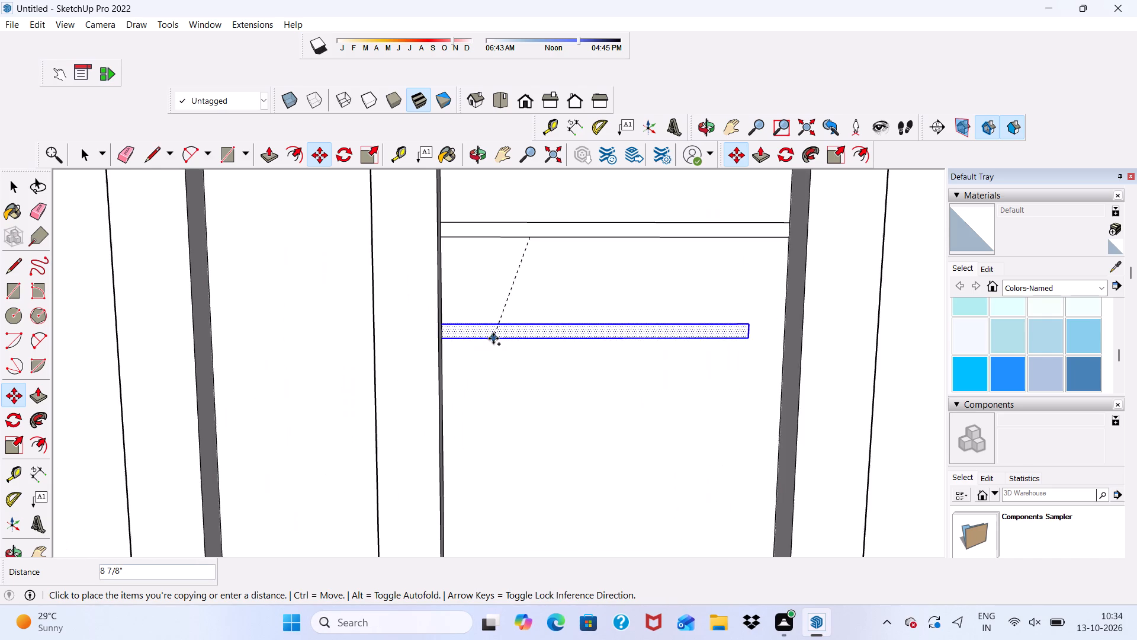
pyautogui.moveTo(487, 334); pyautogui.dragTo(409, 347, button='middle')
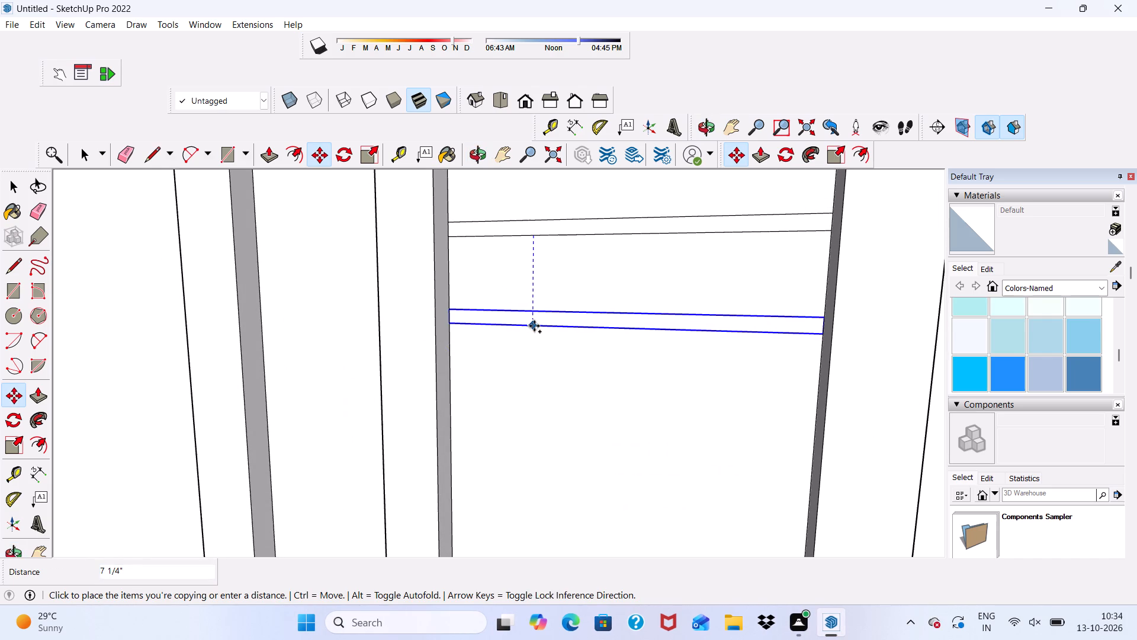
pyautogui.scroll(-1, 531, 349)
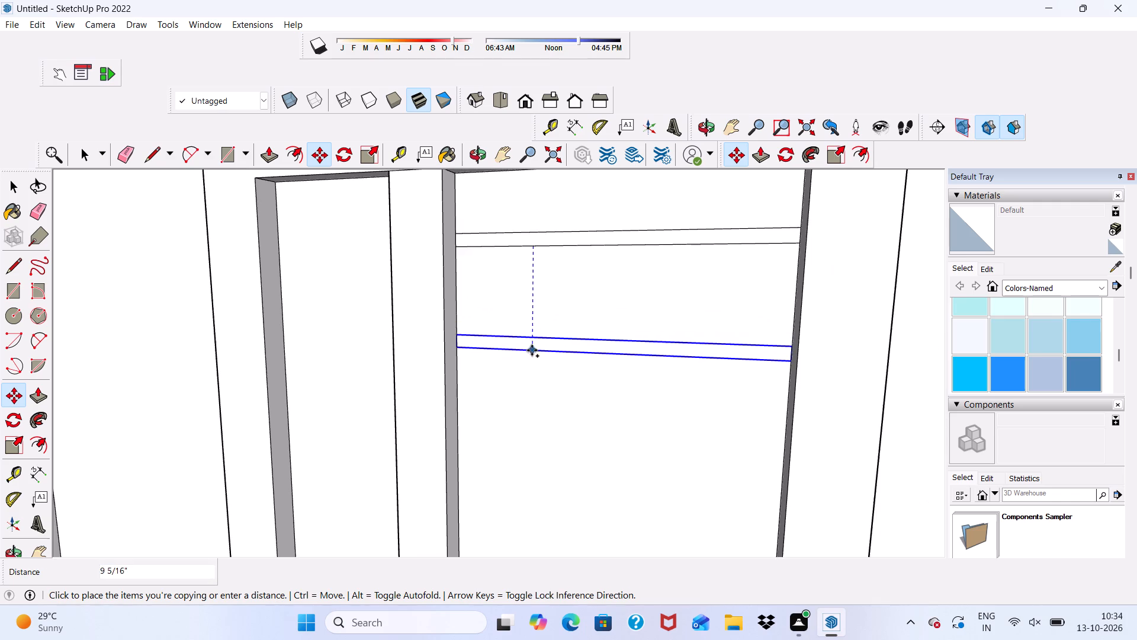
pyautogui.moveTo(532, 350); pyautogui.dragTo(592, 354, button='middle')
pyautogui.scroll(1, 587, 358)
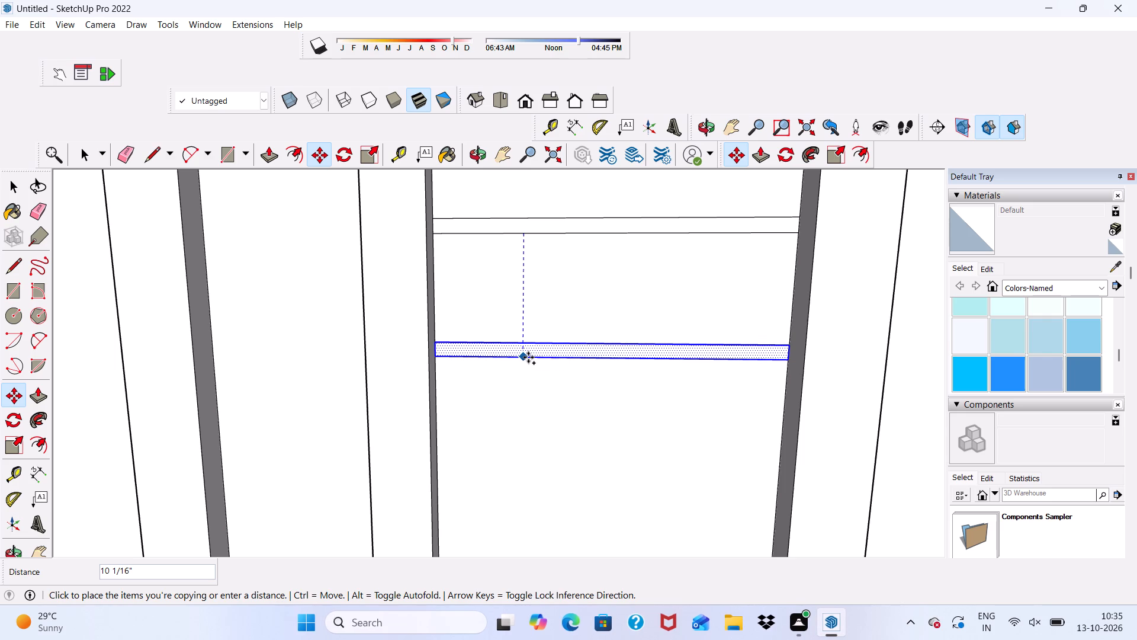
pyautogui.click(528, 361)
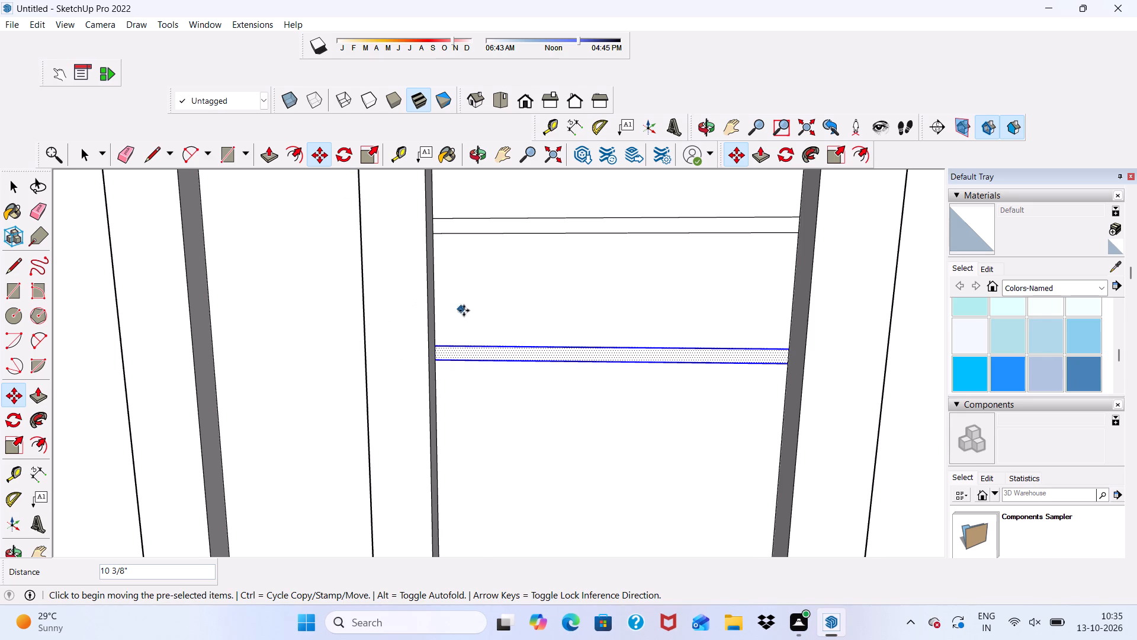
# Multiply the strip copy by 5 to array horizontal strips evenly down the wider door panel.
pyautogui.scroll(-4, 471, 316)
pyautogui.scroll(1, 513, 324)
pyautogui.scroll(-5, 498, 297)
pyautogui.scroll(1, 493, 331)
pyautogui.scroll(5, 566, 339)
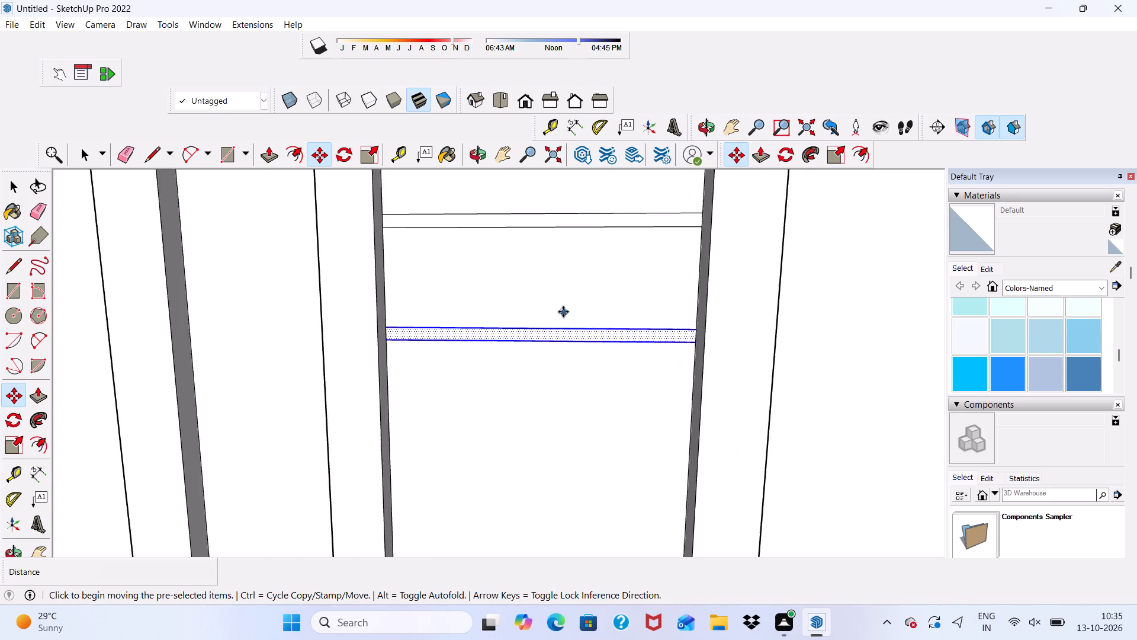
pyautogui.scroll(-2, 554, 339)
pyautogui.scroll(5, 544, 358)
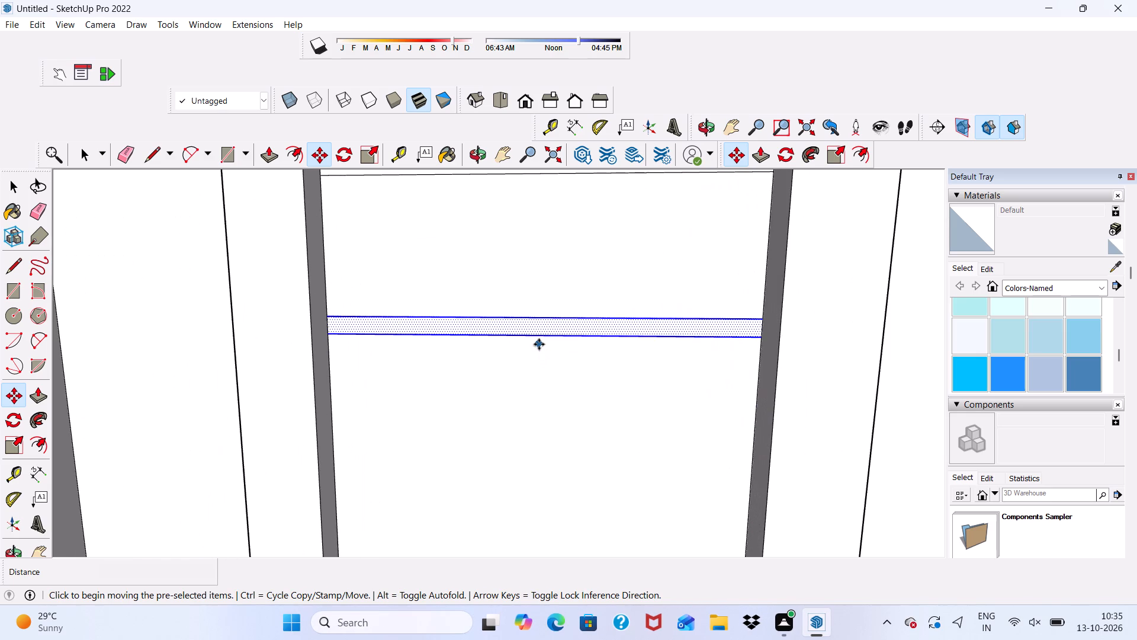
pyautogui.hotkey('shift', '*')
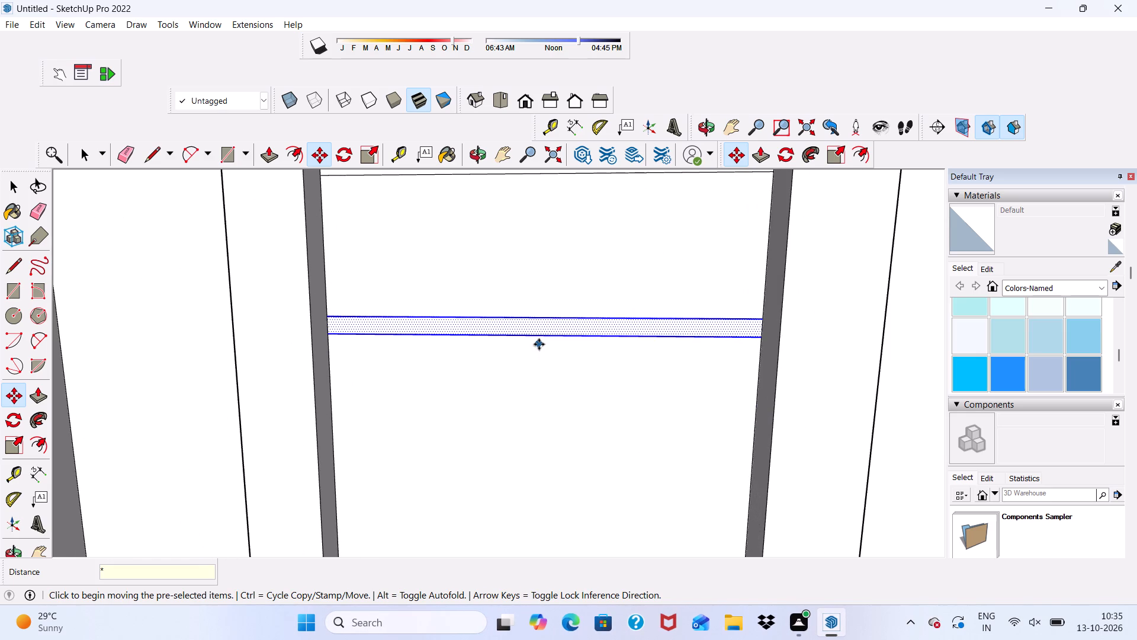
pyautogui.press('5')
pyautogui.press('Return')
pyautogui.scroll(-4, 574, 422)
pyautogui.scroll(-2, 671, 468)
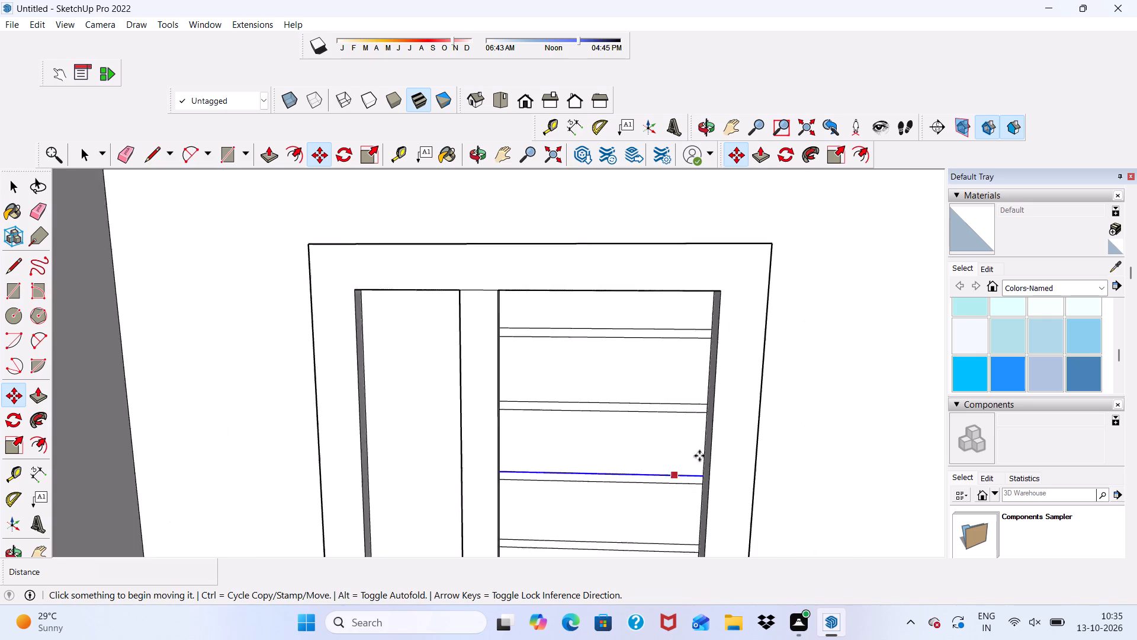
# Copy the lowest horizontal strip on the wider door panel straight down by about 9 3/4".
pyautogui.scroll(-15, 699, 456)
pyautogui.scroll(-4, 644, 319)
pyautogui.scroll(14, 660, 400)
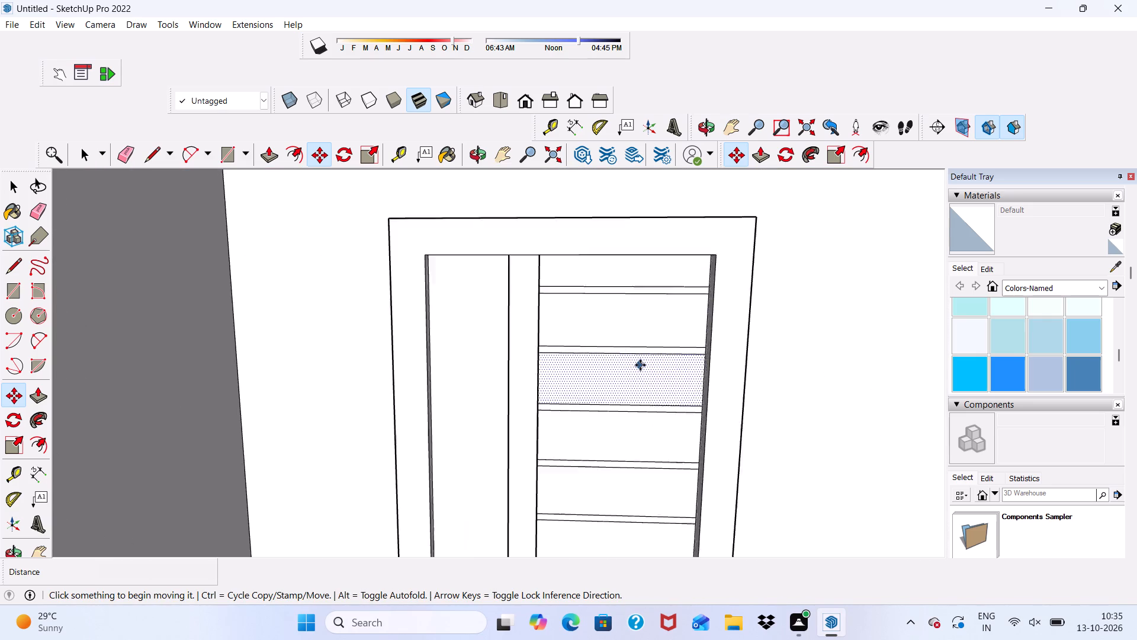
pyautogui.scroll(2, 640, 365)
pyautogui.scroll(-5, 635, 348)
pyautogui.scroll(-4, 662, 245)
pyautogui.scroll(8, 690, 313)
pyautogui.scroll(-4, 619, 295)
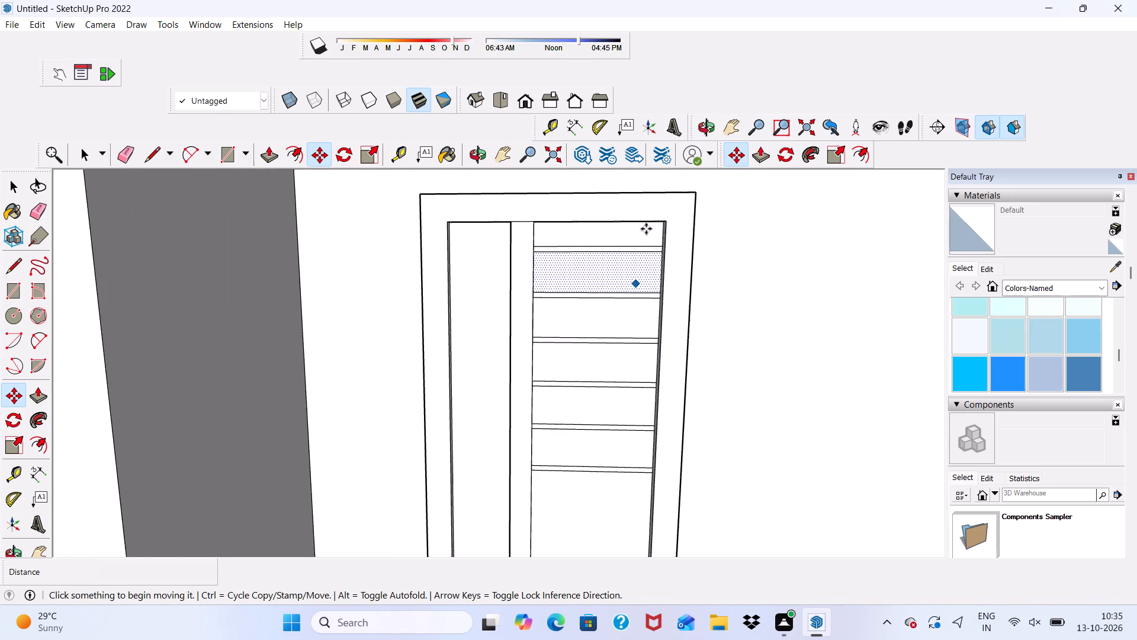
pyautogui.scroll(-7, 646, 229)
pyautogui.scroll(19, 624, 419)
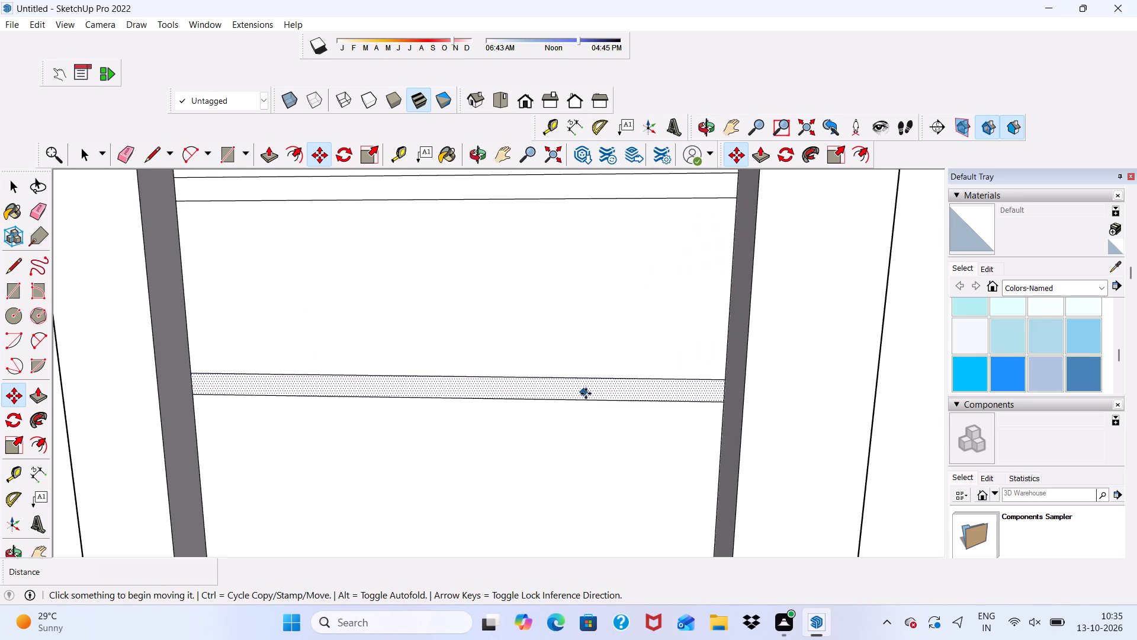
pyautogui.click(589, 393)
pyautogui.moveTo(586, 397); pyautogui.dragTo(580, 447)
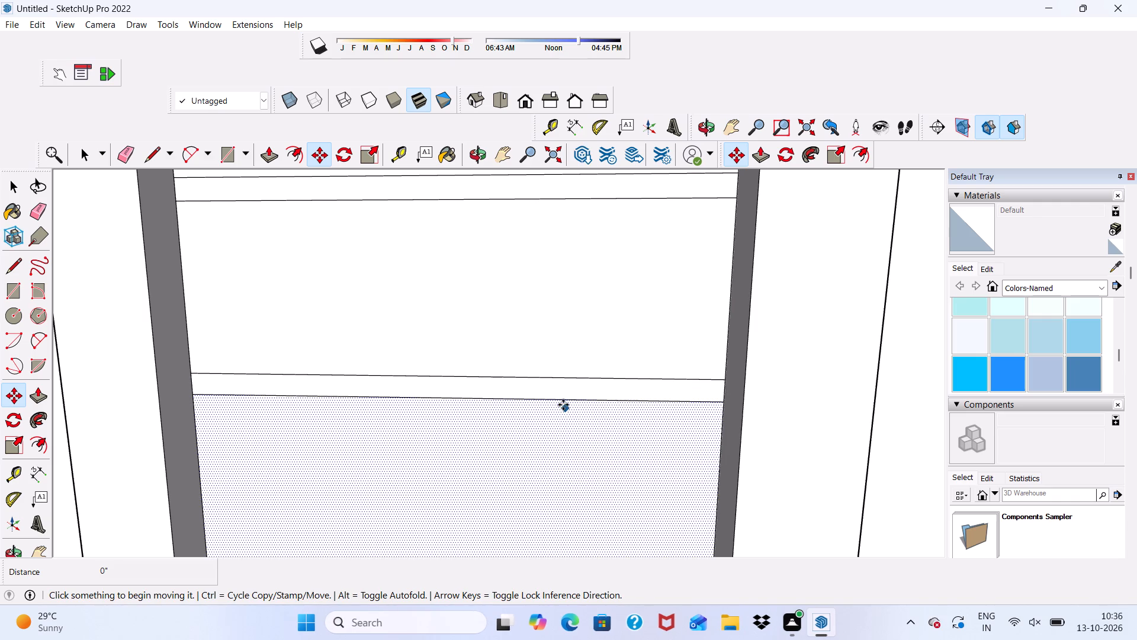
pyautogui.doubleClick(556, 389)
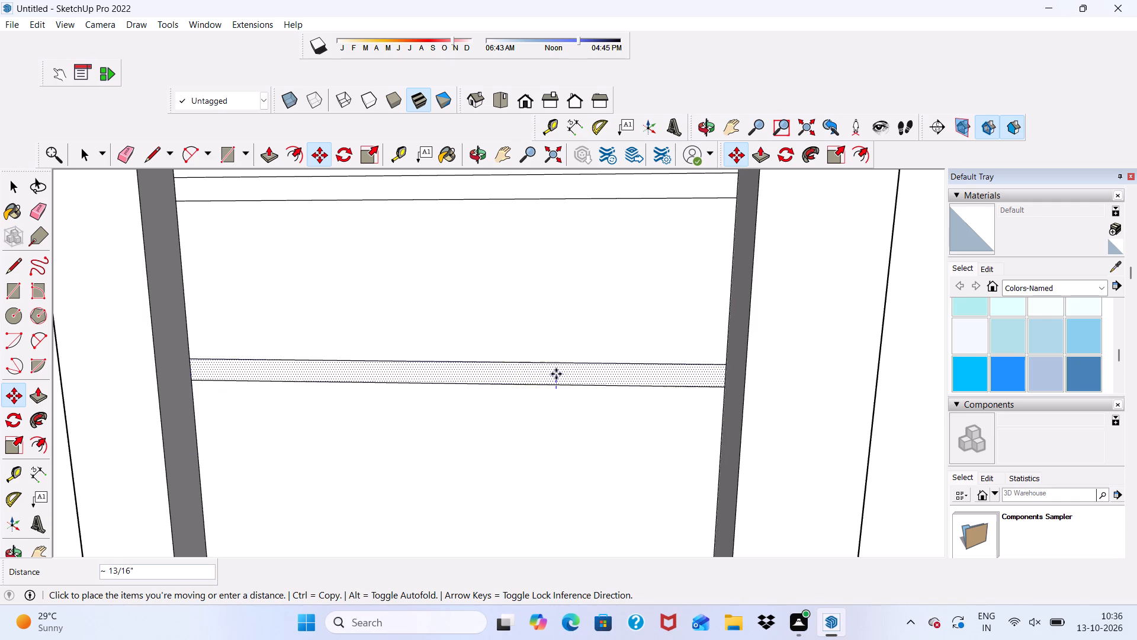
pyautogui.scroll(-5, 558, 481)
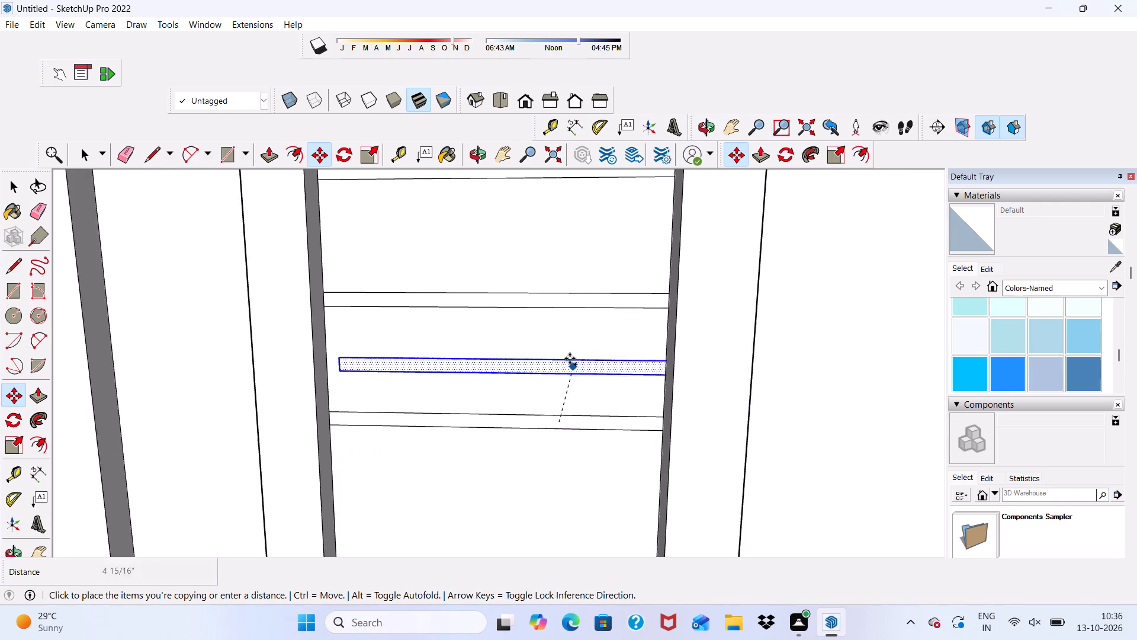
pyautogui.scroll(-10, 561, 343)
pyautogui.scroll(10, 586, 402)
pyautogui.scroll(-5, 449, 404)
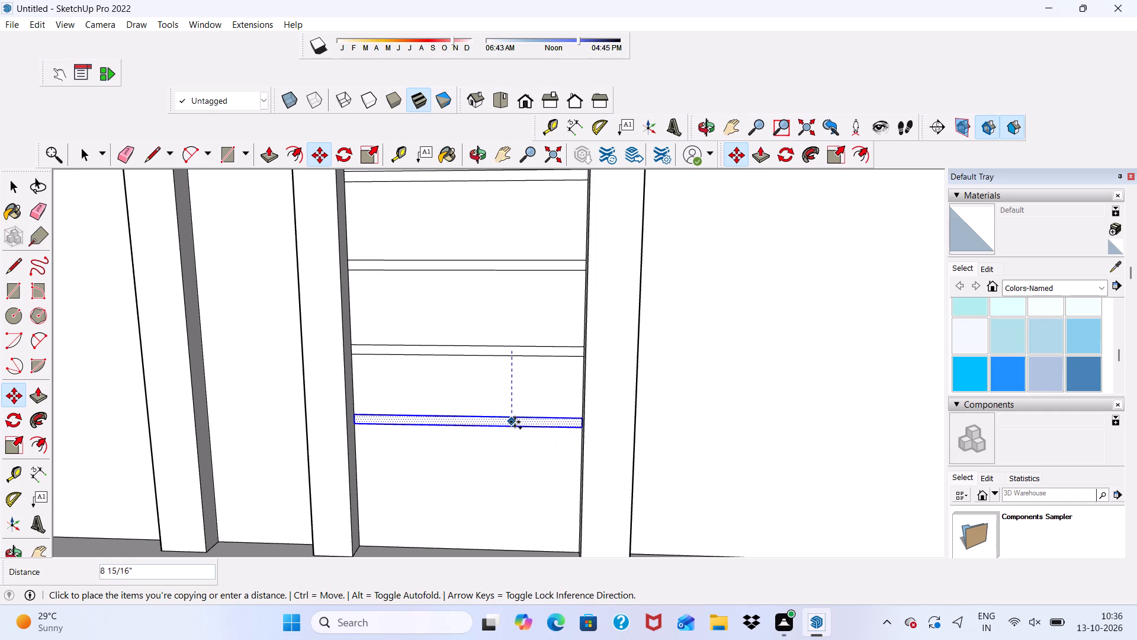
pyautogui.click(515, 428)
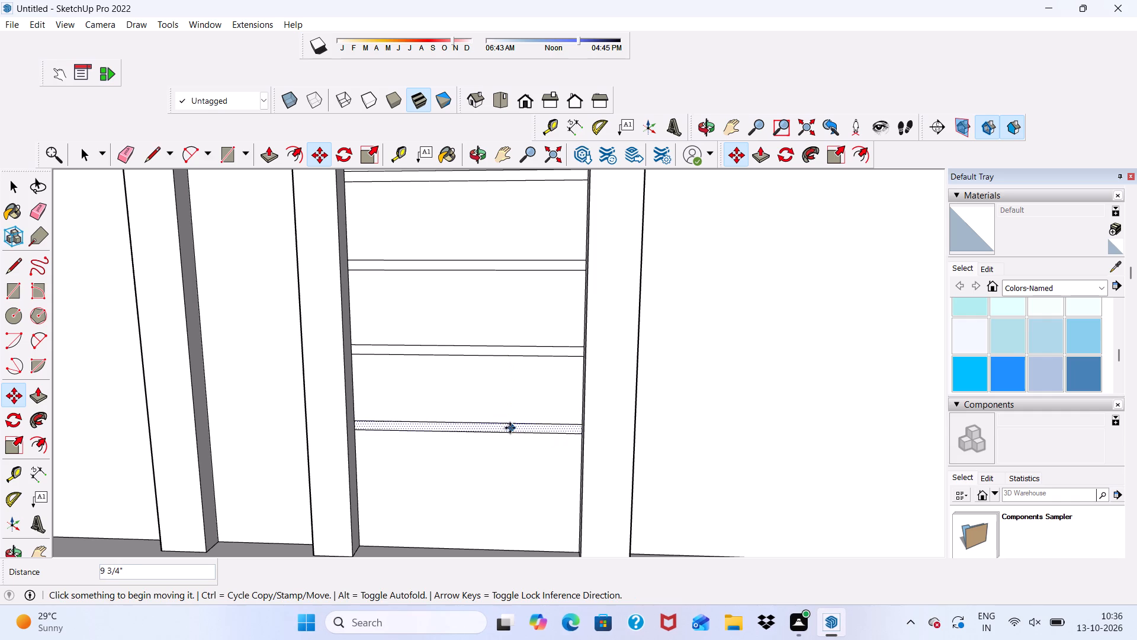
# Copy the new lowest horizontal strip straight down by about 10 3/8", close to the floor.
pyautogui.scroll(3, 502, 435)
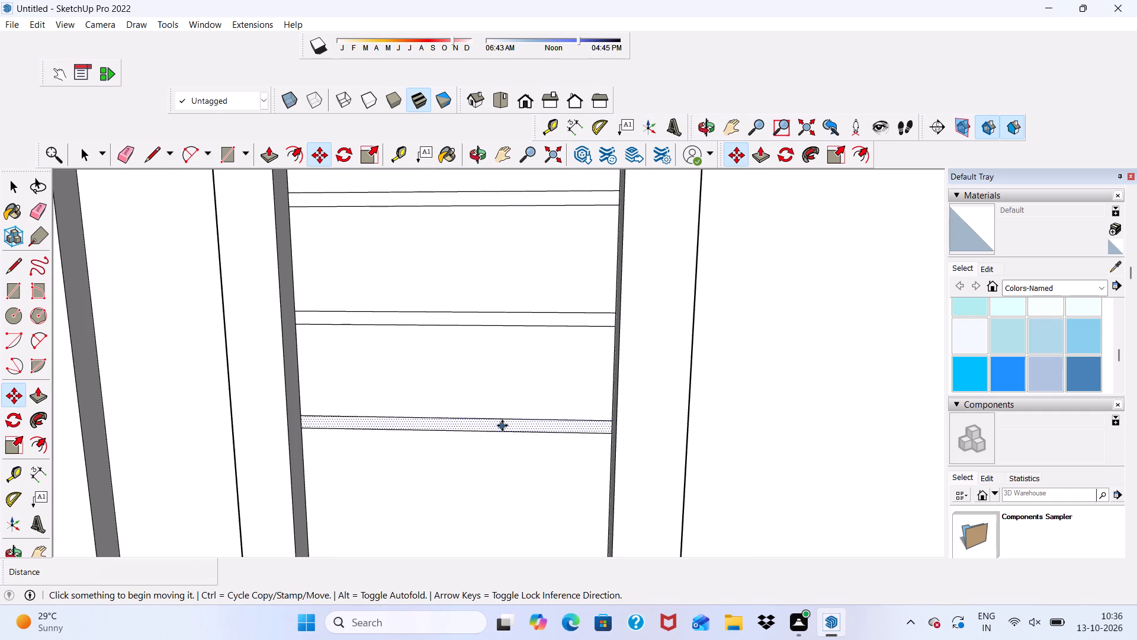
pyautogui.click(503, 427)
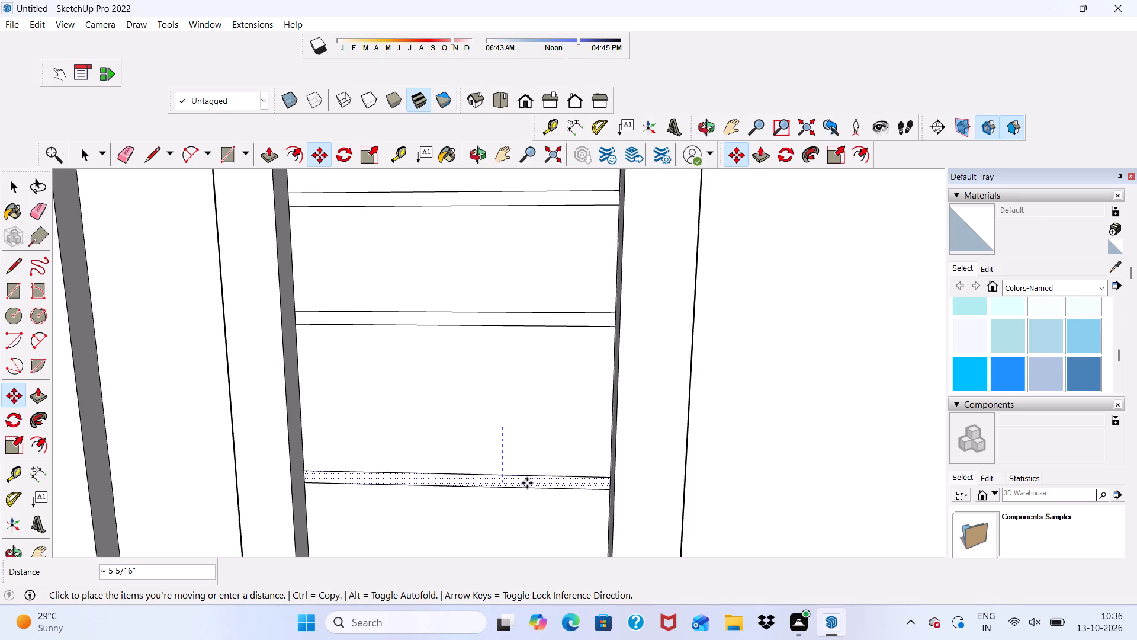
pyautogui.scroll(-10, 525, 464)
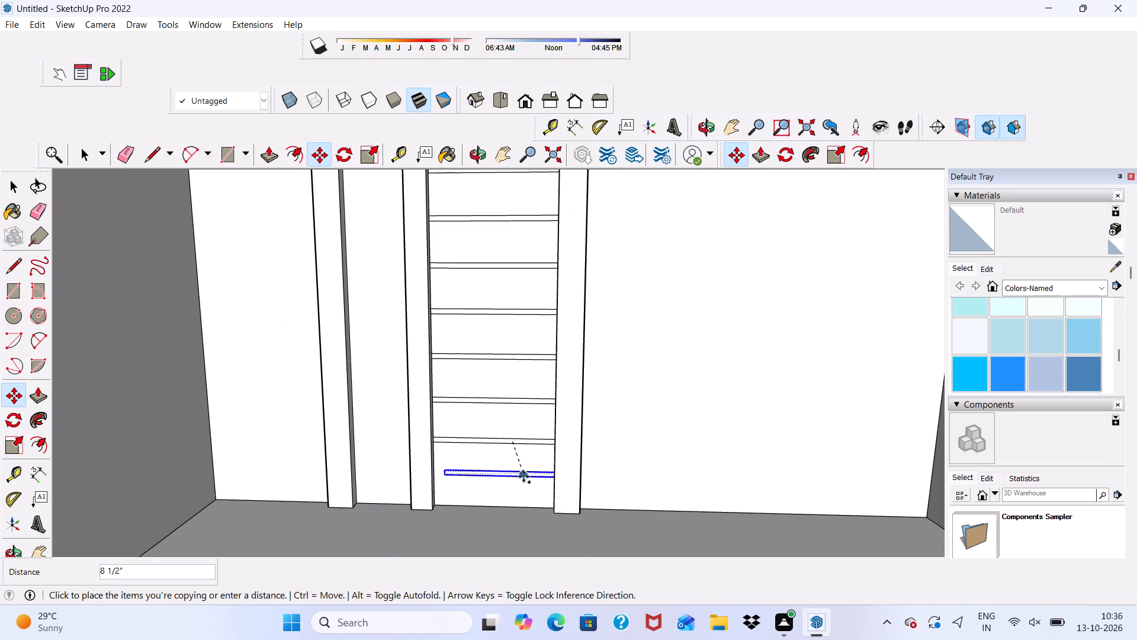
pyautogui.scroll(5, 520, 488)
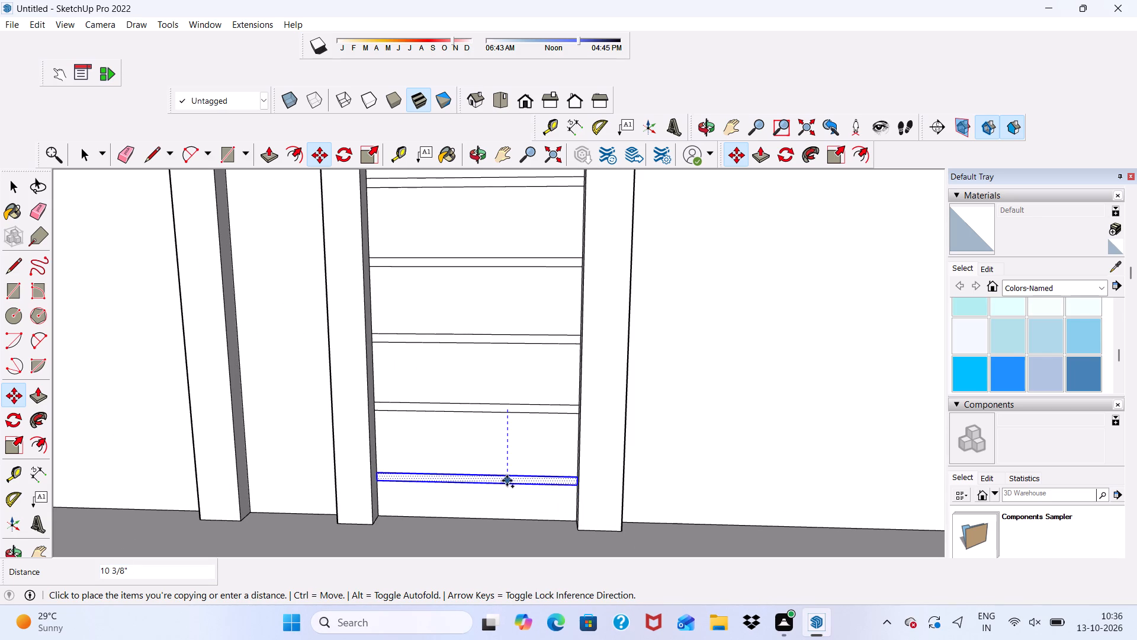
pyautogui.click(508, 481)
# Draw a vertical strip about 15/16" wide and 7' tall across the horizontal strips, a short distance in from the wider panel's outer jamb.
pyautogui.scroll(-4, 510, 494)
pyautogui.scroll(-6, 555, 452)
pyautogui.scroll(6, 530, 264)
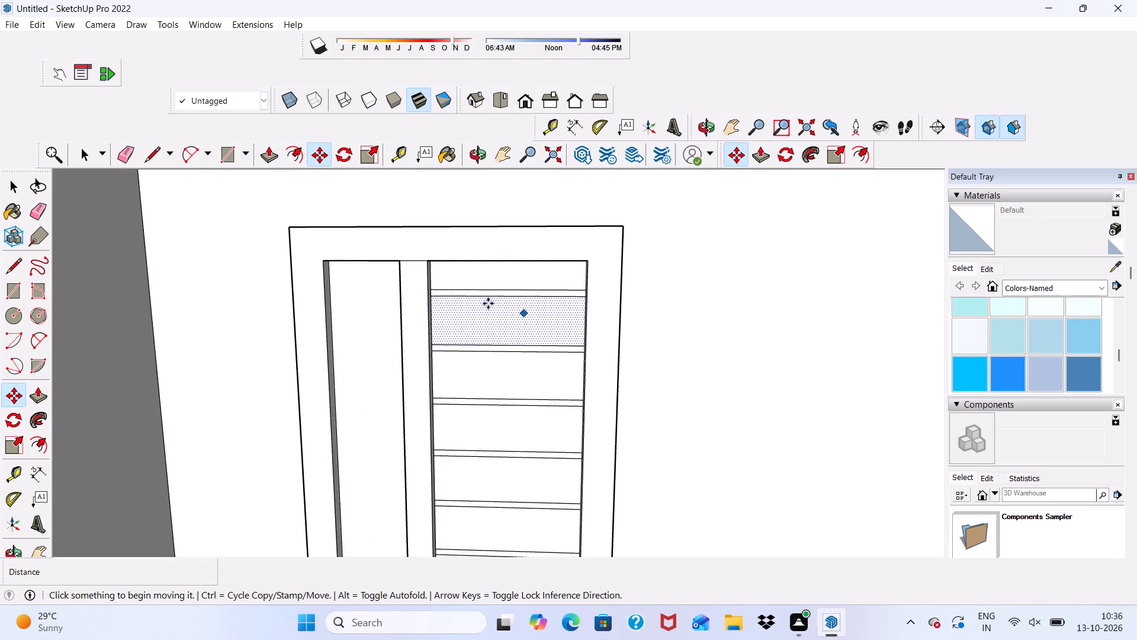
pyautogui.click(225, 148)
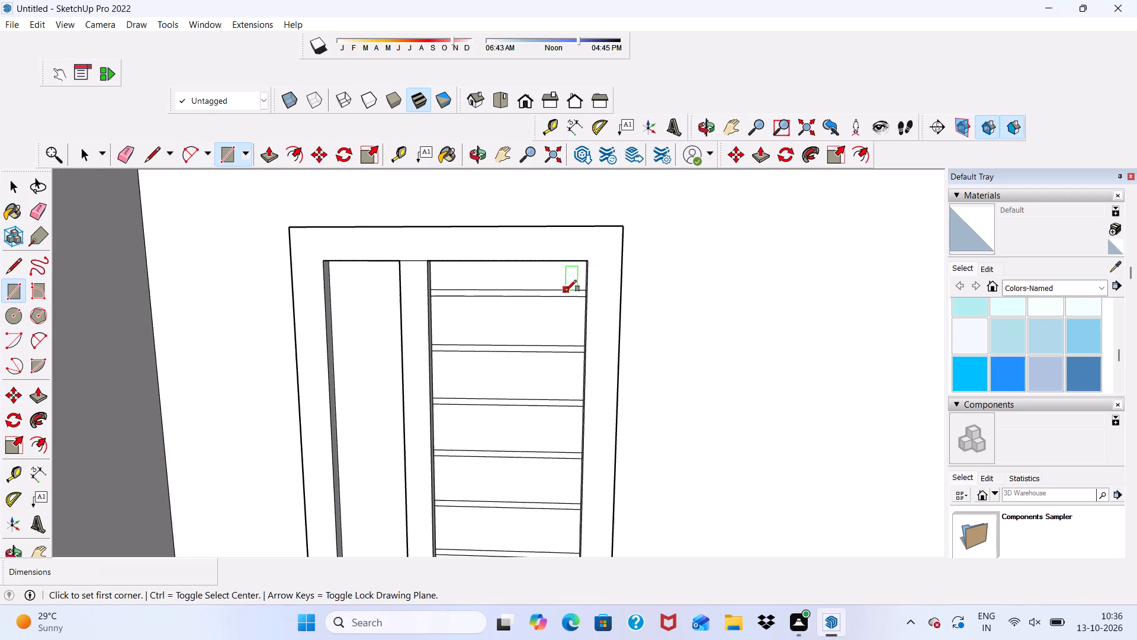
pyautogui.scroll(2, 562, 290)
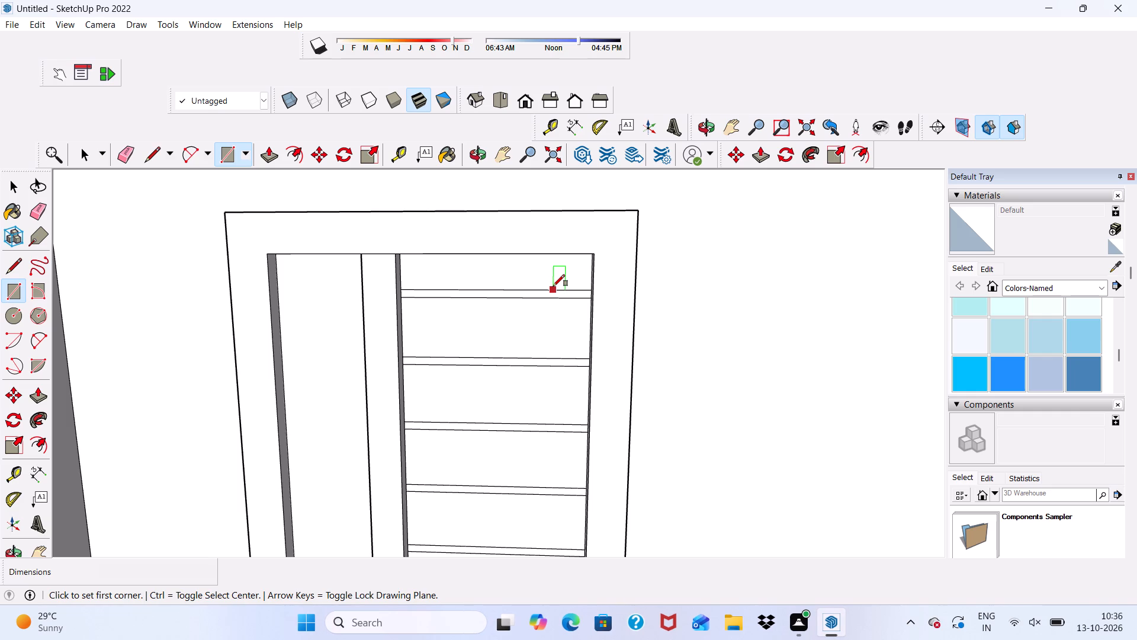
pyautogui.scroll(5, 552, 264)
pyautogui.scroll(-1, 563, 231)
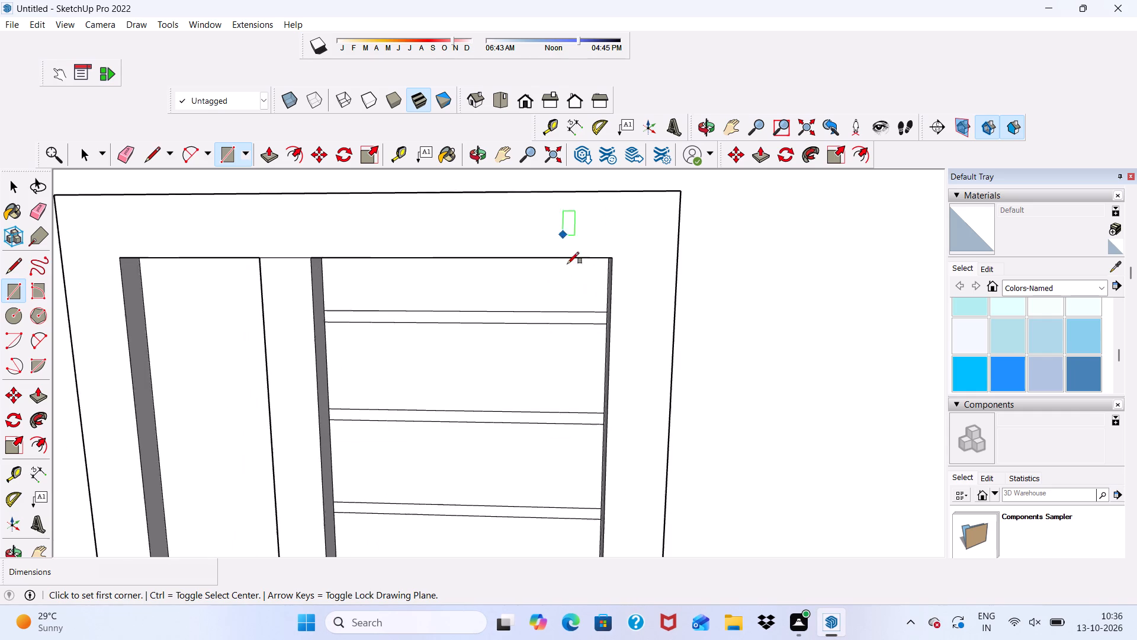
pyautogui.moveTo(587, 277); pyautogui.dragTo(608, 187, button='middle')
pyautogui.scroll(5, 618, 255)
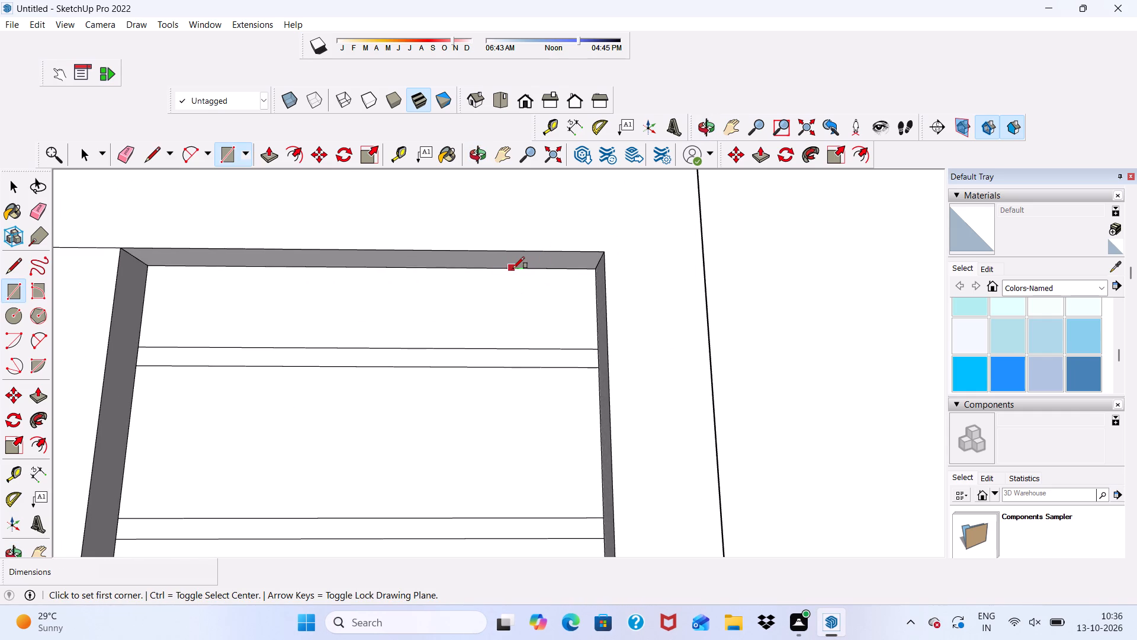
pyautogui.click(510, 267)
pyautogui.scroll(-2, 517, 256)
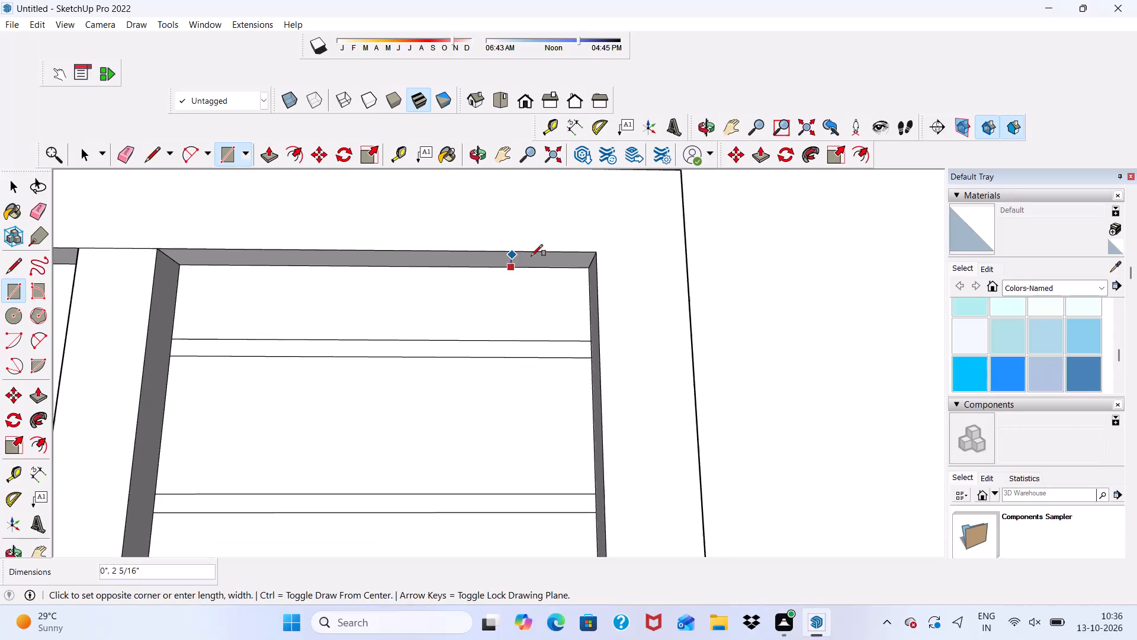
pyautogui.scroll(-20, 531, 256)
pyautogui.moveTo(537, 372); pyautogui.dragTo(509, 473, button='middle')
pyautogui.scroll(2, 516, 507)
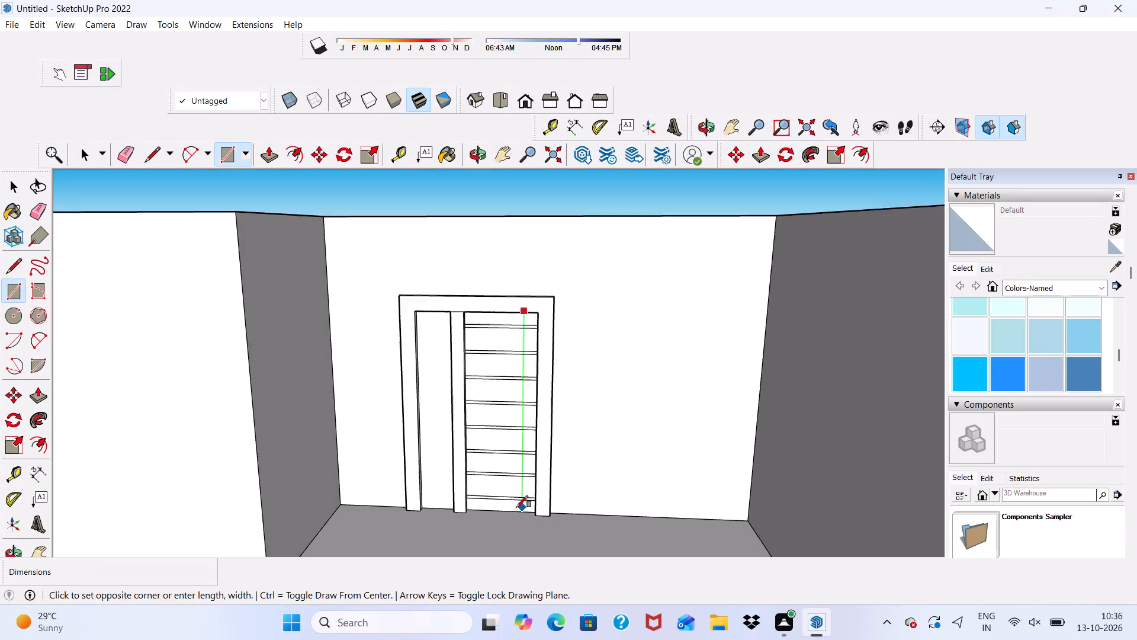
pyautogui.scroll(10, 516, 507)
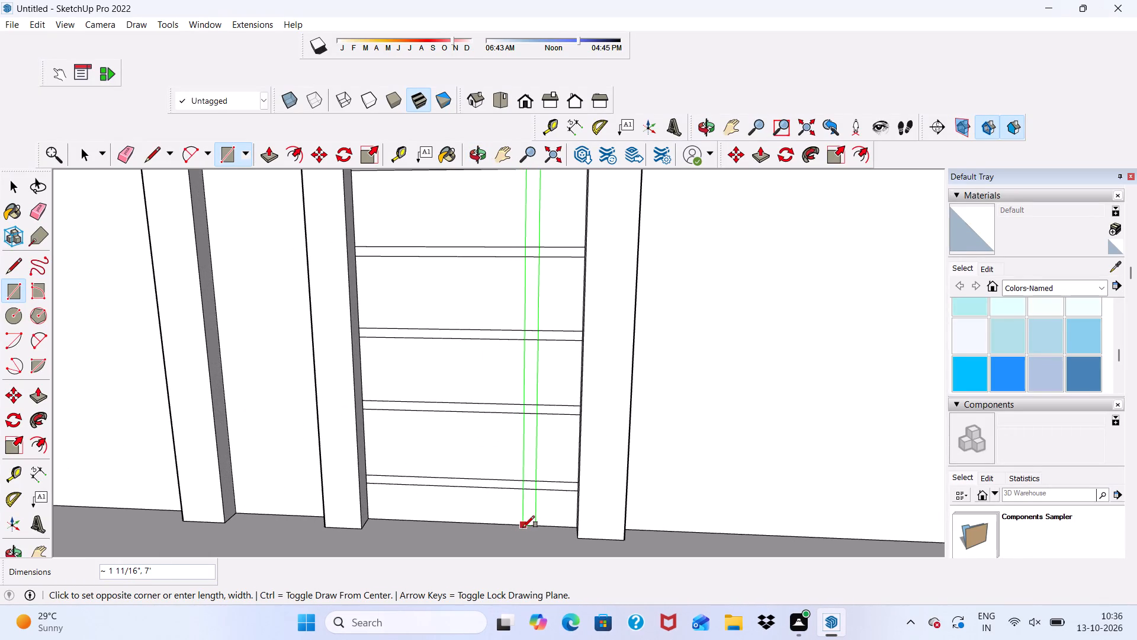
pyautogui.scroll(2, 531, 537)
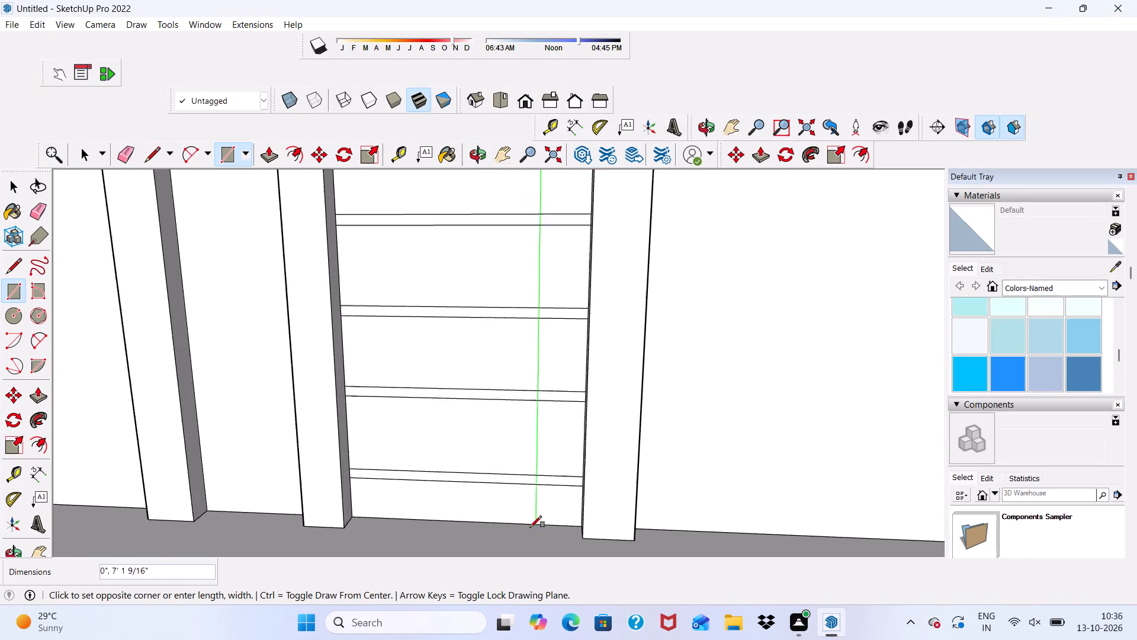
pyautogui.scroll(7, 530, 527)
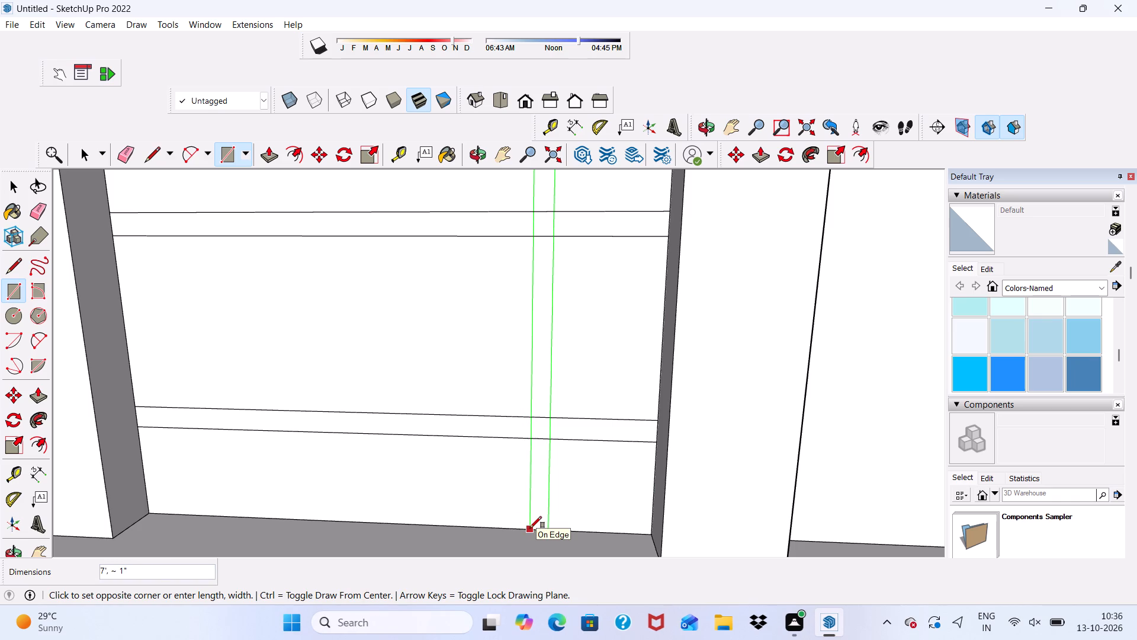
pyautogui.click(532, 528)
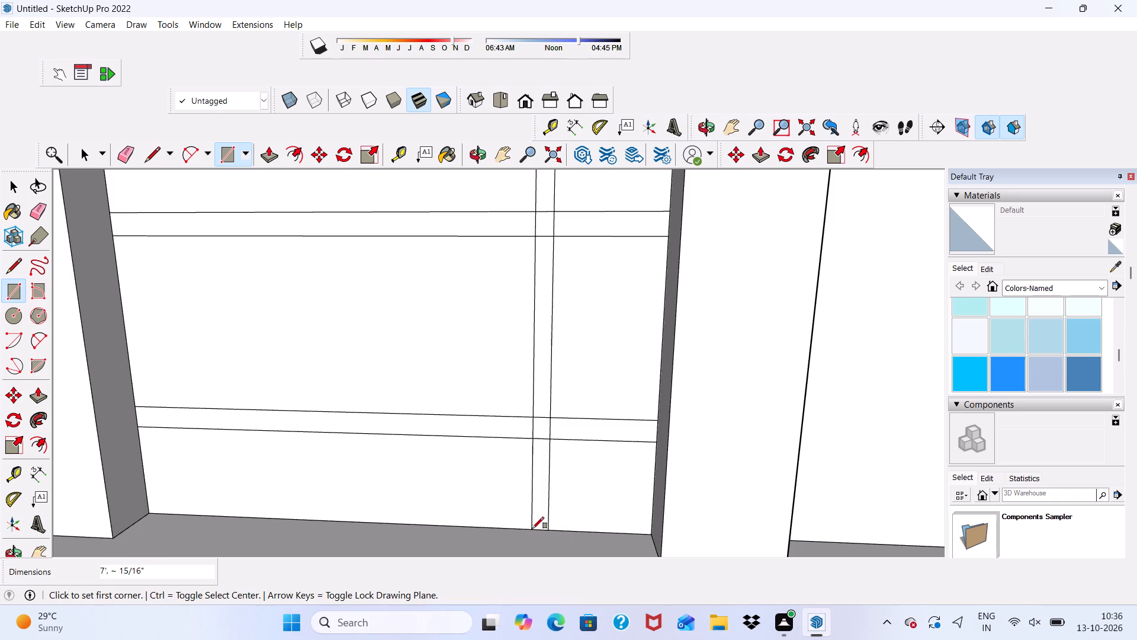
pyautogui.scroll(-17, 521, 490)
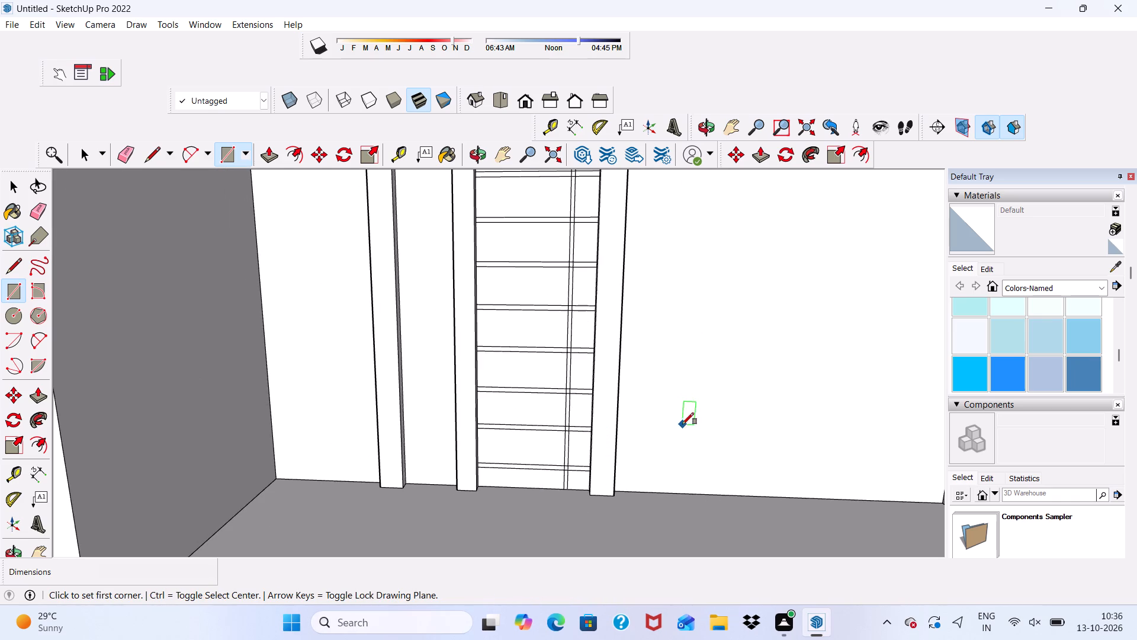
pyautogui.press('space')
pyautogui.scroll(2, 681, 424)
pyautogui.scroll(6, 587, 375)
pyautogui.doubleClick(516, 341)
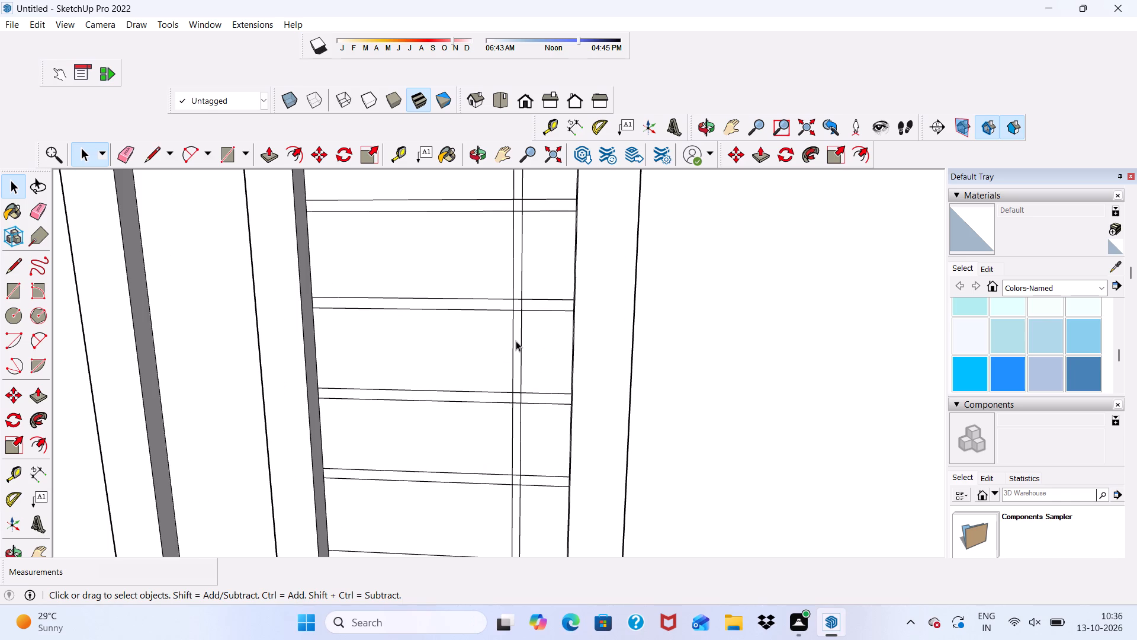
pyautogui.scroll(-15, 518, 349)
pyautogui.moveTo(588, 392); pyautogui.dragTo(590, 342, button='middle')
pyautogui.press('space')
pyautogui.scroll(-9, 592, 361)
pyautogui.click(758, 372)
# Draw a second vertical strip about 7/8" wide and 7' tall down the middle of the wider door panel, from head to floor.
pyautogui.scroll(4, 558, 355)
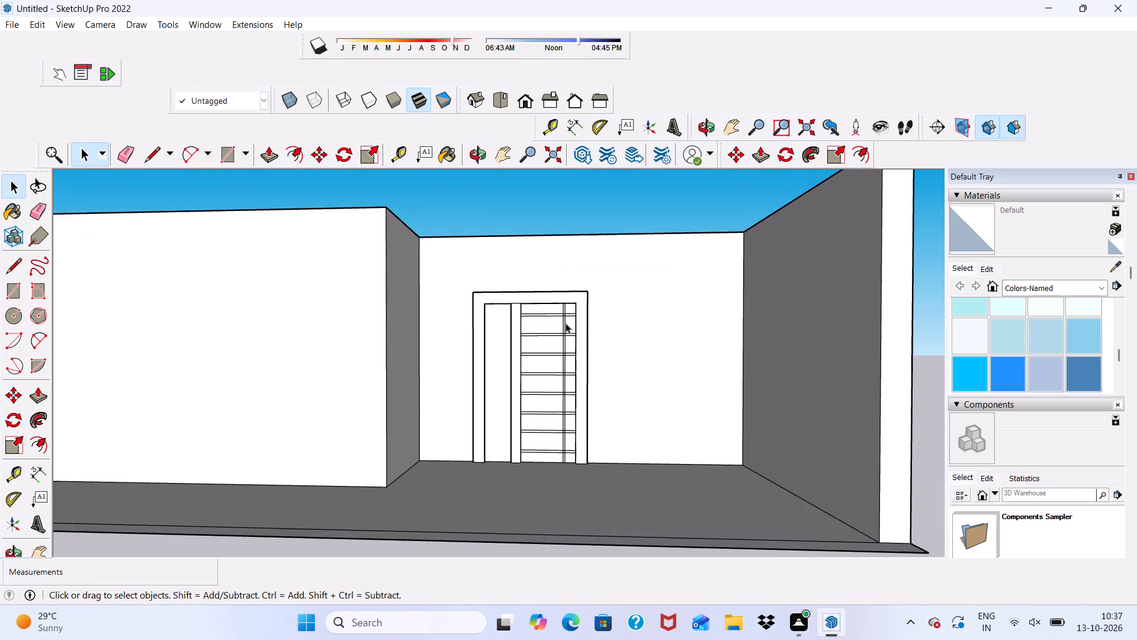
pyautogui.scroll(12, 566, 323)
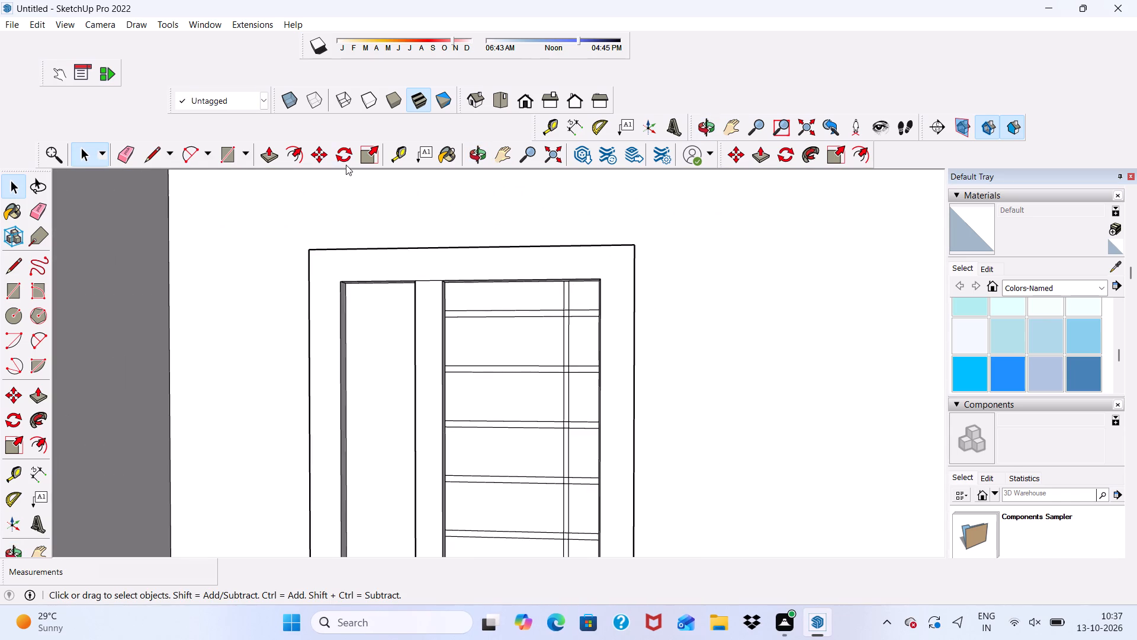
pyautogui.scroll(-9, 451, 270)
pyautogui.scroll(3, 555, 308)
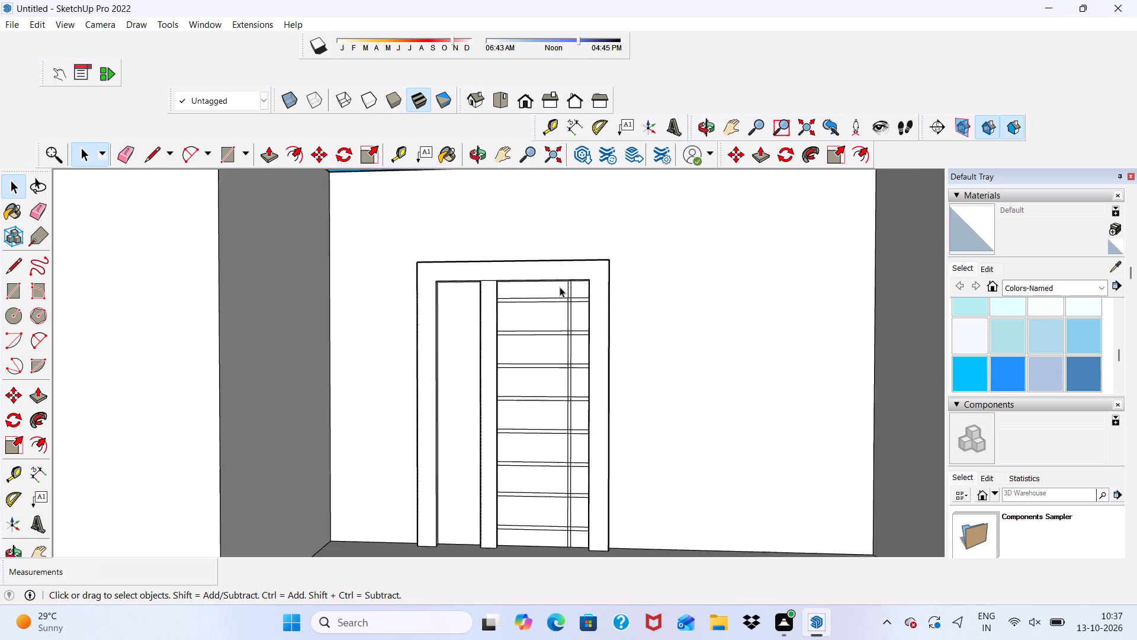
pyautogui.scroll(1, 560, 287)
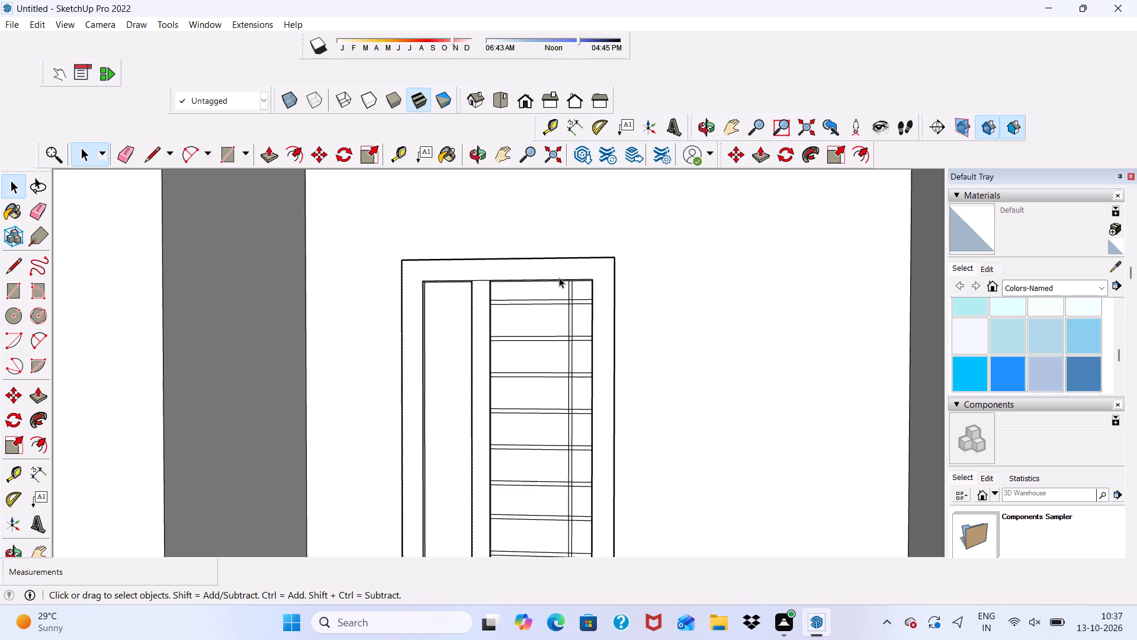
pyautogui.scroll(3, 531, 308)
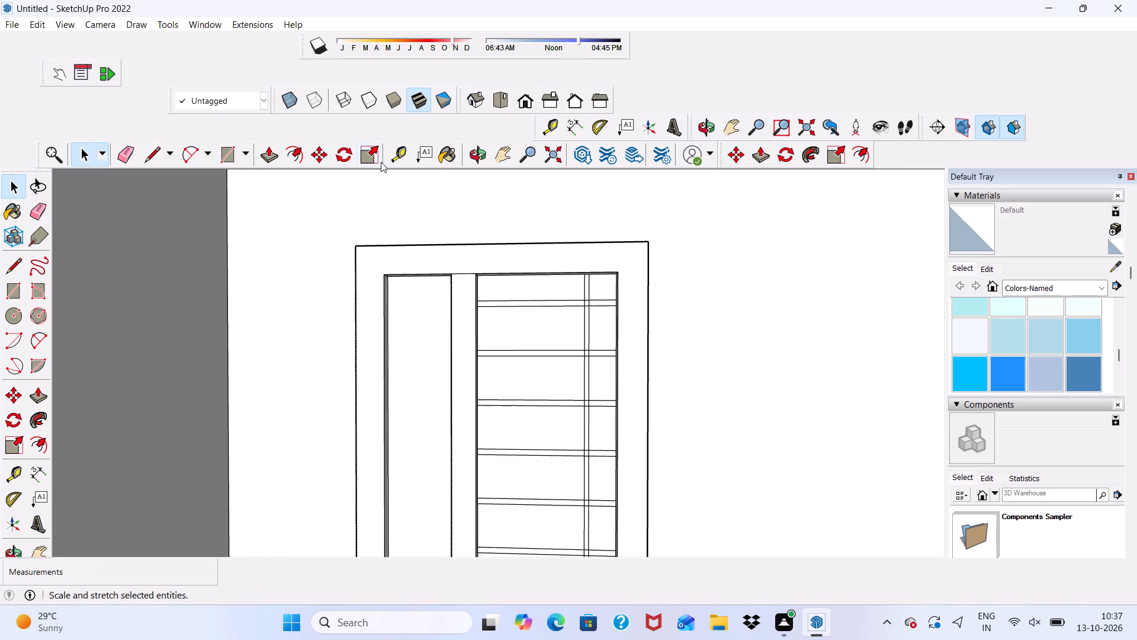
pyautogui.click(237, 152)
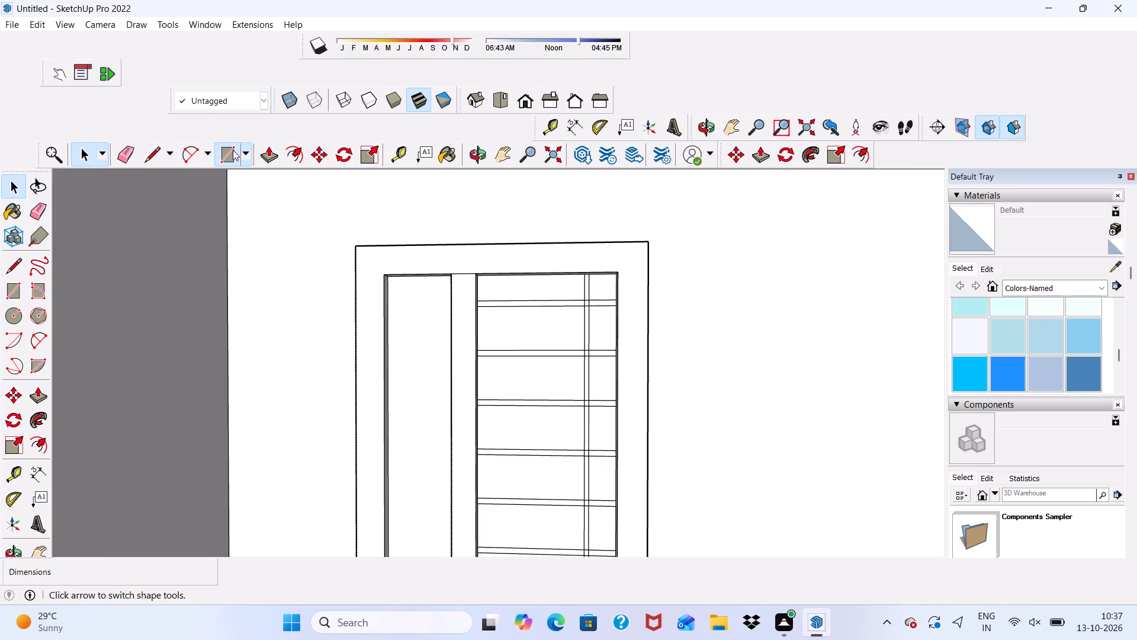
pyautogui.click(233, 155)
pyautogui.scroll(4, 583, 341)
pyautogui.moveTo(551, 287); pyautogui.dragTo(558, 257, button='middle')
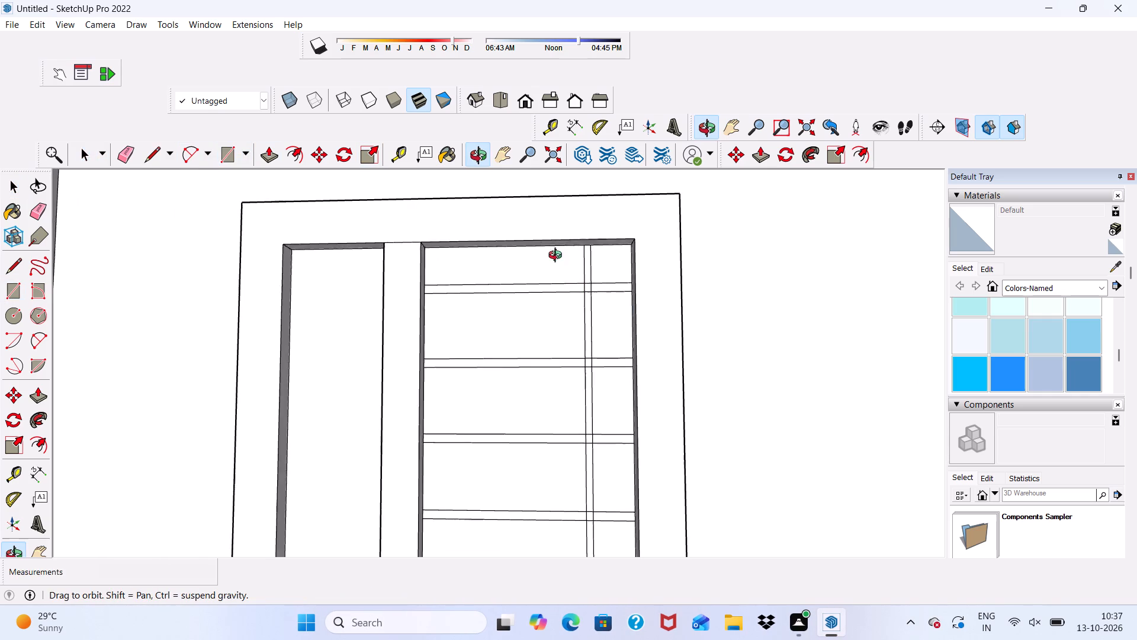
pyautogui.moveTo(558, 257); pyautogui.dragTo(560, 234, button='middle')
pyautogui.scroll(5, 551, 247)
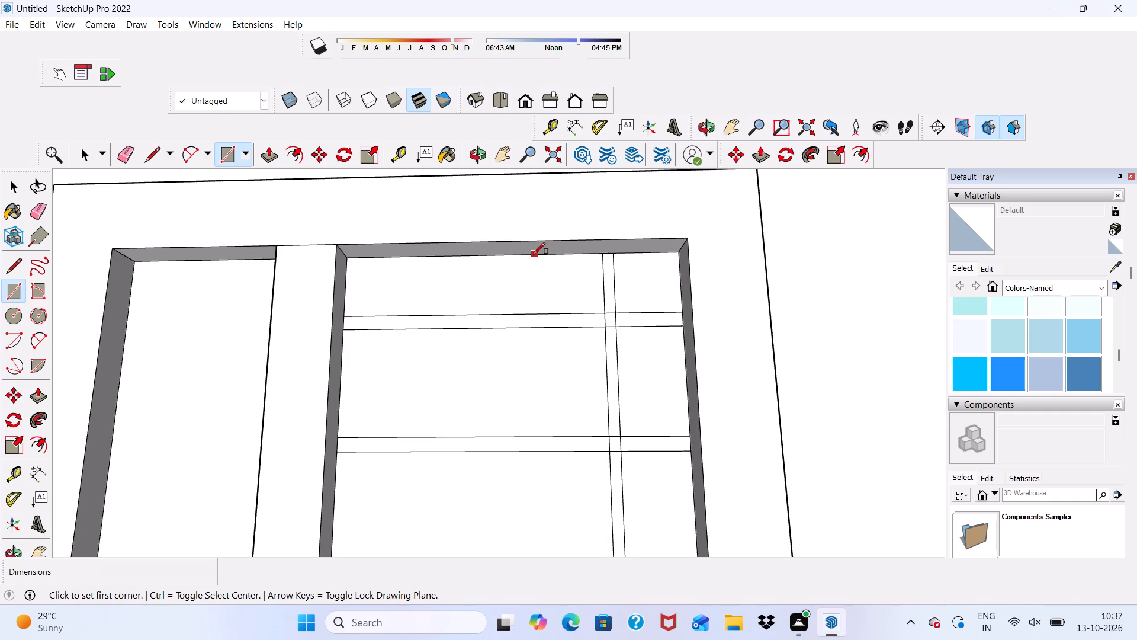
pyautogui.click(532, 254)
pyautogui.scroll(-18, 539, 197)
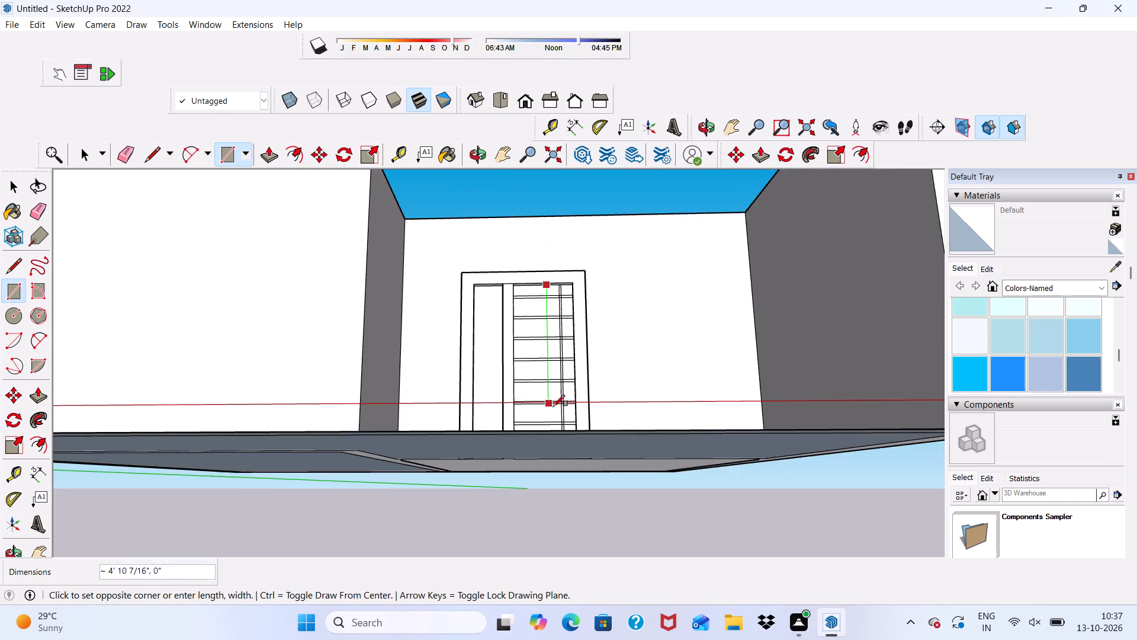
pyautogui.scroll(-2, 553, 407)
pyautogui.moveTo(554, 408); pyautogui.dragTo(571, 517, button='middle')
pyautogui.scroll(11, 560, 464)
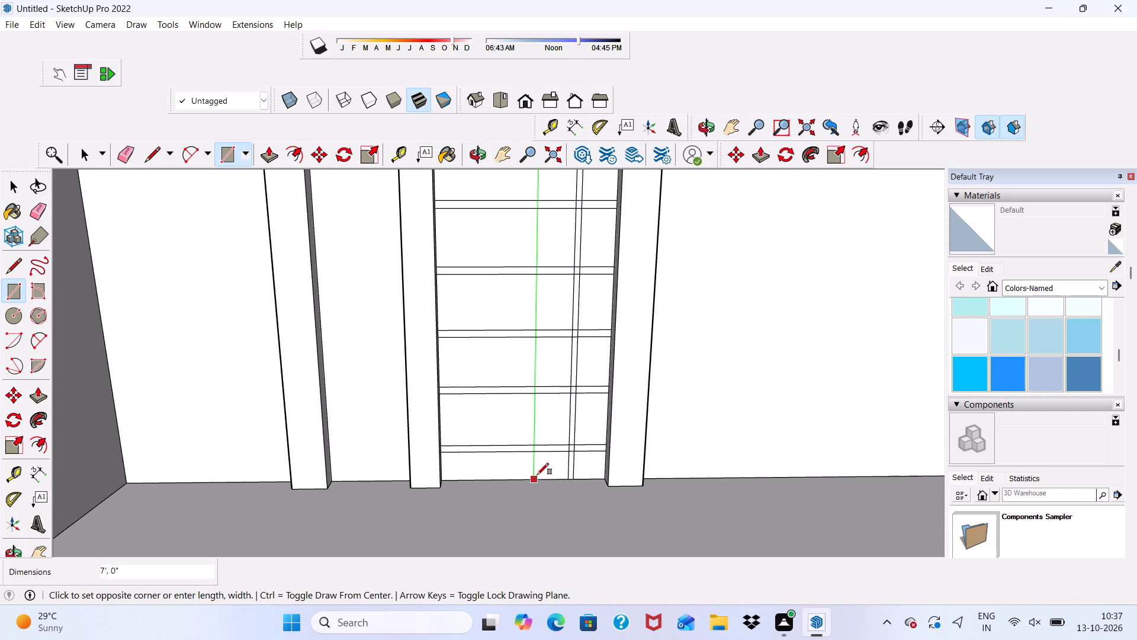
pyautogui.scroll(11, 537, 473)
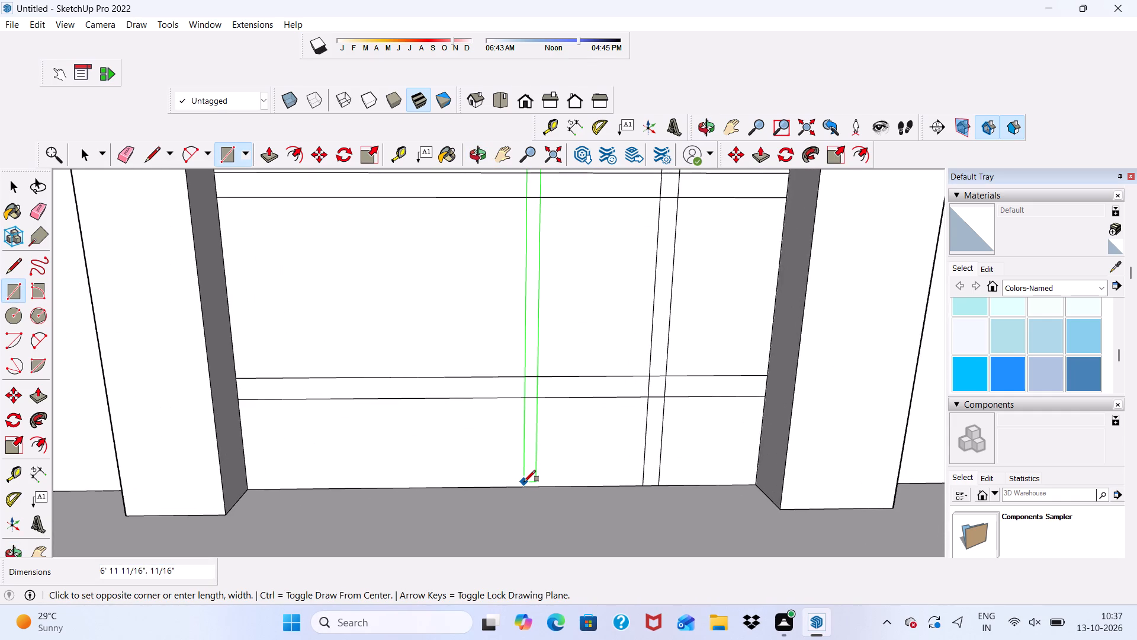
pyautogui.scroll(3, 523, 498)
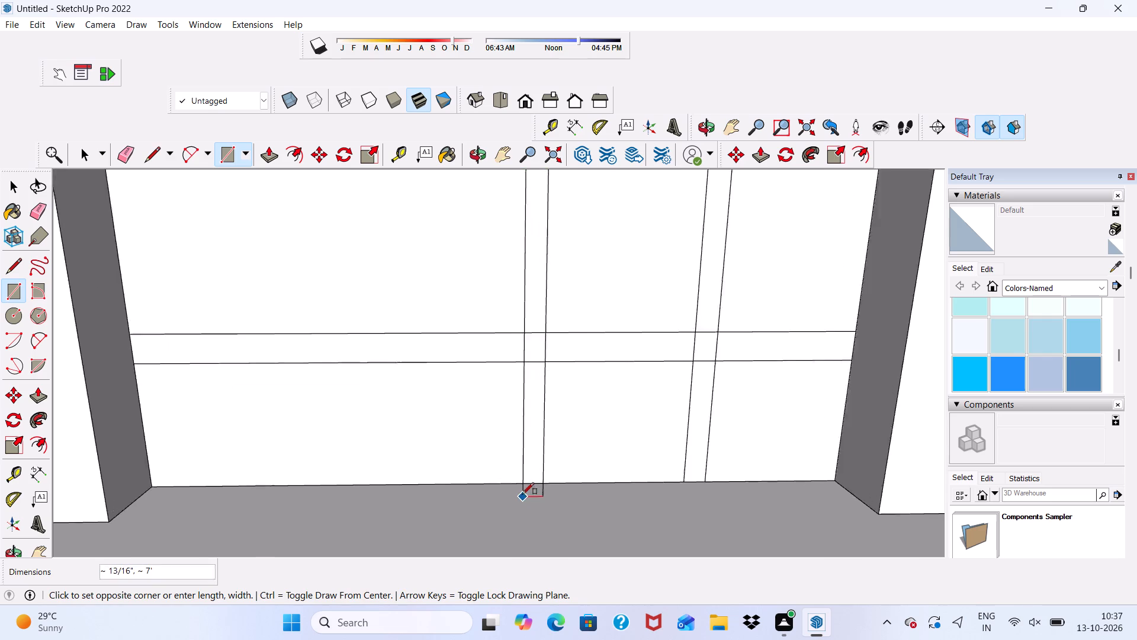
pyautogui.scroll(2, 522, 494)
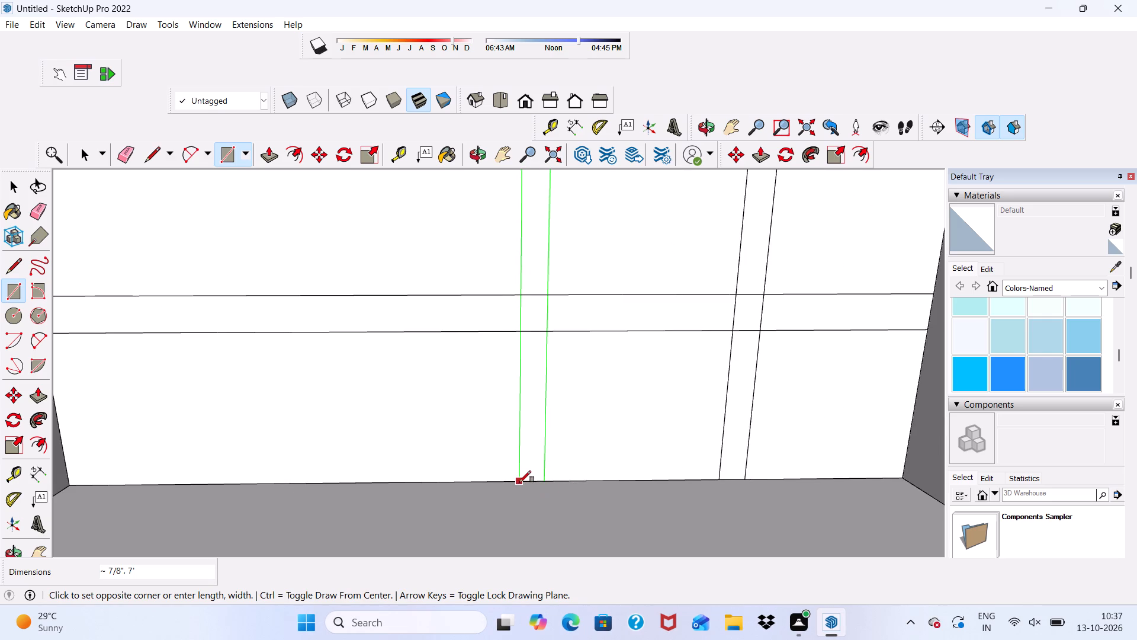
pyautogui.click(519, 482)
# Draw a third vertical strip about 11/16" wide and 7' tall on the wider door panel, near the mullion beside the narrow panel.
pyautogui.scroll(-6, 519, 485)
pyautogui.scroll(-16, 590, 473)
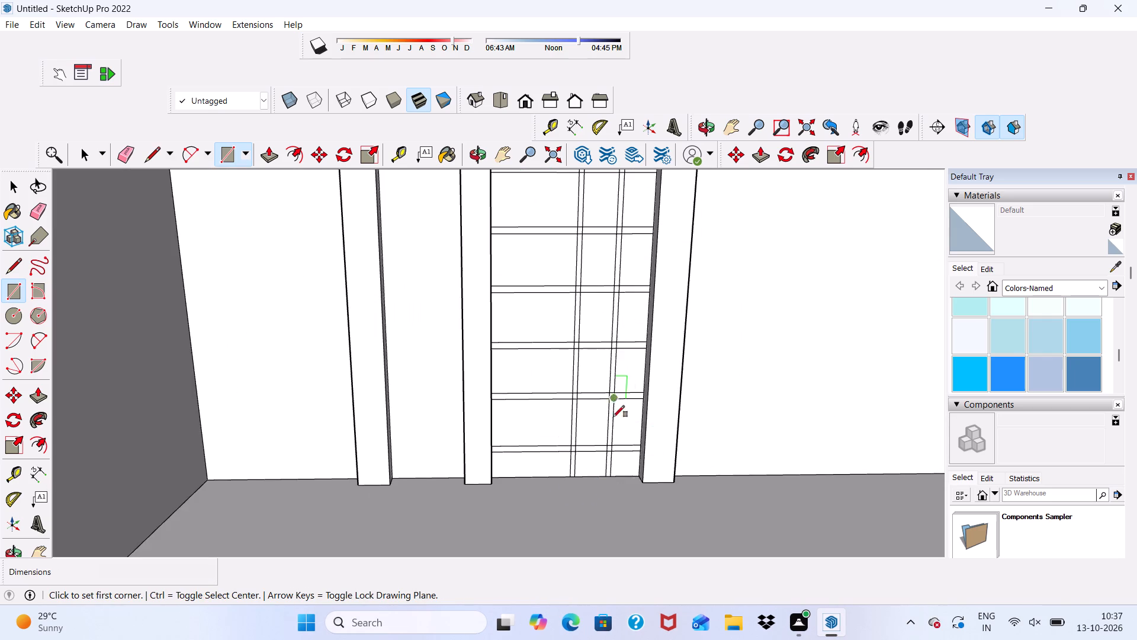
pyautogui.scroll(-3, 613, 417)
pyautogui.scroll(8, 550, 193)
pyautogui.moveTo(582, 206); pyautogui.dragTo(568, 132, button='middle')
pyautogui.scroll(5, 610, 249)
pyautogui.scroll(4, 568, 188)
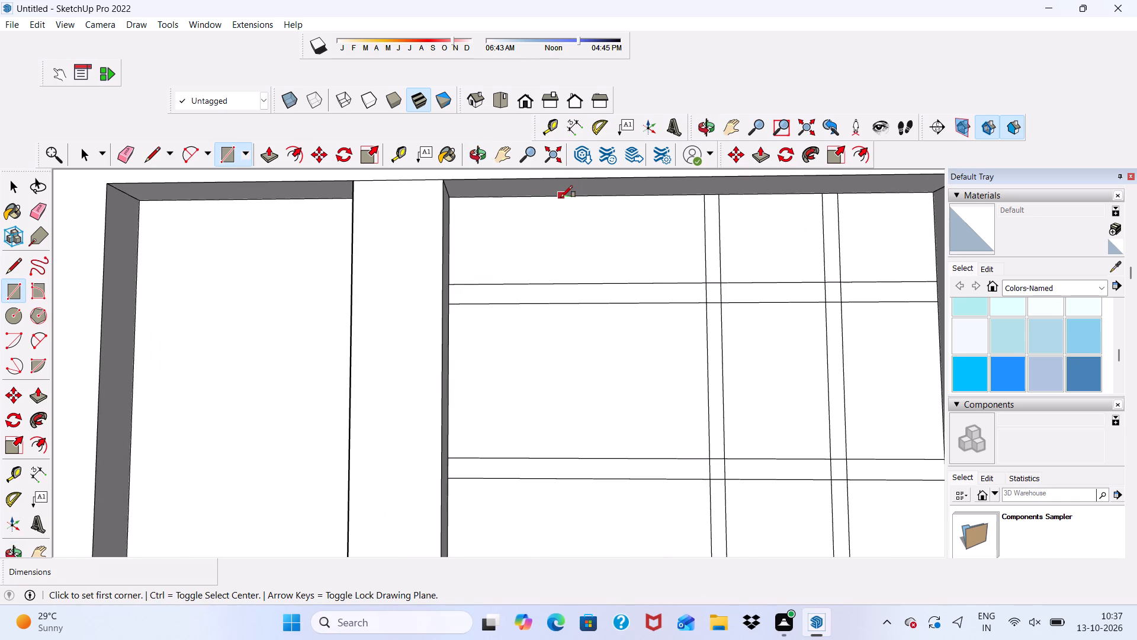
pyautogui.click(564, 194)
pyautogui.scroll(-16, 600, 277)
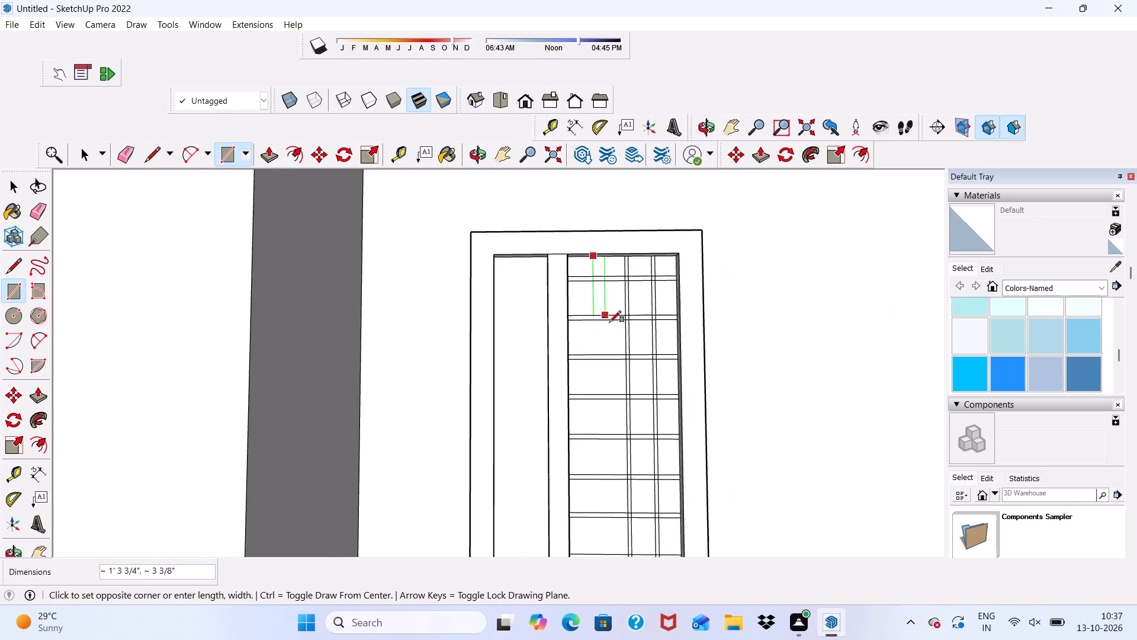
pyautogui.moveTo(610, 322); pyautogui.dragTo(592, 382, button='middle')
pyautogui.scroll(-9, 574, 303)
pyautogui.scroll(5, 596, 461)
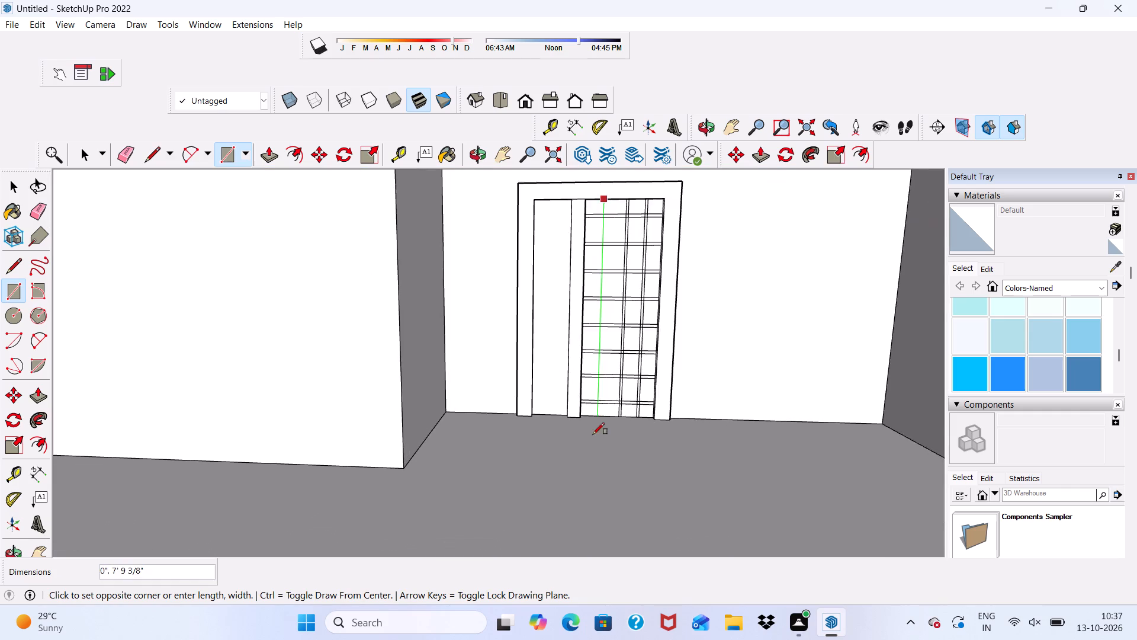
pyautogui.scroll(10, 610, 399)
pyautogui.scroll(4, 629, 459)
pyautogui.scroll(6, 565, 450)
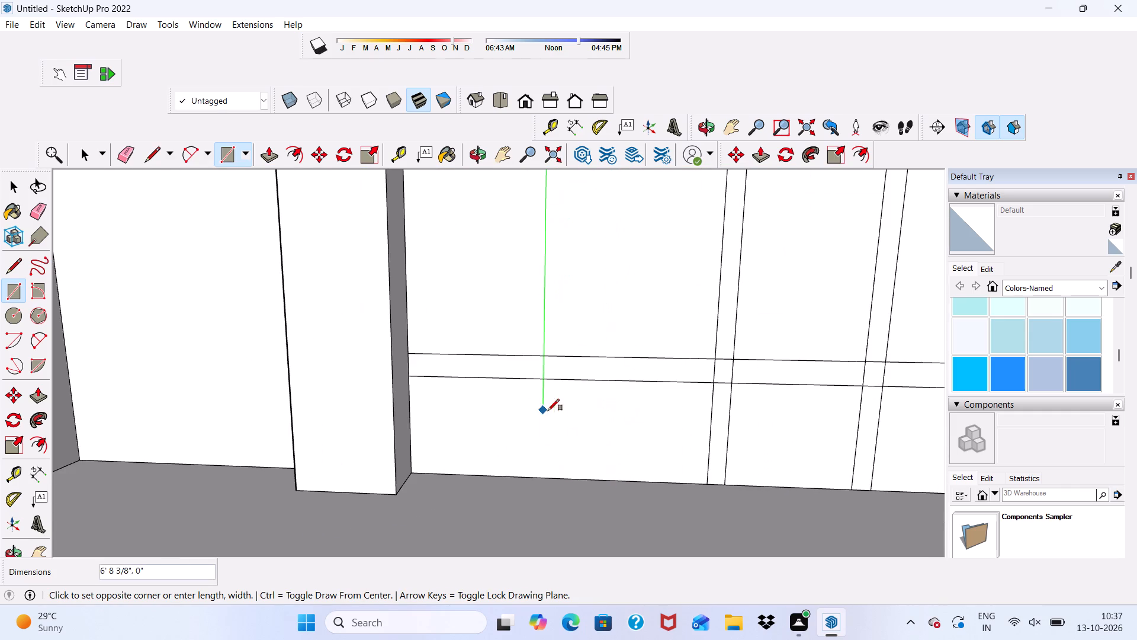
pyautogui.scroll(2, 560, 484)
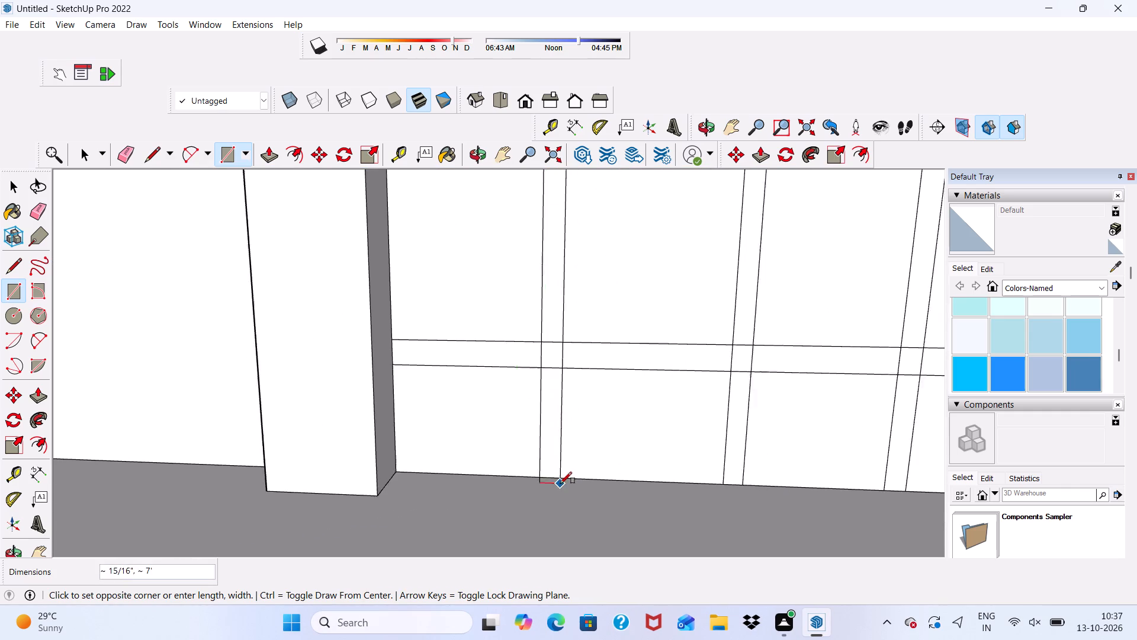
pyautogui.scroll(2, 560, 484)
pyautogui.click(553, 476)
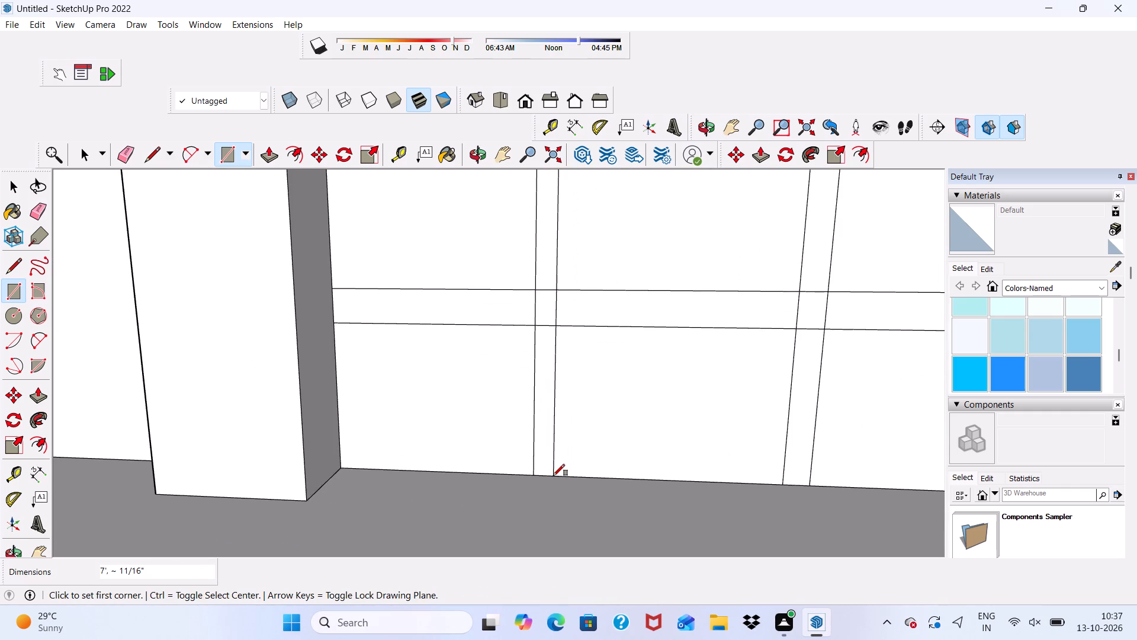
# Erase the crossing line segments where the vertical strip nearest the mullion meets the top horizontal strip.
pyautogui.scroll(-17, 557, 479)
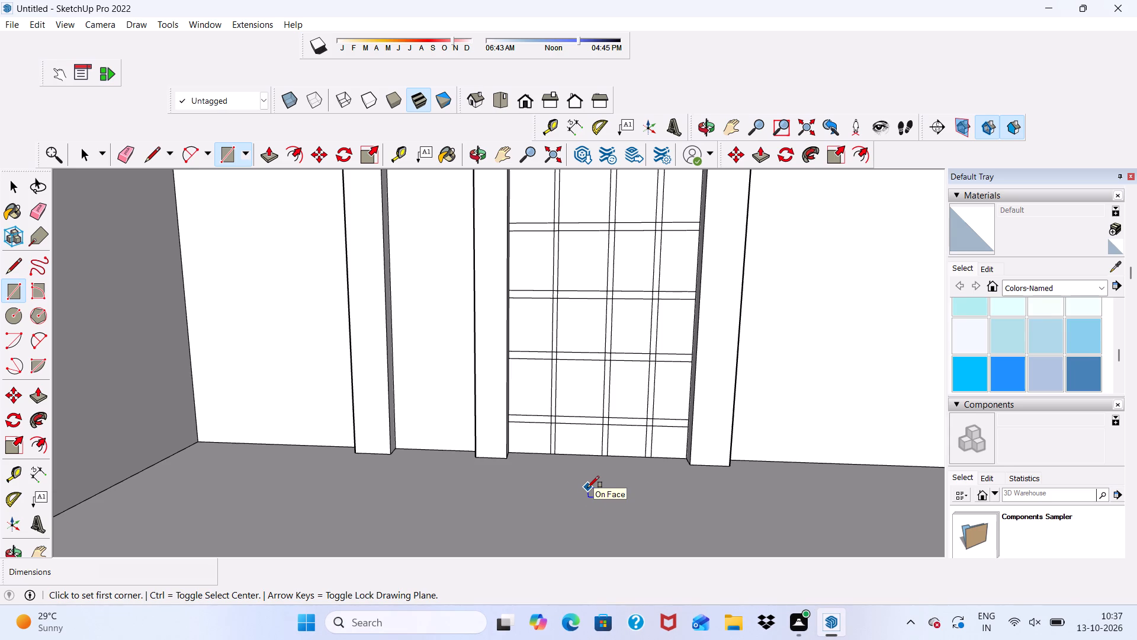
pyautogui.scroll(-14, 587, 484)
pyautogui.scroll(5, 598, 226)
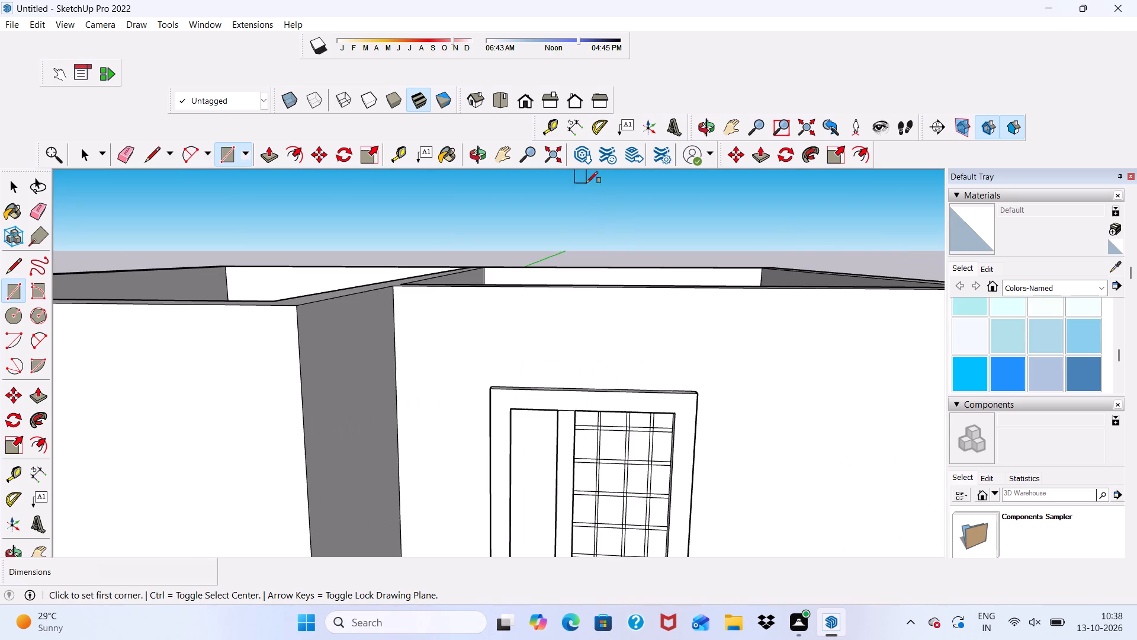
pyautogui.press('space')
pyautogui.scroll(10, 614, 435)
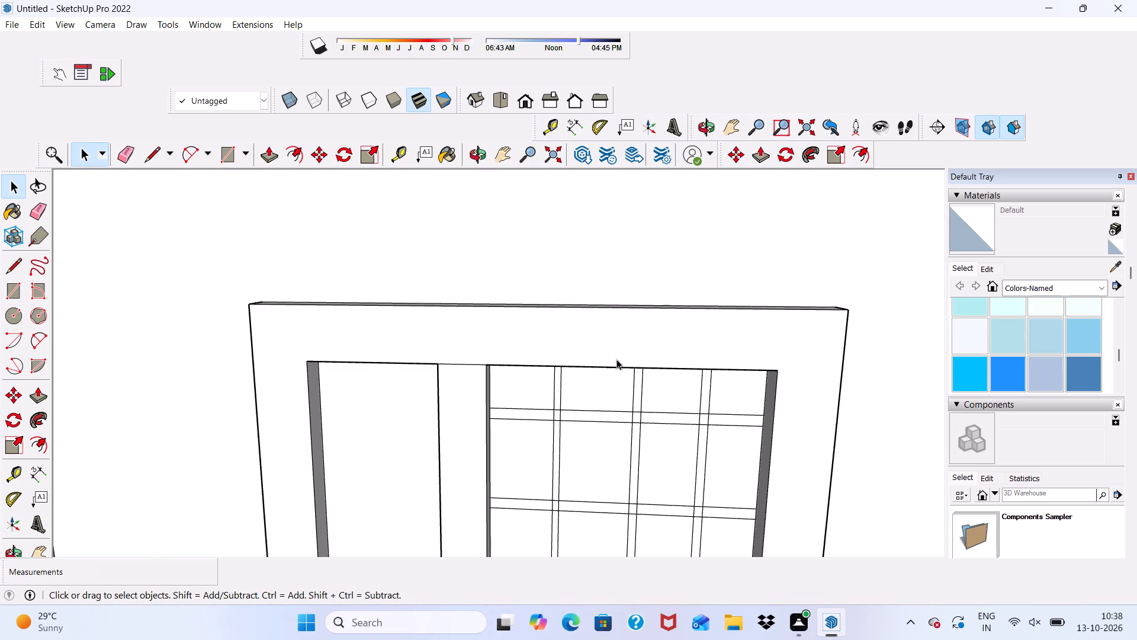
pyautogui.moveTo(124, 151); pyautogui.dragTo(134, 164)
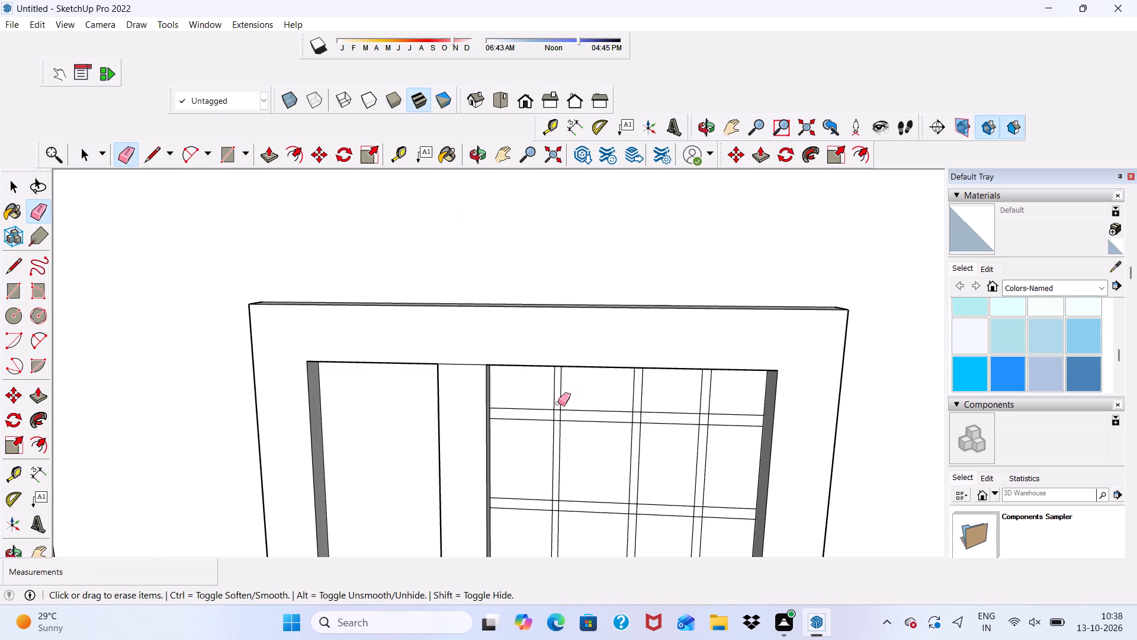
pyautogui.scroll(12, 563, 428)
pyautogui.click(551, 432)
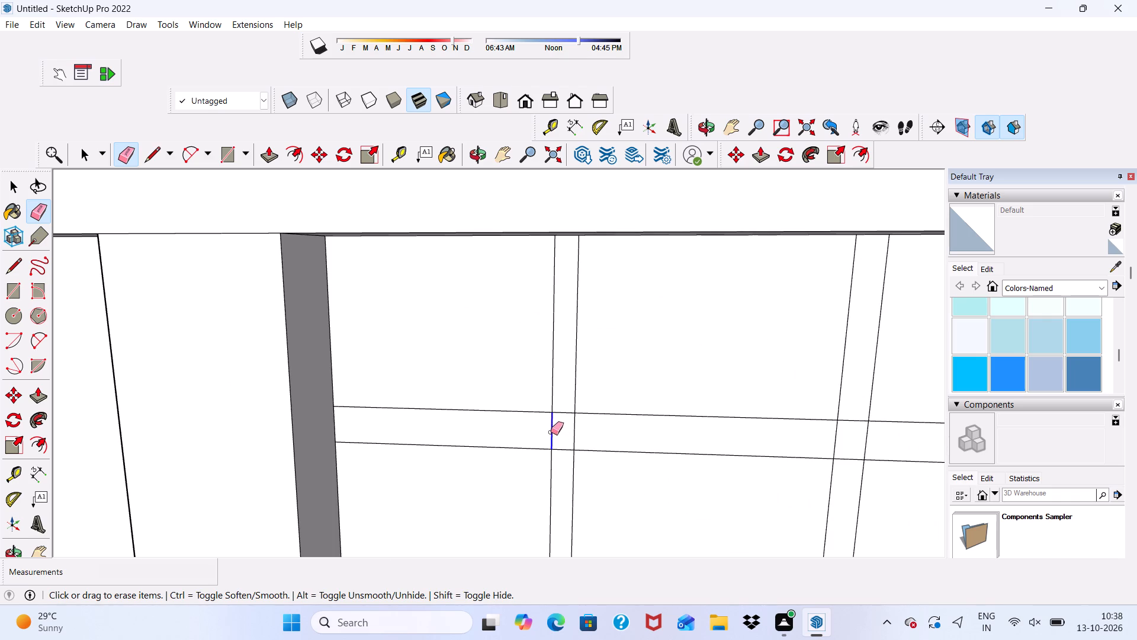
pyautogui.moveTo(579, 430); pyautogui.dragTo(572, 430)
pyautogui.click(564, 406)
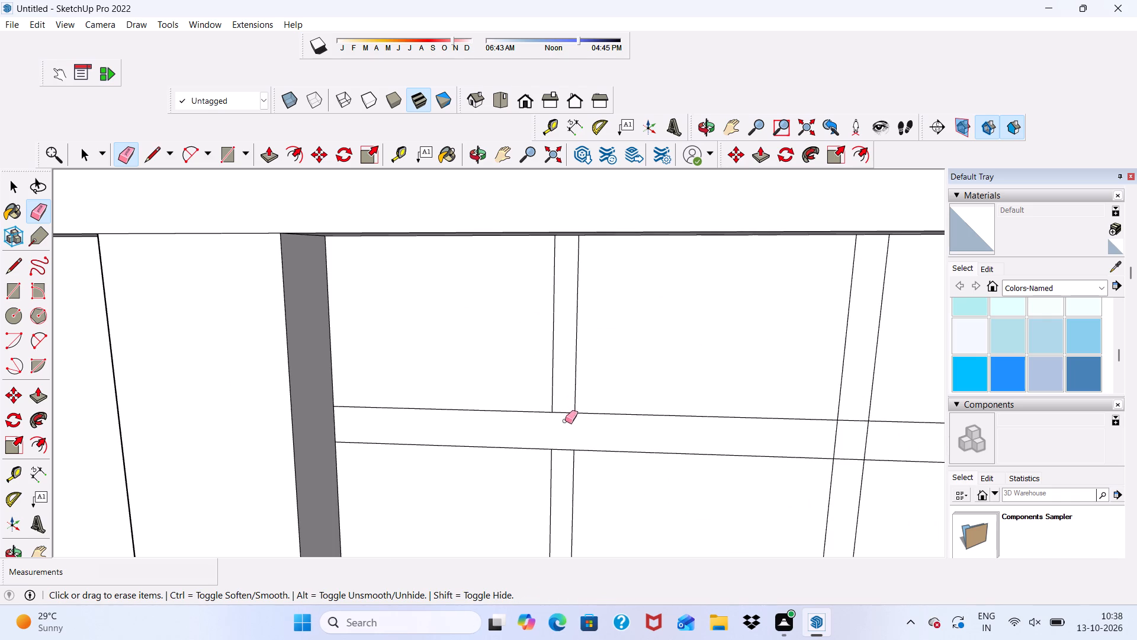
pyautogui.moveTo(562, 410); pyautogui.dragTo(564, 420)
pyautogui.moveTo(560, 448); pyautogui.dragTo(561, 462)
# Erase the crossing line segments where the middle vertical strip meets the top horizontal strip.
pyautogui.scroll(-2, 526, 352)
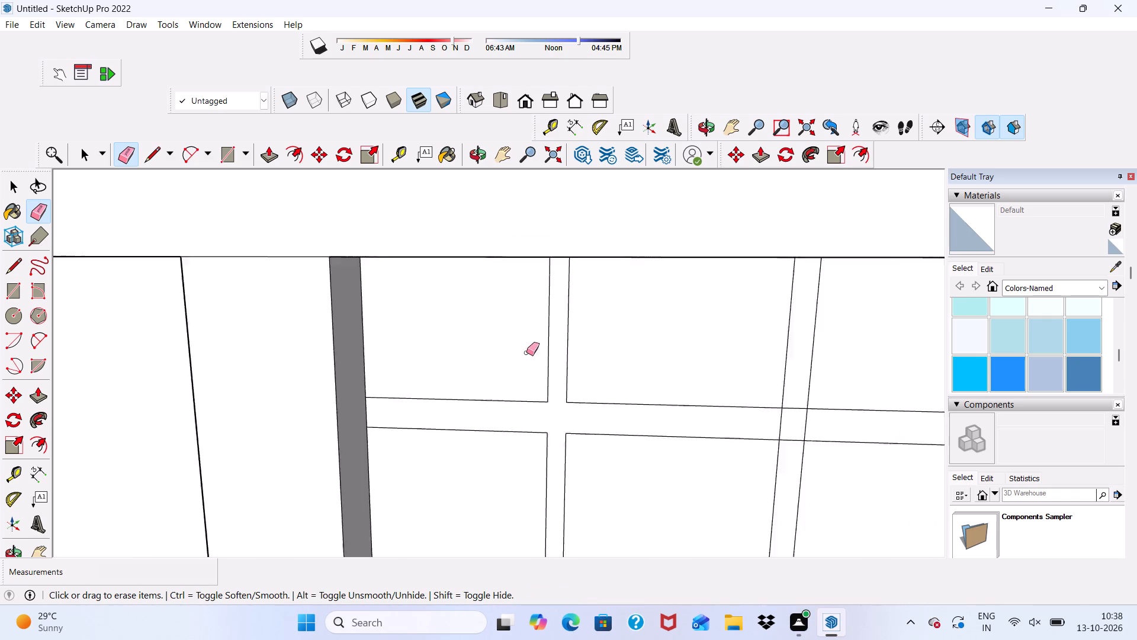
pyautogui.scroll(-10, 526, 353)
pyautogui.scroll(6, 596, 386)
pyautogui.scroll(9, 531, 418)
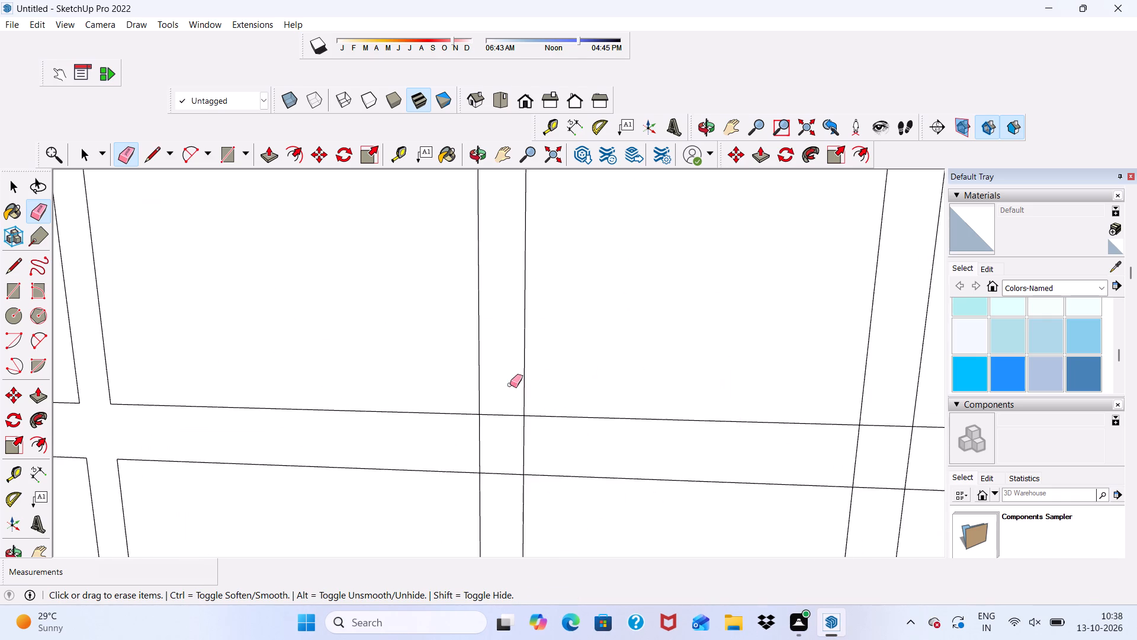
pyautogui.scroll(4, 496, 419)
pyautogui.moveTo(496, 407); pyautogui.dragTo(483, 459)
pyautogui.moveTo(457, 466); pyautogui.dragTo(524, 462)
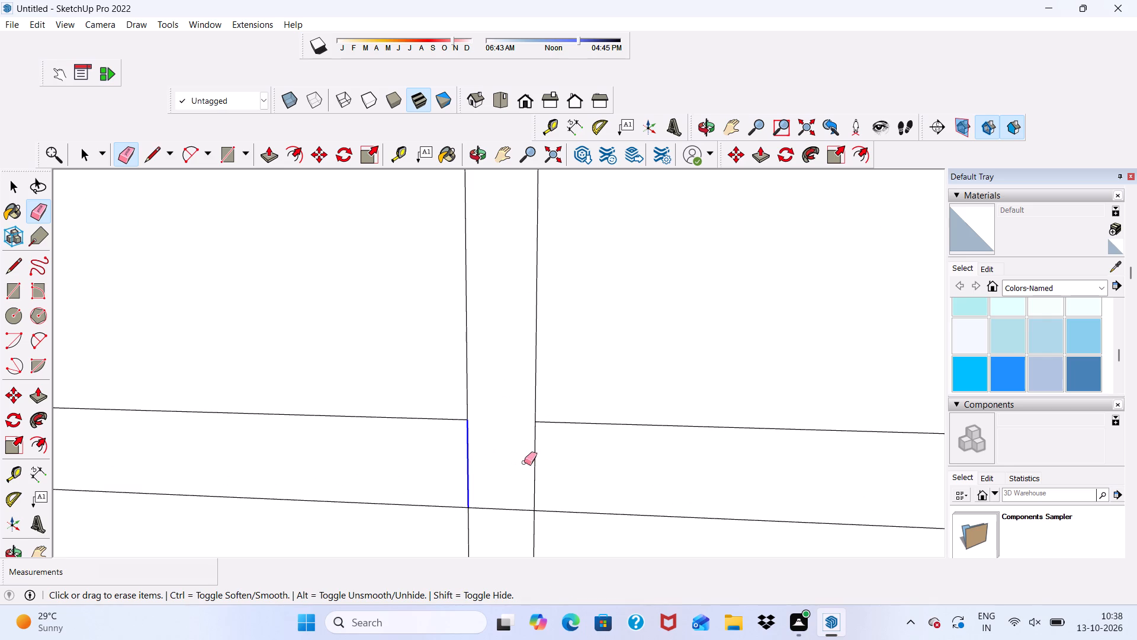
pyautogui.moveTo(524, 462); pyautogui.dragTo(545, 466)
pyautogui.moveTo(498, 504); pyautogui.dragTo(492, 520)
# Erase the crossing line segments where the vertical strip nearest the outer jamb meets the top horizontal strip.
pyautogui.scroll(-11, 468, 398)
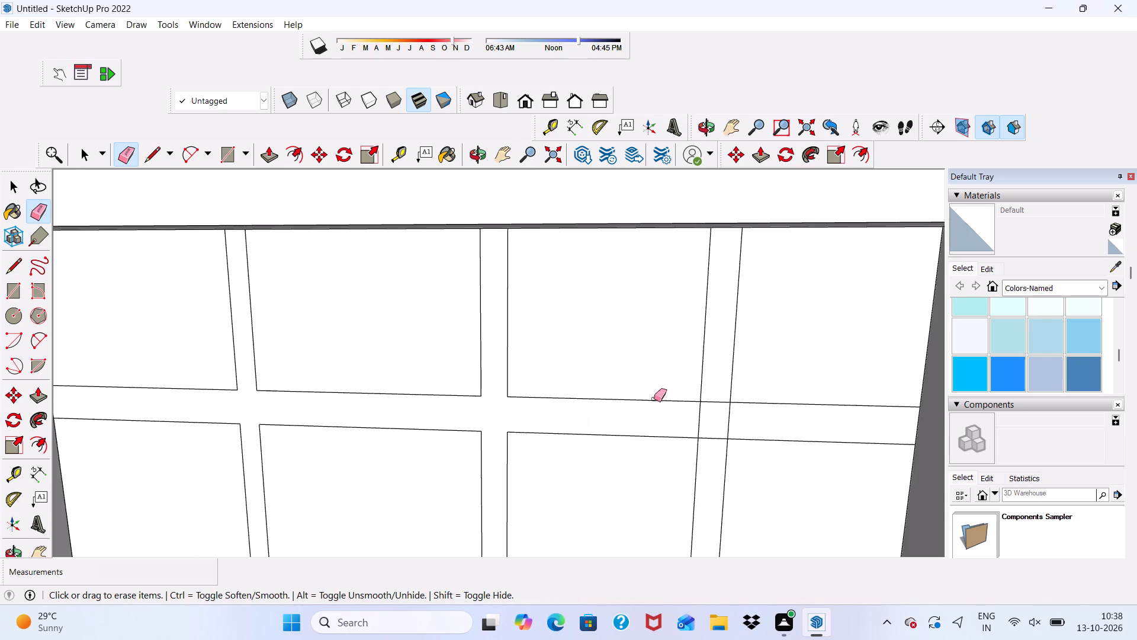
pyautogui.scroll(10, 698, 429)
pyautogui.moveTo(678, 379); pyautogui.dragTo(677, 492)
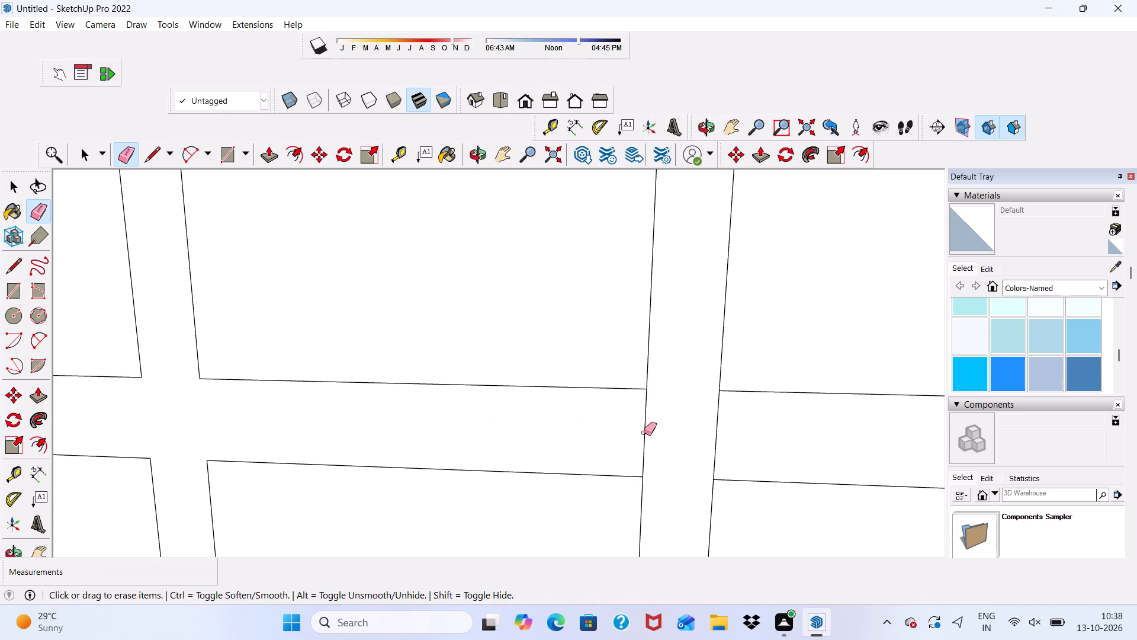
pyautogui.moveTo(694, 406); pyautogui.dragTo(667, 424)
pyautogui.moveTo(589, 429); pyautogui.dragTo(708, 439)
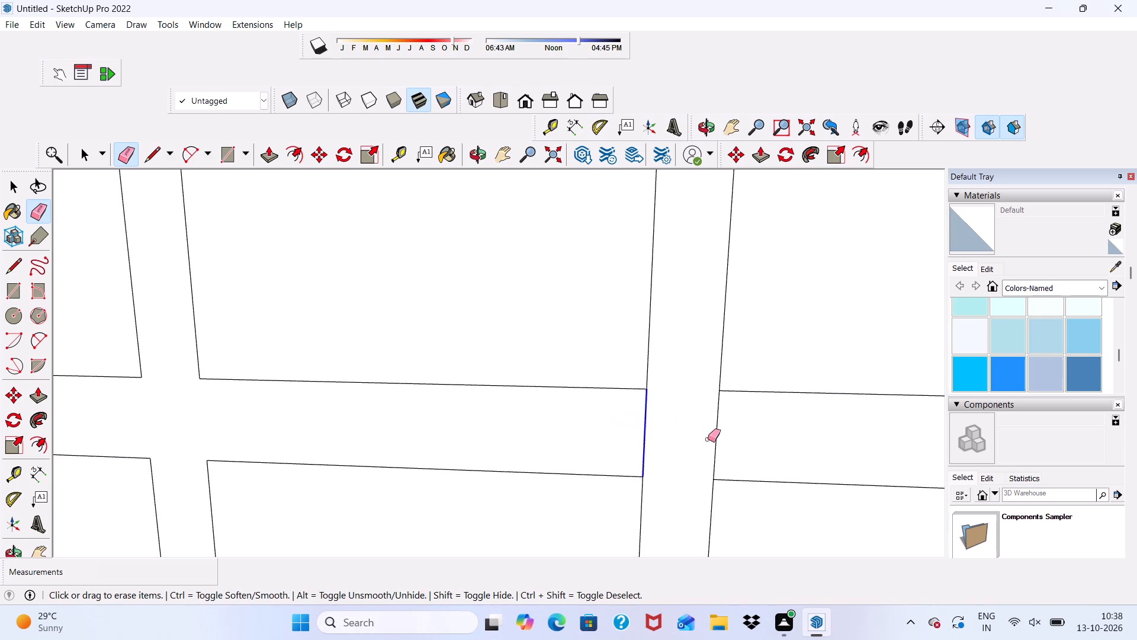
pyautogui.moveTo(708, 439); pyautogui.dragTo(718, 441)
# Erase the crossing line segments where the vertical strip nearest the outer jamb meets the second horizontal strip from the top.
pyautogui.scroll(-20, 616, 345)
pyautogui.scroll(-4, 616, 345)
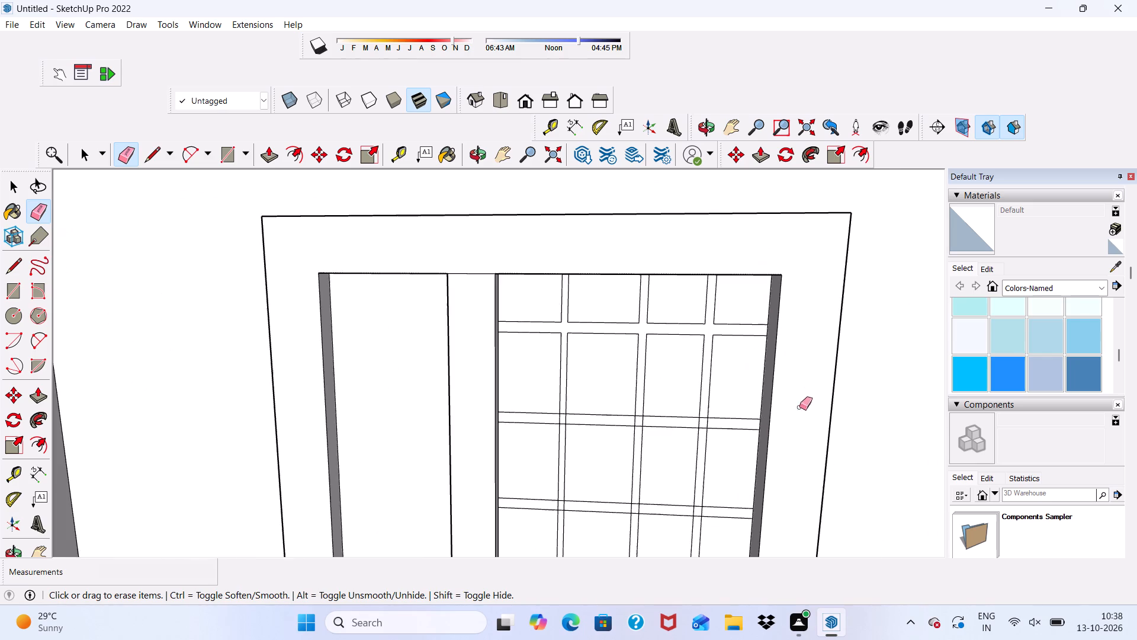
pyautogui.scroll(18, 714, 490)
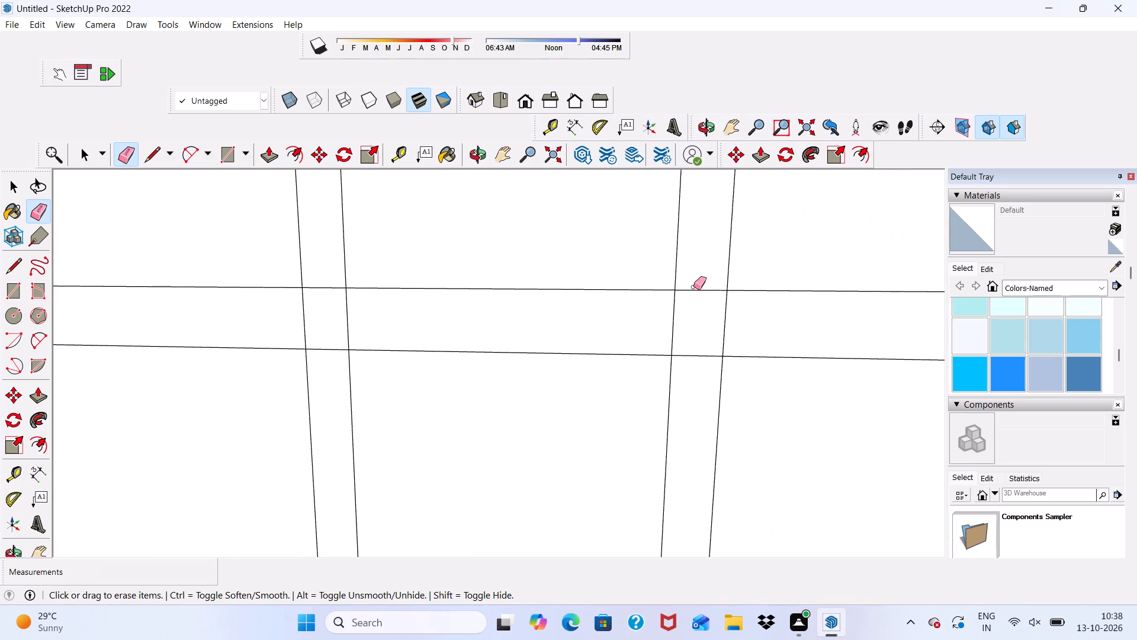
pyautogui.moveTo(693, 287); pyautogui.dragTo(695, 376)
pyautogui.moveTo(660, 329); pyautogui.dragTo(737, 327)
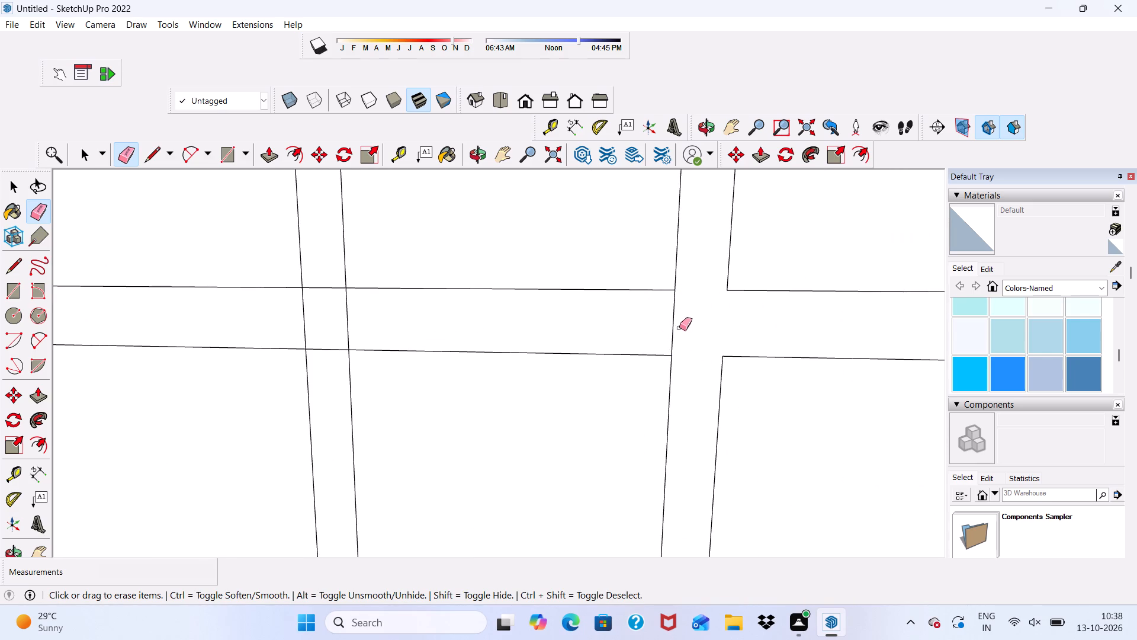
pyautogui.moveTo(679, 328); pyautogui.dragTo(652, 325)
# Erase the crossing line segments where the middle vertical strip meets the second horizontal strip from the top.
pyautogui.scroll(-7, 651, 324)
pyautogui.scroll(-12, 791, 279)
pyautogui.scroll(2, 696, 330)
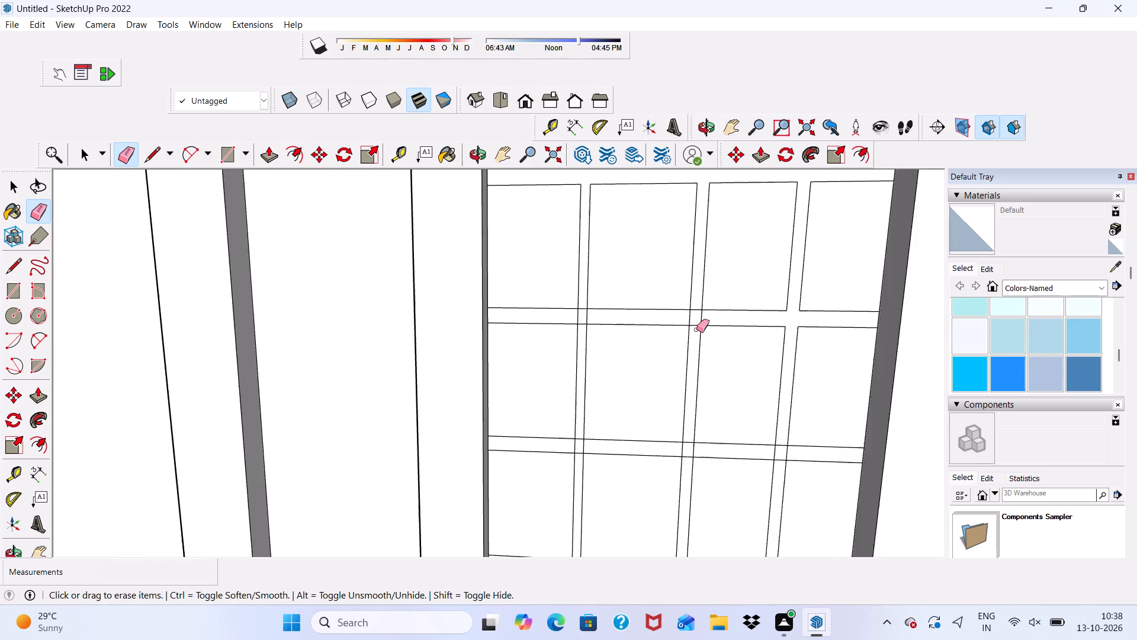
pyautogui.scroll(14, 696, 329)
pyautogui.moveTo(696, 305); pyautogui.dragTo(693, 372)
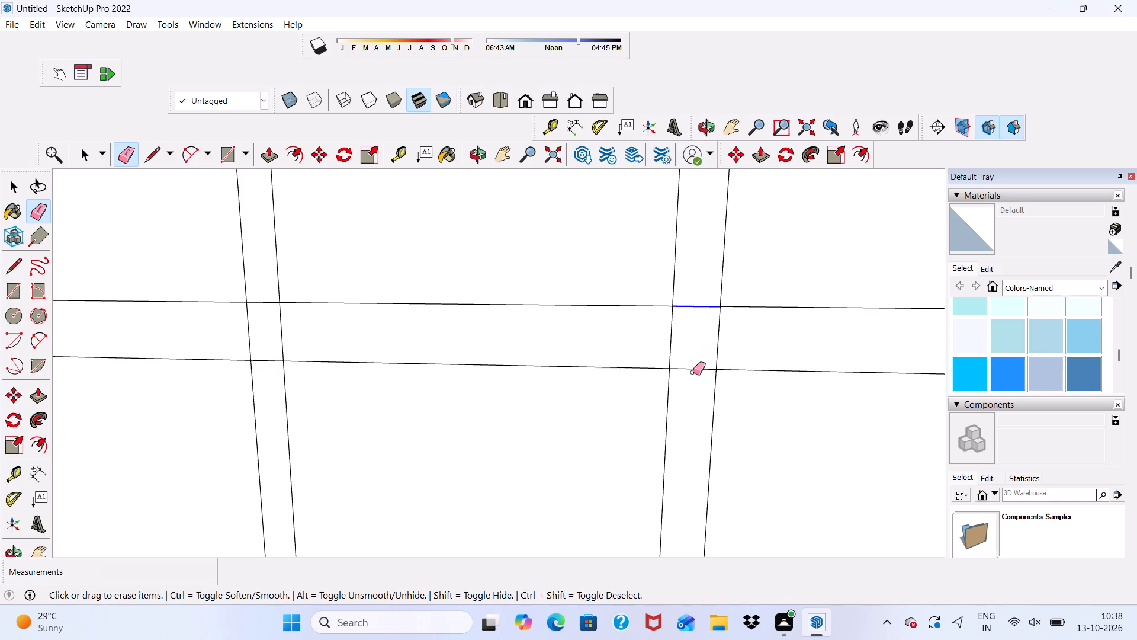
pyautogui.moveTo(693, 372); pyautogui.dragTo(690, 392)
pyautogui.moveTo(665, 348); pyautogui.dragTo(724, 338)
# Erase the crossing line segments where the vertical strip nearest the mullion meets the second horizontal strip from the top.
pyautogui.scroll(-7, 721, 337)
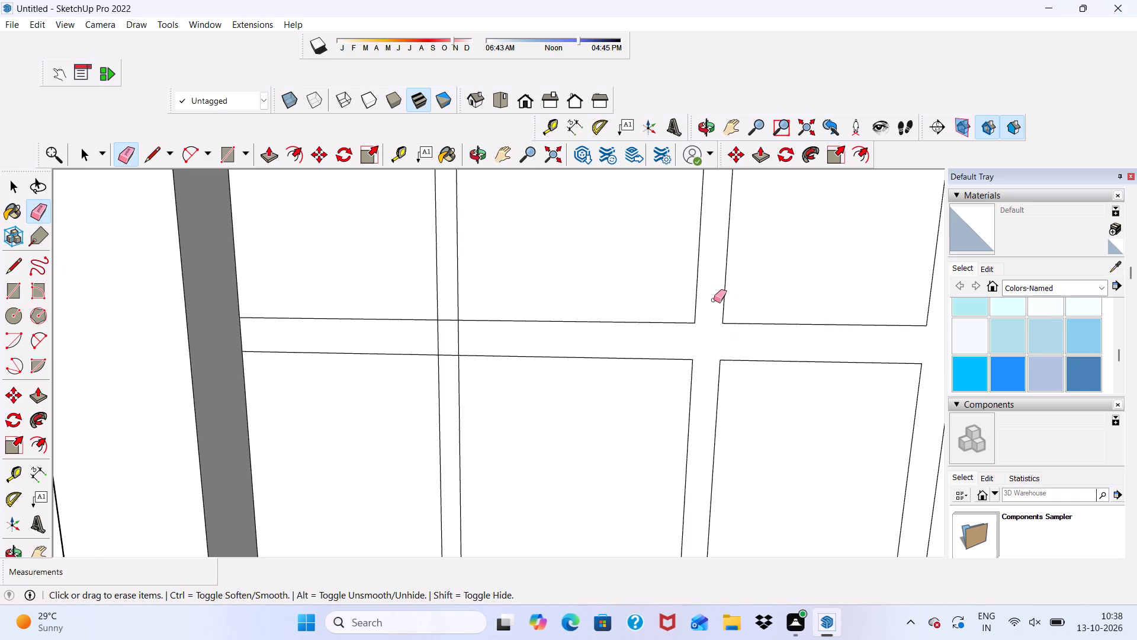
pyautogui.scroll(-10, 714, 300)
pyautogui.scroll(13, 609, 384)
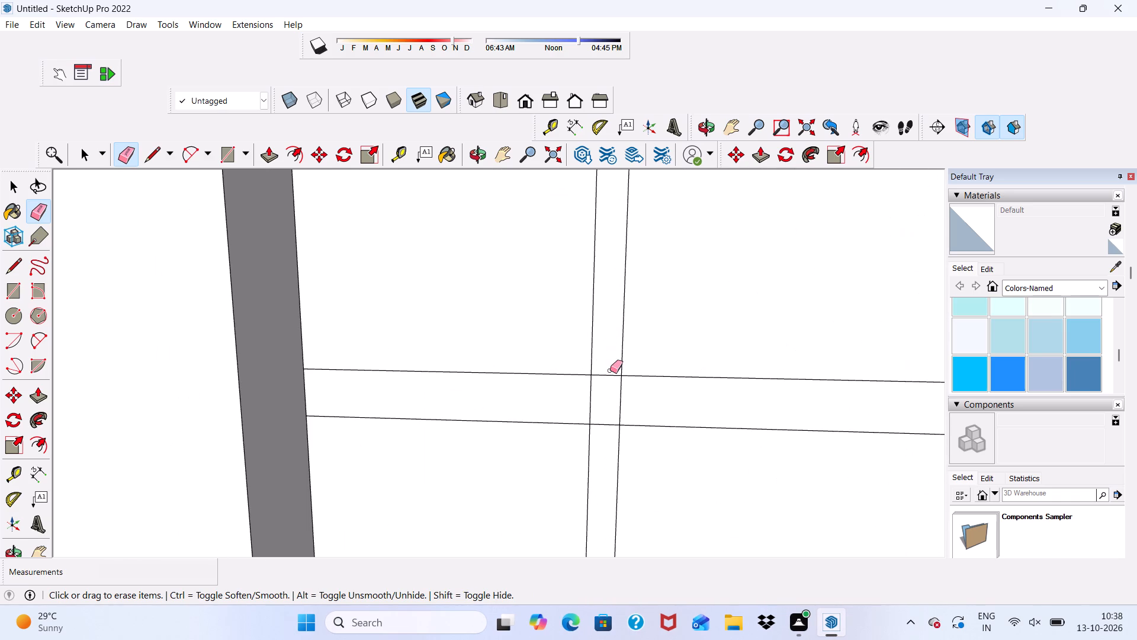
pyautogui.moveTo(610, 370); pyautogui.dragTo(607, 434)
pyautogui.moveTo(587, 399); pyautogui.dragTo(620, 398)
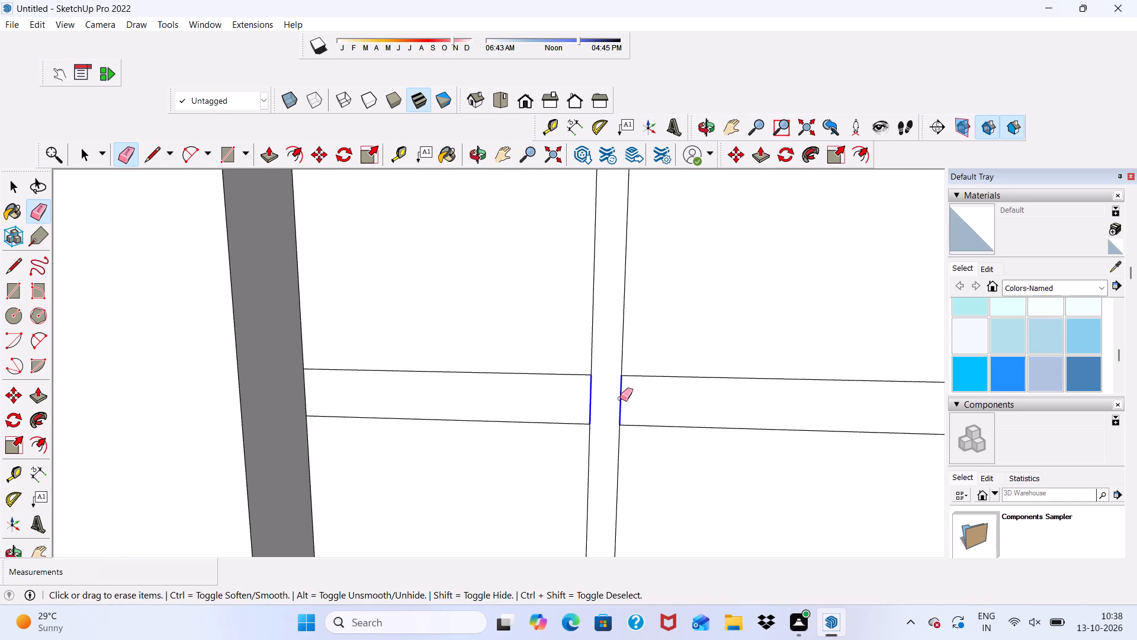
pyautogui.moveTo(620, 398); pyautogui.dragTo(625, 399)
# Erase the crossing line segments where the vertical strip nearest the outer jamb meets the third horizontal strip from the top.
pyautogui.scroll(-20, 606, 341)
pyautogui.scroll(-1, 606, 341)
pyautogui.scroll(-3, 684, 332)
pyautogui.scroll(14, 722, 472)
pyautogui.scroll(-12, 727, 379)
pyautogui.scroll(5, 763, 278)
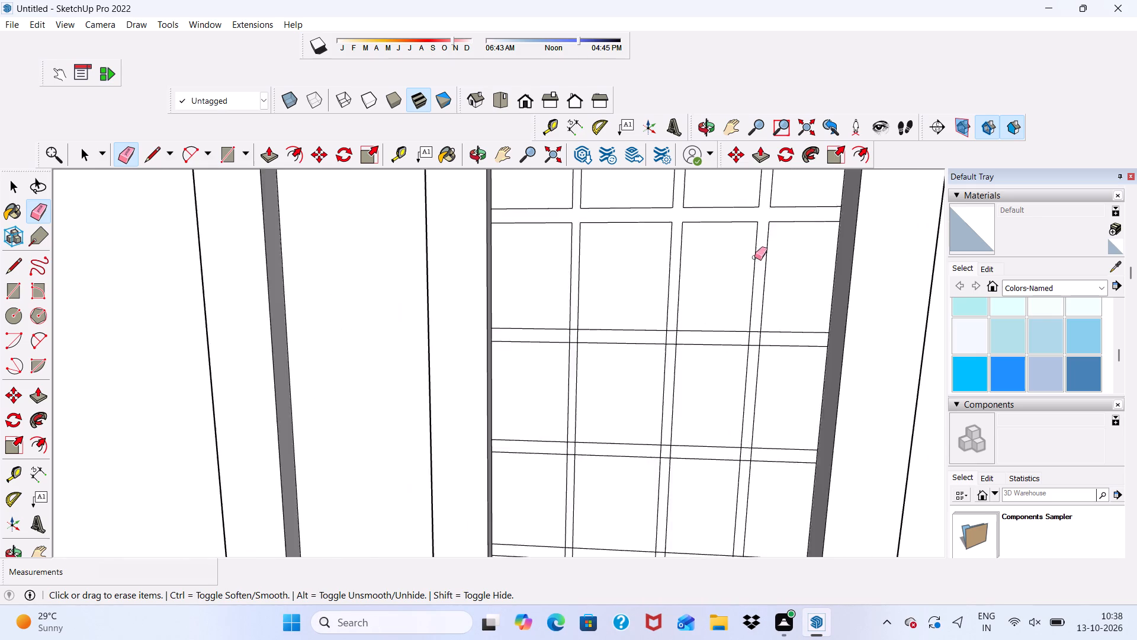
pyautogui.scroll(12, 754, 257)
pyautogui.moveTo(744, 338); pyautogui.dragTo(747, 391)
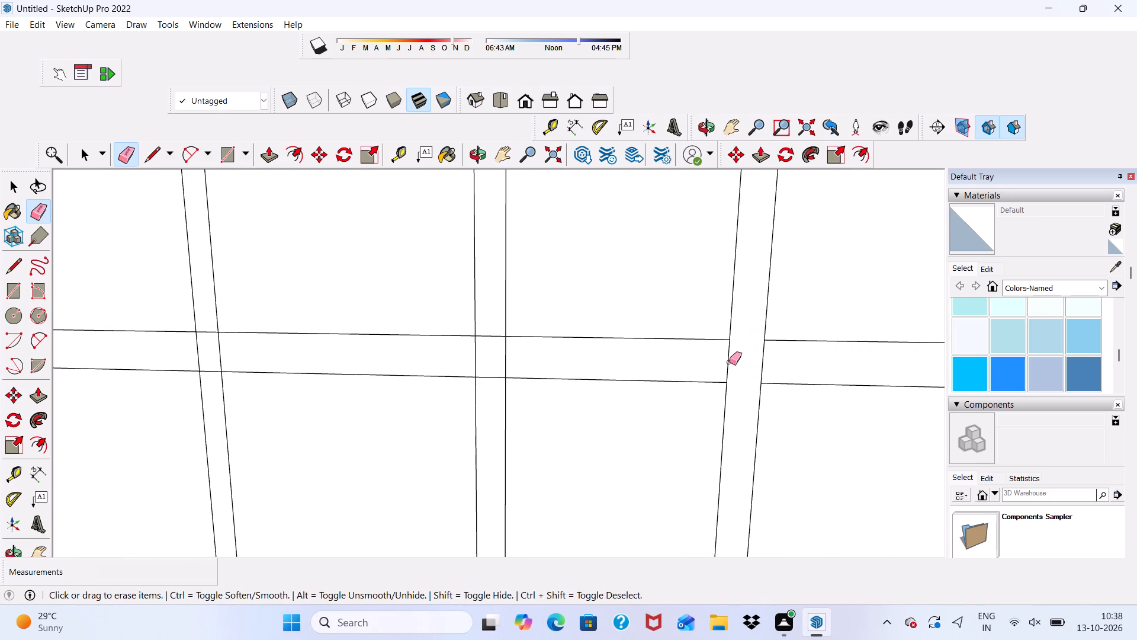
pyautogui.moveTo(726, 360); pyautogui.dragTo(779, 360)
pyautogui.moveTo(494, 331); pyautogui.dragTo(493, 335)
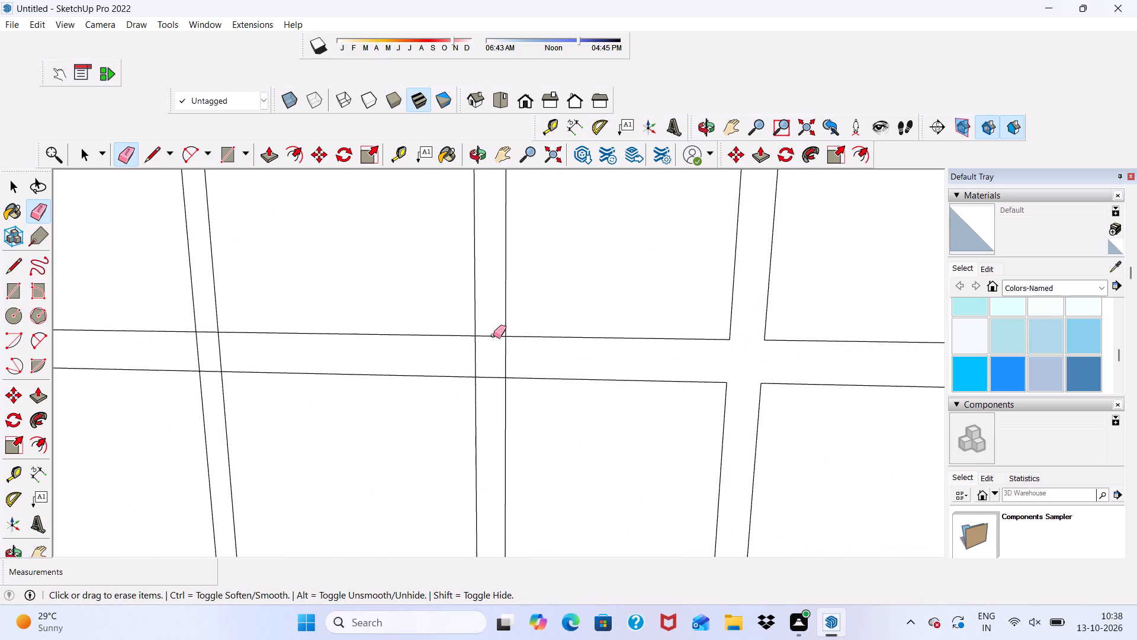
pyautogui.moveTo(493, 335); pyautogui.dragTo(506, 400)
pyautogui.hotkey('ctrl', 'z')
# Erase the crossing line segments where the middle vertical strip meets the third horizontal strip from the top.
pyautogui.scroll(5, 444, 372)
pyautogui.moveTo(485, 351); pyautogui.dragTo(561, 356)
pyautogui.moveTo(518, 293); pyautogui.dragTo(510, 337)
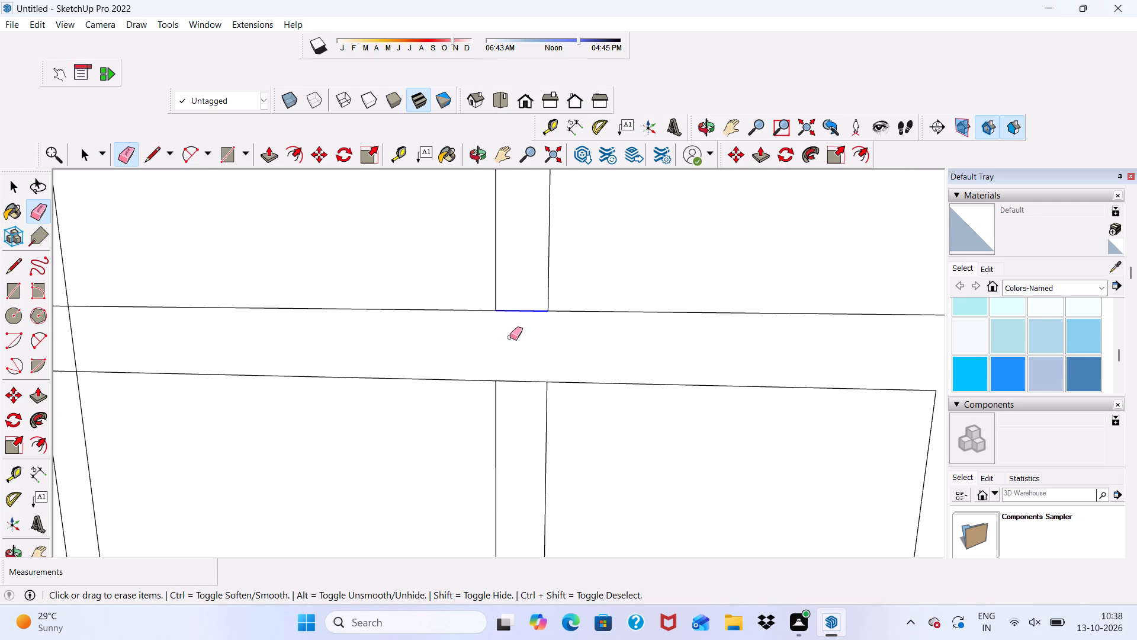
pyautogui.moveTo(510, 337); pyautogui.dragTo(516, 398)
# Erase the crossing line segments where the vertical strip nearest the mullion meets the third horizontal strip from the top.
pyautogui.scroll(-20, 516, 355)
pyautogui.scroll(-2, 516, 355)
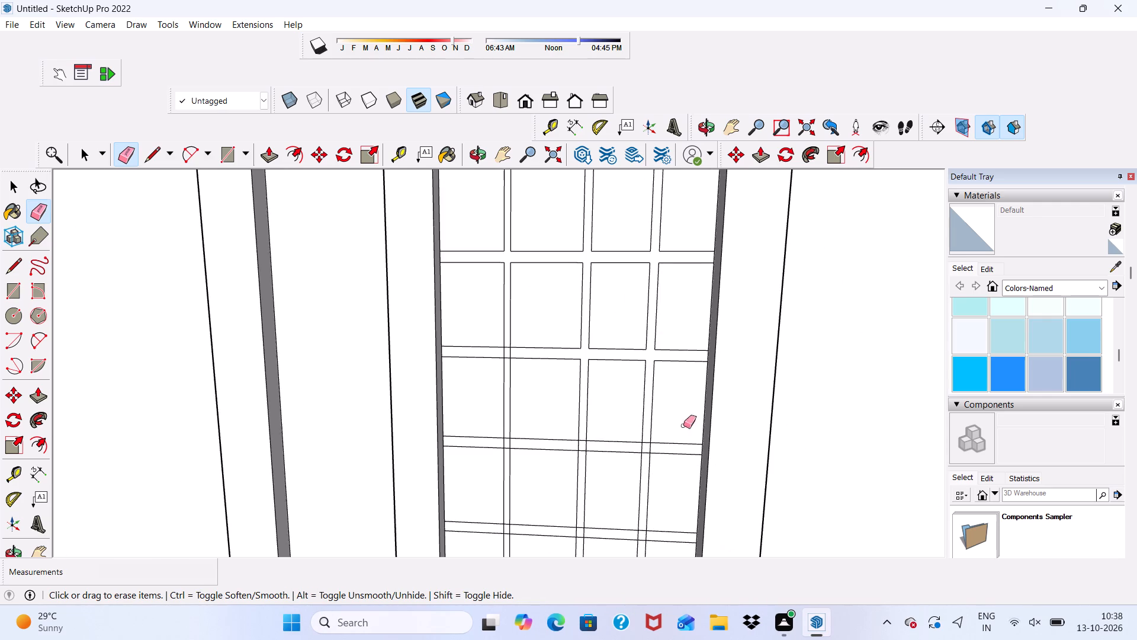
pyautogui.scroll(2, 529, 424)
pyautogui.scroll(-11, 538, 428)
pyautogui.scroll(12, 570, 463)
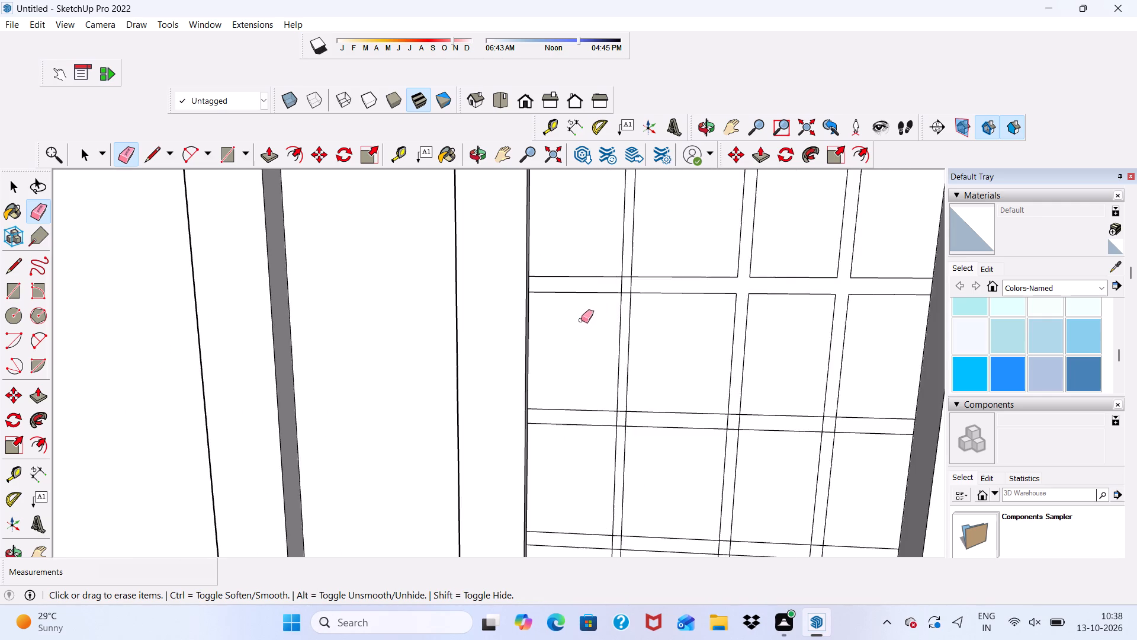
pyautogui.scroll(17, 614, 273)
pyautogui.moveTo(618, 274); pyautogui.dragTo(618, 392)
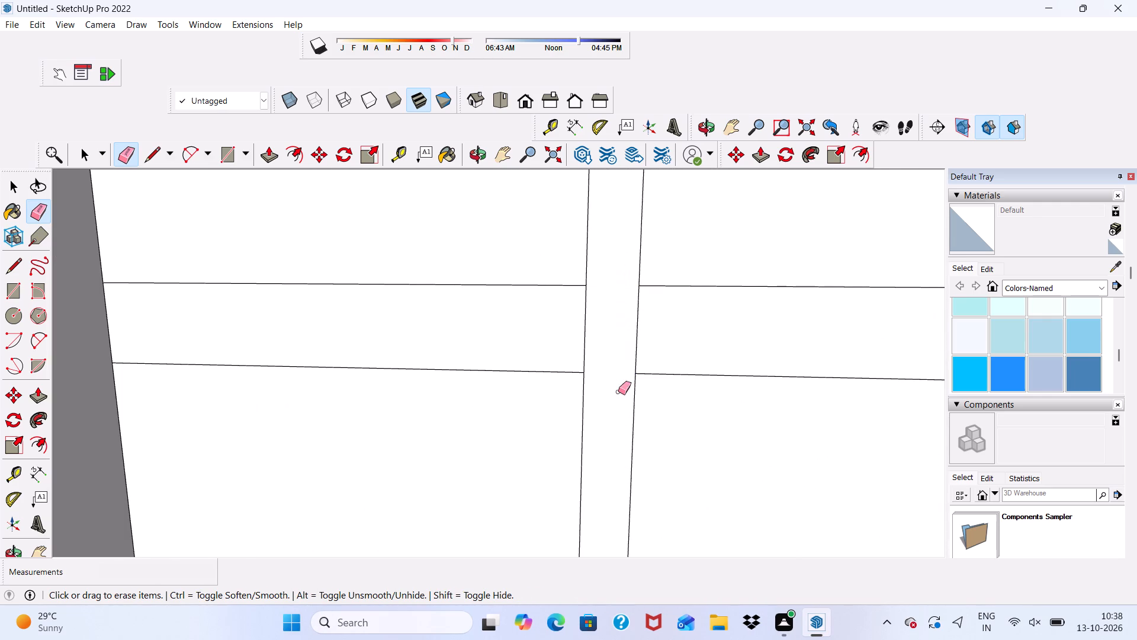
pyautogui.moveTo(574, 328); pyautogui.dragTo(680, 335)
# Erase the crossing line segments where the vertical strip nearest the mullion meets the fourth horizontal strip from the top.
pyautogui.scroll(-14, 616, 324)
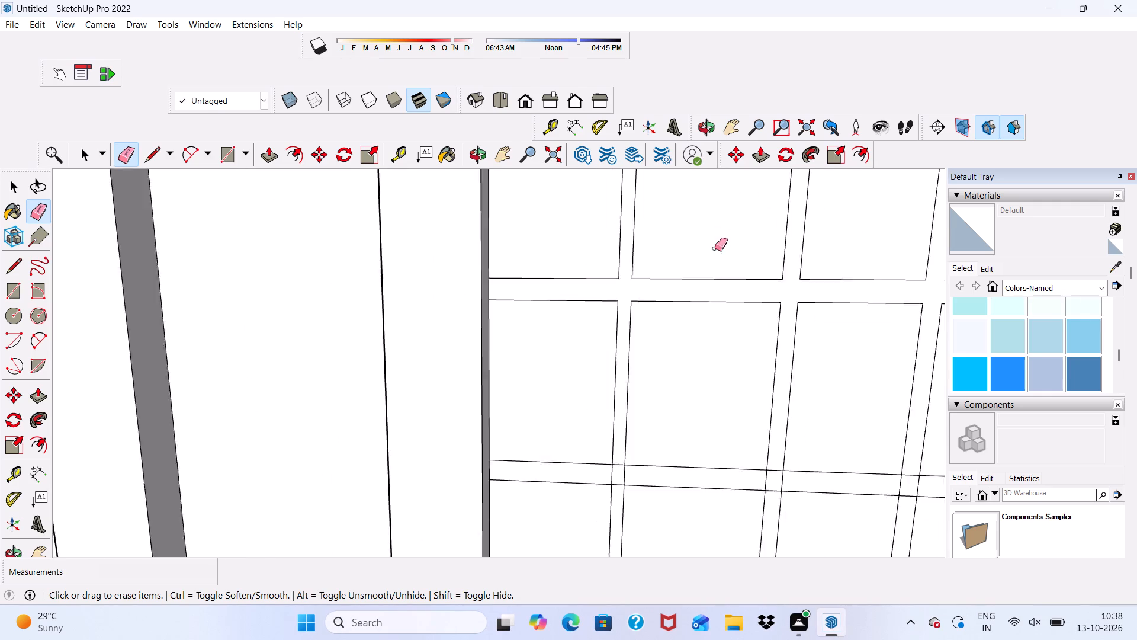
pyautogui.scroll(-10, 715, 248)
pyautogui.moveTo(735, 424); pyautogui.dragTo(828, 350, button='middle')
pyautogui.scroll(6, 670, 370)
pyautogui.scroll(18, 608, 372)
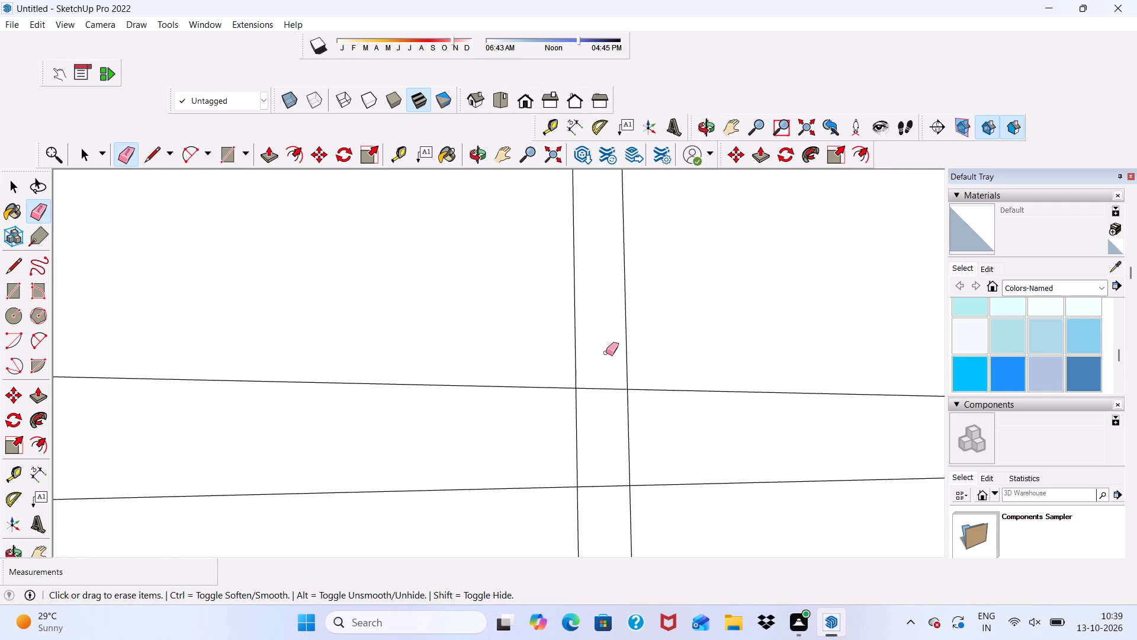
pyautogui.moveTo(604, 370); pyautogui.dragTo(607, 428)
pyautogui.moveTo(611, 489); pyautogui.dragTo(614, 516)
pyautogui.moveTo(552, 453); pyautogui.dragTo(583, 446)
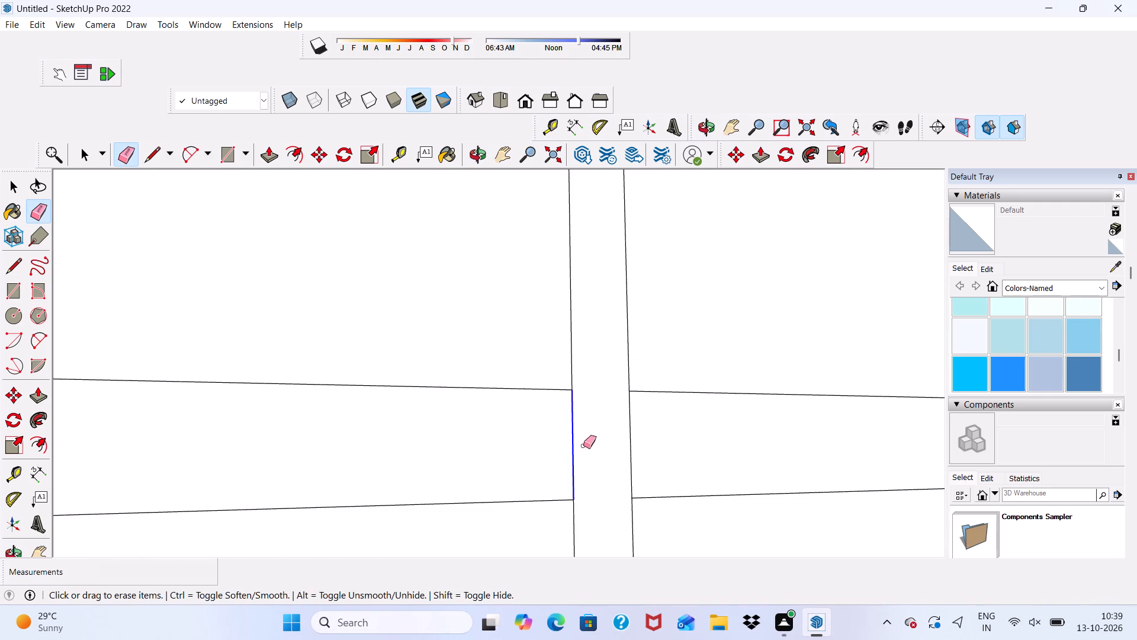
pyautogui.moveTo(583, 446); pyautogui.dragTo(644, 444)
# Erase the crossing line segments where the vertical strip nearest the outer jamb meets the fourth horizontal strip from the top.
pyautogui.scroll(-19, 554, 399)
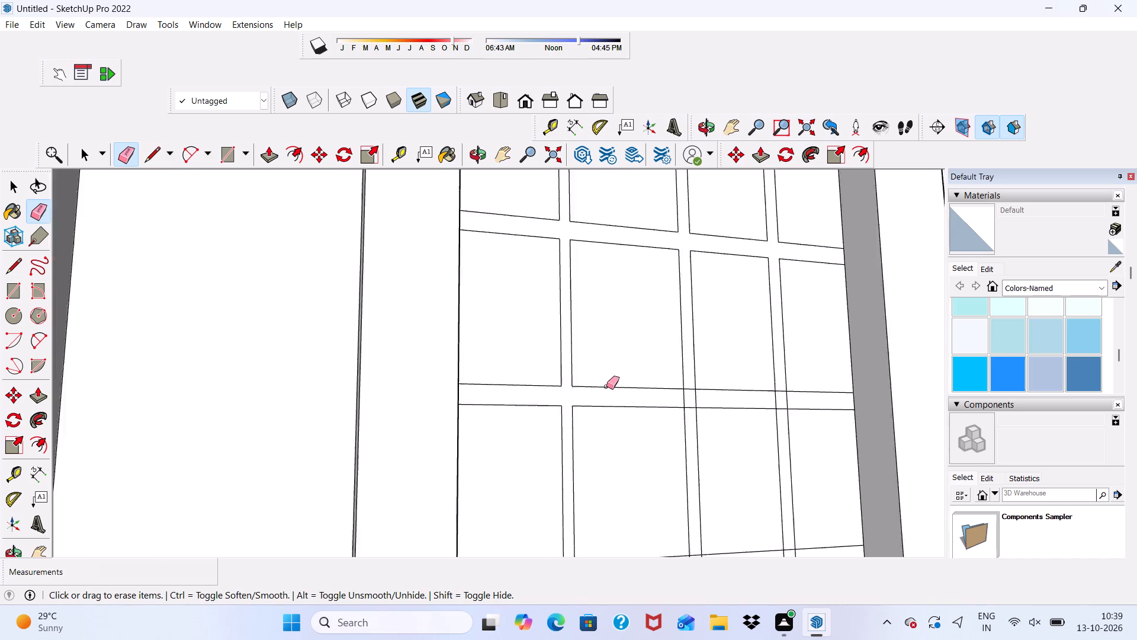
pyautogui.scroll(-1, 606, 386)
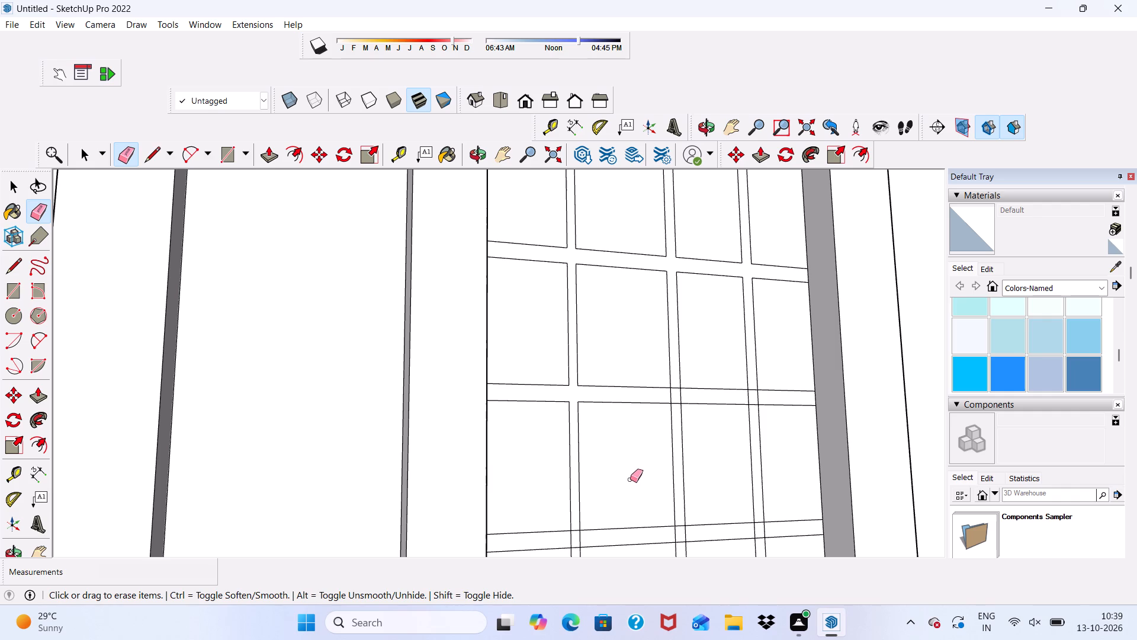
pyautogui.scroll(4, 570, 235)
pyautogui.scroll(-4, 665, 385)
pyautogui.scroll(-3, 714, 400)
pyautogui.scroll(2, 754, 489)
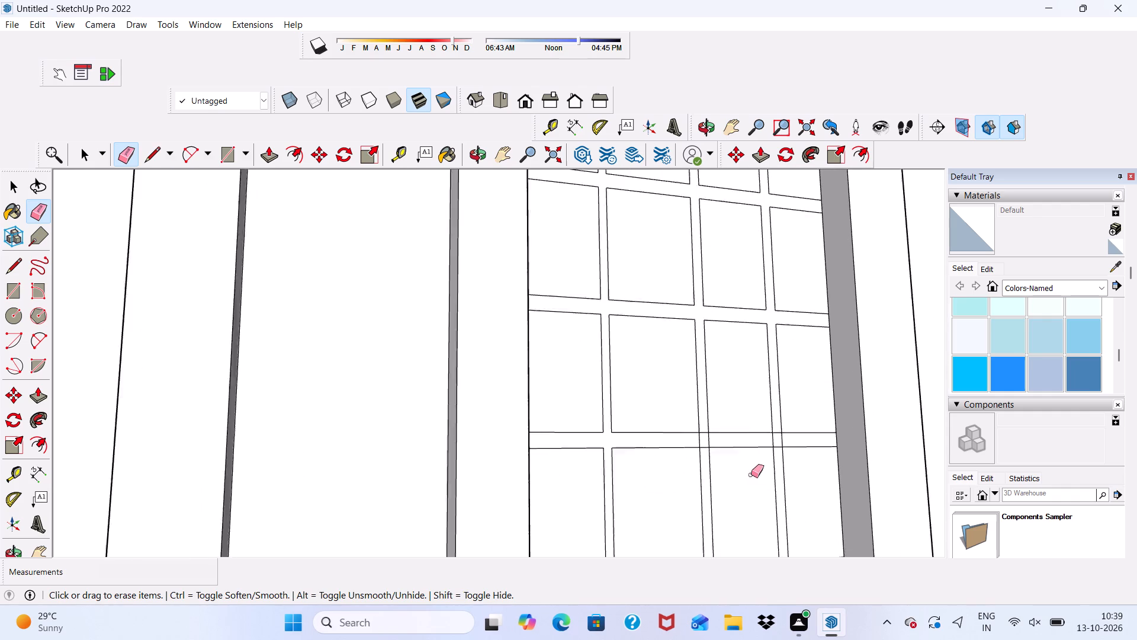
pyautogui.scroll(20, 751, 475)
pyautogui.scroll(1, 751, 475)
pyautogui.moveTo(675, 421); pyautogui.dragTo(684, 483)
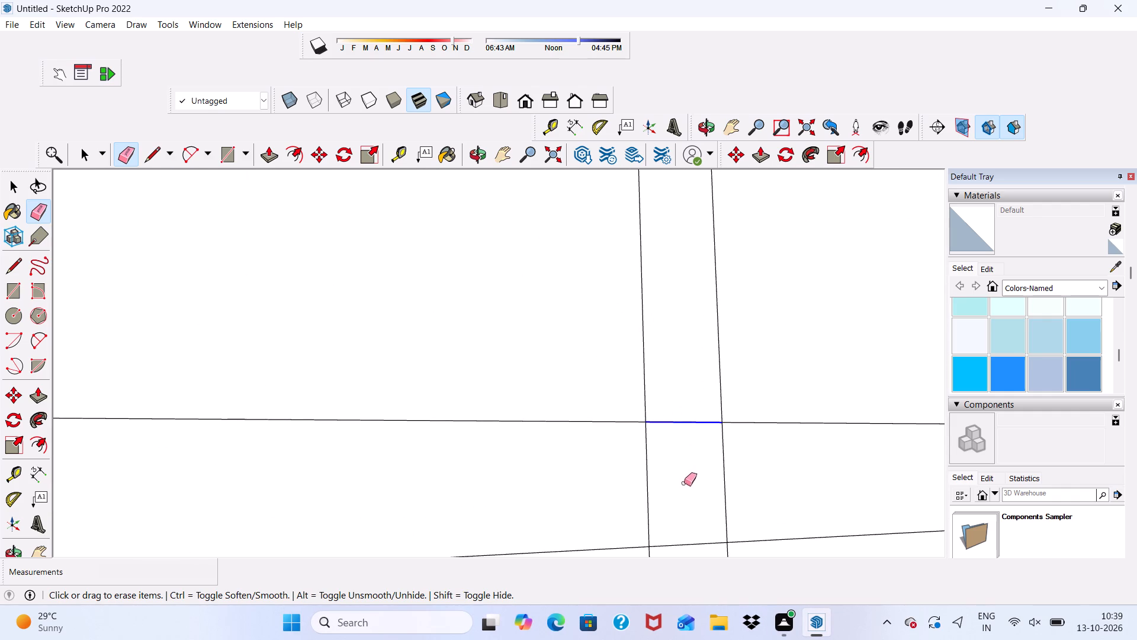
pyautogui.moveTo(684, 483); pyautogui.dragTo(693, 549)
pyautogui.moveTo(622, 501); pyautogui.dragTo(733, 504)
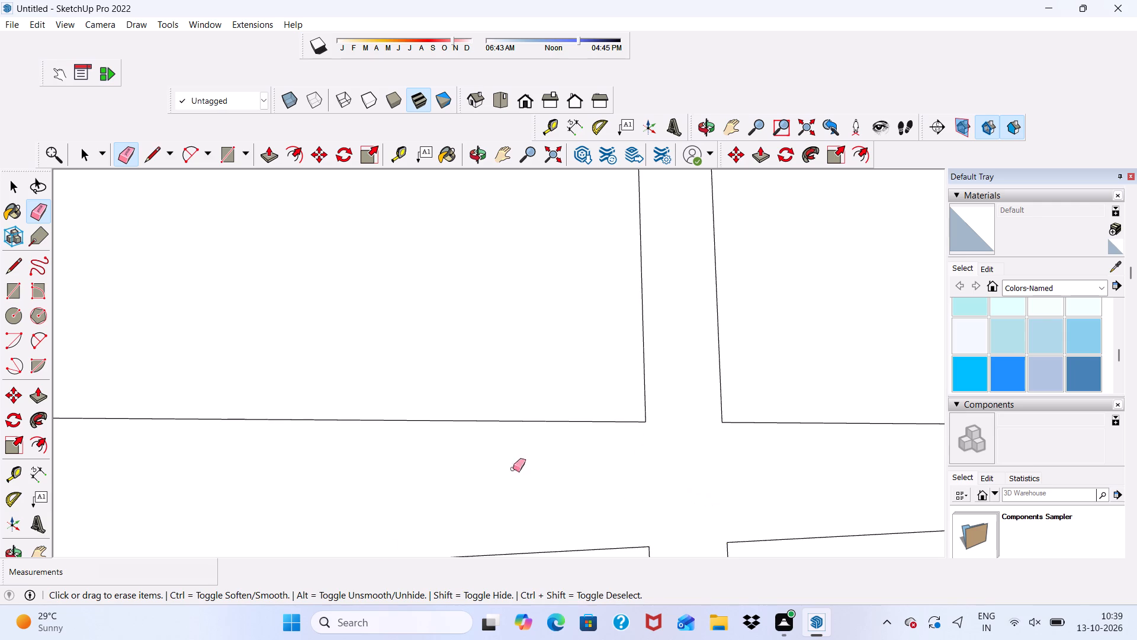
# Erase the crossing line segments where the middle vertical strip meets the fourth horizontal strip from the top.
pyautogui.scroll(-20, 419, 511)
pyautogui.scroll(18, 778, 447)
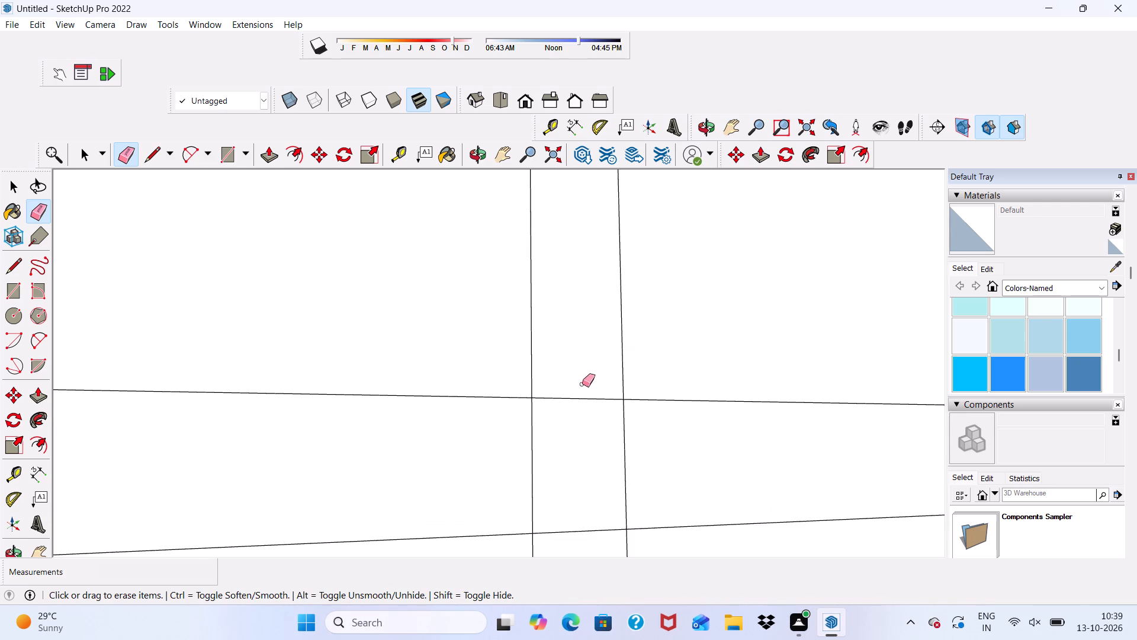
pyautogui.moveTo(571, 373); pyautogui.dragTo(604, 565)
pyautogui.moveTo(518, 451); pyautogui.dragTo(627, 440)
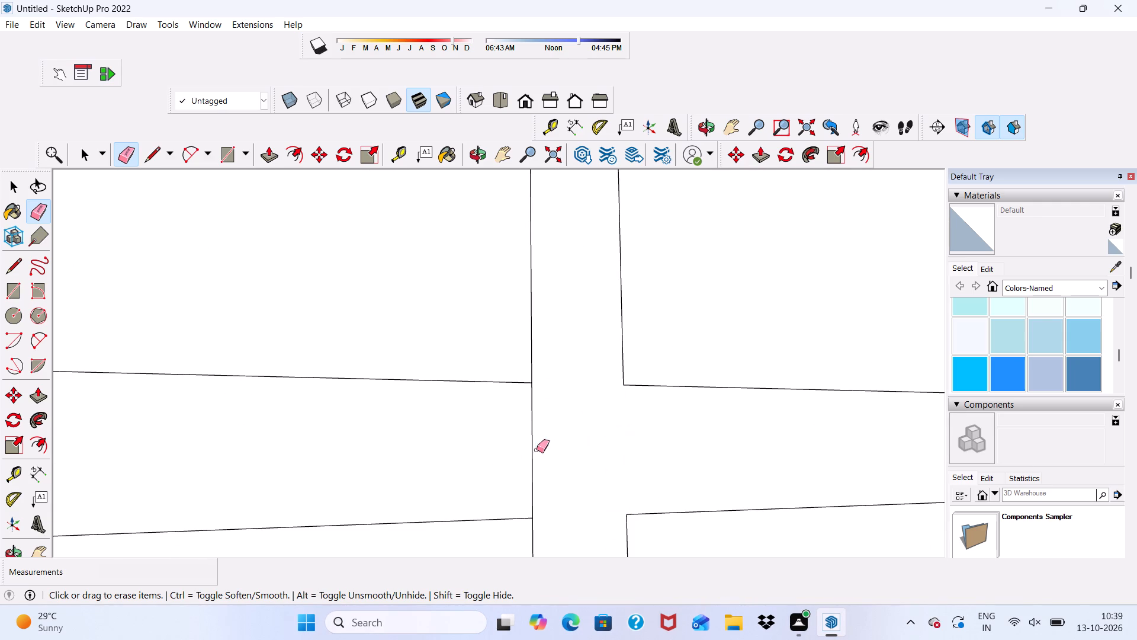
pyautogui.moveTo(536, 450); pyautogui.dragTo(521, 451)
# Erase the crossing line segments where the vertical strip nearest the mullion meets the fifth horizontal strip from the top.
pyautogui.scroll(-7, 528, 441)
pyautogui.scroll(-20, 689, 323)
pyautogui.scroll(-3, 689, 323)
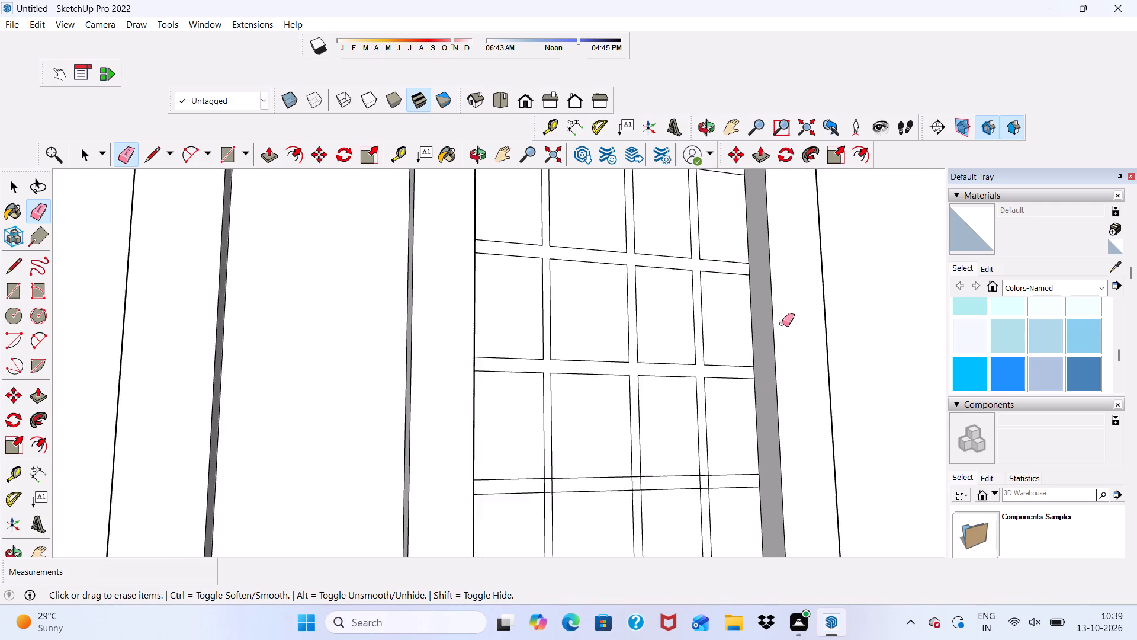
pyautogui.scroll(-3, 782, 324)
pyautogui.scroll(1, 797, 391)
pyautogui.scroll(7, 652, 434)
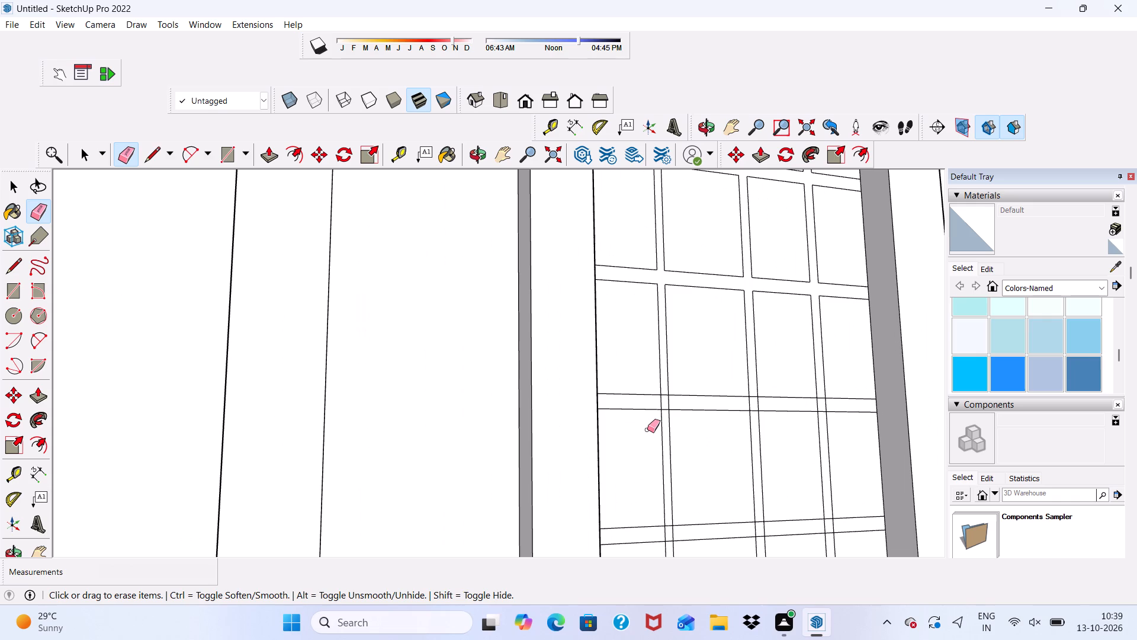
pyautogui.scroll(-3, 814, 292)
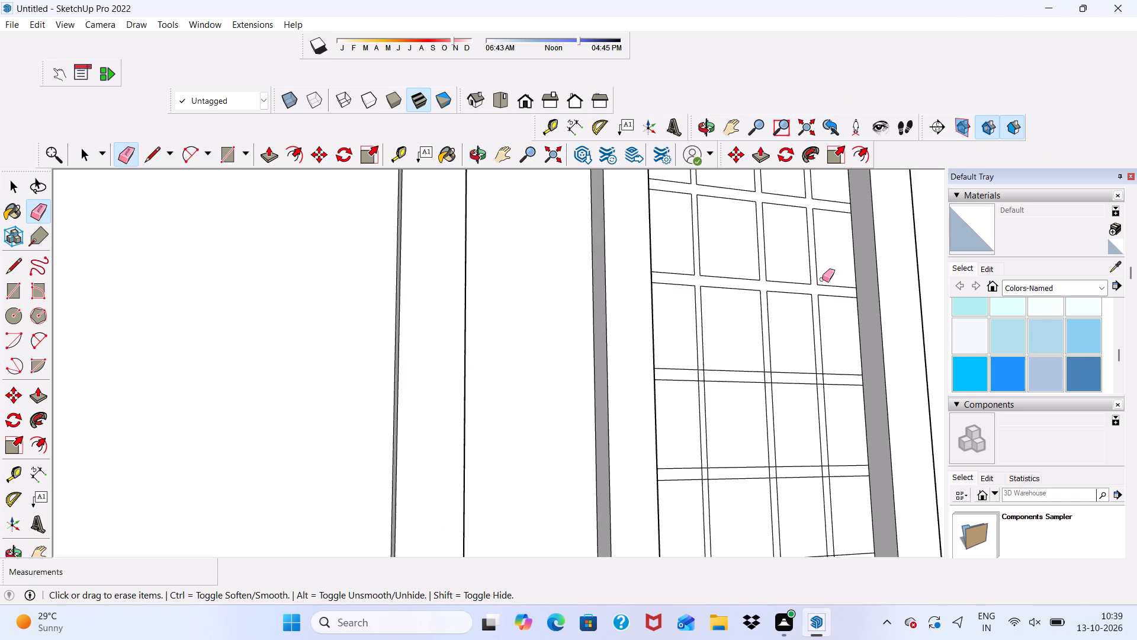
pyautogui.scroll(-4, 822, 279)
pyautogui.moveTo(821, 368); pyautogui.dragTo(682, 370, button='middle')
pyautogui.scroll(17, 772, 258)
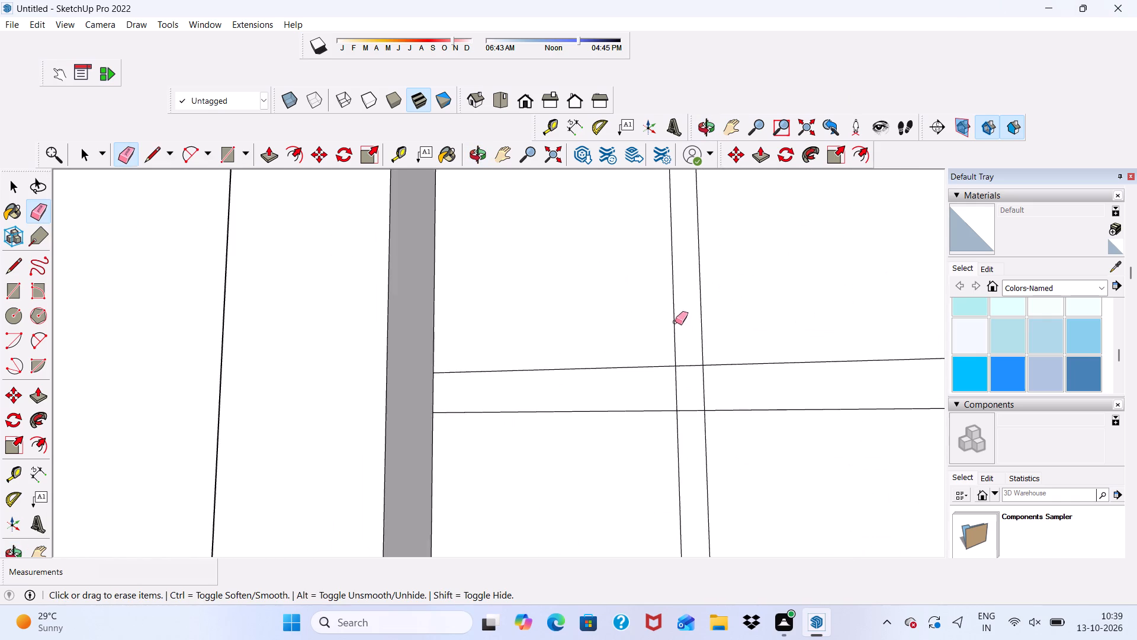
pyautogui.scroll(5, 675, 322)
pyautogui.moveTo(689, 364); pyautogui.dragTo(692, 478)
pyautogui.moveTo(648, 433); pyautogui.dragTo(733, 442)
# Erase the crossing line segments where the vertical strip nearest the outer jamb meets the fifth horizontal strip from the top.
pyautogui.scroll(-20, 561, 350)
pyautogui.scroll(-3, 561, 350)
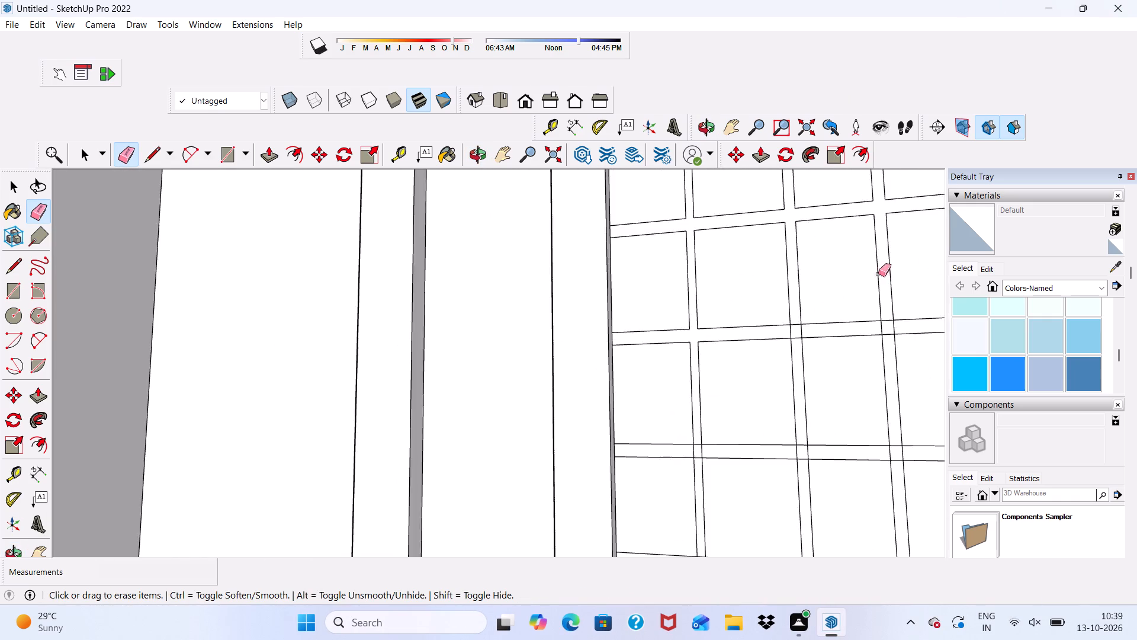
pyautogui.scroll(-3, 878, 274)
pyautogui.scroll(7, 850, 444)
pyautogui.scroll(-5, 849, 442)
pyautogui.moveTo(837, 445); pyautogui.dragTo(903, 447, button='middle')
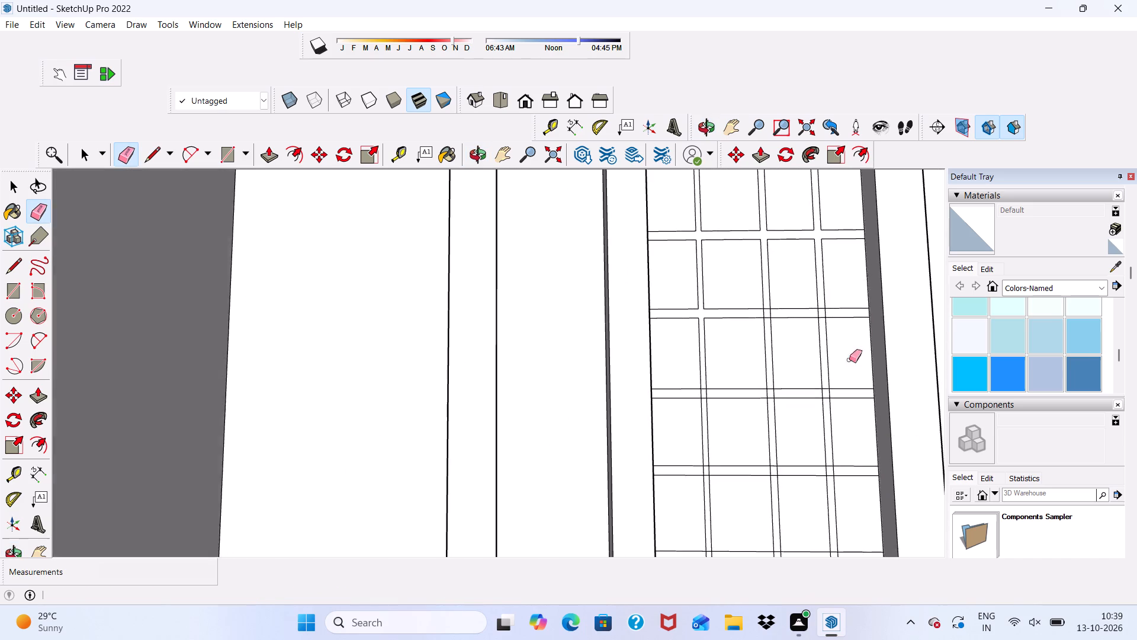
pyautogui.scroll(16, 820, 285)
pyautogui.moveTo(805, 315); pyautogui.dragTo(810, 337)
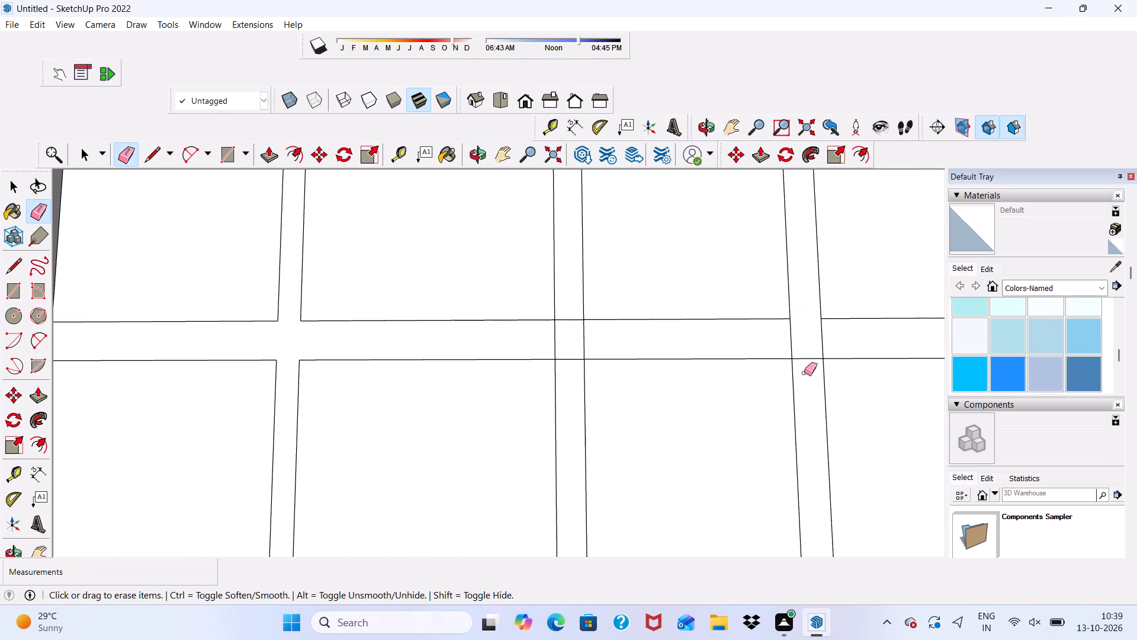
pyautogui.click(807, 359)
pyautogui.moveTo(783, 347); pyautogui.dragTo(837, 338)
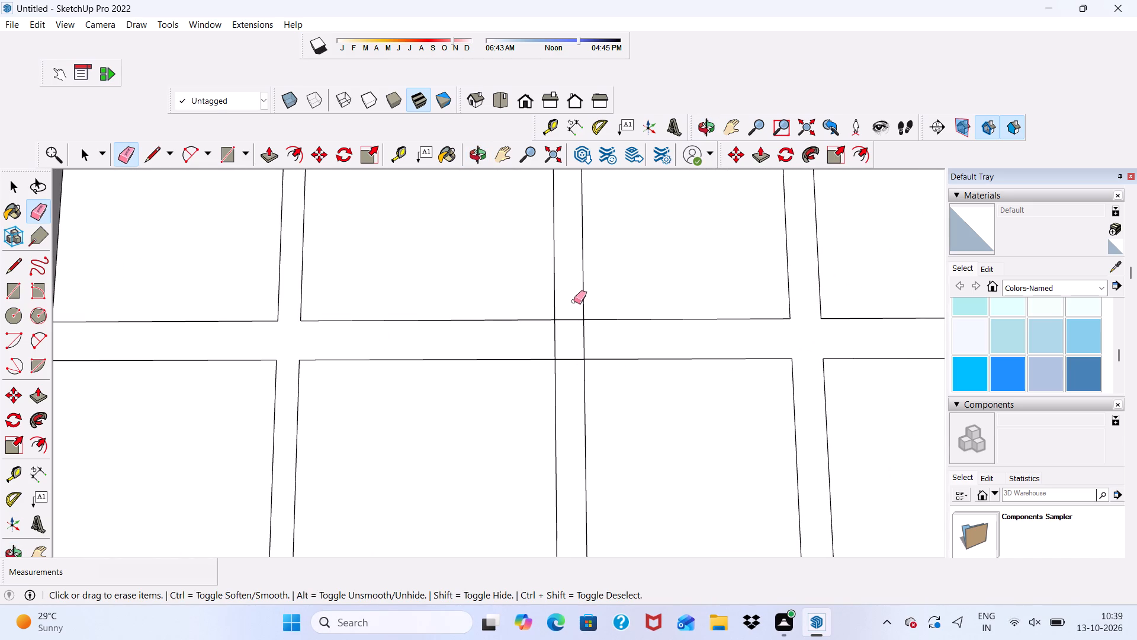
# Erase the crossing line segments where the middle vertical strip meets the fifth horizontal strip from the top.
pyautogui.moveTo(574, 305); pyautogui.dragTo(579, 327)
pyautogui.moveTo(578, 348); pyautogui.dragTo(582, 365)
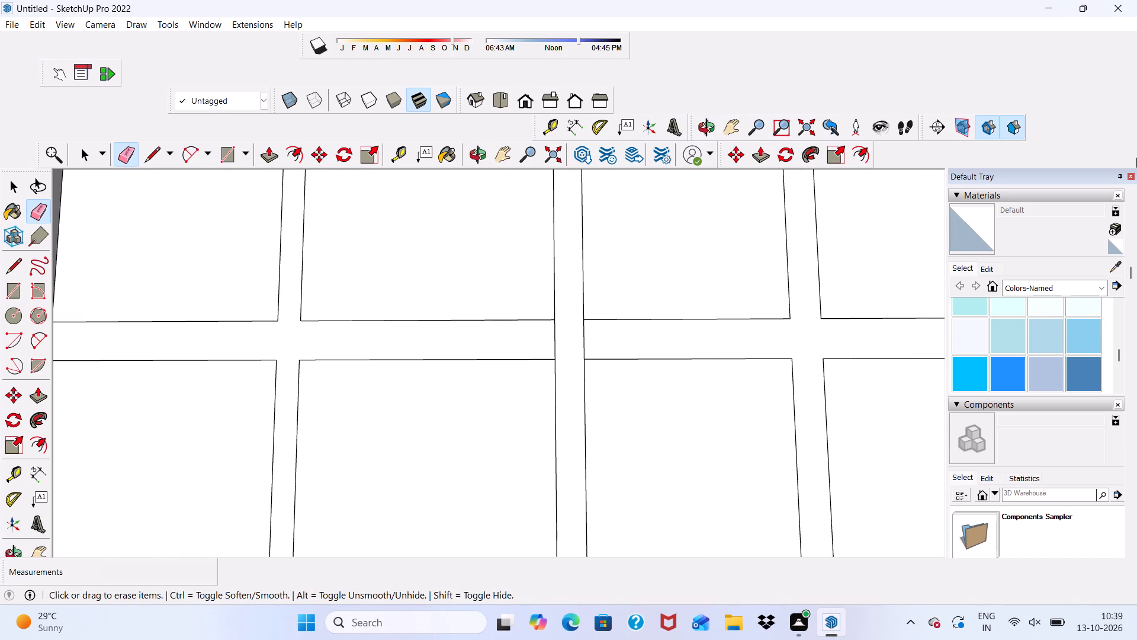
pyautogui.moveTo(542, 337); pyautogui.dragTo(590, 328)
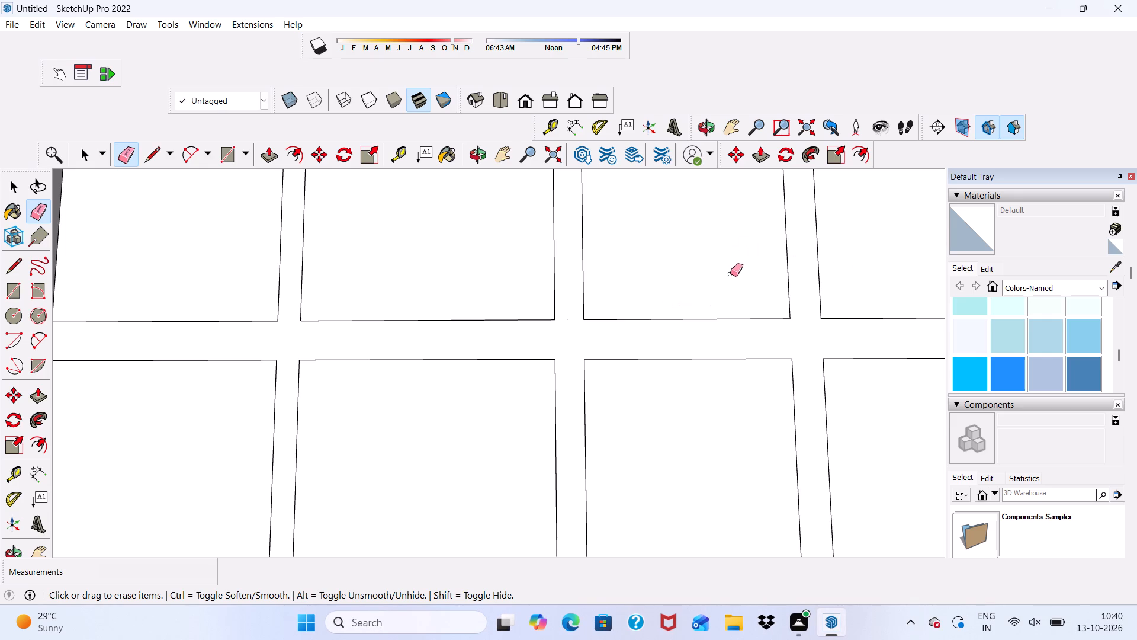
# Erase the crossing line segments where the vertical strip nearest the outer jamb meets the sixth horizontal strip from the top.
pyautogui.scroll(-4, 672, 346)
pyautogui.scroll(-17, 711, 318)
pyautogui.scroll(7, 719, 537)
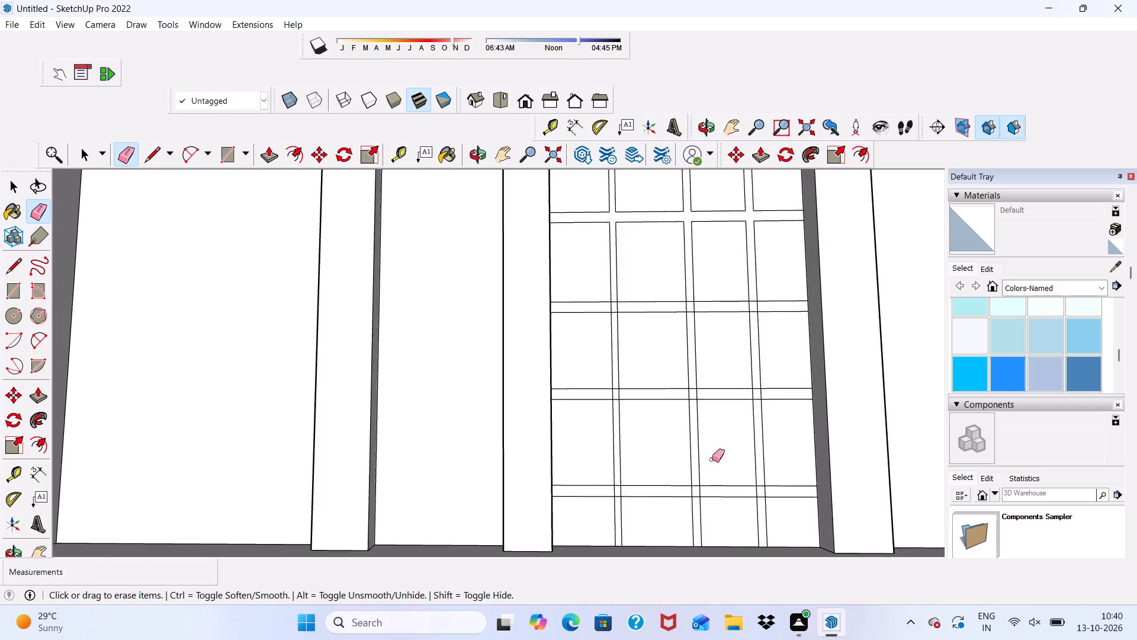
pyautogui.scroll(11, 712, 459)
pyautogui.scroll(-10, 766, 183)
pyautogui.scroll(11, 820, 257)
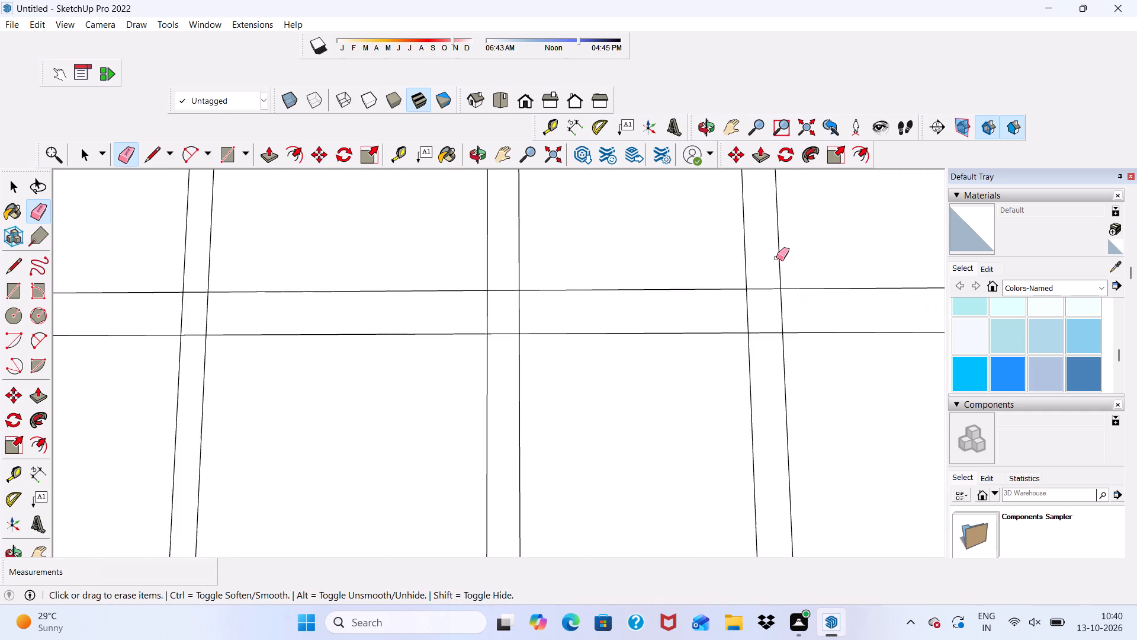
pyautogui.scroll(5, 776, 258)
pyautogui.moveTo(754, 284); pyautogui.dragTo(769, 341)
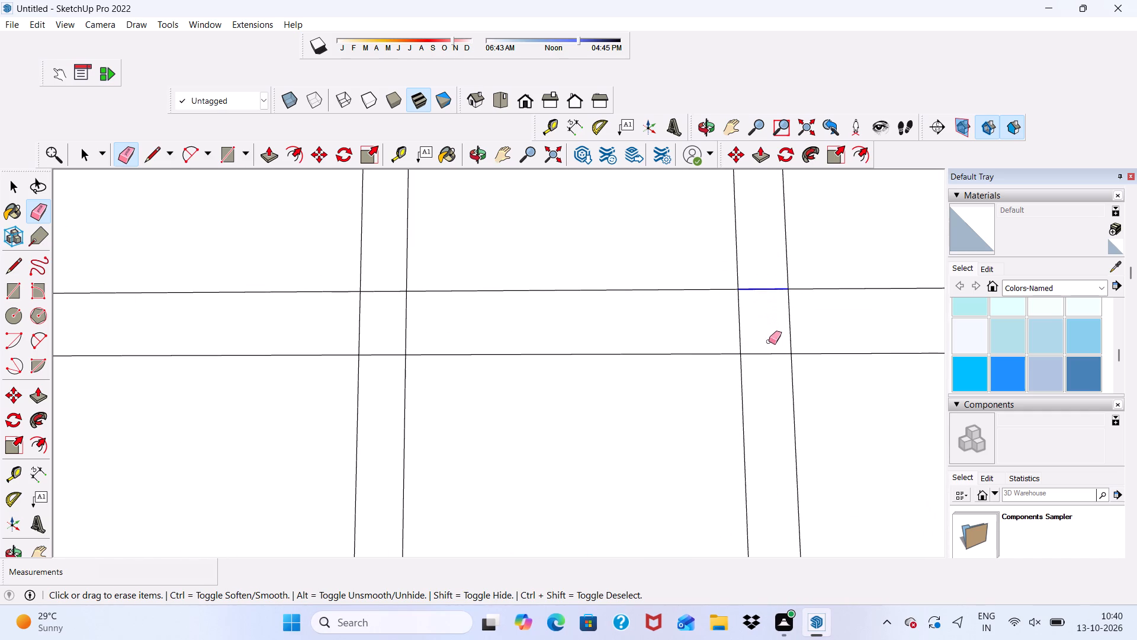
pyautogui.moveTo(769, 341); pyautogui.dragTo(780, 375)
pyautogui.moveTo(722, 335); pyautogui.dragTo(808, 328)
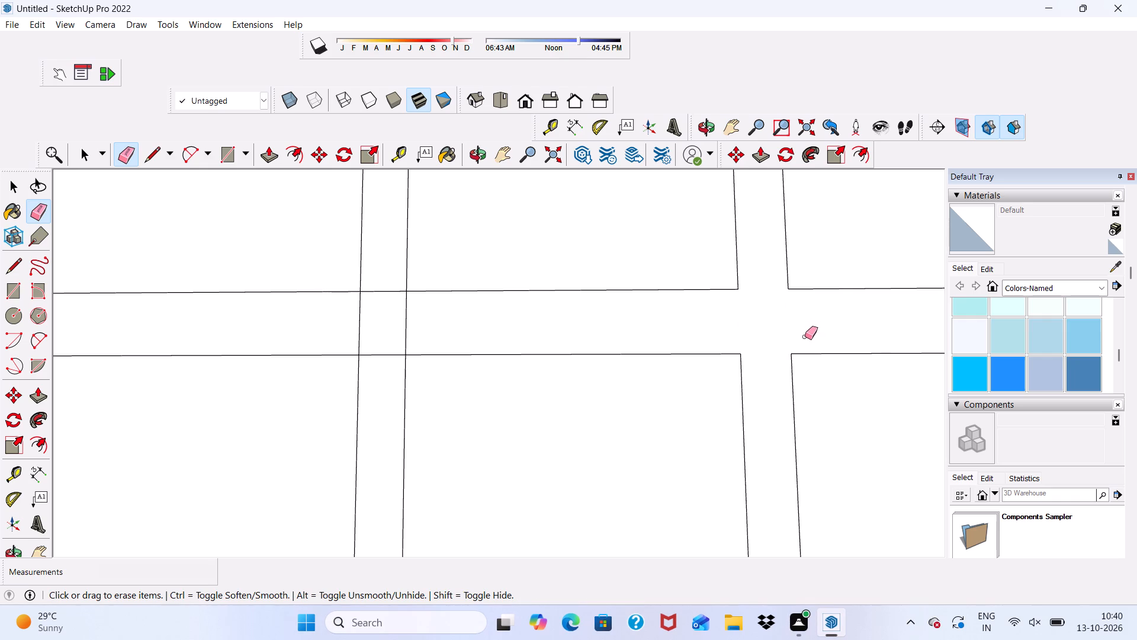
# Erase the horizontal line segments crossing all three vertical strips at the bottom horizontal strip.
pyautogui.scroll(-5, 804, 340)
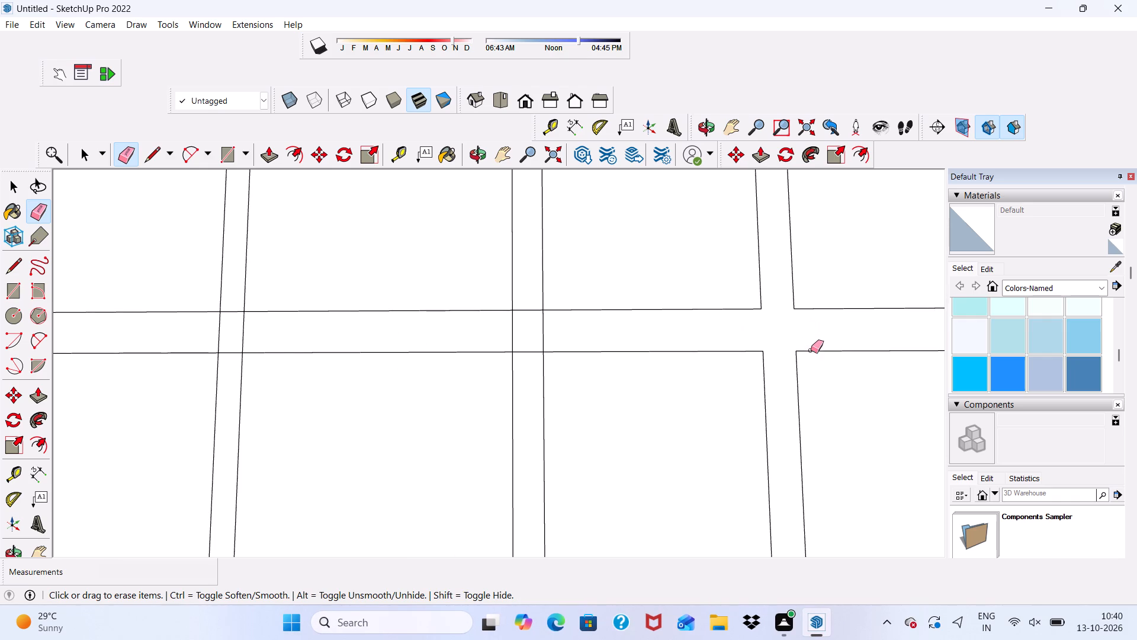
pyautogui.scroll(-19, 740, 319)
pyautogui.scroll(-5, 727, 352)
pyautogui.scroll(3, 741, 469)
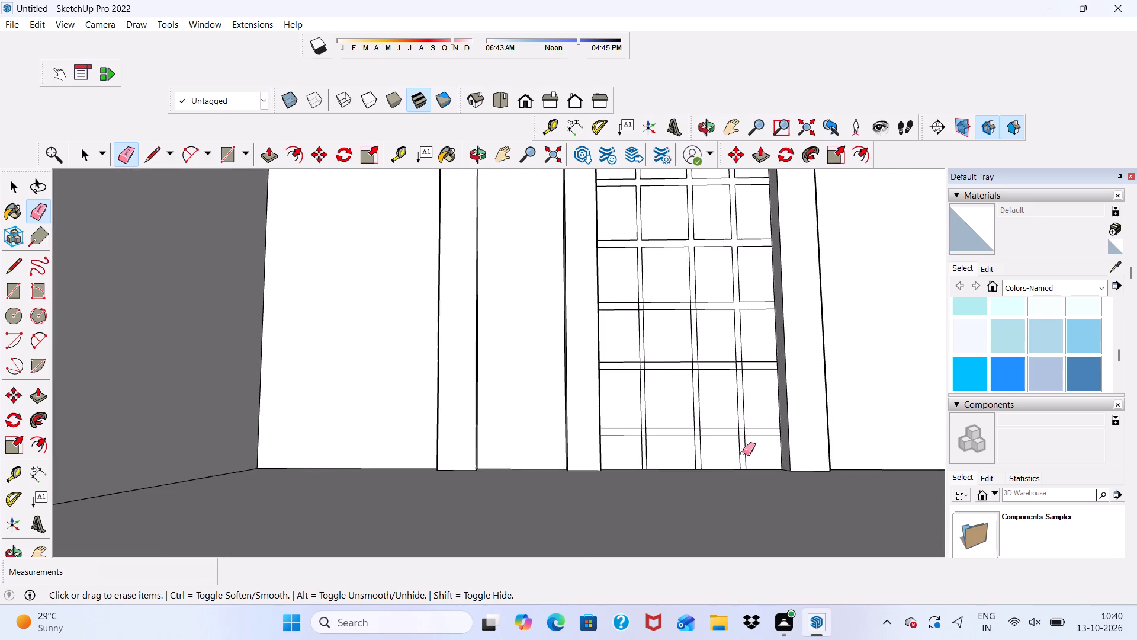
pyautogui.scroll(19, 743, 453)
pyautogui.moveTo(756, 471); pyautogui.dragTo(754, 503)
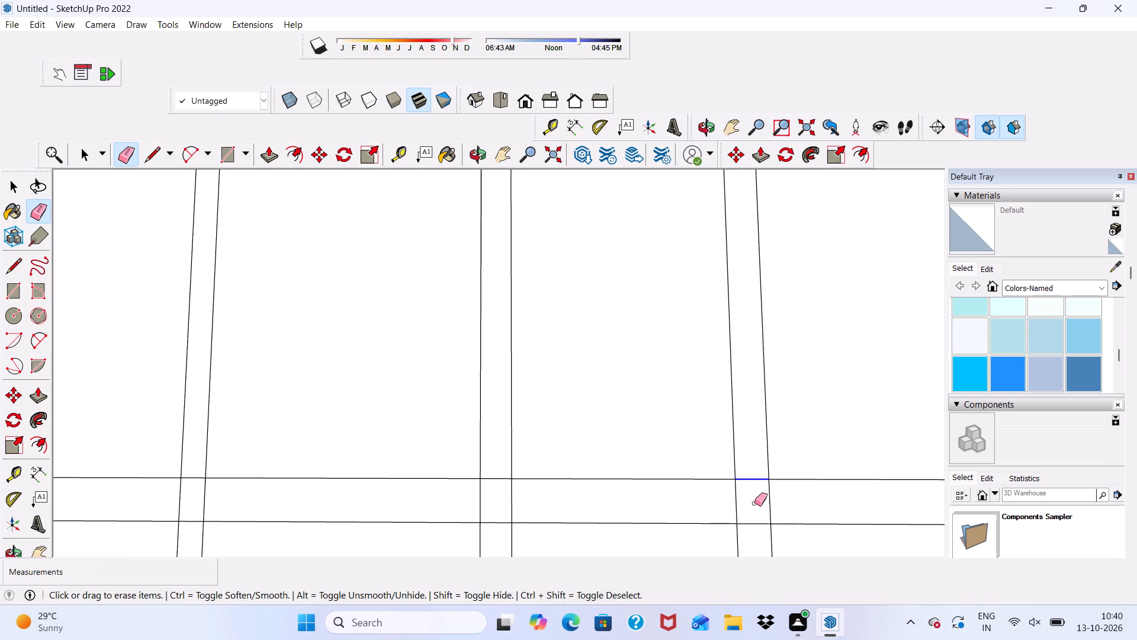
pyautogui.moveTo(754, 503); pyautogui.dragTo(753, 527)
pyautogui.moveTo(494, 469); pyautogui.dragTo(494, 529)
pyautogui.scroll(-16, 500, 479)
pyautogui.scroll(10, 473, 460)
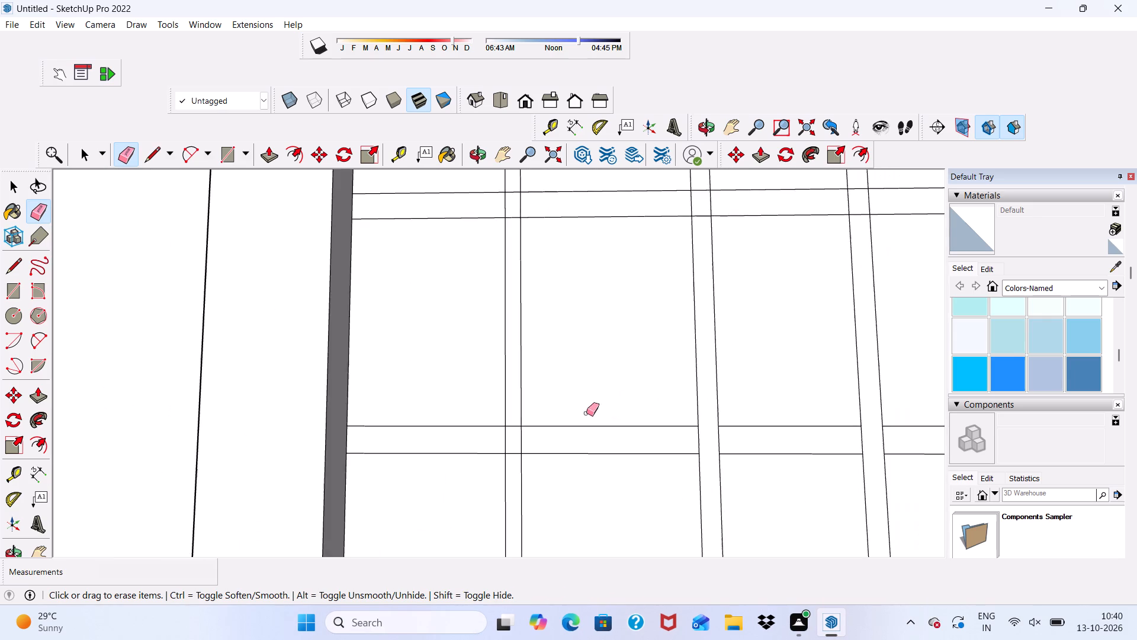
pyautogui.scroll(6, 499, 443)
pyautogui.moveTo(519, 415); pyautogui.dragTo(525, 481)
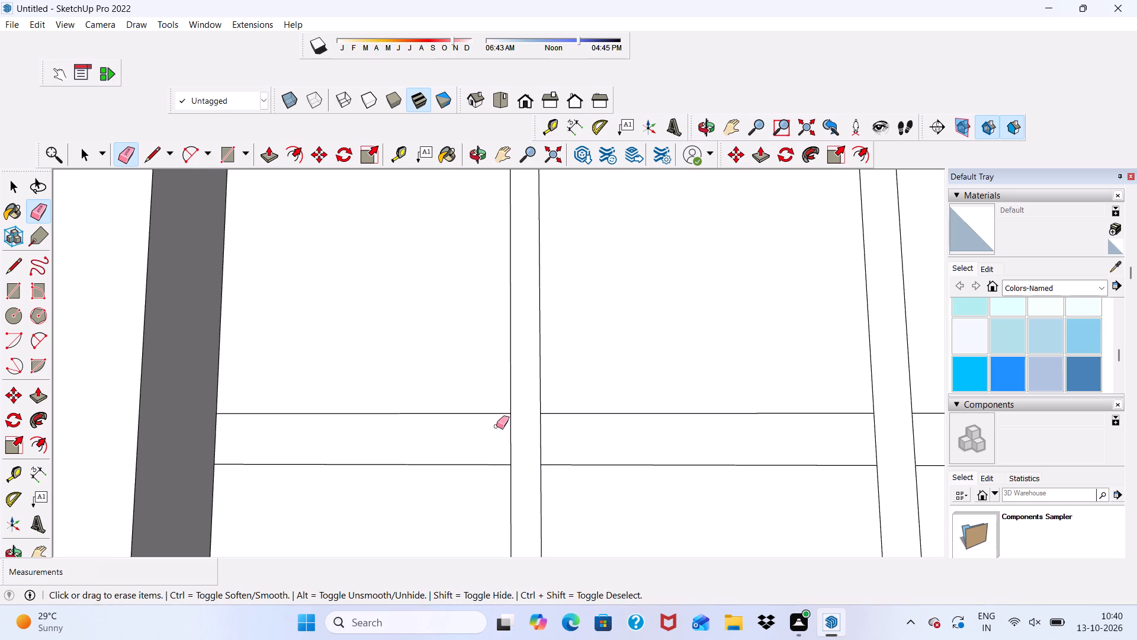
# Erase the vertical line segments that cut across the bottom horizontal strip at all three vertical strips.
pyautogui.moveTo(496, 426); pyautogui.dragTo(554, 436)
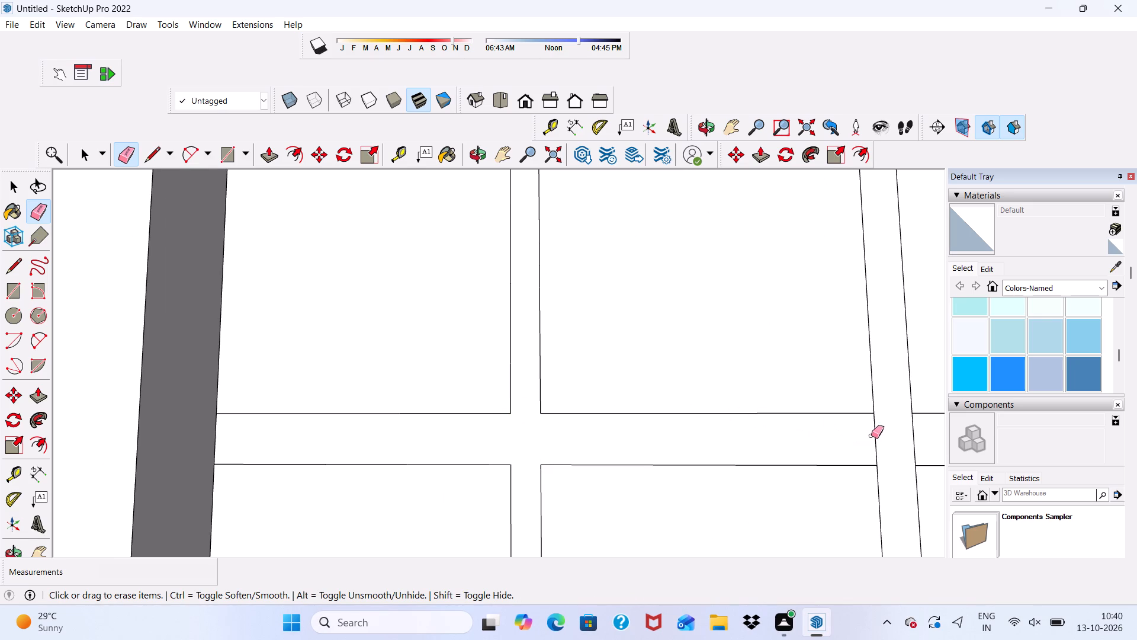
pyautogui.moveTo(871, 436); pyautogui.dragTo(918, 434)
pyautogui.scroll(-11, 547, 329)
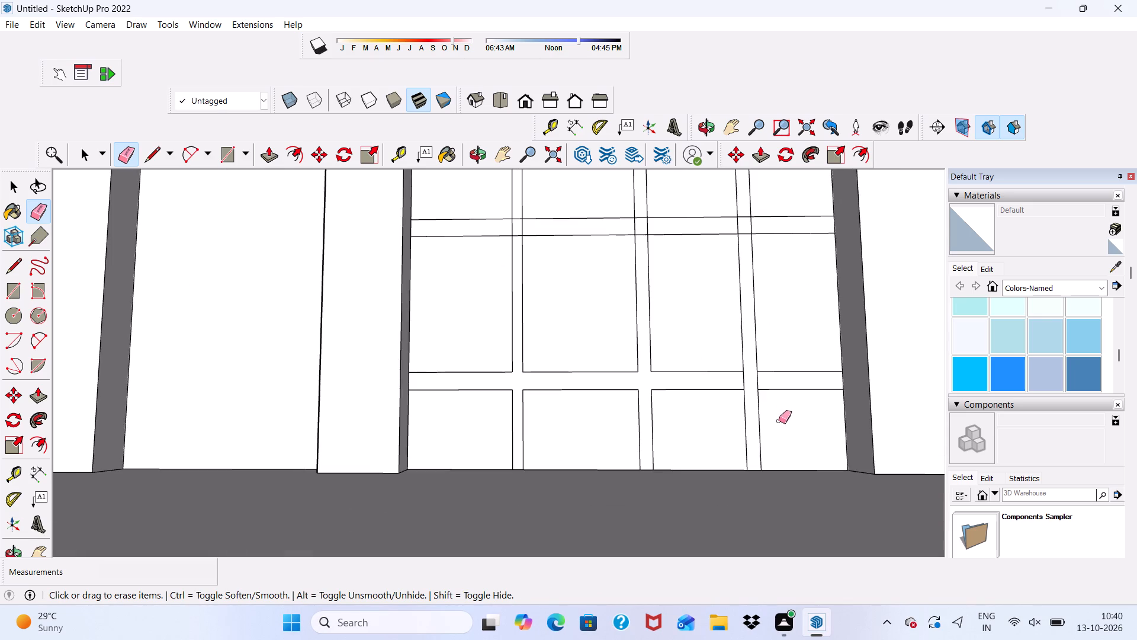
pyautogui.scroll(10, 757, 377)
pyautogui.moveTo(727, 394); pyautogui.dragTo(786, 392)
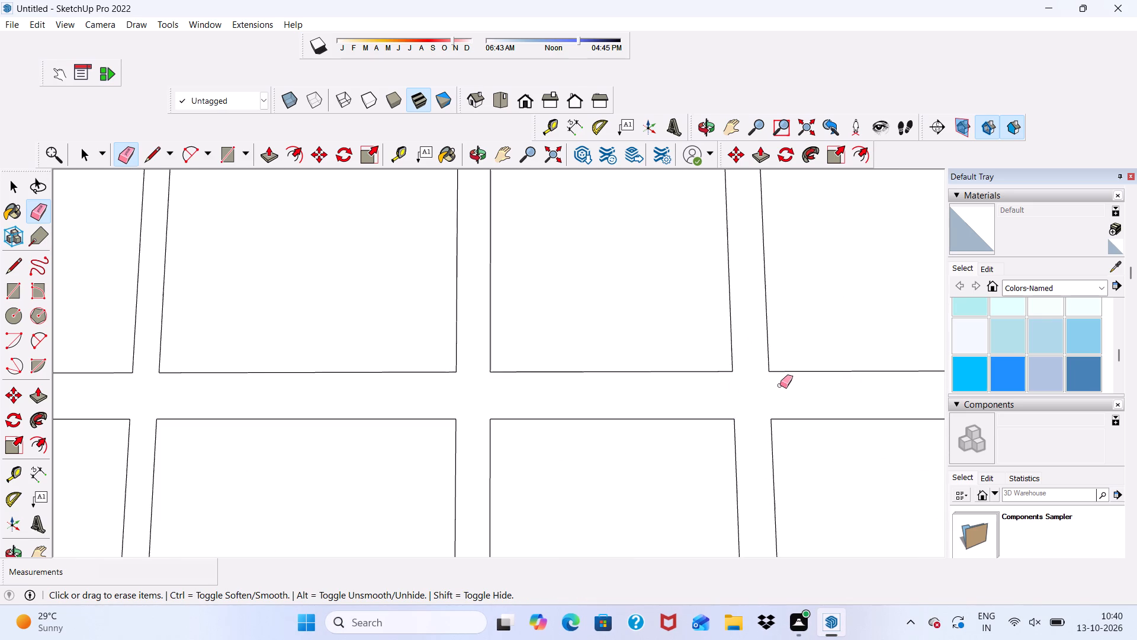
# Erase the crossing line segments where the vertical strip nearest the outer jamb meets the seventh horizontal strip from the top.
pyautogui.scroll(-9, 763, 399)
pyautogui.scroll(-12, 757, 381)
pyautogui.scroll(4, 724, 351)
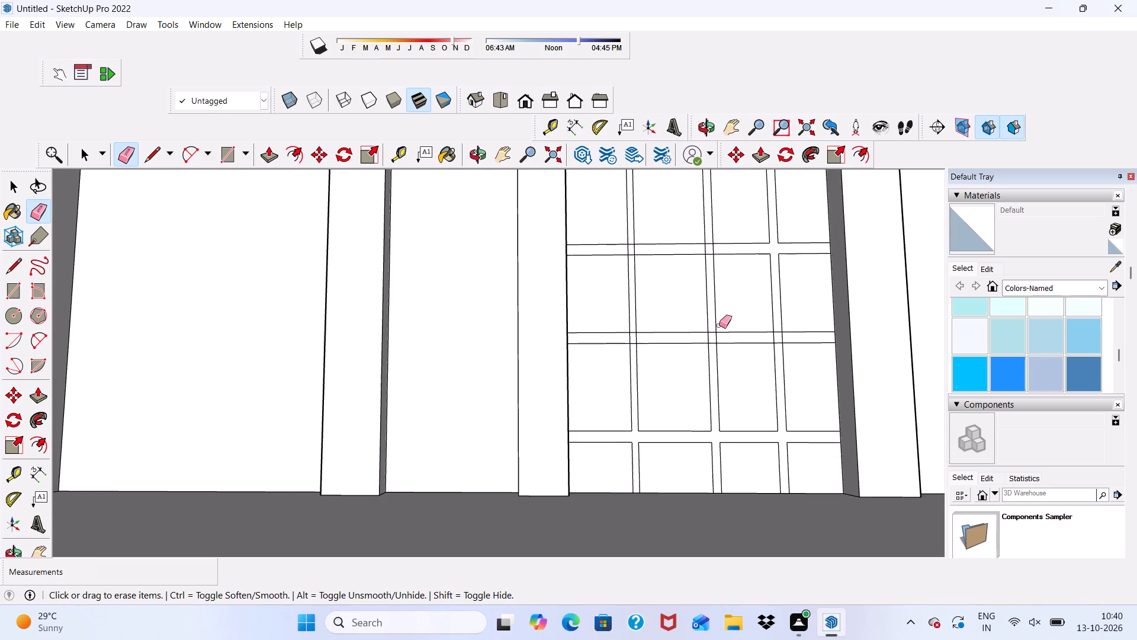
pyautogui.scroll(14, 719, 325)
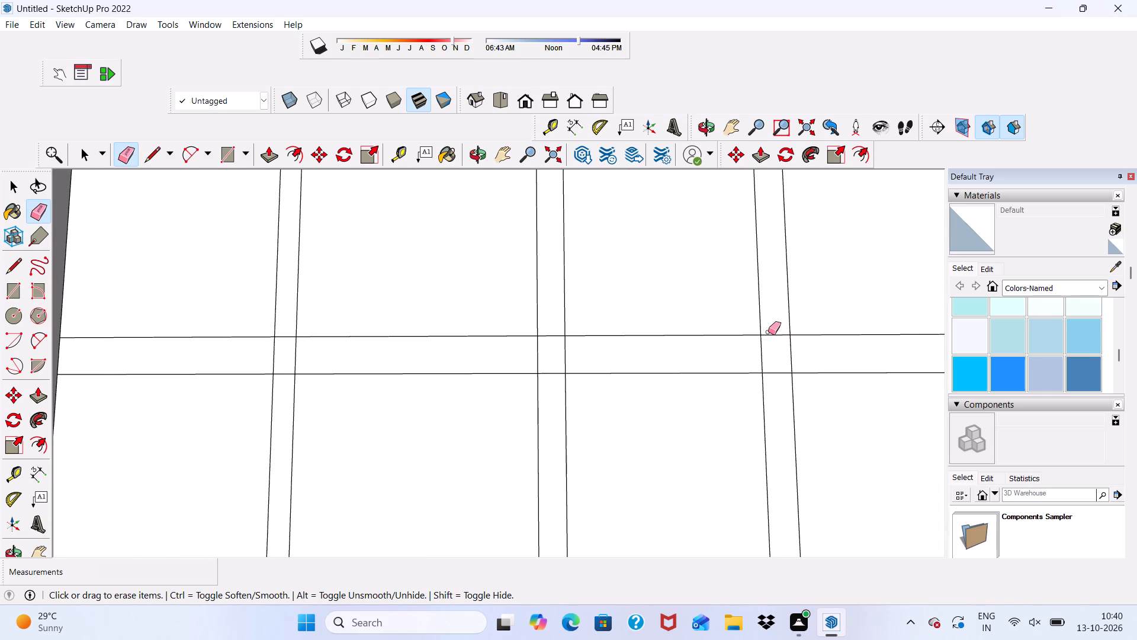
pyautogui.moveTo(768, 332); pyautogui.dragTo(775, 383)
pyautogui.moveTo(744, 354); pyautogui.dragTo(800, 354)
# Erase the crossing line segments where the middle vertical strip meets the seventh horizontal strip from the top.
pyautogui.scroll(6, 517, 338)
pyautogui.moveTo(525, 327); pyautogui.dragTo(538, 430)
pyautogui.scroll(1, 525, 329)
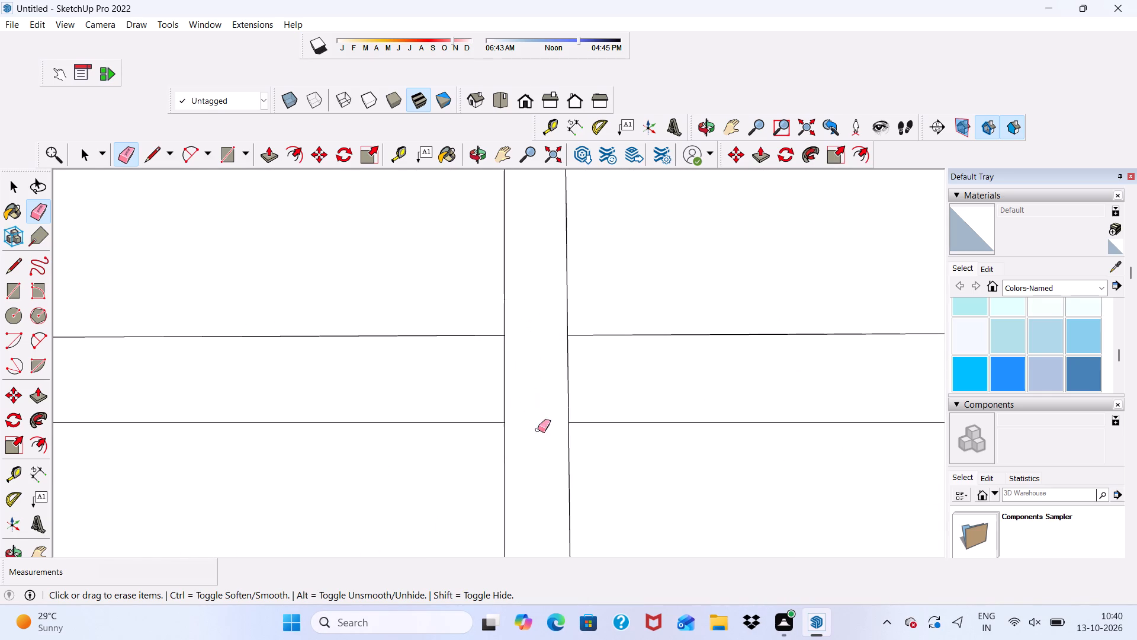
pyautogui.moveTo(468, 362); pyautogui.dragTo(588, 375)
# Erase the upper horizontal segment where the vertical strip nearest the mullion meets the seventh horizontal strip from the top.
pyautogui.scroll(-5, 593, 375)
pyautogui.scroll(-6, 661, 300)
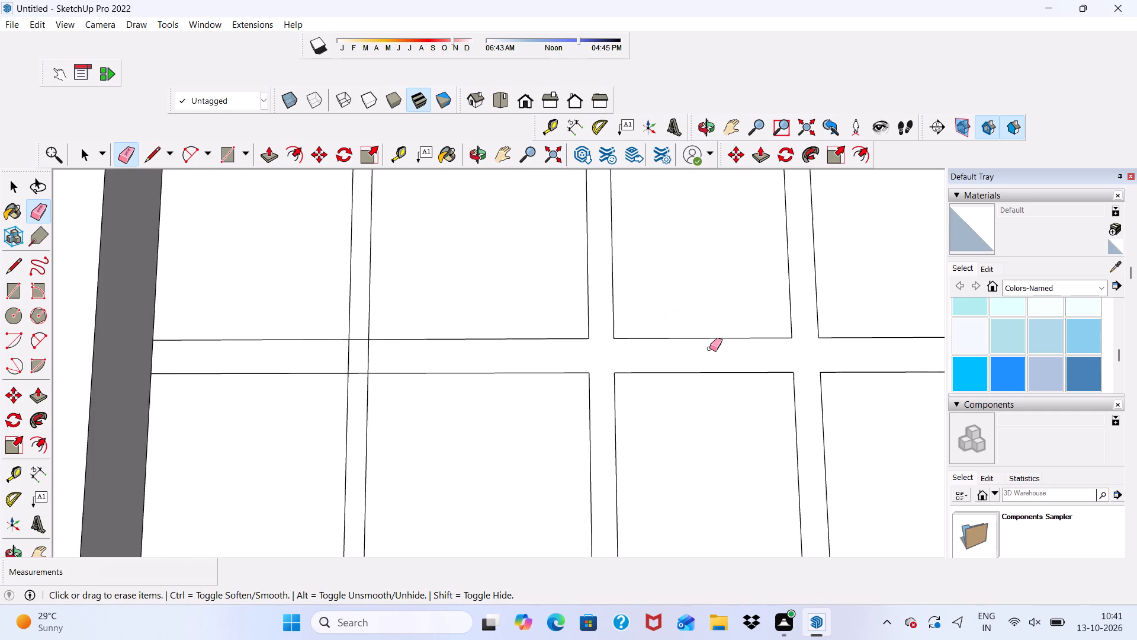
pyautogui.scroll(16, 343, 329)
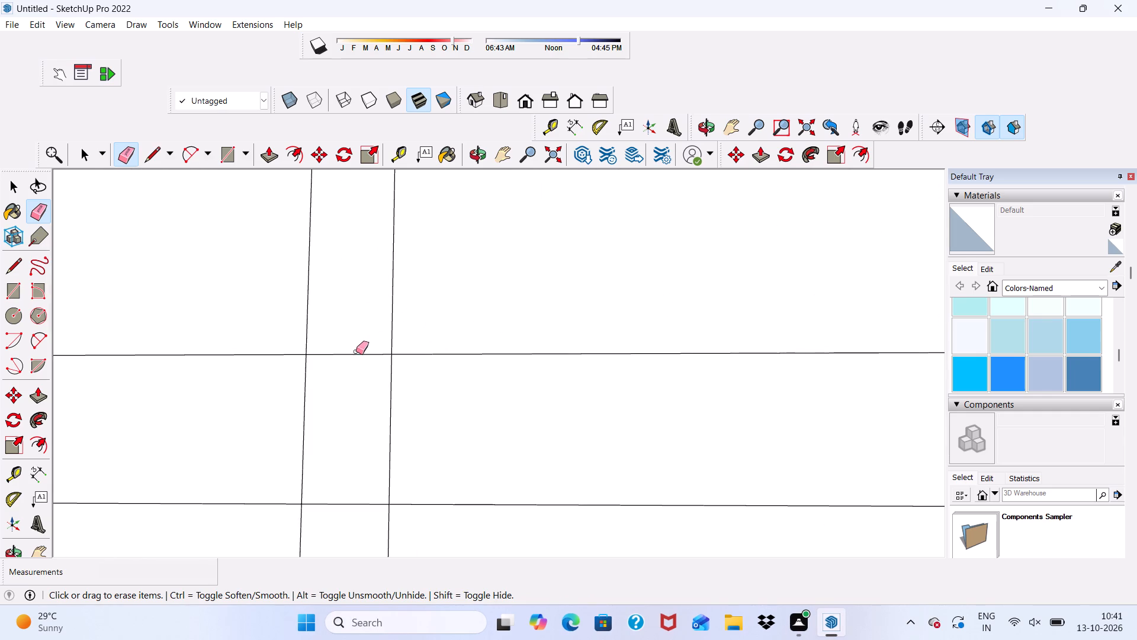
pyautogui.moveTo(356, 351); pyautogui.dragTo(363, 456)
pyautogui.moveTo(370, 506); pyautogui.dragTo(374, 516)
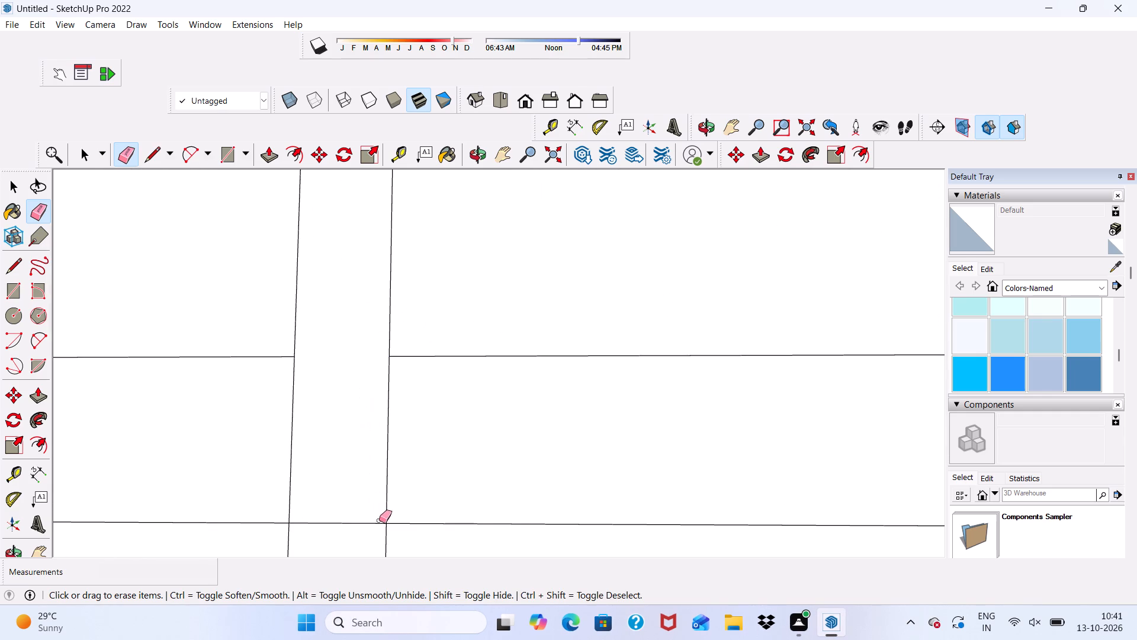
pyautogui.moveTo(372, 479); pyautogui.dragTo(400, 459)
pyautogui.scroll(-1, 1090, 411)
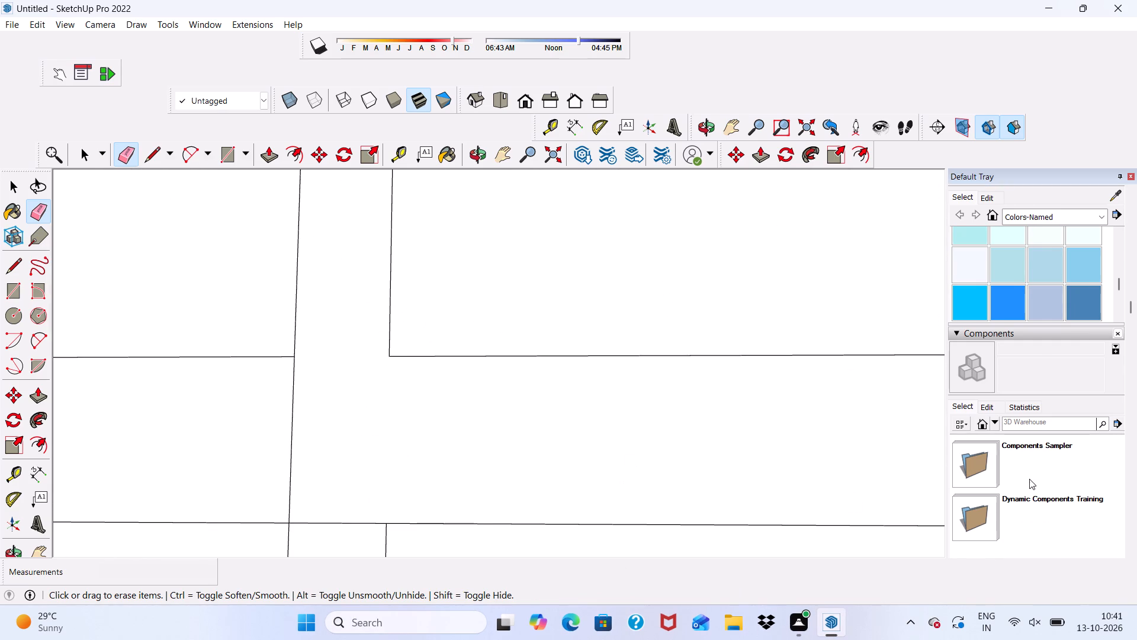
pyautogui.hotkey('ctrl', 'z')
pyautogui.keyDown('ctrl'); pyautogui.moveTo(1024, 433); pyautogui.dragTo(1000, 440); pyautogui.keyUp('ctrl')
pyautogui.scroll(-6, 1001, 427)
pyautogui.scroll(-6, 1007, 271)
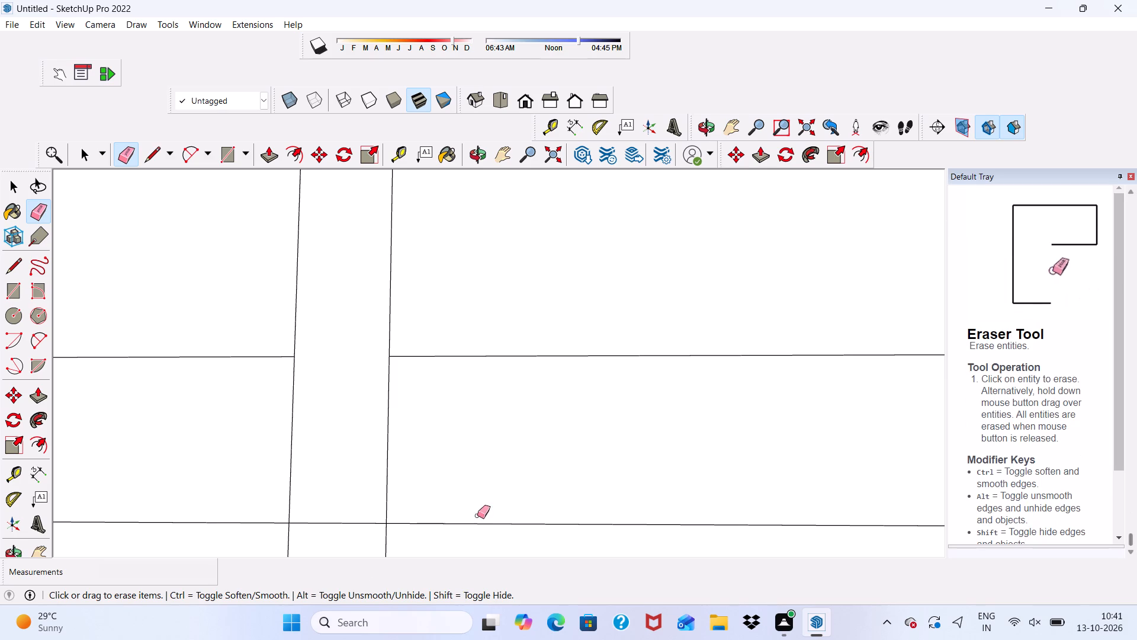
# Erase the remaining crossing segments where the vertical strip nearest the mullion meets the seventh horizontal strip from the top.
pyautogui.scroll(-20, 373, 583)
pyautogui.scroll(11, 500, 420)
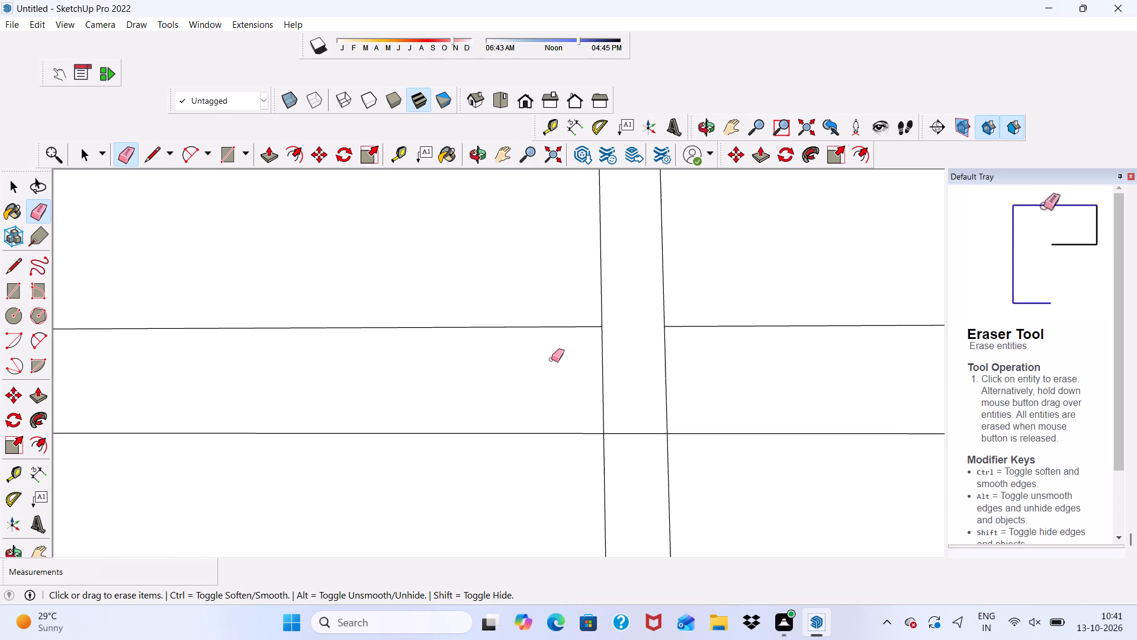
pyautogui.moveTo(605, 357); pyautogui.dragTo(681, 369)
pyautogui.moveTo(631, 420); pyautogui.dragTo(618, 452)
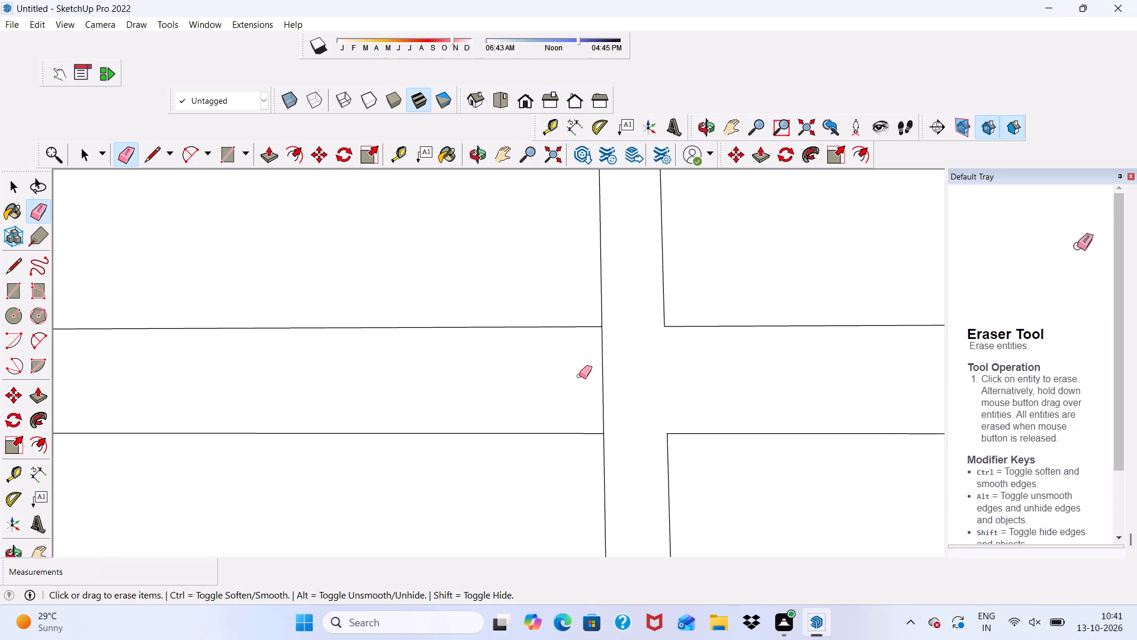
pyautogui.moveTo(586, 378); pyautogui.dragTo(614, 380)
# Erase the crossing line segments where the middle vertical strip meets the sixth horizontal strip from the top.
pyautogui.scroll(-20, 608, 385)
pyautogui.scroll(-4, 608, 385)
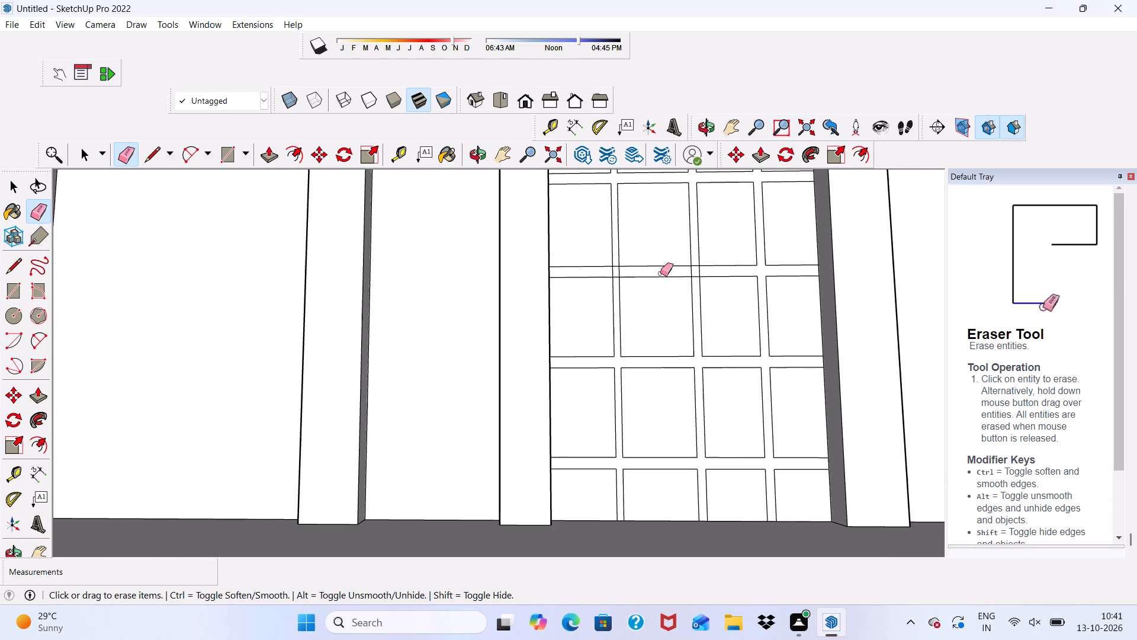
pyautogui.scroll(6, 737, 235)
pyautogui.scroll(-10, 745, 244)
pyautogui.scroll(4, 724, 220)
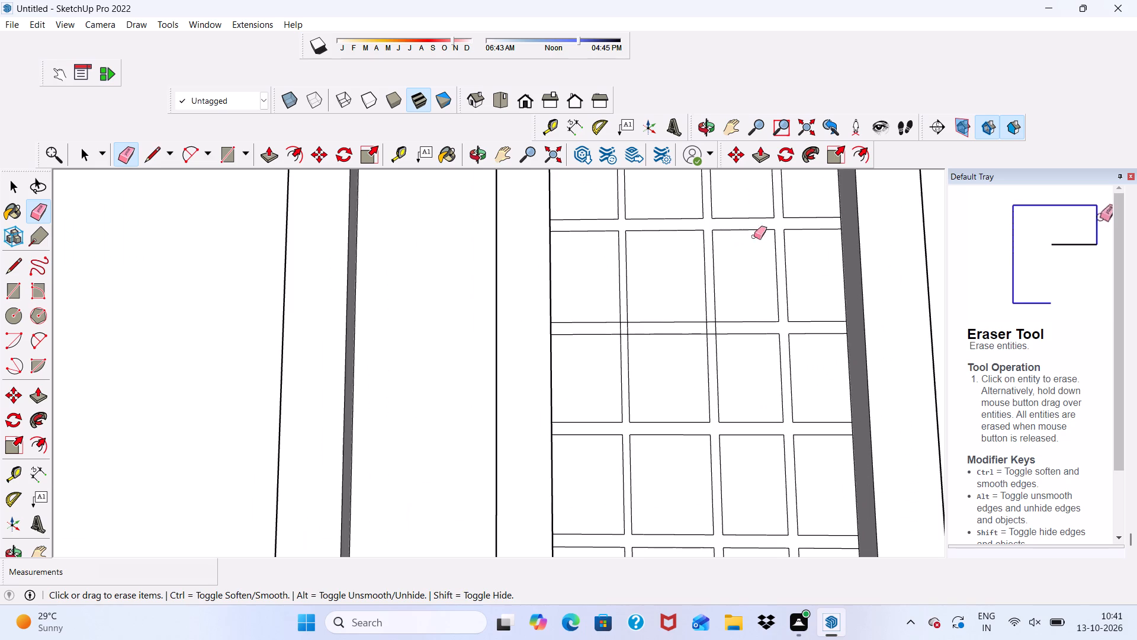
pyautogui.scroll(10, 778, 292)
pyautogui.scroll(-9, 790, 357)
pyautogui.scroll(11, 664, 376)
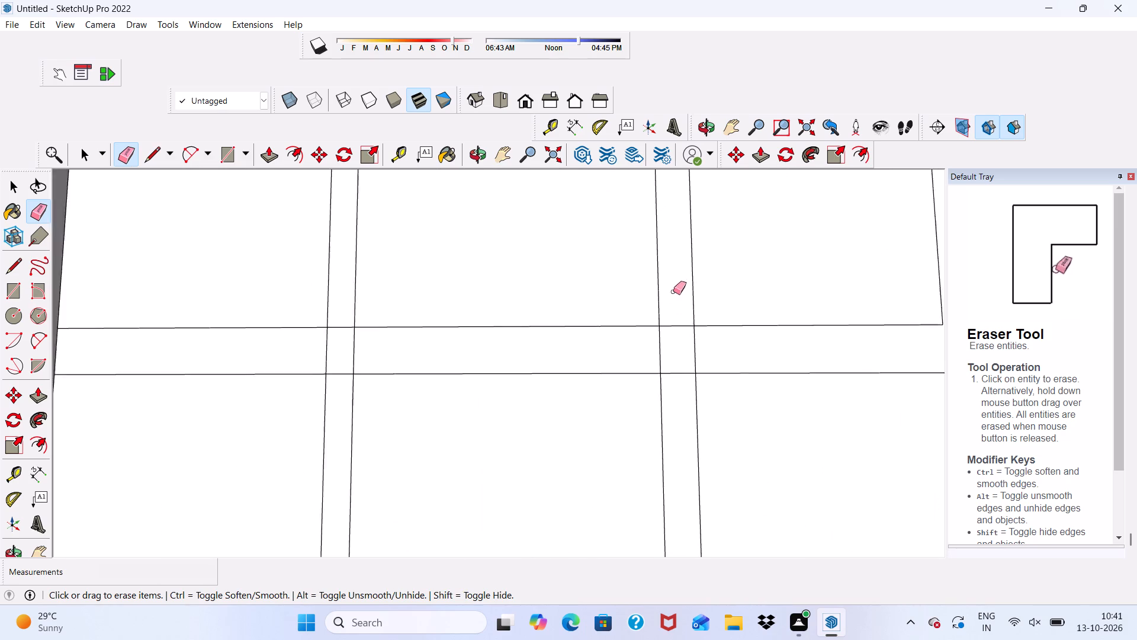
pyautogui.scroll(5, 673, 292)
pyautogui.moveTo(667, 313); pyautogui.dragTo(669, 389)
pyautogui.moveTo(647, 369); pyautogui.dragTo(695, 370)
pyautogui.moveTo(710, 374); pyautogui.dragTo(682, 376)
pyautogui.moveTo(670, 392); pyautogui.dragTo(679, 415)
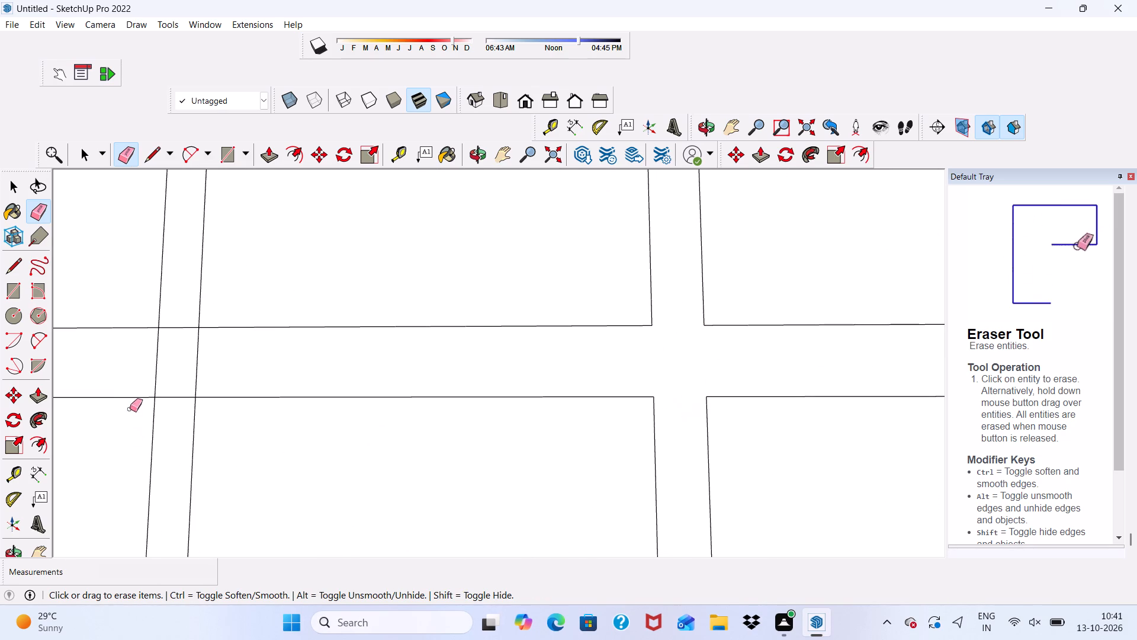
# Erase the crossing line segments where the vertical strip nearest the mullion meets the sixth horizontal strip from the top.
pyautogui.moveTo(147, 369); pyautogui.dragTo(192, 379)
pyautogui.click(198, 363)
pyautogui.moveTo(152, 370); pyautogui.dragTo(169, 353)
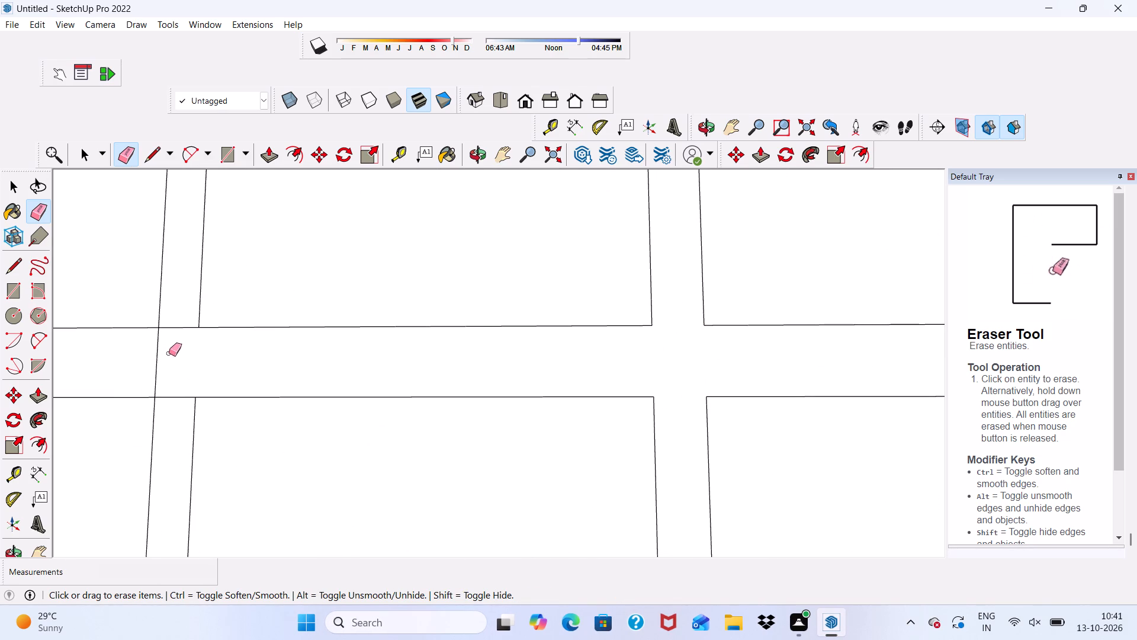
pyautogui.moveTo(169, 353); pyautogui.dragTo(169, 349)
pyautogui.moveTo(171, 322); pyautogui.dragTo(171, 353)
pyautogui.moveTo(176, 393); pyautogui.dragTo(162, 402)
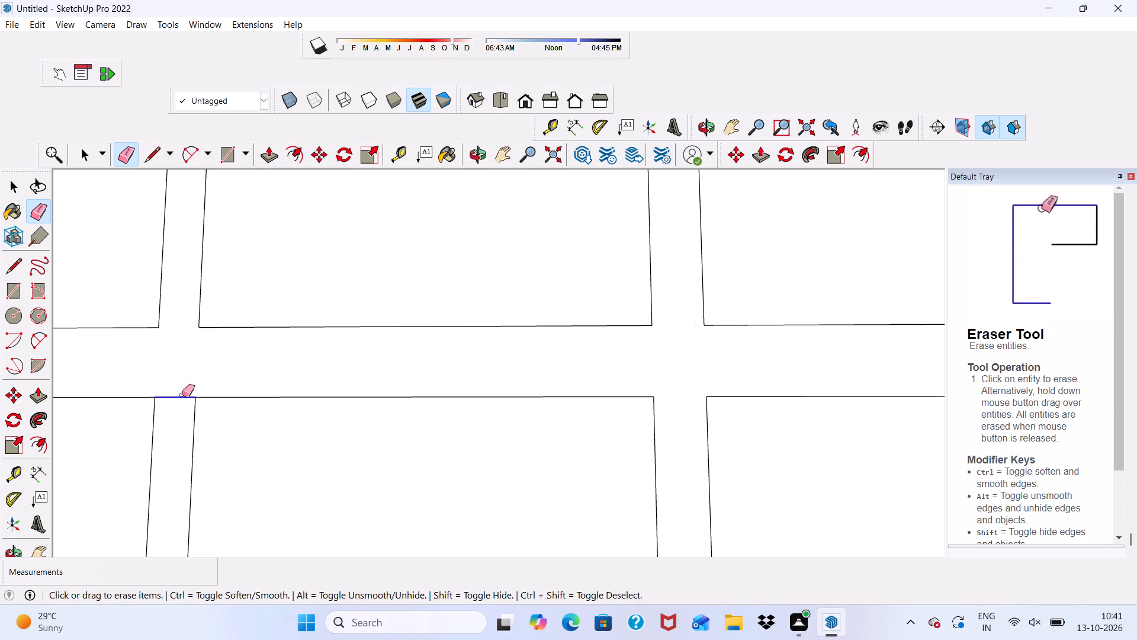
# Examine the door's merged strip grid, its frame and the surrounding walls from different distances and angles.
pyautogui.scroll(-12, 226, 395)
pyautogui.scroll(1, 570, 366)
pyautogui.scroll(-6, 526, 262)
pyautogui.scroll(-12, 529, 325)
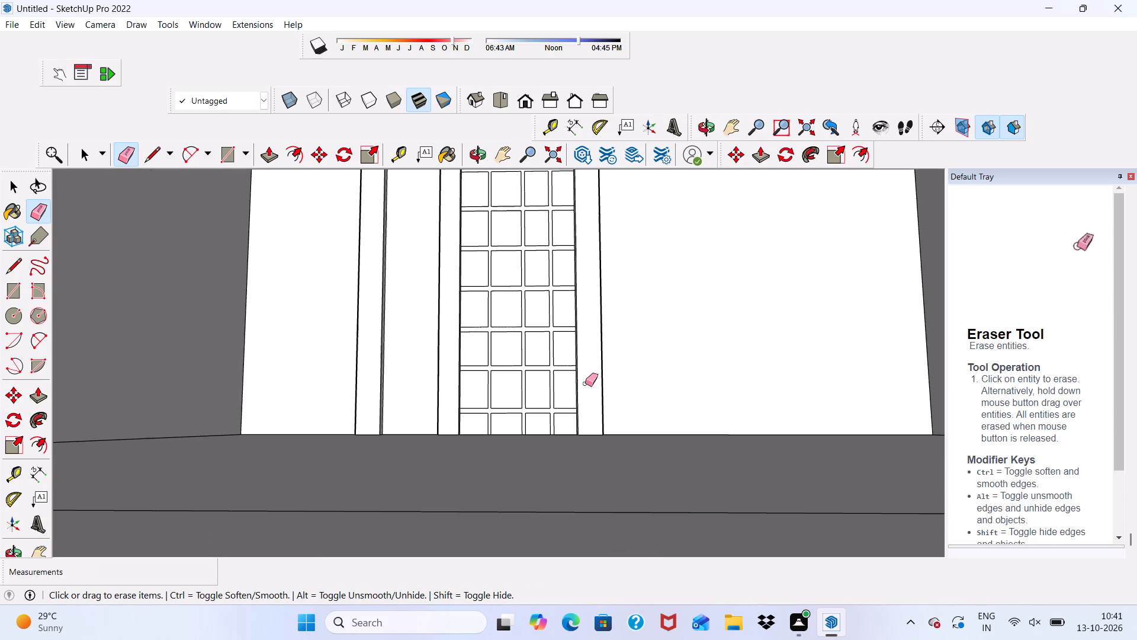
pyautogui.scroll(-7, 515, 275)
pyautogui.moveTo(736, 313); pyautogui.dragTo(778, 401, button='middle')
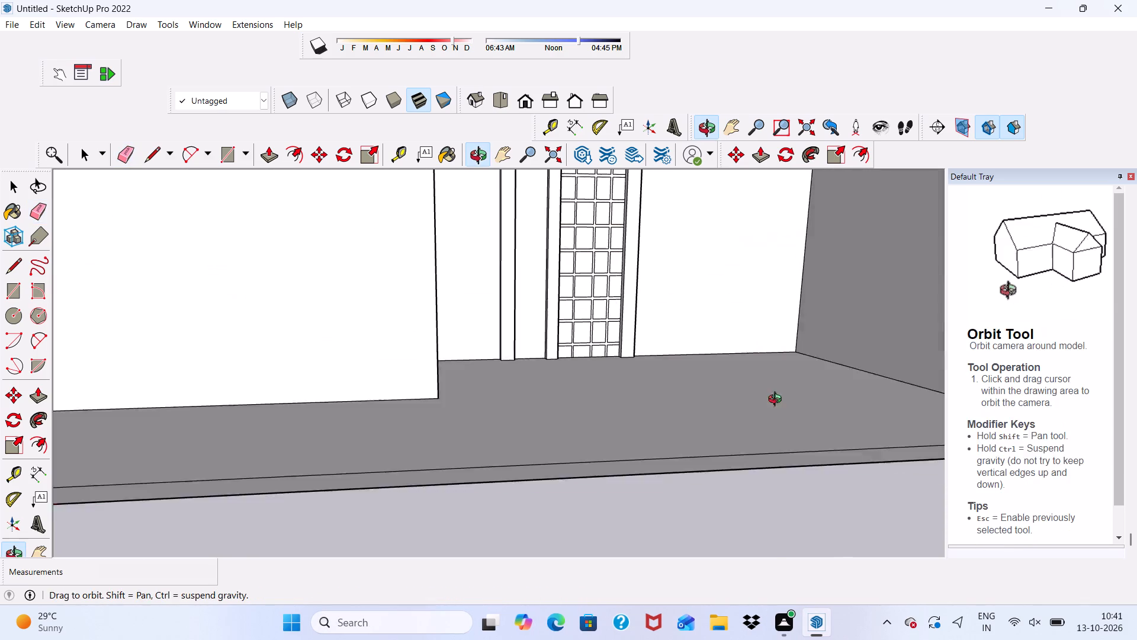
pyautogui.moveTo(778, 401); pyautogui.dragTo(788, 433, button='middle')
pyautogui.press('space')
pyautogui.scroll(-4, 706, 402)
pyautogui.moveTo(730, 469); pyautogui.dragTo(614, 402, button='middle')
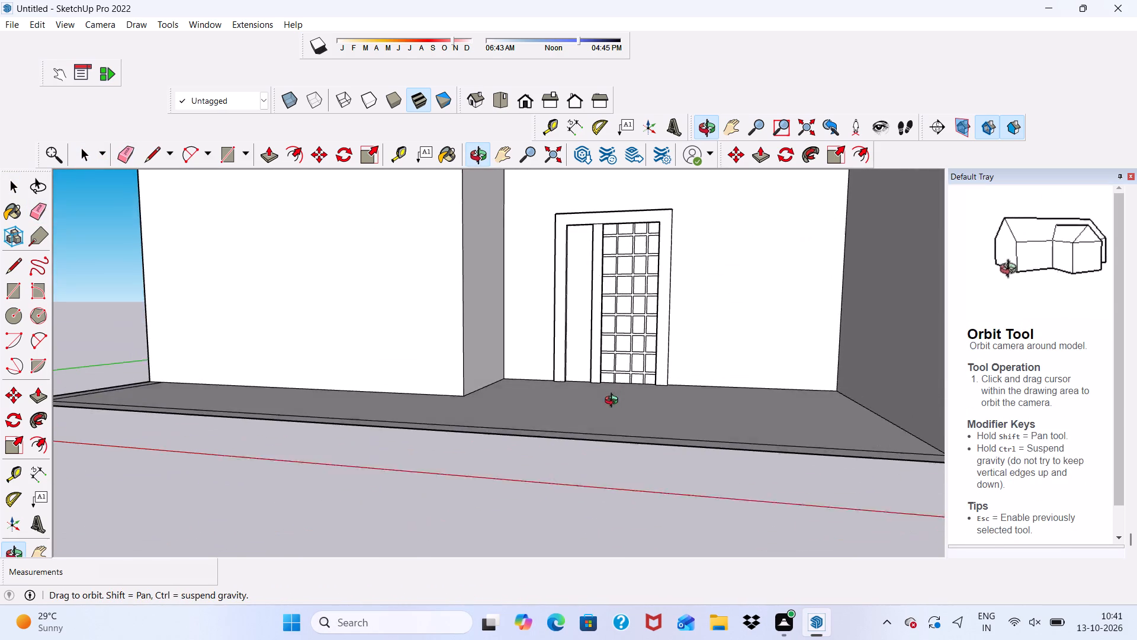
pyautogui.moveTo(614, 402); pyautogui.dragTo(614, 403, button='middle')
pyautogui.scroll(11, 571, 282)
pyautogui.scroll(-3, 585, 307)
pyautogui.moveTo(627, 371); pyautogui.dragTo(733, 311, button='middle')
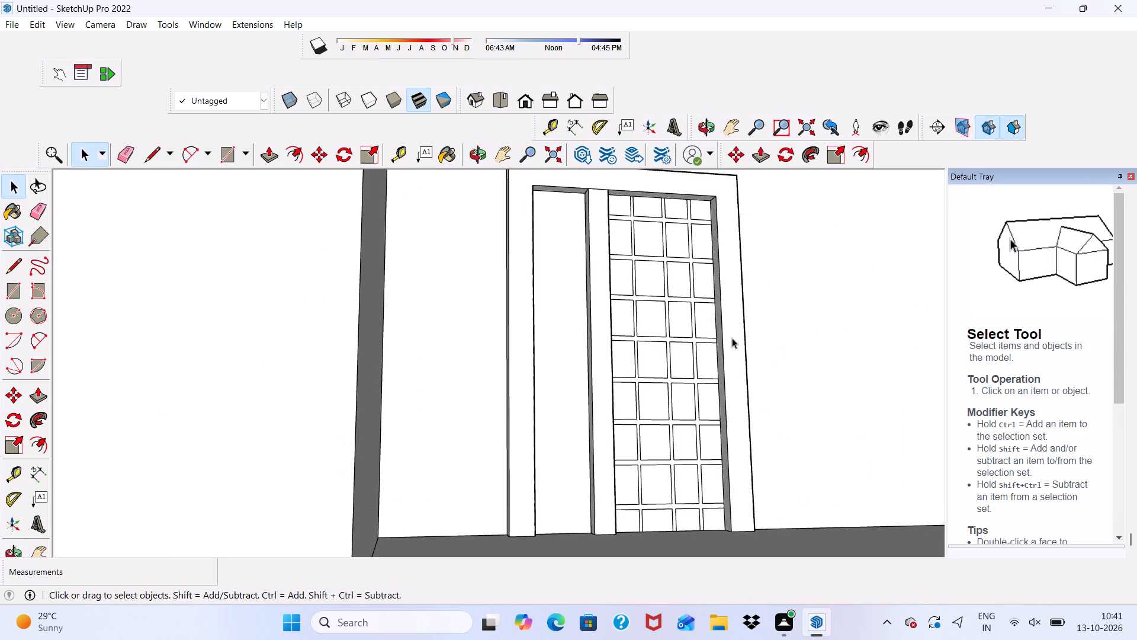
pyautogui.scroll(3, 730, 343)
pyautogui.scroll(-12, 727, 329)
pyautogui.moveTo(716, 434); pyautogui.dragTo(652, 475, button='middle')
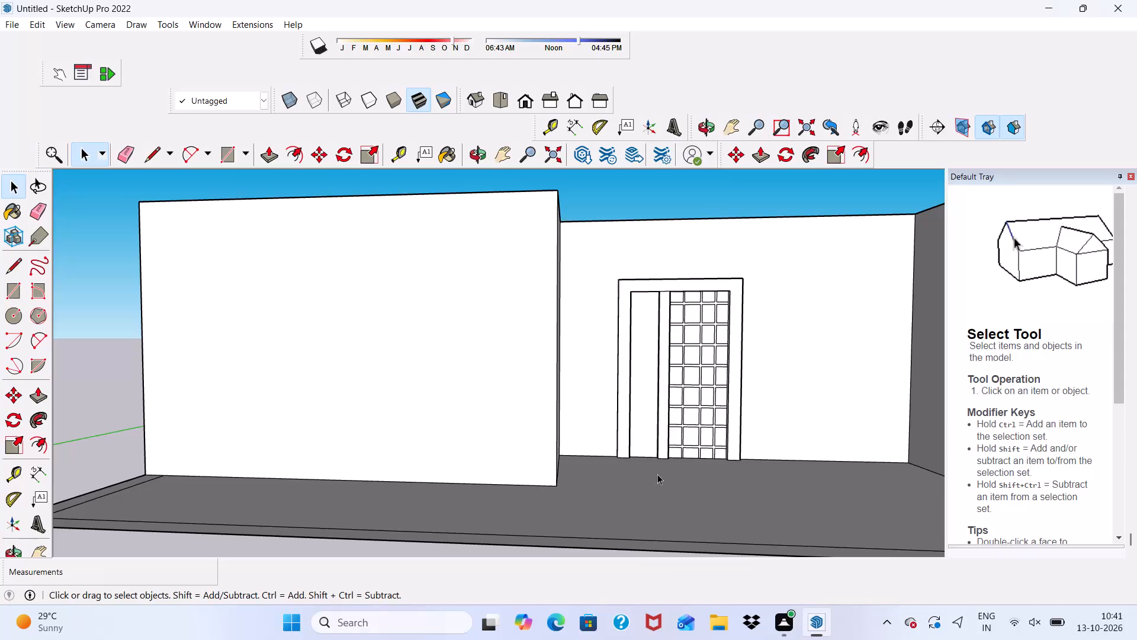
# Examine the framed door and the blank wall beside it from several distances and angles.
pyautogui.scroll(5, 786, 370)
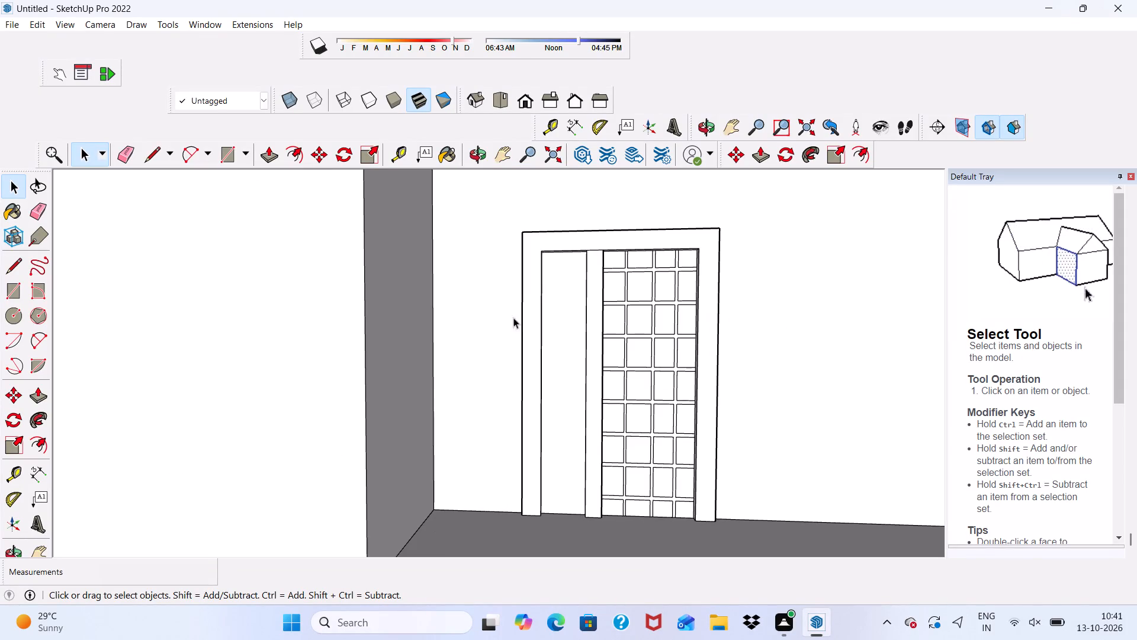
pyautogui.scroll(7, 520, 317)
pyautogui.scroll(-2, 528, 341)
pyautogui.moveTo(559, 349); pyautogui.dragTo(634, 311, button='middle')
pyautogui.scroll(-8, 436, 319)
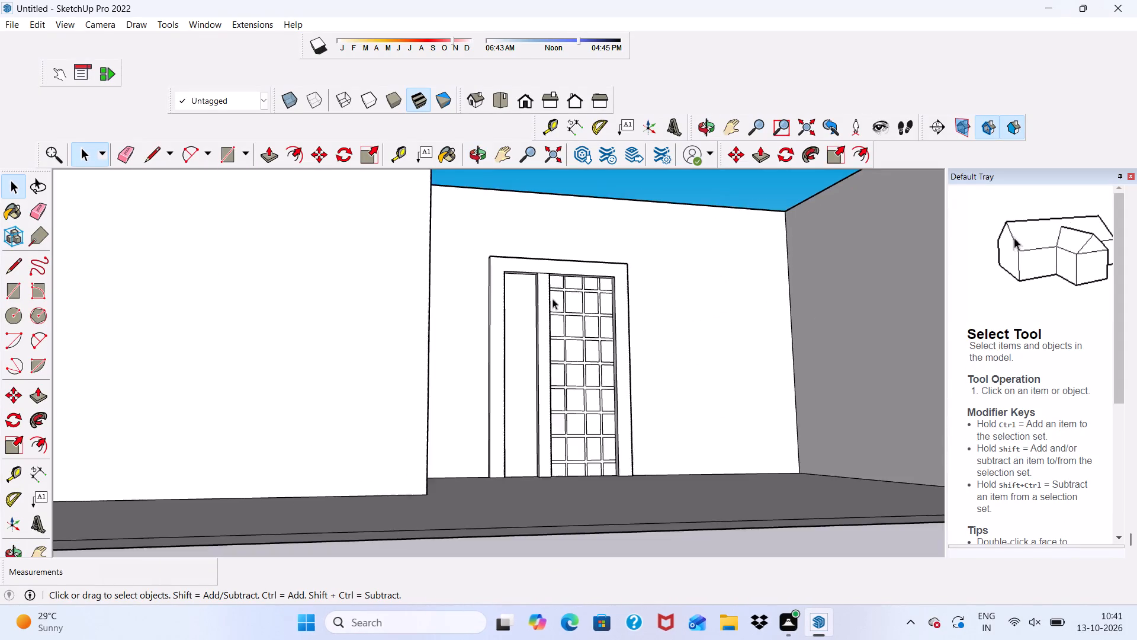
pyautogui.scroll(4, 615, 347)
pyautogui.moveTo(759, 322); pyautogui.dragTo(696, 335, button='middle')
pyautogui.scroll(-1, 695, 335)
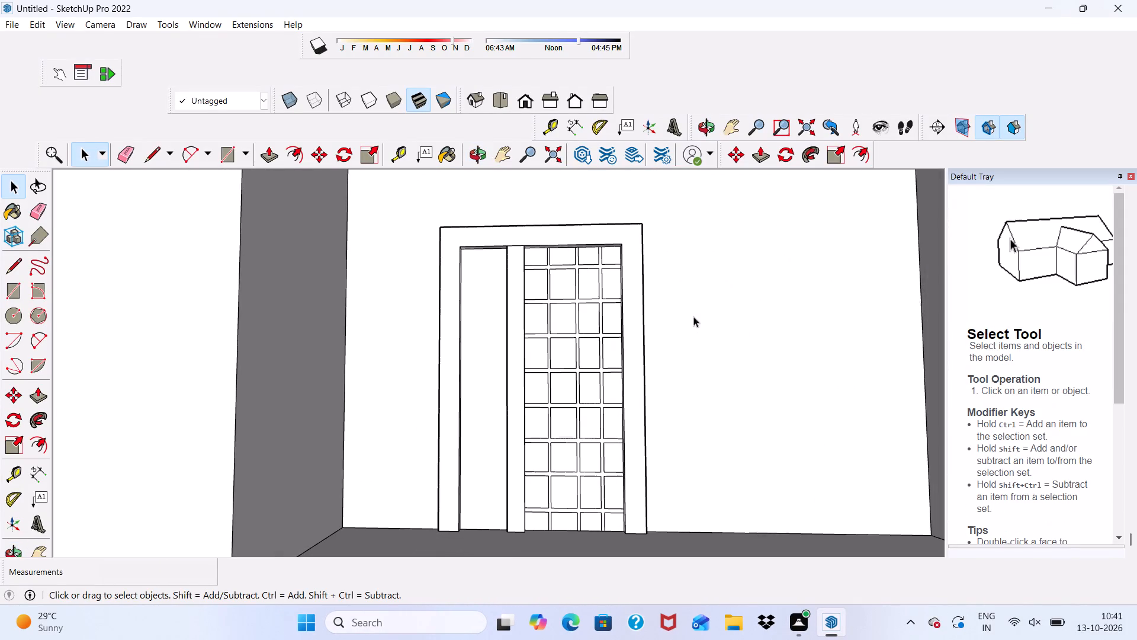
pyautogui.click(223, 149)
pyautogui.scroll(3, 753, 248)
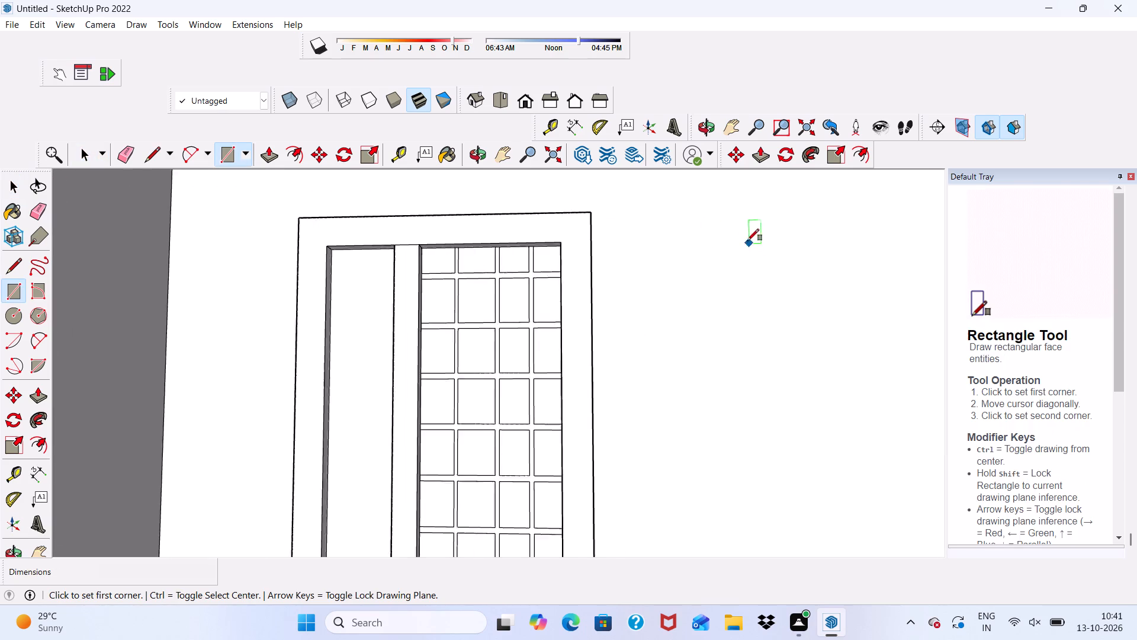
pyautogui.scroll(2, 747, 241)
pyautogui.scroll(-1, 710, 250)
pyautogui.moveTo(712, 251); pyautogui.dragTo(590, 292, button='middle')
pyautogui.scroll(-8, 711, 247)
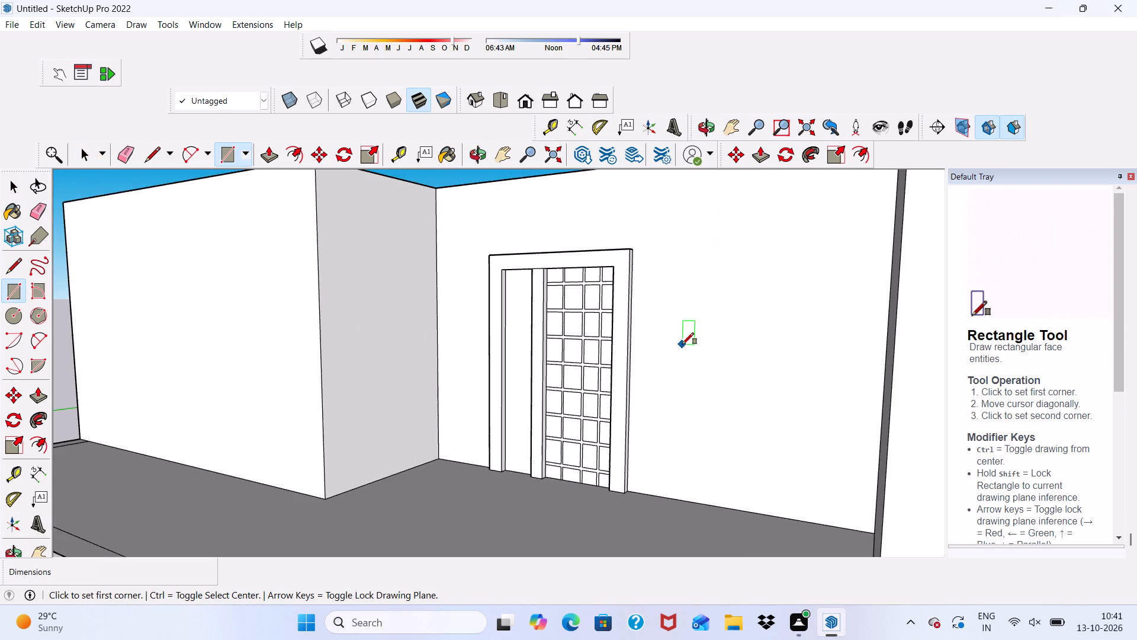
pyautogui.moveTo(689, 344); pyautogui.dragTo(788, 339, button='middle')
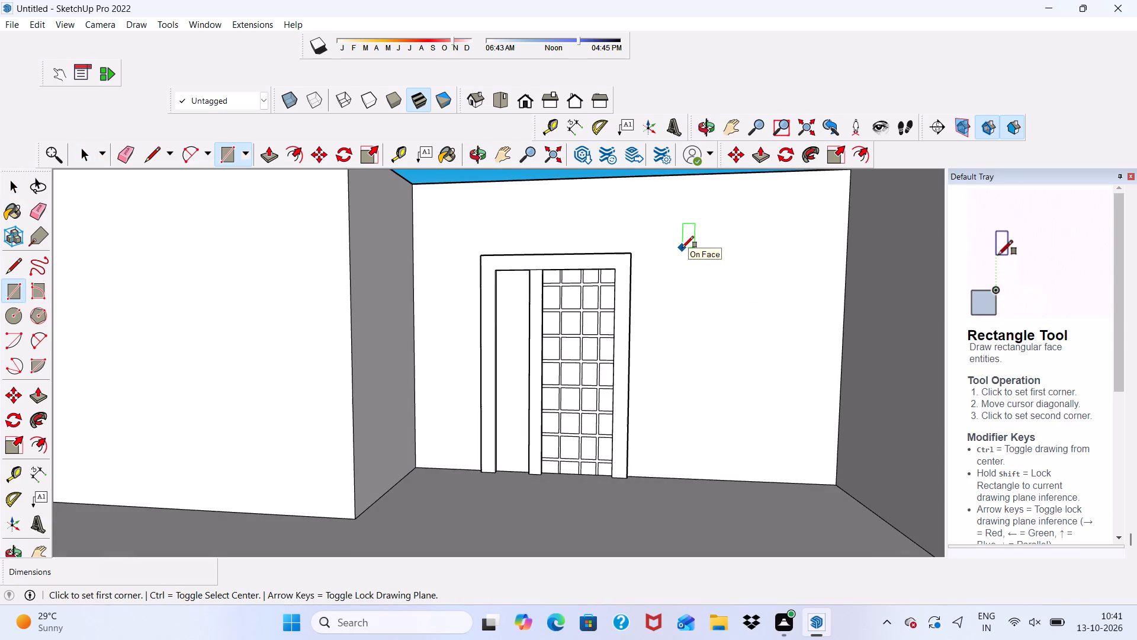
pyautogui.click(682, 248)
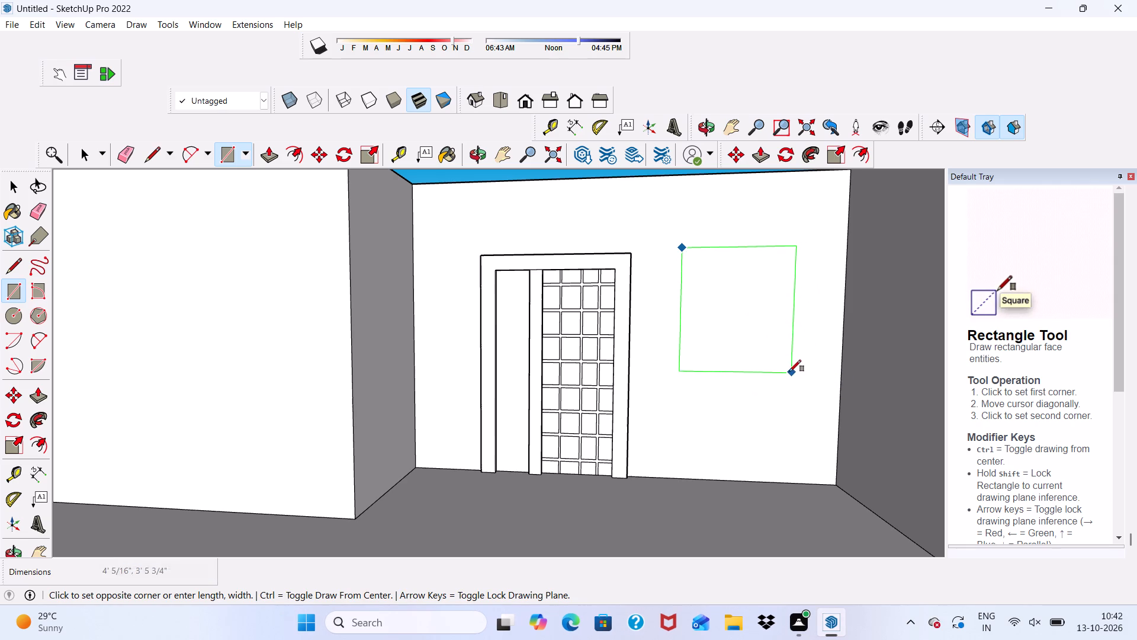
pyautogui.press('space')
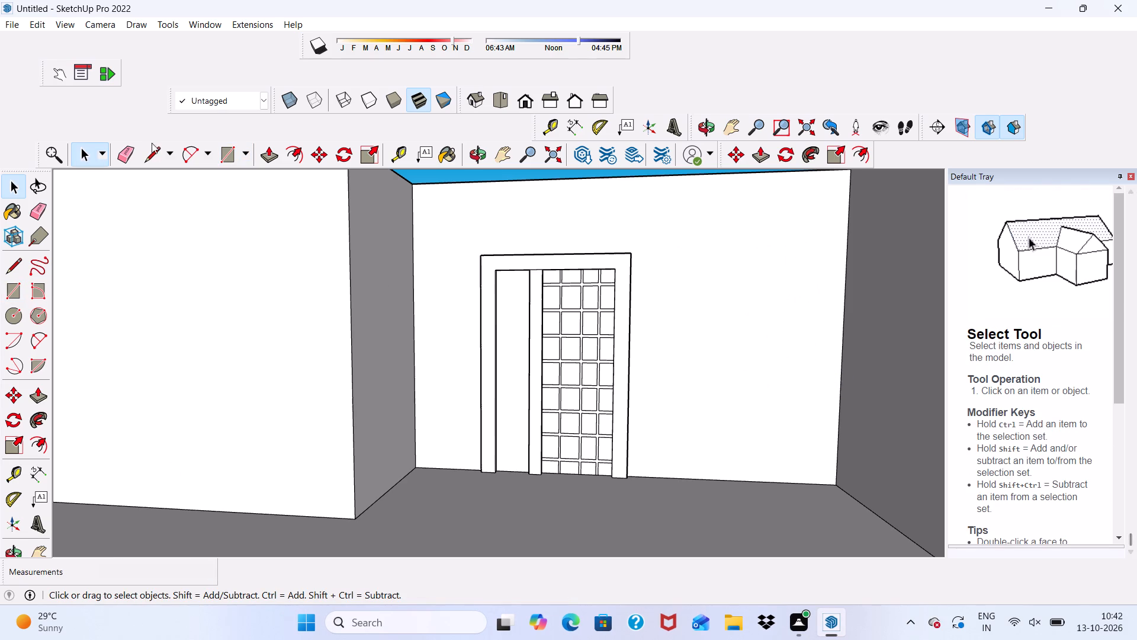
# Draw a window rectangle about 3' 11" wide by 3' 6" high on the wall beside the door, between door and corner.
pyautogui.moveTo(224, 151); pyautogui.dragTo(234, 156)
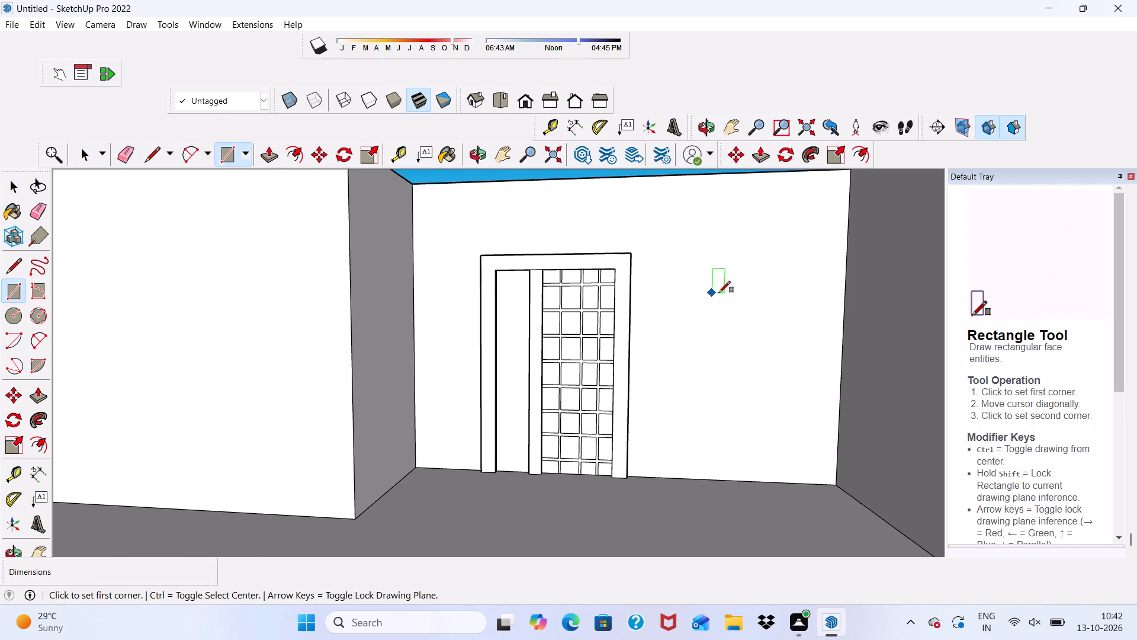
pyautogui.scroll(3, 719, 293)
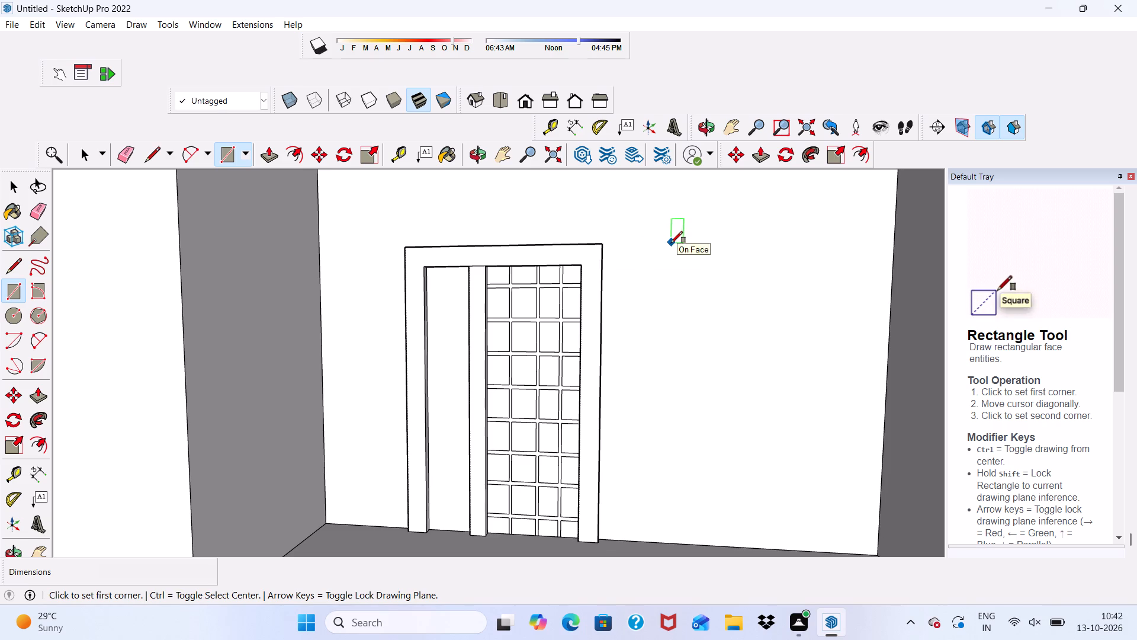
pyautogui.click(671, 243)
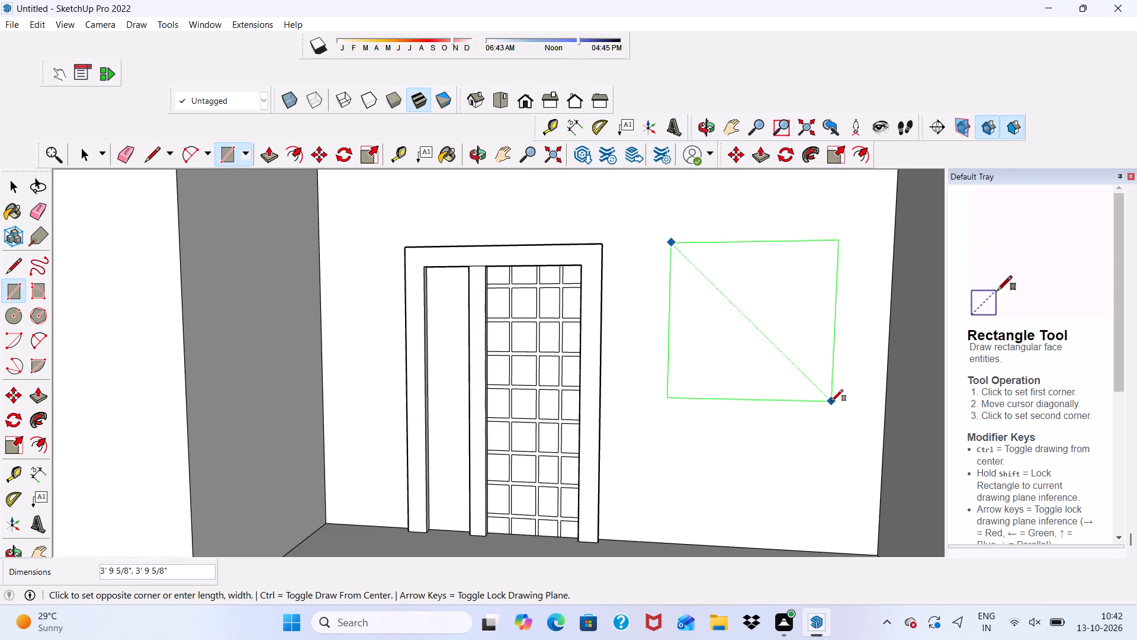
pyautogui.scroll(-2, 836, 396)
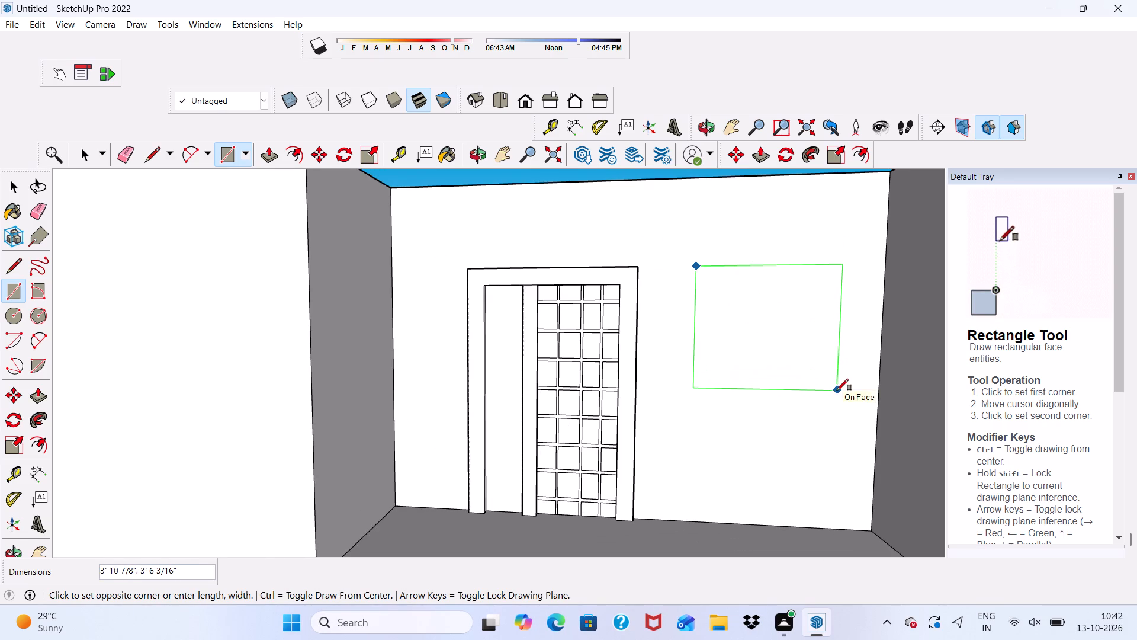
pyautogui.click(837, 391)
pyautogui.press('space')
# Offset the window rectangle's outline inward by 3" to outline its frame.
pyautogui.click(297, 146)
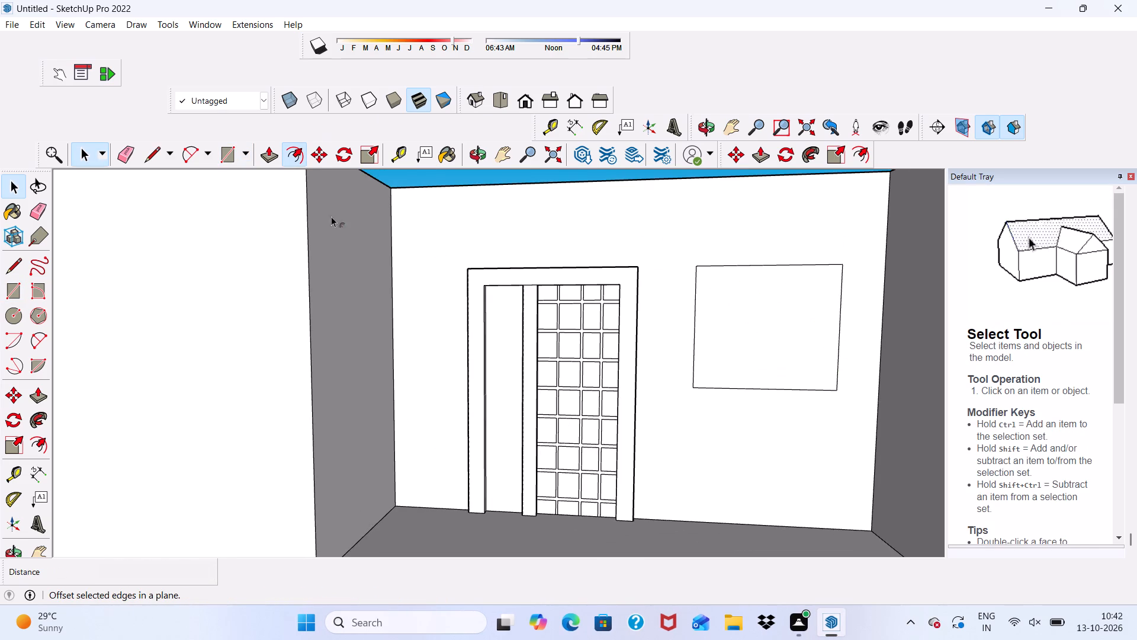
pyautogui.click(706, 316)
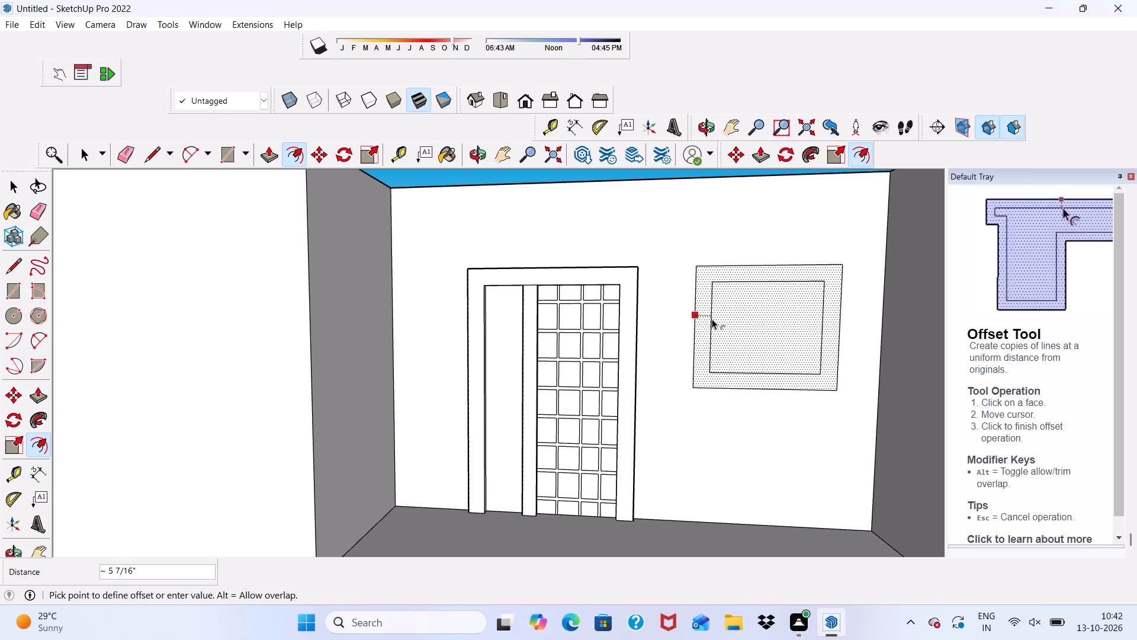
pyautogui.press('3')
pyautogui.hotkey('shift', '"')
pyautogui.press('Return')
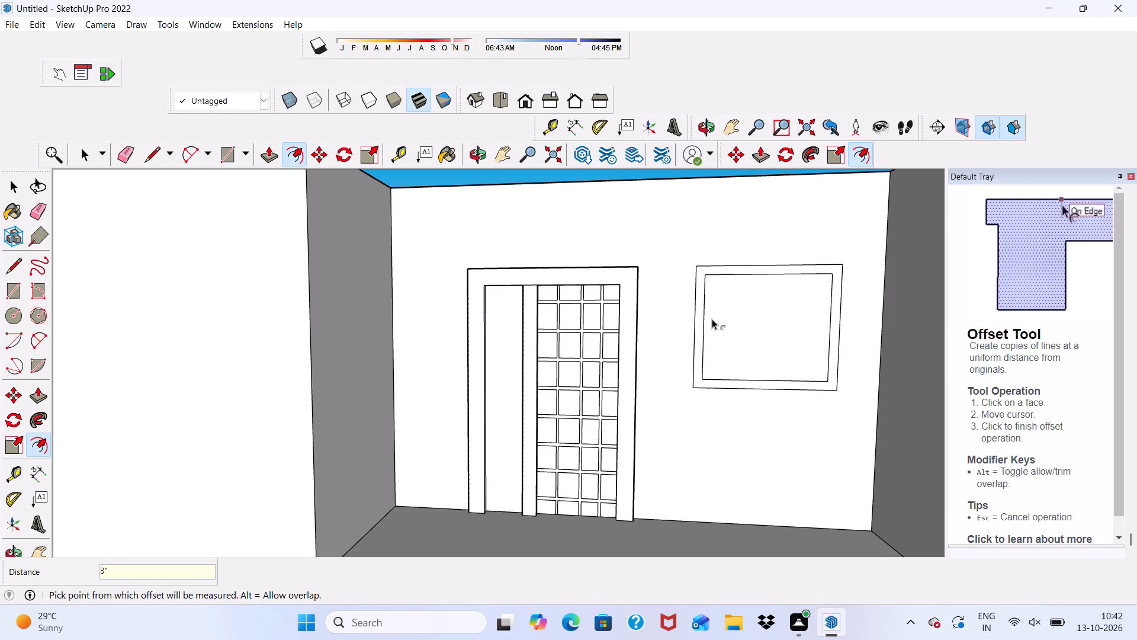
pyautogui.press('space')
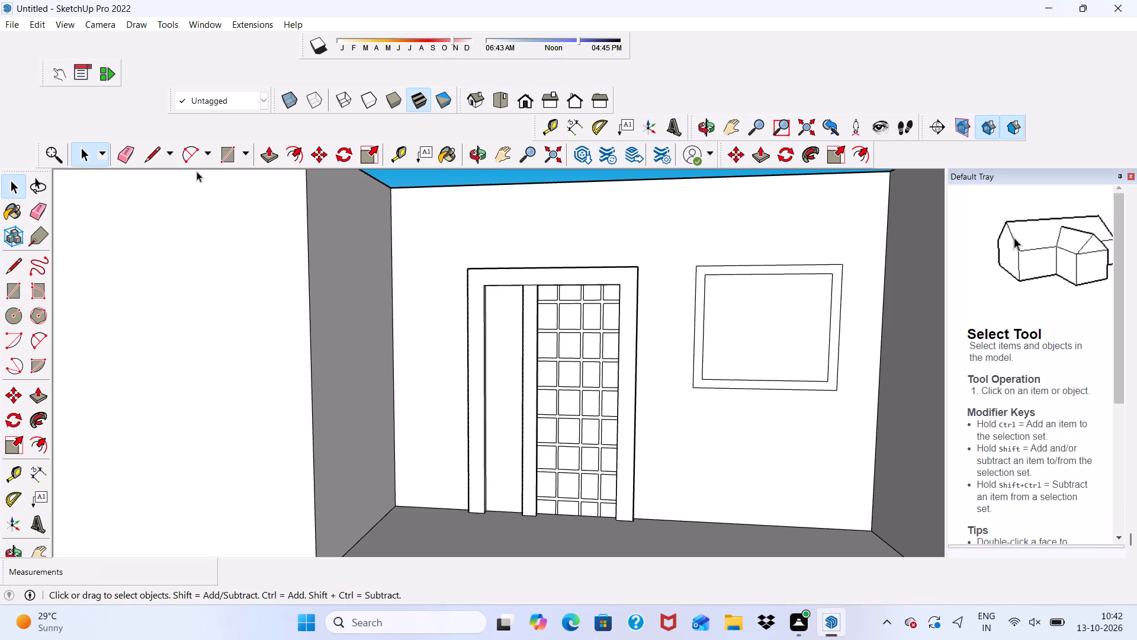
# Draw a vertical mullion rectangle about 3" wide from the middle of the inner window outline's top edge down to its bottom edge.
pyautogui.click(224, 155)
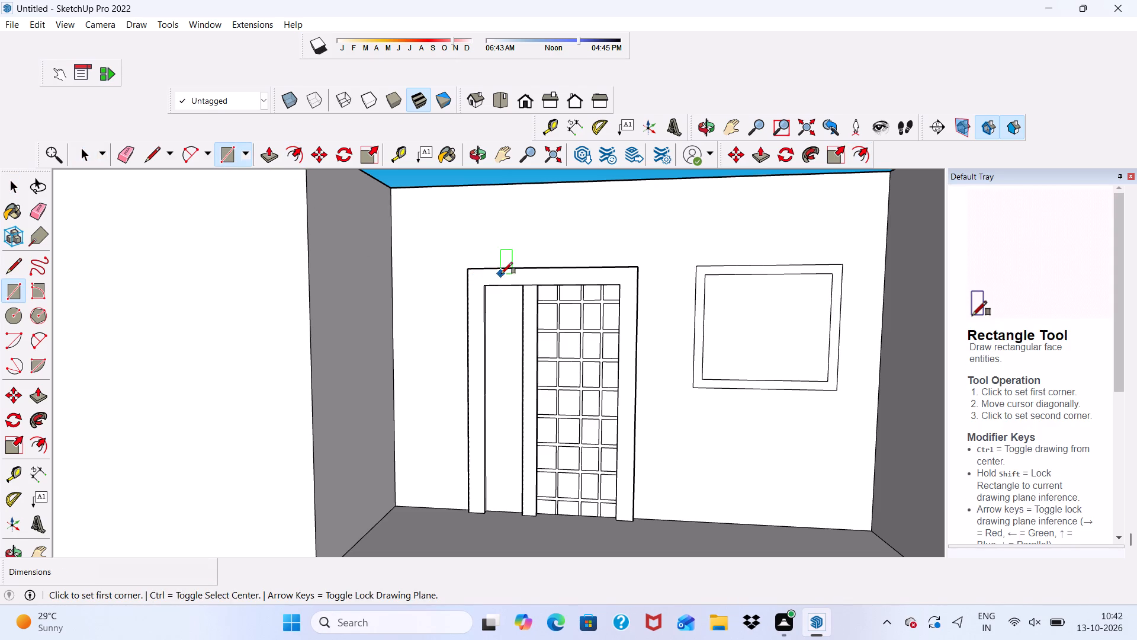
pyautogui.scroll(7, 795, 268)
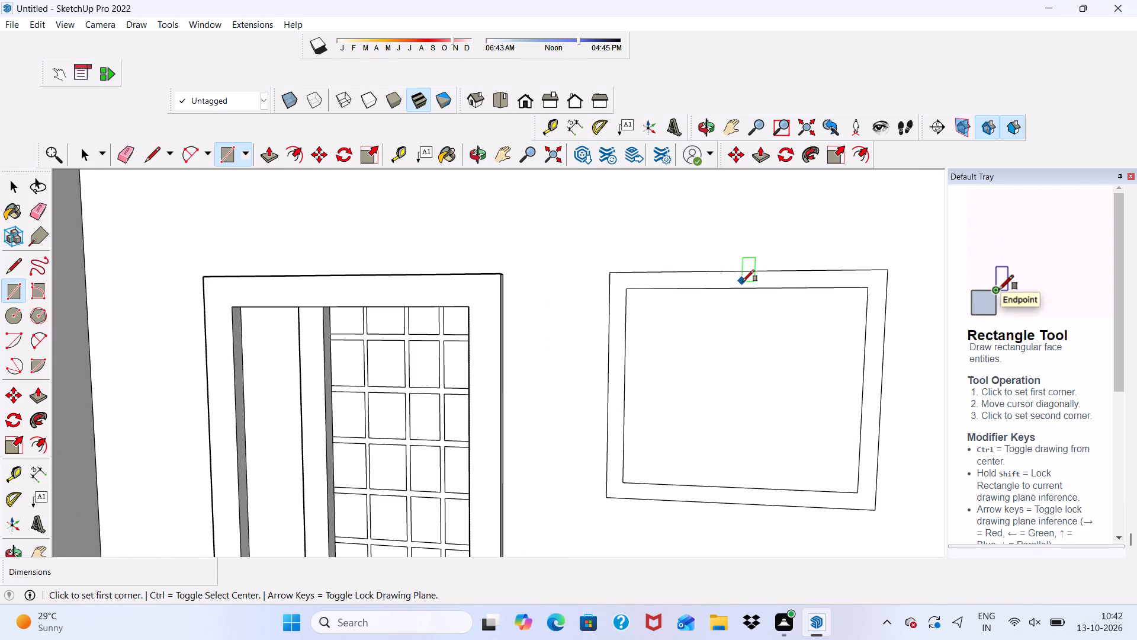
pyautogui.click(747, 289)
pyautogui.scroll(-11, 759, 262)
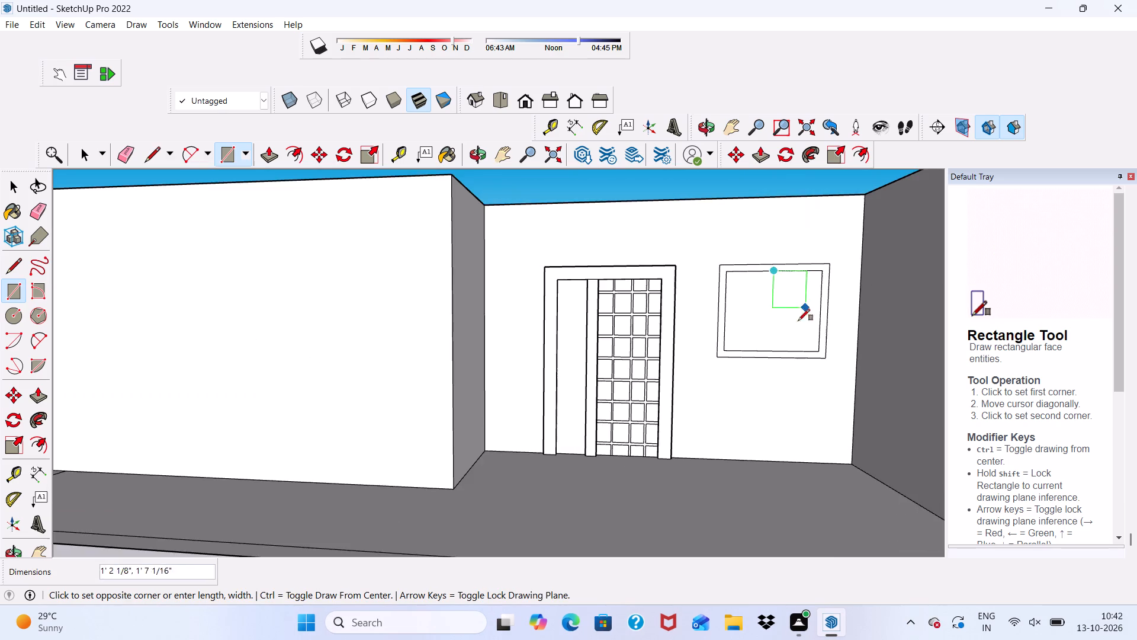
pyautogui.scroll(14, 768, 347)
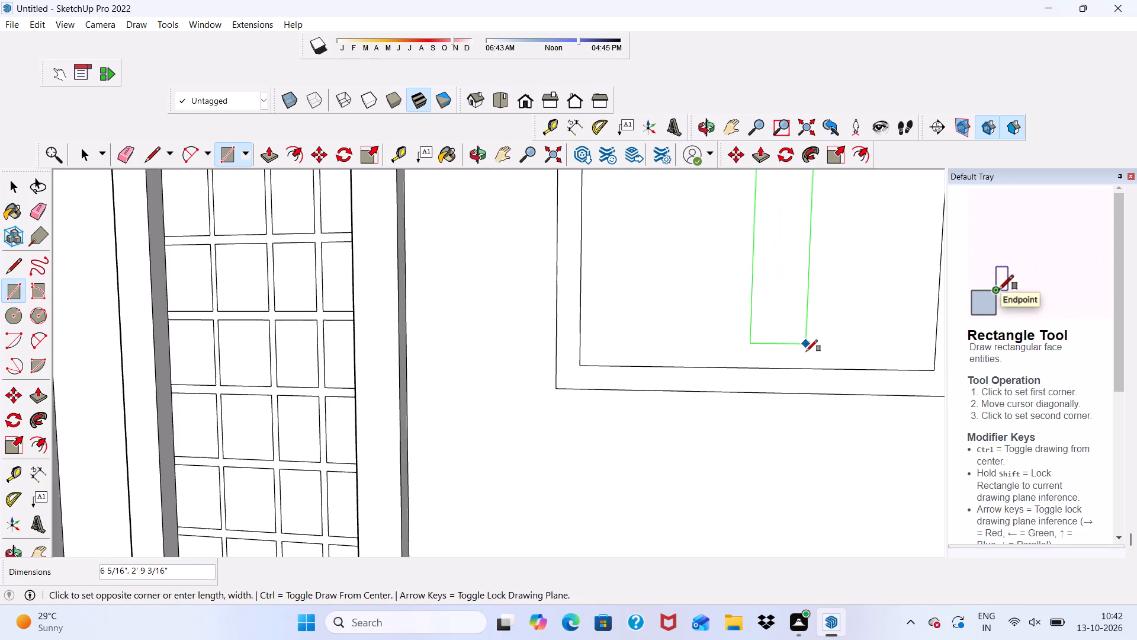
pyautogui.scroll(1, 791, 372)
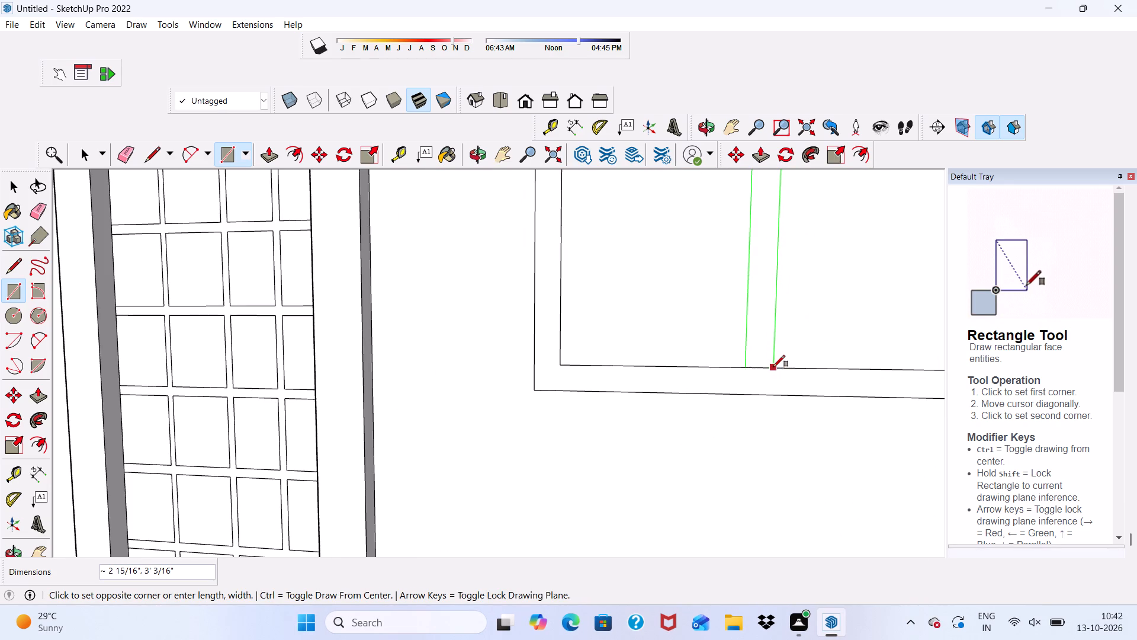
pyautogui.click(773, 367)
pyautogui.press('space')
pyautogui.scroll(-3, 764, 391)
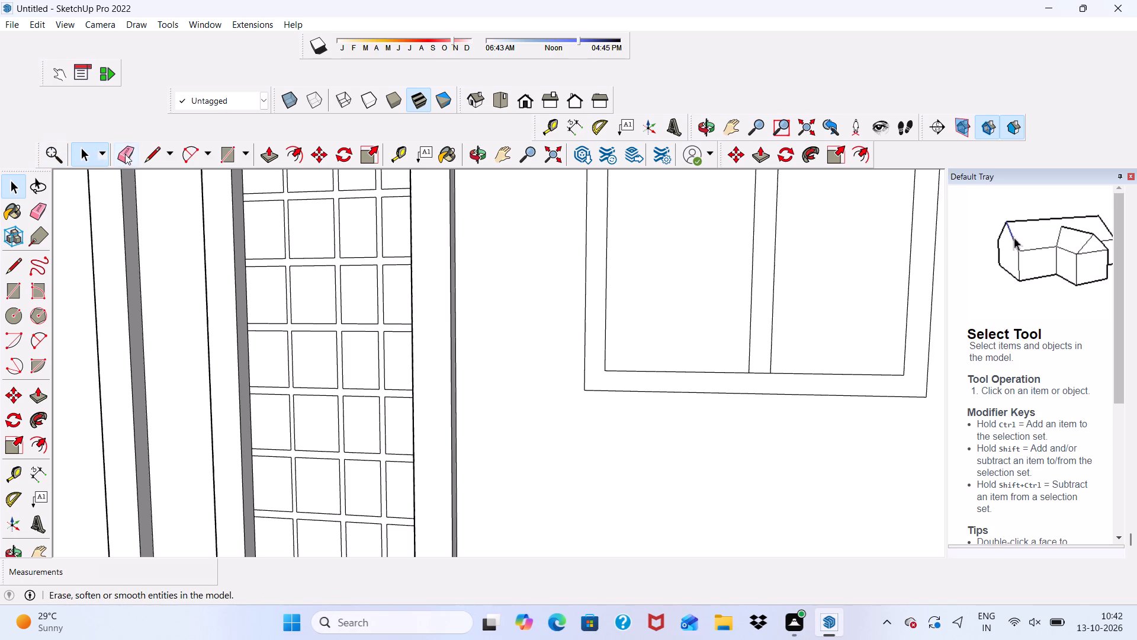
# Erase the short edge segments at the mullion's bottom and top ends to merge it with the window frame.
pyautogui.click(126, 152)
pyautogui.scroll(5, 754, 394)
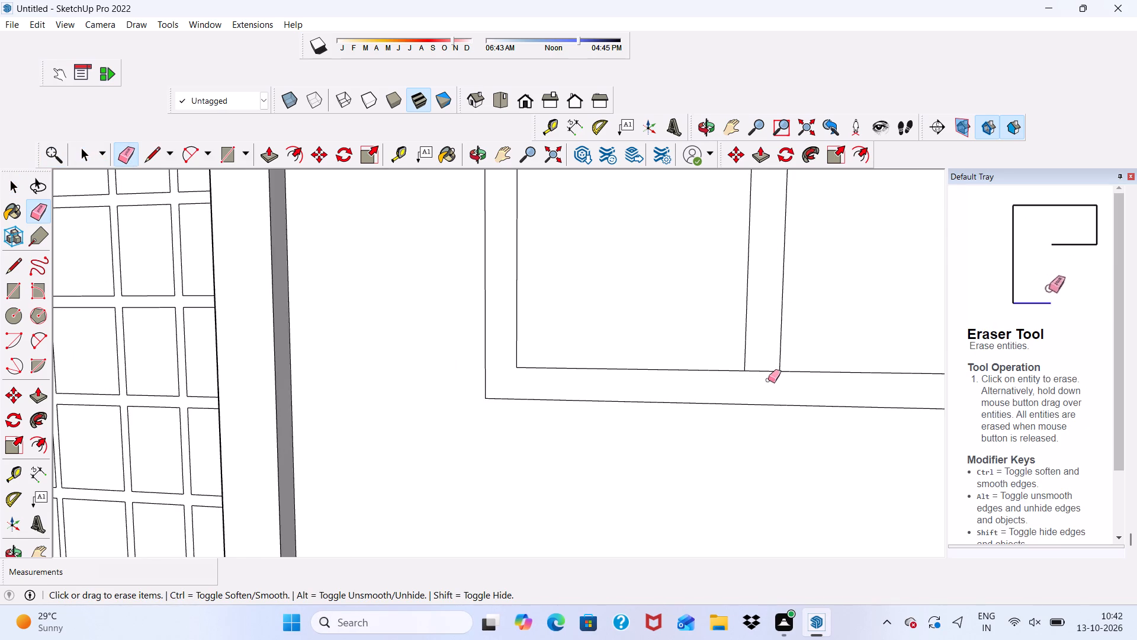
pyautogui.moveTo(766, 367); pyautogui.dragTo(762, 385)
pyautogui.scroll(-16, 769, 403)
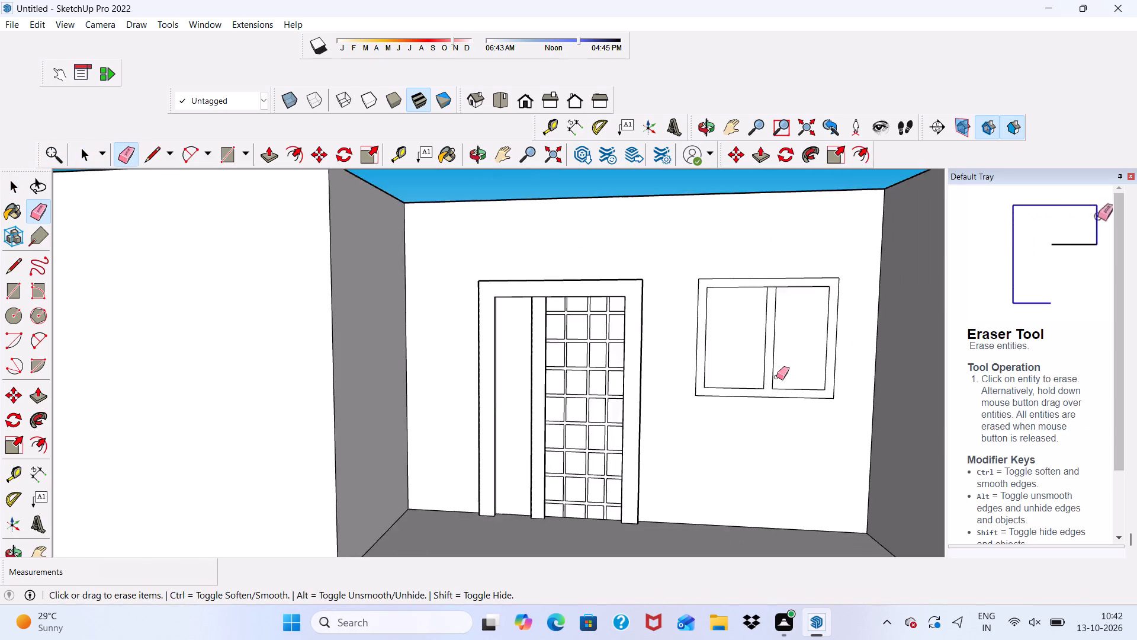
pyautogui.scroll(17, 771, 254)
pyautogui.moveTo(762, 295); pyautogui.dragTo(757, 315)
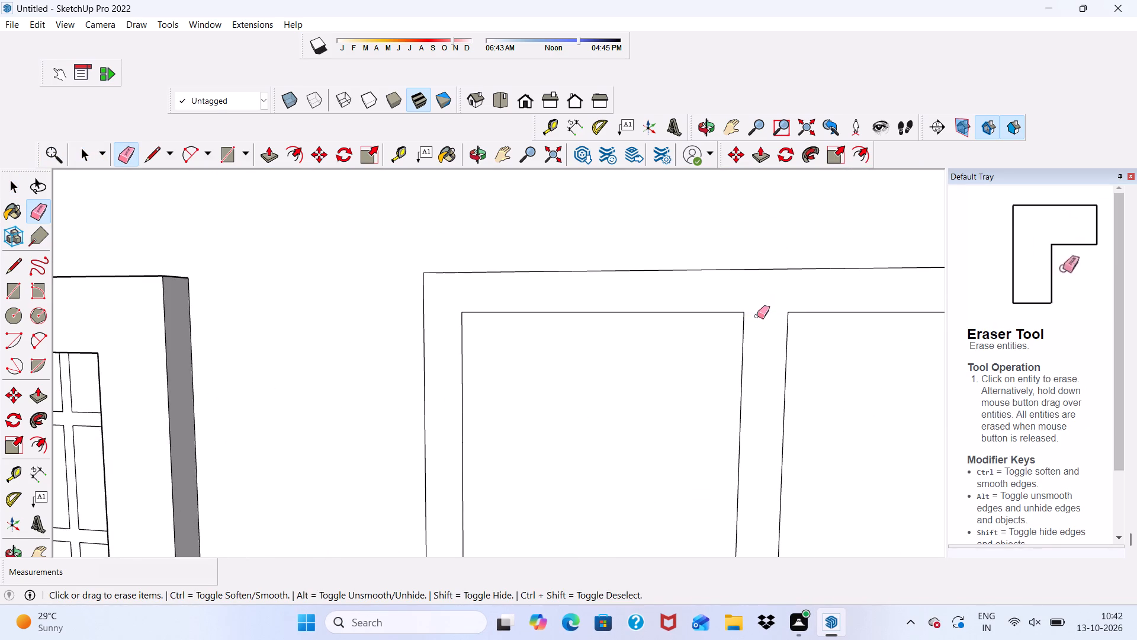
pyautogui.press('space')
# Push/Pull the merged window frame and mullion face outward from the wall by 3".
pyautogui.click(769, 324)
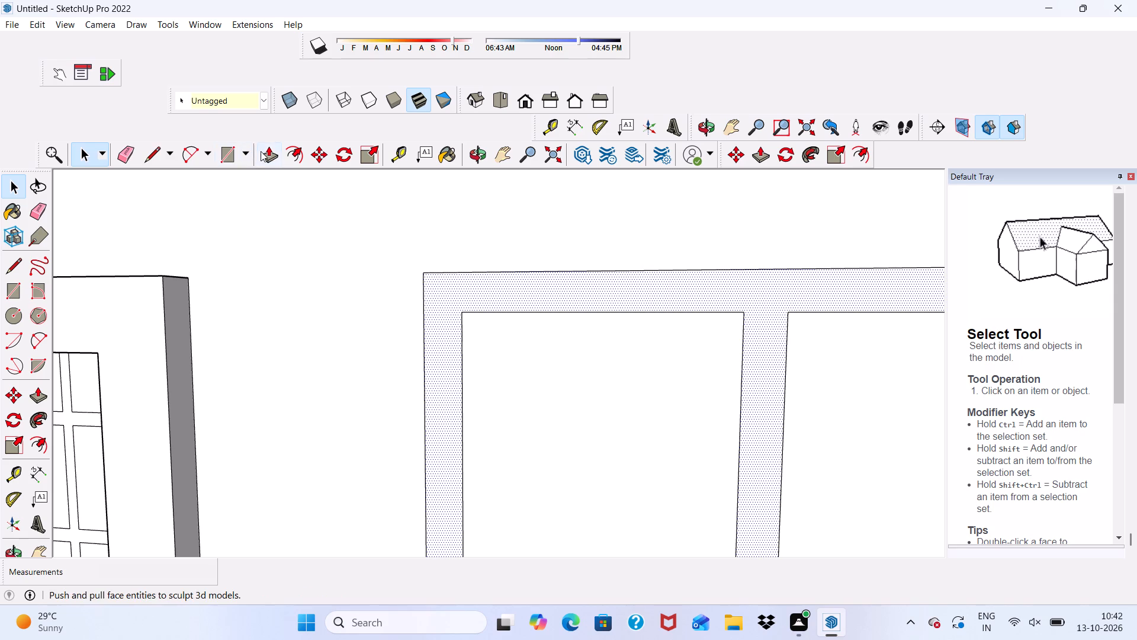
pyautogui.moveTo(268, 148); pyautogui.dragTo(276, 153)
pyautogui.click(441, 293)
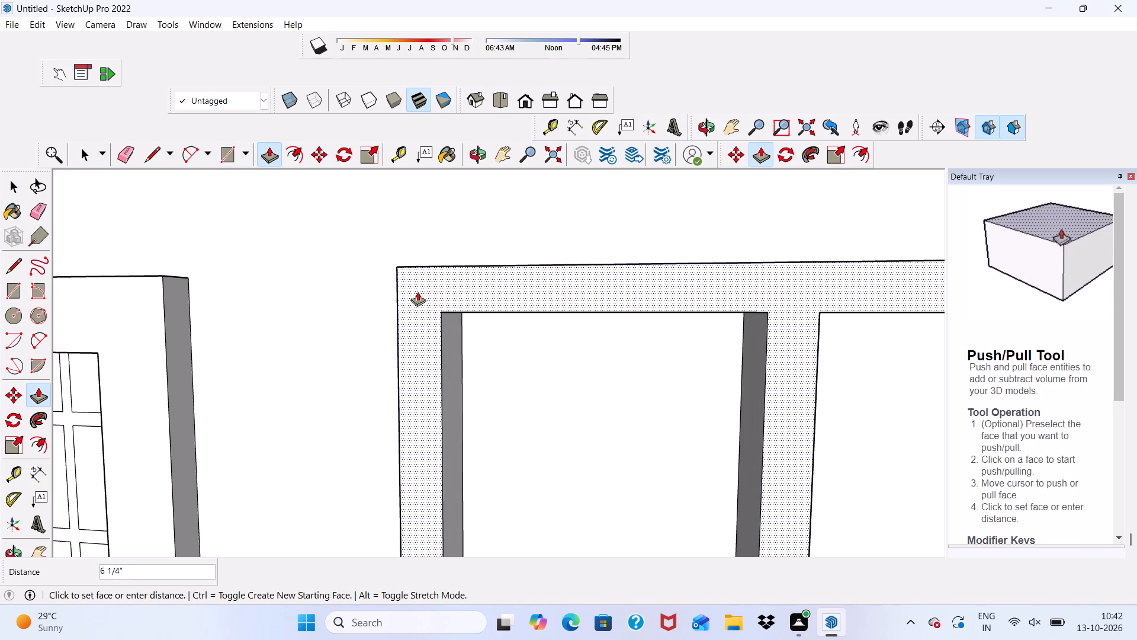
pyautogui.press('3')
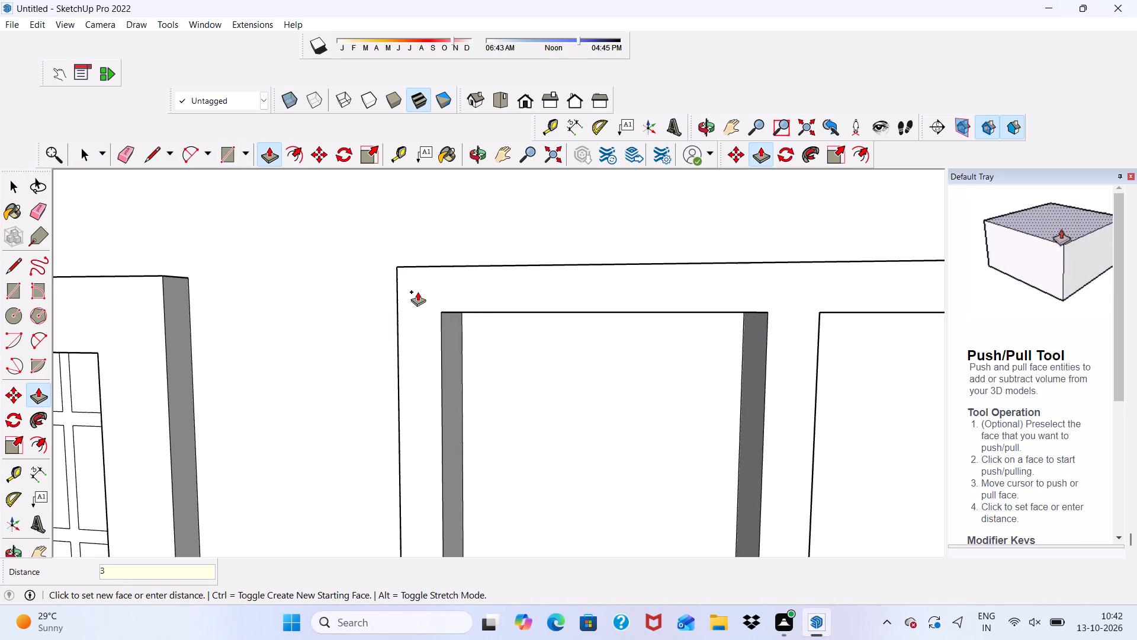
pyautogui.hotkey('shift', '"')
pyautogui.press('Return')
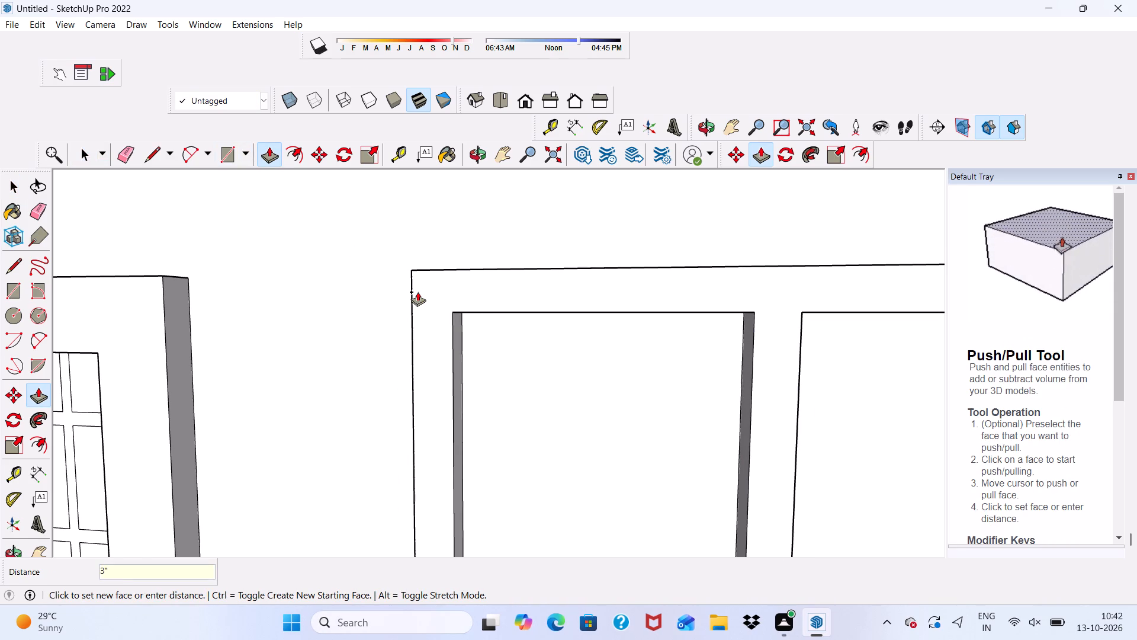
pyautogui.scroll(-1, 416, 338)
pyautogui.scroll(-12, 406, 284)
pyautogui.moveTo(481, 329); pyautogui.dragTo(718, 361, button='middle')
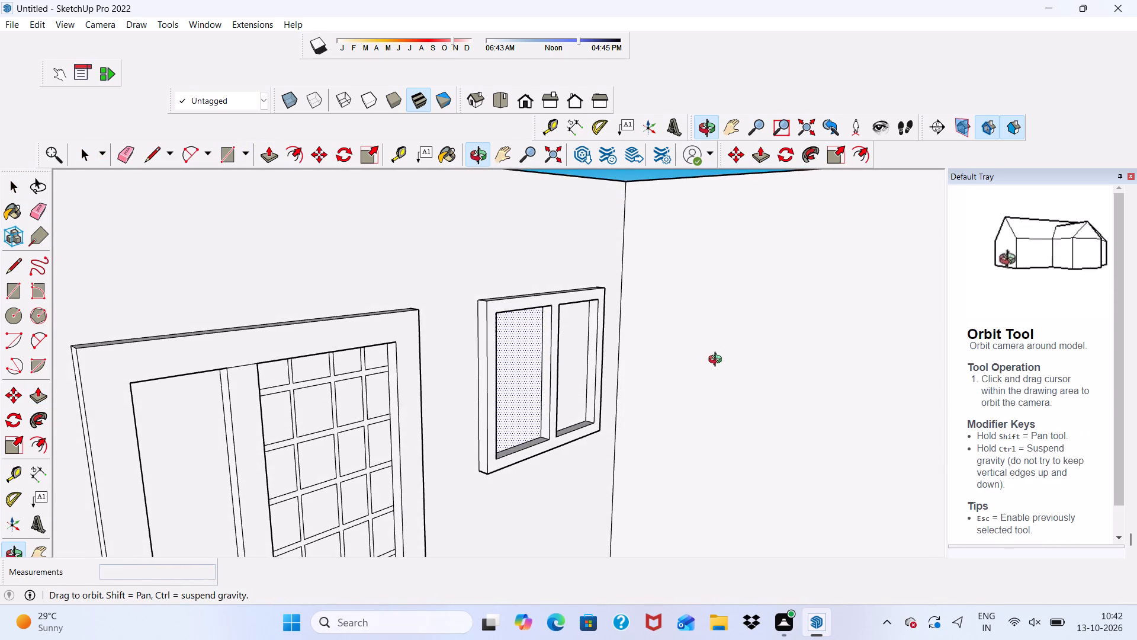
pyautogui.moveTo(718, 361); pyautogui.dragTo(717, 361, button='middle')
pyautogui.press('space')
pyautogui.scroll(-4, 458, 301)
pyautogui.press('space')
pyautogui.click(627, 197)
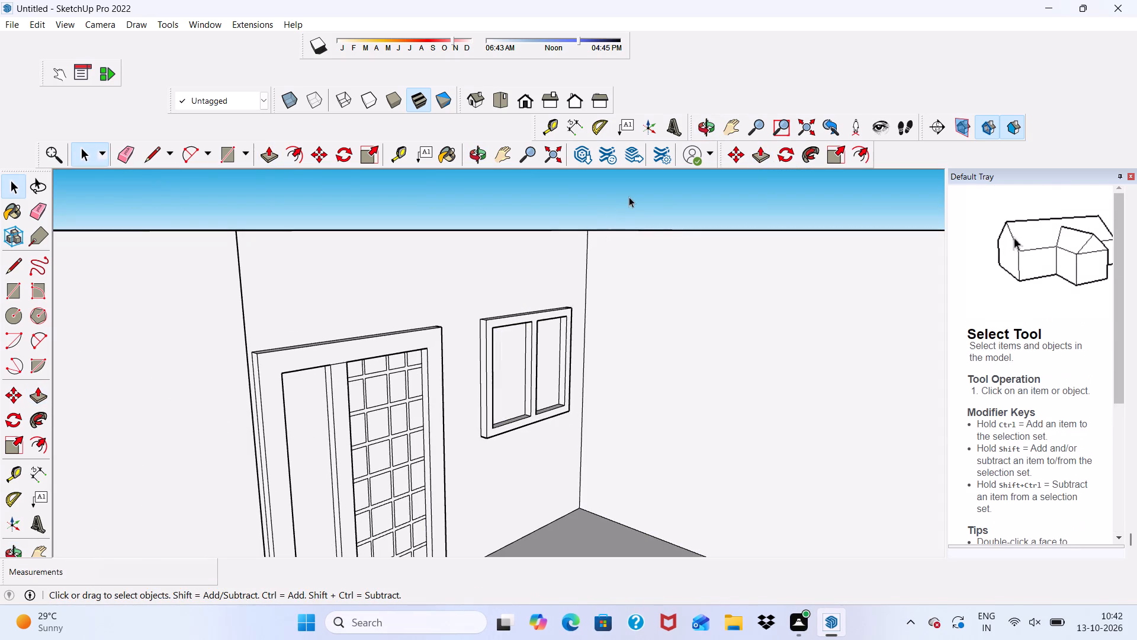
# Examine the raised window frame beside the door from different distances and angles.
pyautogui.scroll(2, 634, 281)
pyautogui.scroll(-4, 648, 316)
pyautogui.moveTo(596, 402); pyautogui.dragTo(466, 389, button='middle')
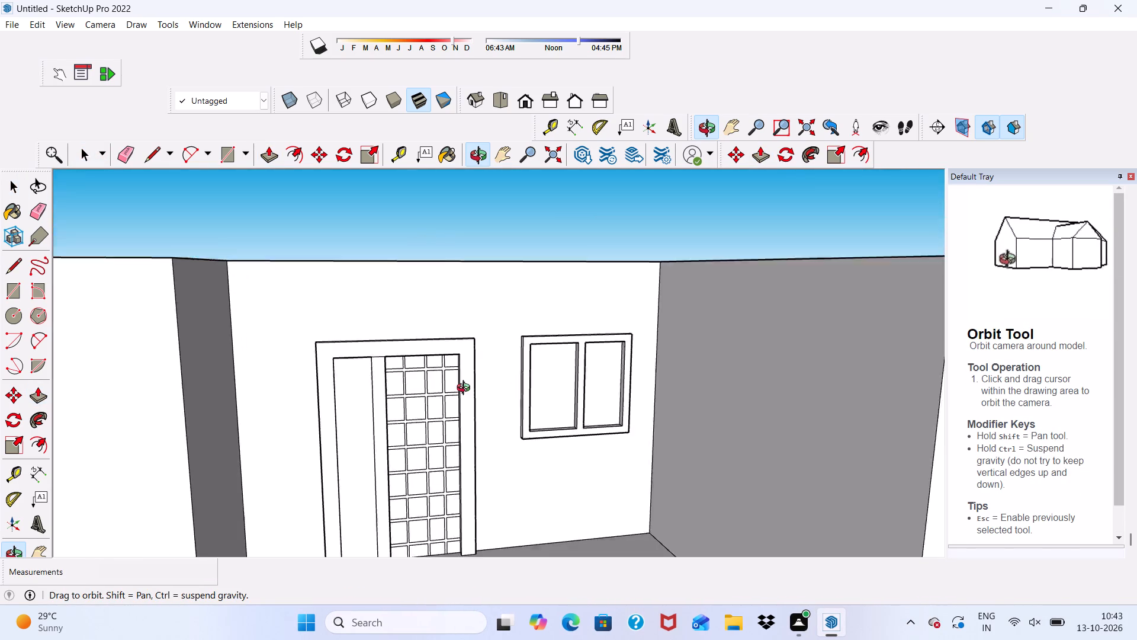
pyautogui.moveTo(466, 389); pyautogui.dragTo(439, 314, button='middle')
pyautogui.scroll(-6, 426, 305)
pyautogui.scroll(3, 460, 399)
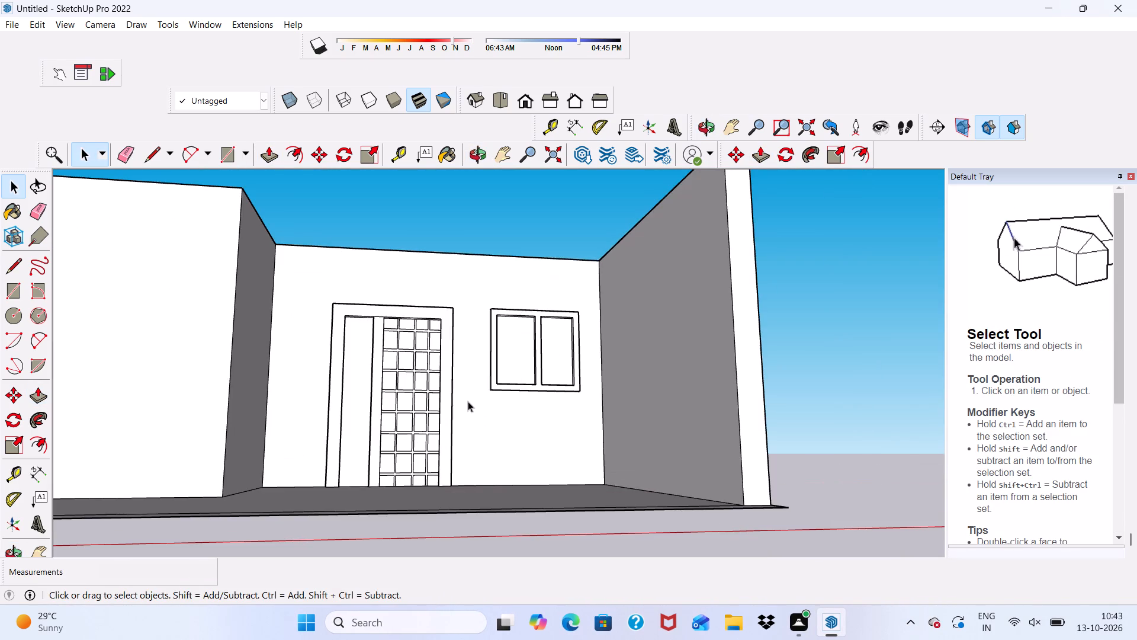
pyautogui.moveTo(468, 401); pyautogui.dragTo(406, 444, button='middle')
pyautogui.scroll(-1, 406, 444)
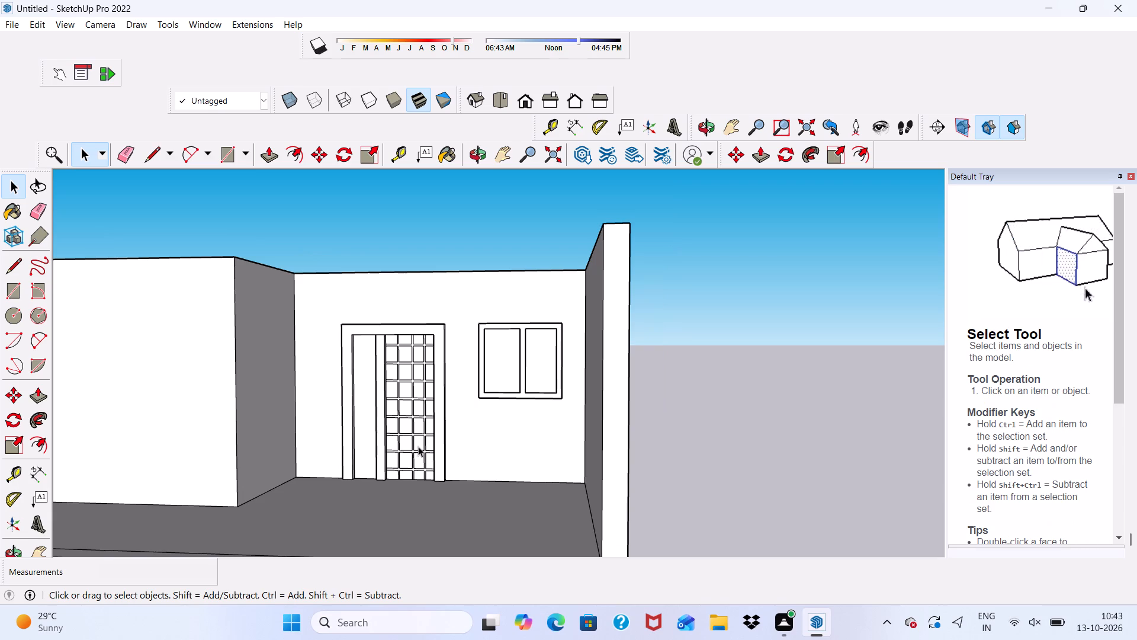
pyautogui.scroll(5, 421, 450)
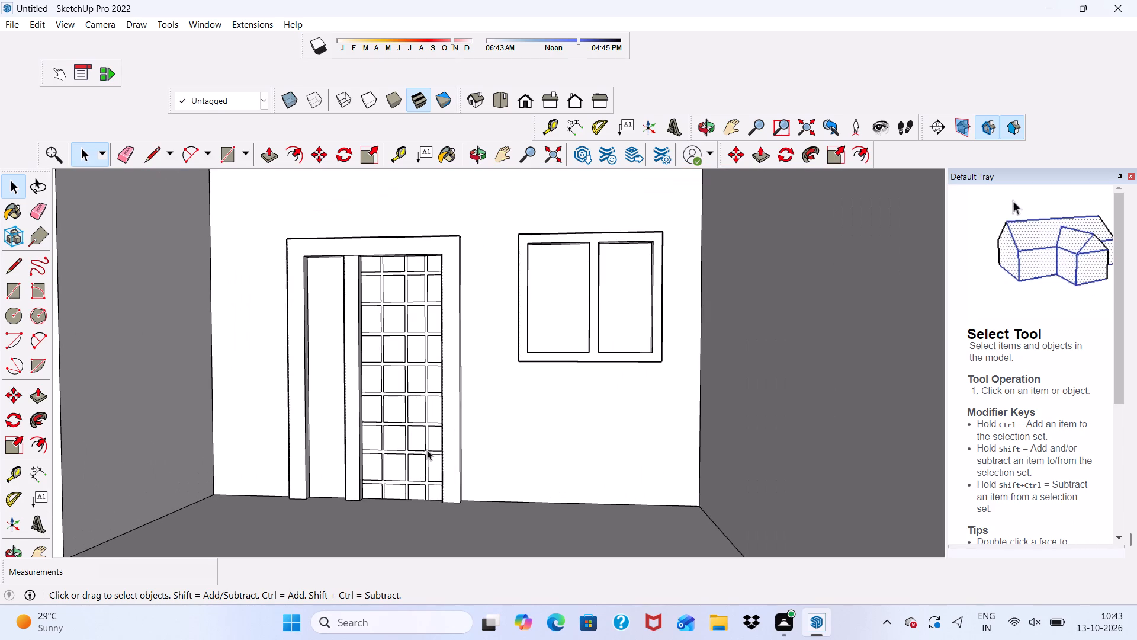
# Draw a rectangle band about 14' 1 1/4" by 8 13/16" across the top of the door and window wall.
pyautogui.scroll(3, 427, 450)
pyautogui.scroll(-5, 428, 450)
pyautogui.scroll(-5, 495, 444)
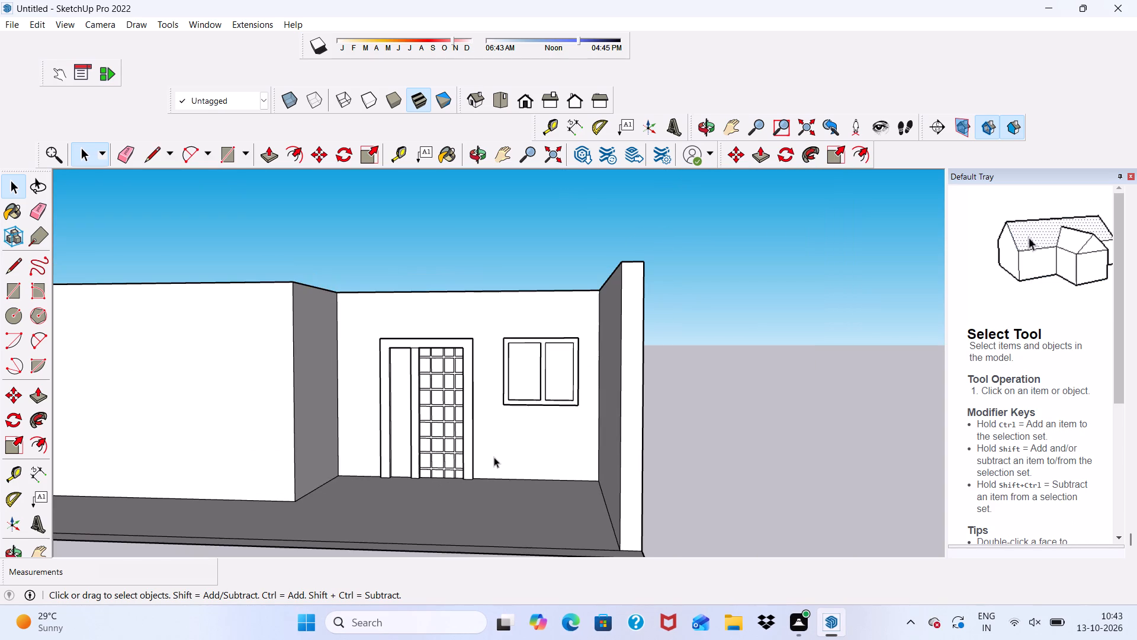
pyautogui.scroll(-10, 489, 450)
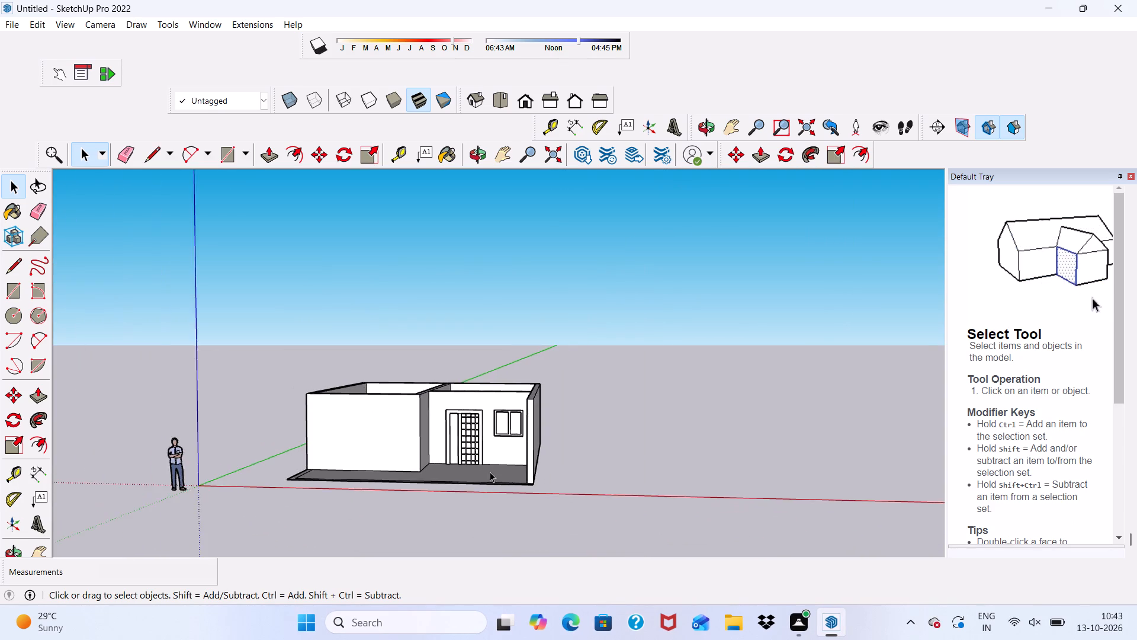
pyautogui.scroll(13, 473, 412)
pyautogui.moveTo(519, 420); pyautogui.dragTo(607, 397, button='middle')
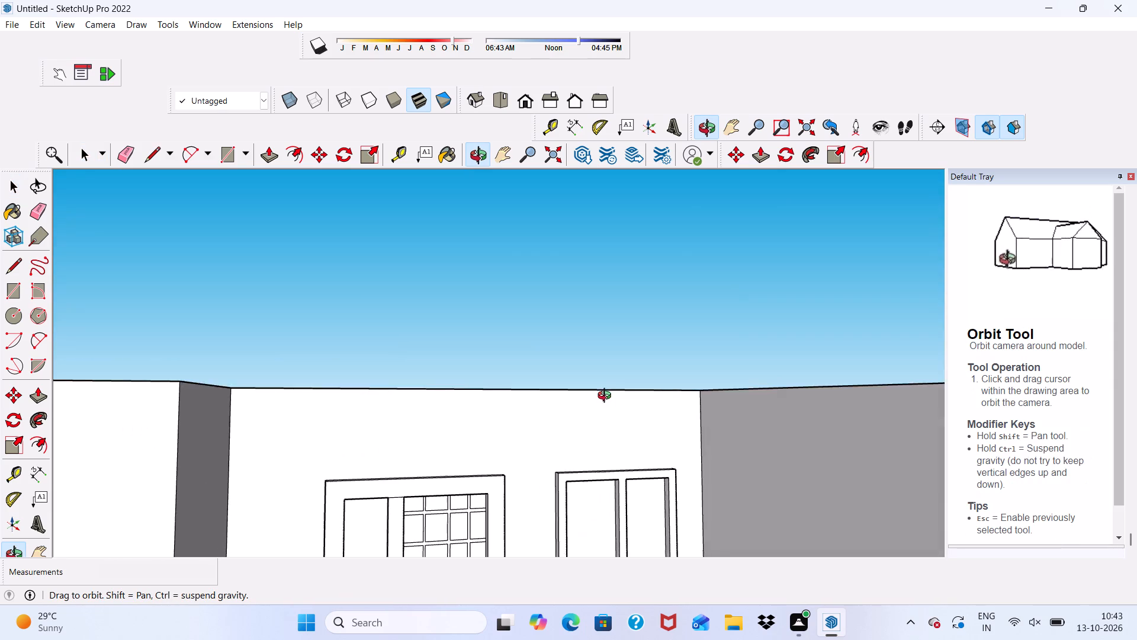
pyautogui.moveTo(607, 397); pyautogui.dragTo(589, 441, button='middle')
pyautogui.scroll(-4, 424, 409)
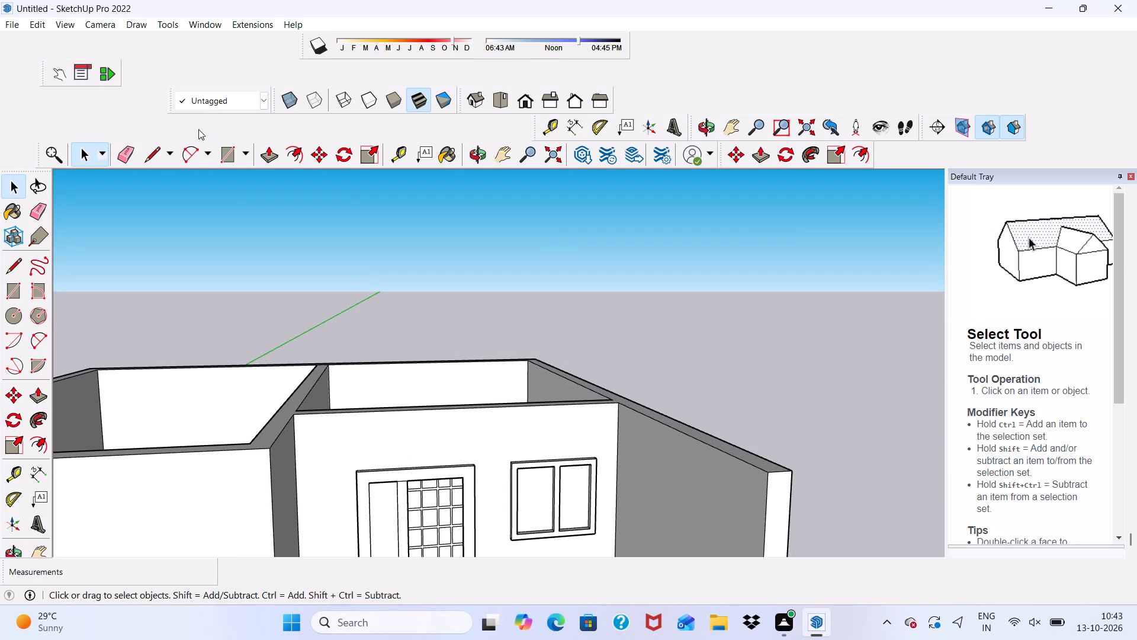
pyautogui.click(219, 150)
pyautogui.scroll(10, 326, 460)
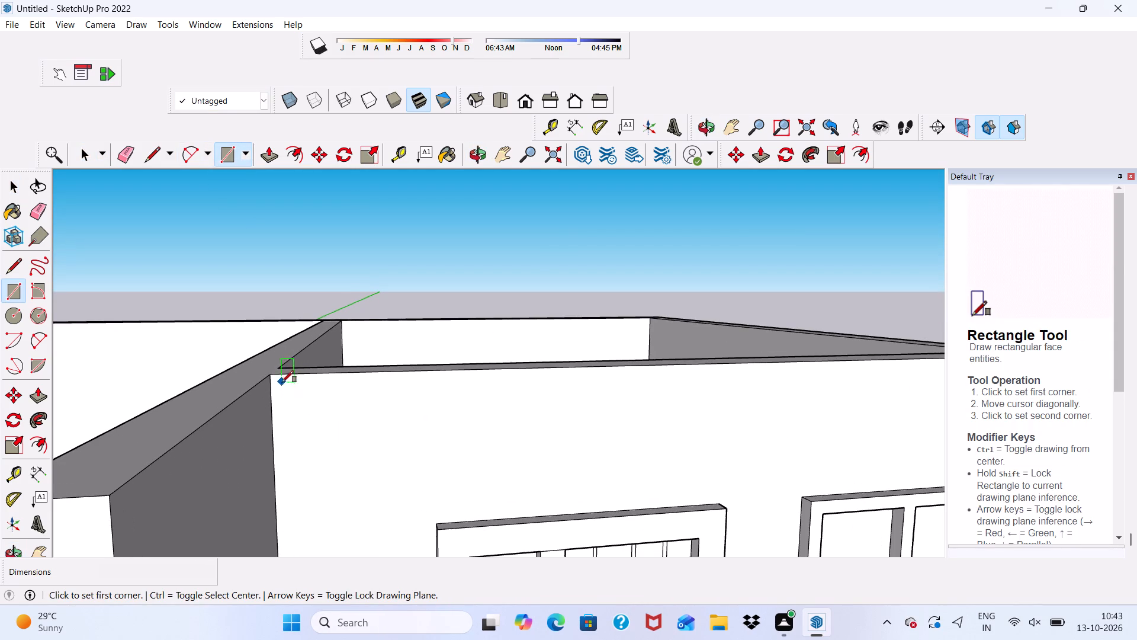
pyautogui.click(269, 378)
pyautogui.scroll(-5, 356, 440)
pyautogui.scroll(-5, 224, 444)
pyautogui.scroll(11, 593, 427)
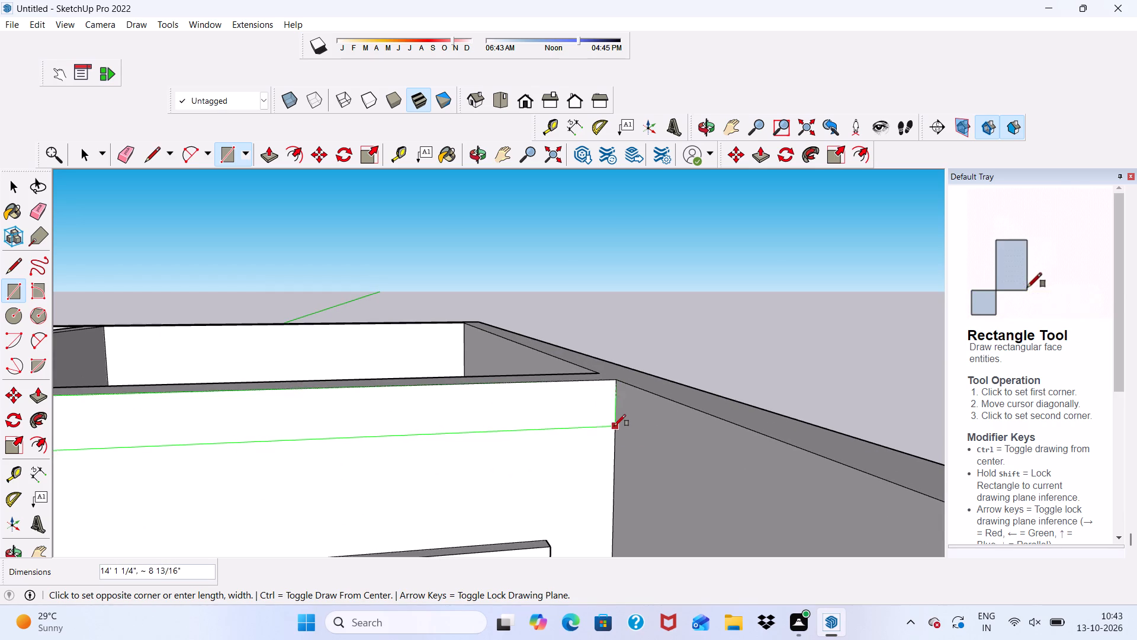
pyautogui.click(611, 424)
pyautogui.scroll(-11, 604, 413)
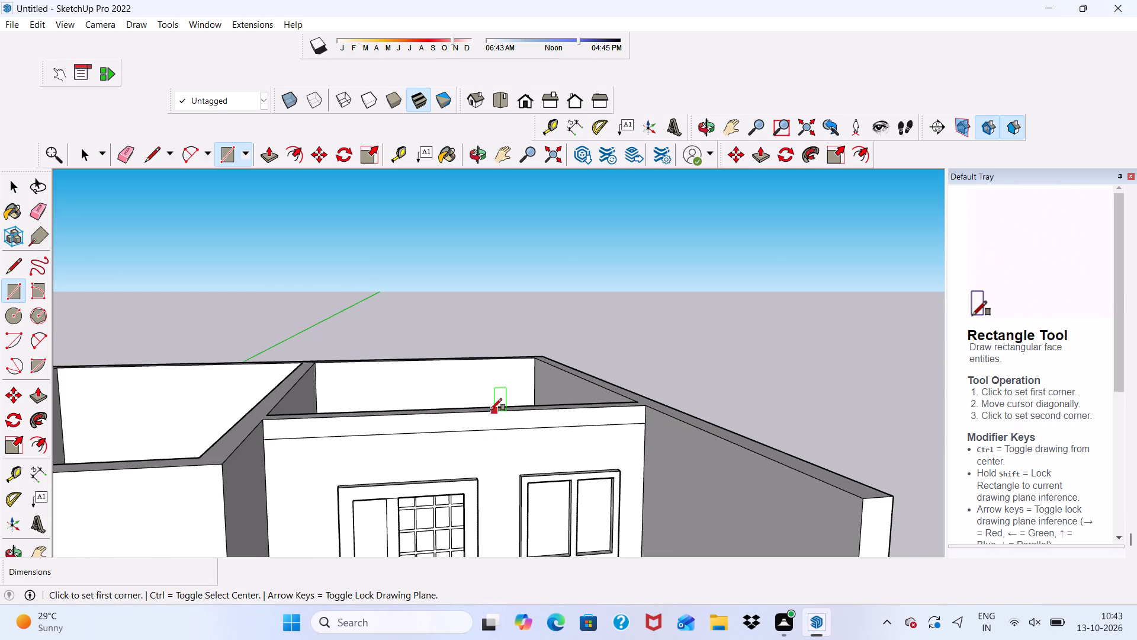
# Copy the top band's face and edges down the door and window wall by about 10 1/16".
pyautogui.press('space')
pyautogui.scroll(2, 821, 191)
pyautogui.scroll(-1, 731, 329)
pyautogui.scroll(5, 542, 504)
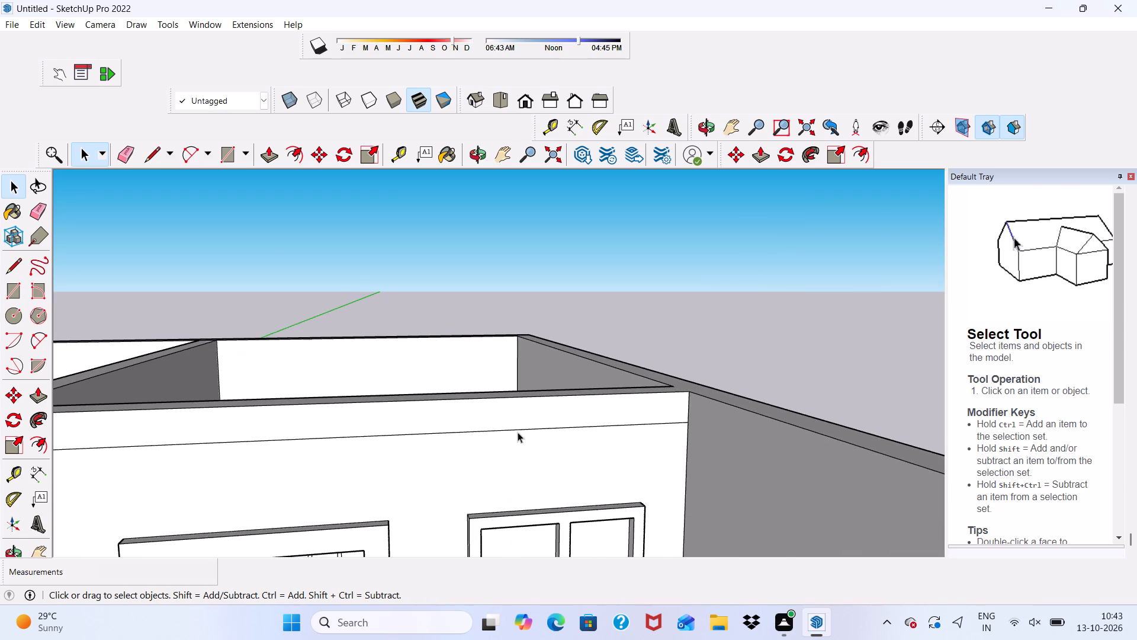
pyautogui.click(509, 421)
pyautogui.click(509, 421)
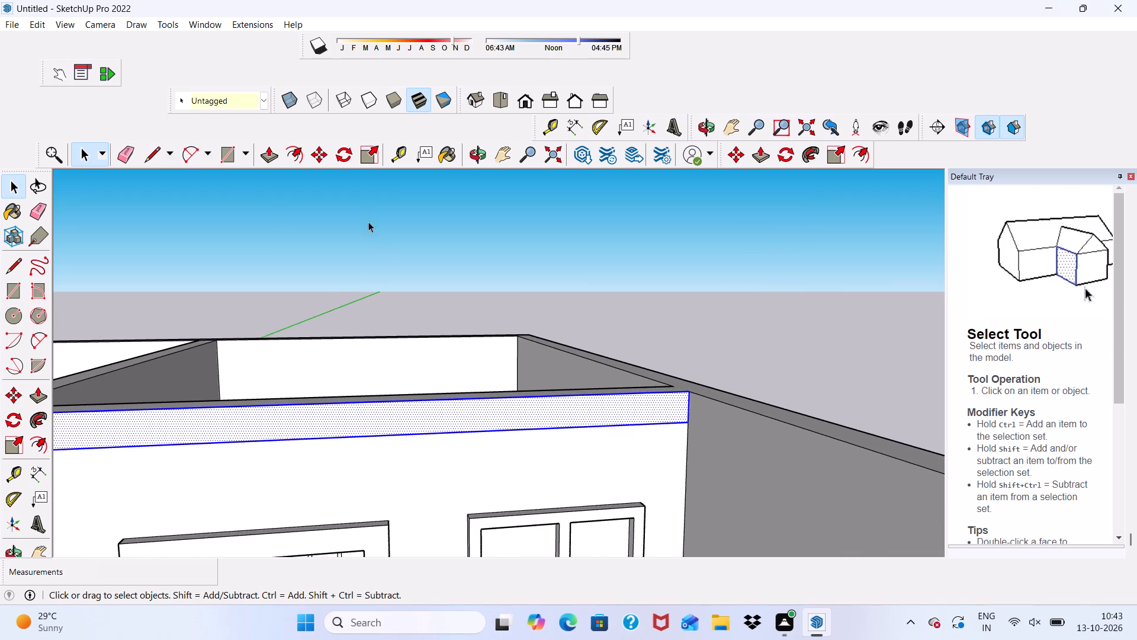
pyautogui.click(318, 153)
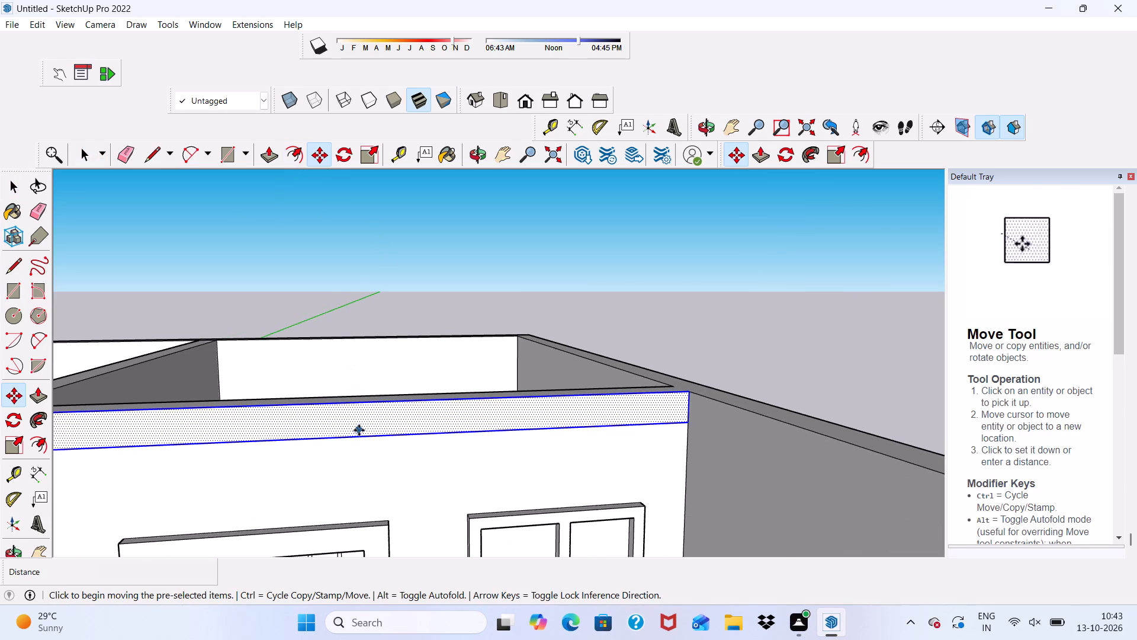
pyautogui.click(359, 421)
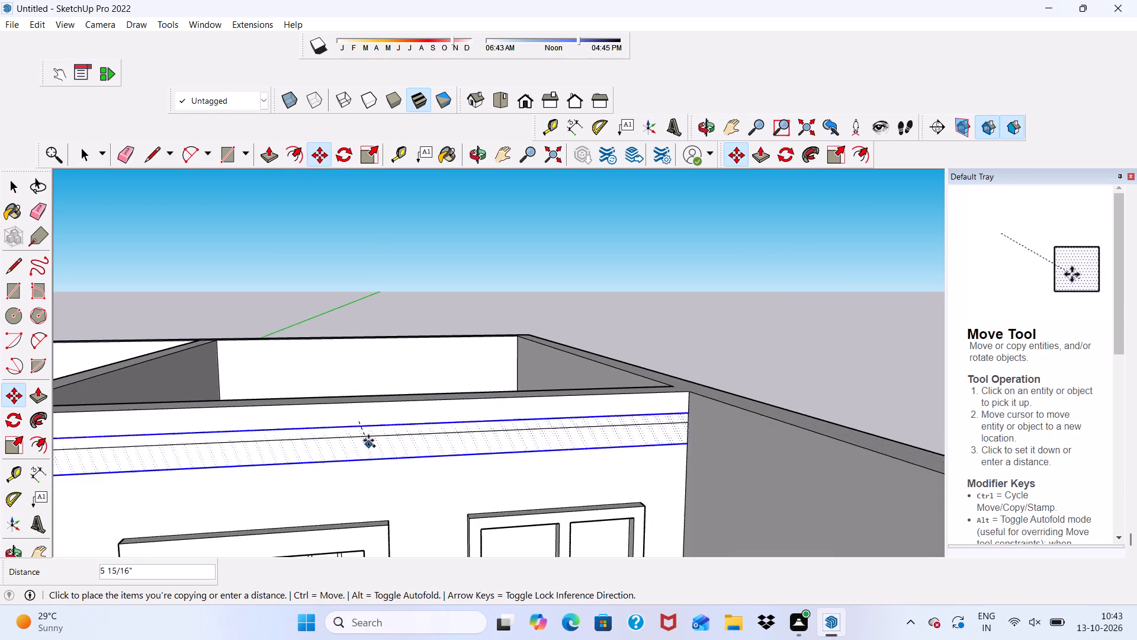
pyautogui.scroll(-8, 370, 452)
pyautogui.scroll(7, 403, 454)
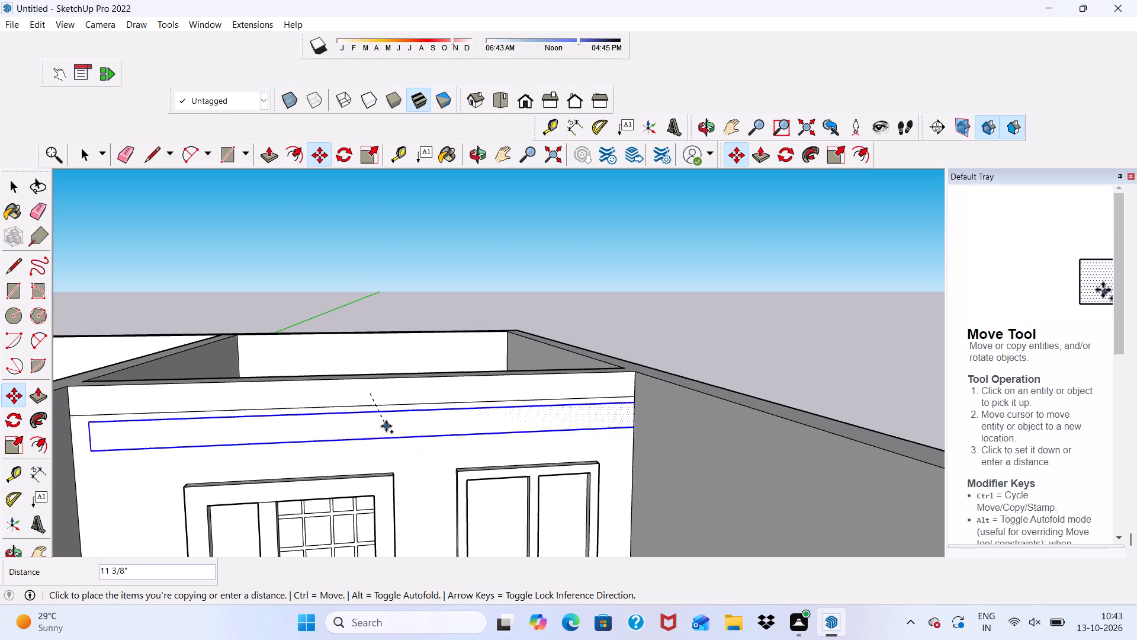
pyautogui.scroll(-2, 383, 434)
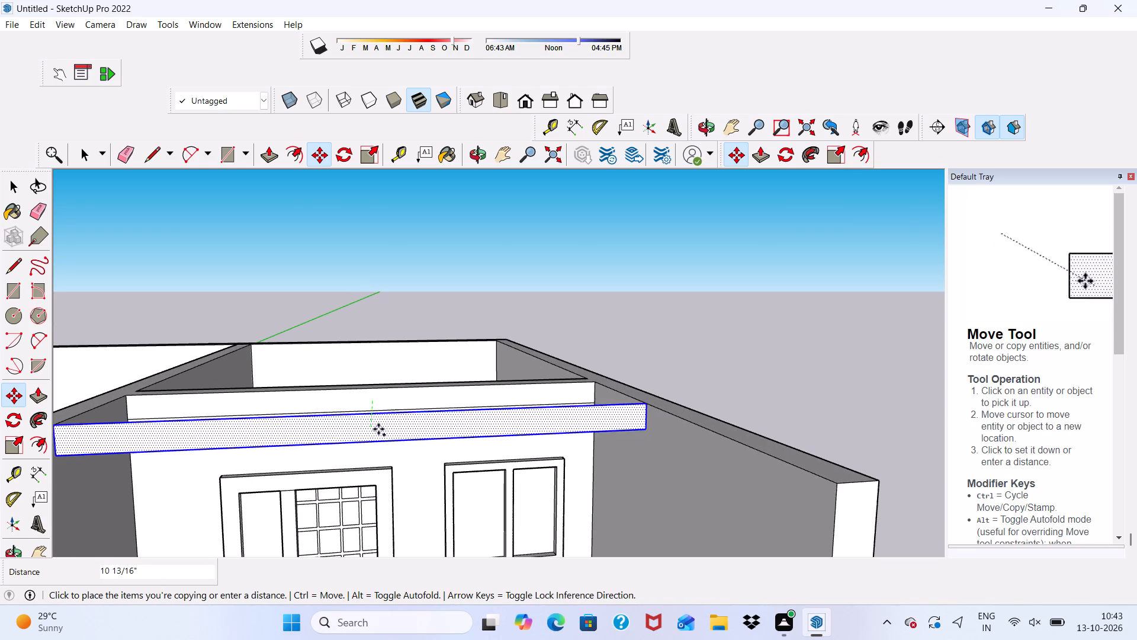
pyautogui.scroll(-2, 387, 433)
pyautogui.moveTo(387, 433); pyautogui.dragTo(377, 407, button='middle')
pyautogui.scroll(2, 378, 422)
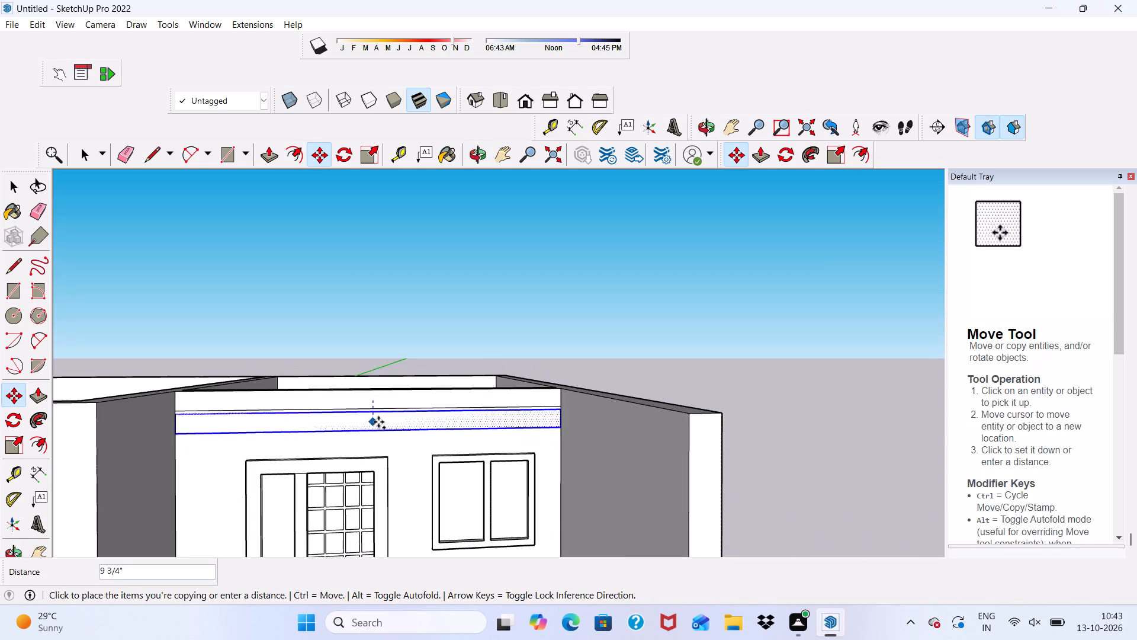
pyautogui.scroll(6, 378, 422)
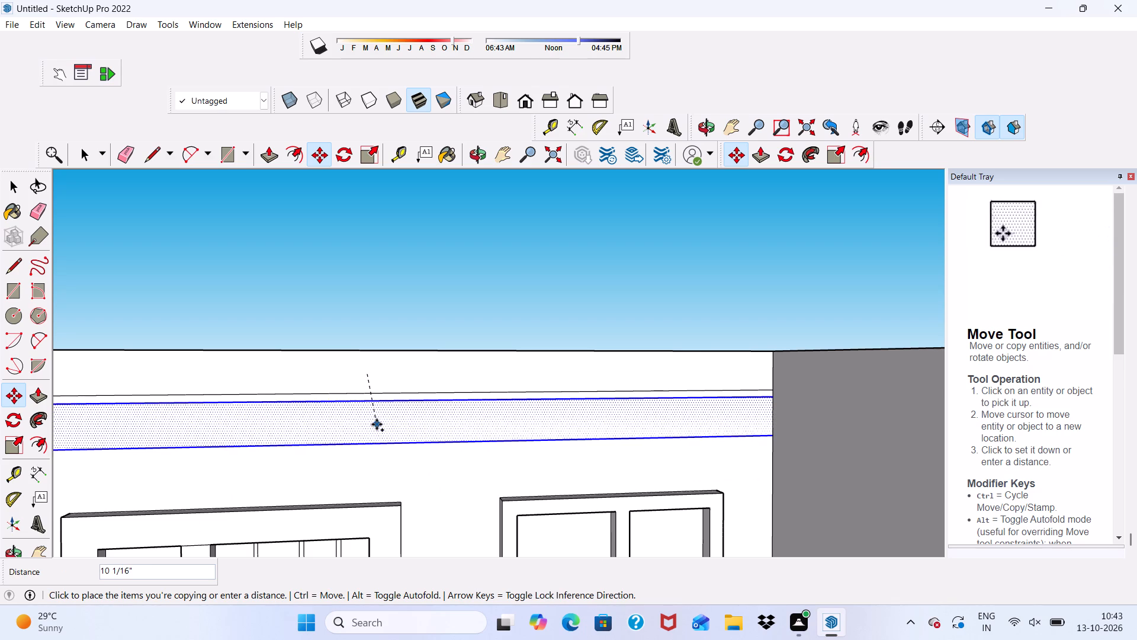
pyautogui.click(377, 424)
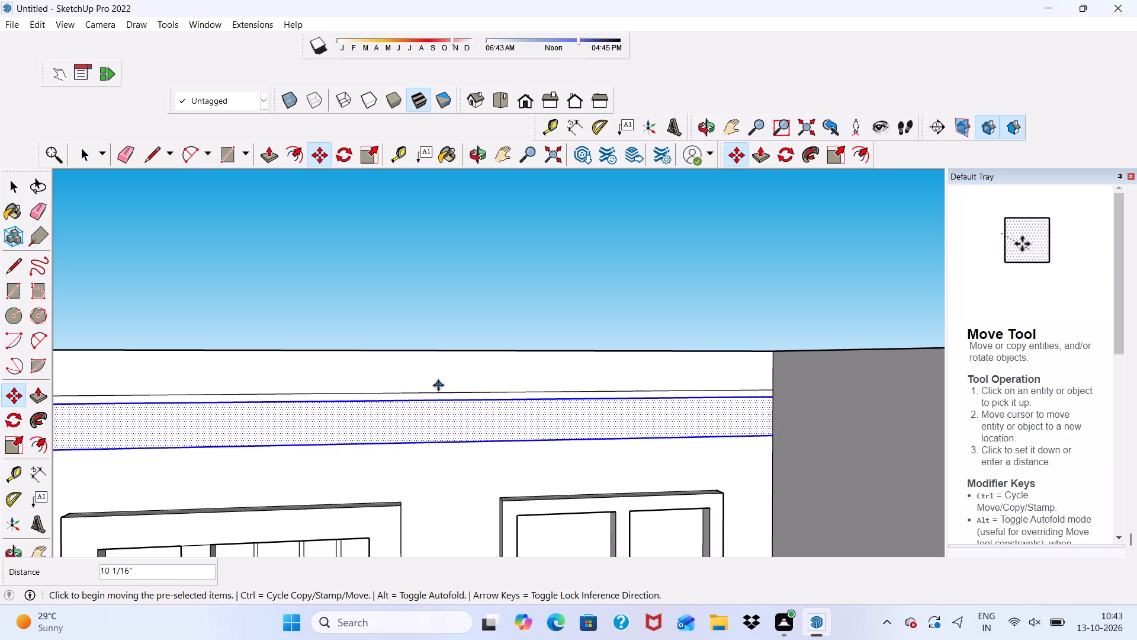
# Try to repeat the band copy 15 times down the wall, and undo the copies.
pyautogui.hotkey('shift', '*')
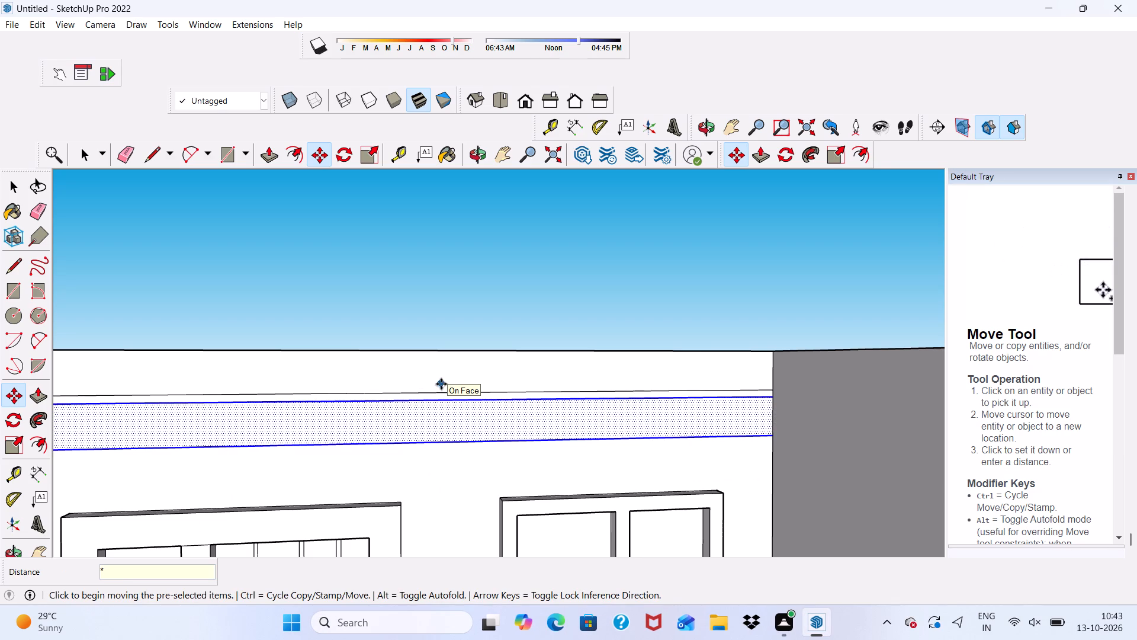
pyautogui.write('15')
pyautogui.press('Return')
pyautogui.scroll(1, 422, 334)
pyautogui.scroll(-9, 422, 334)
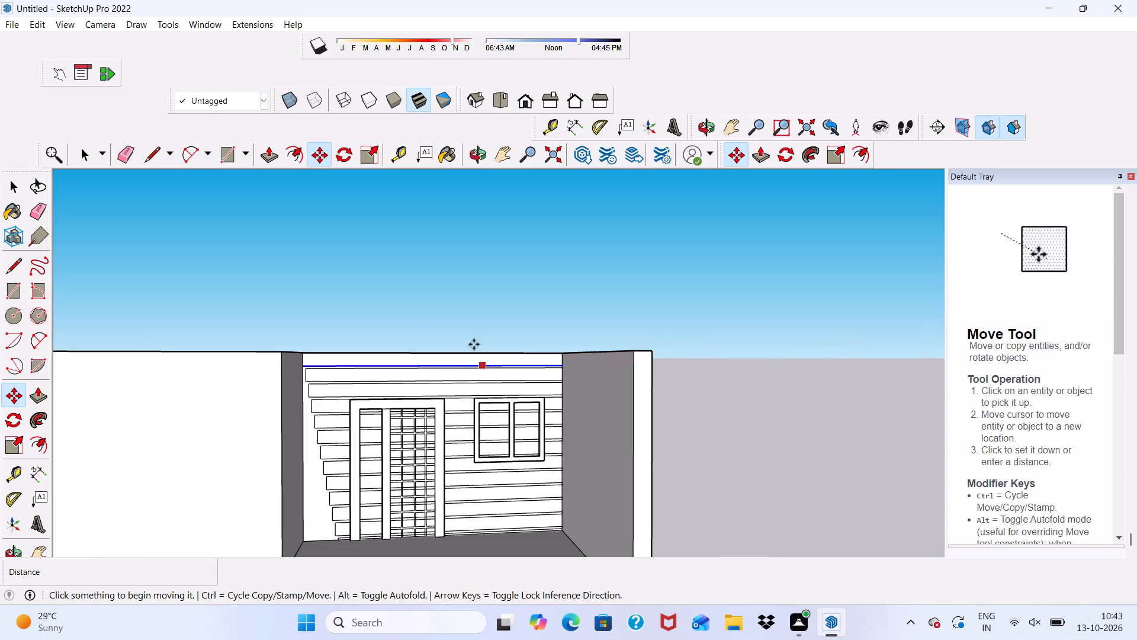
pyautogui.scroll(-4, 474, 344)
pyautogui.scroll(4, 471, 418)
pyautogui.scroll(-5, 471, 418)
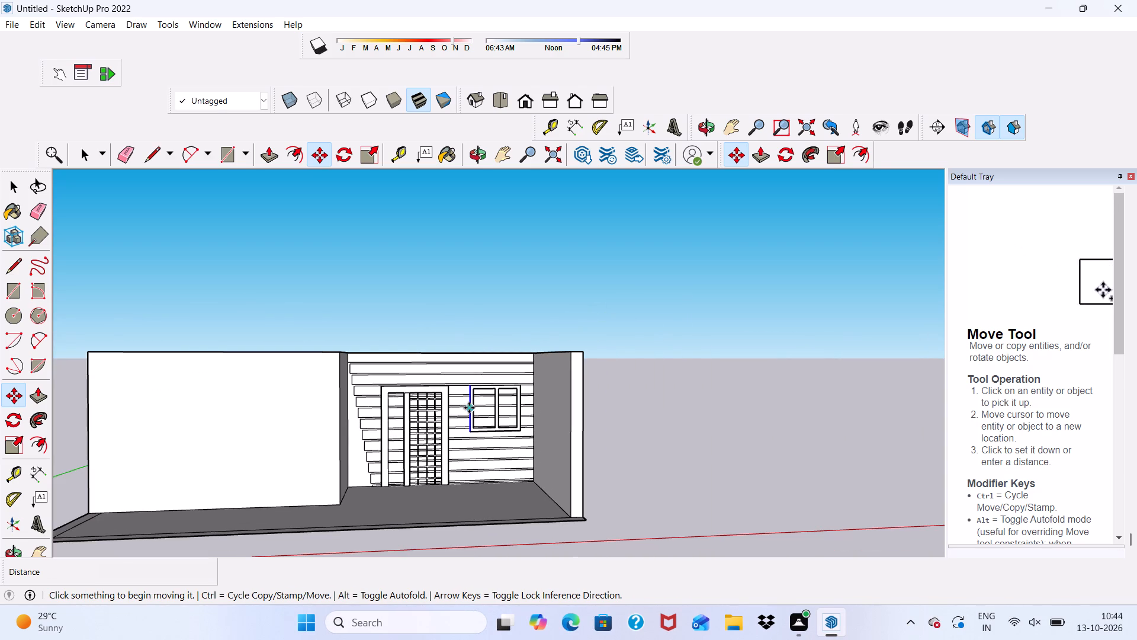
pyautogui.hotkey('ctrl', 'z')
# Copy the top band straight down the wall by about 10 9/16" and repeat the copy 15 times.
pyautogui.scroll(7, 395, 366)
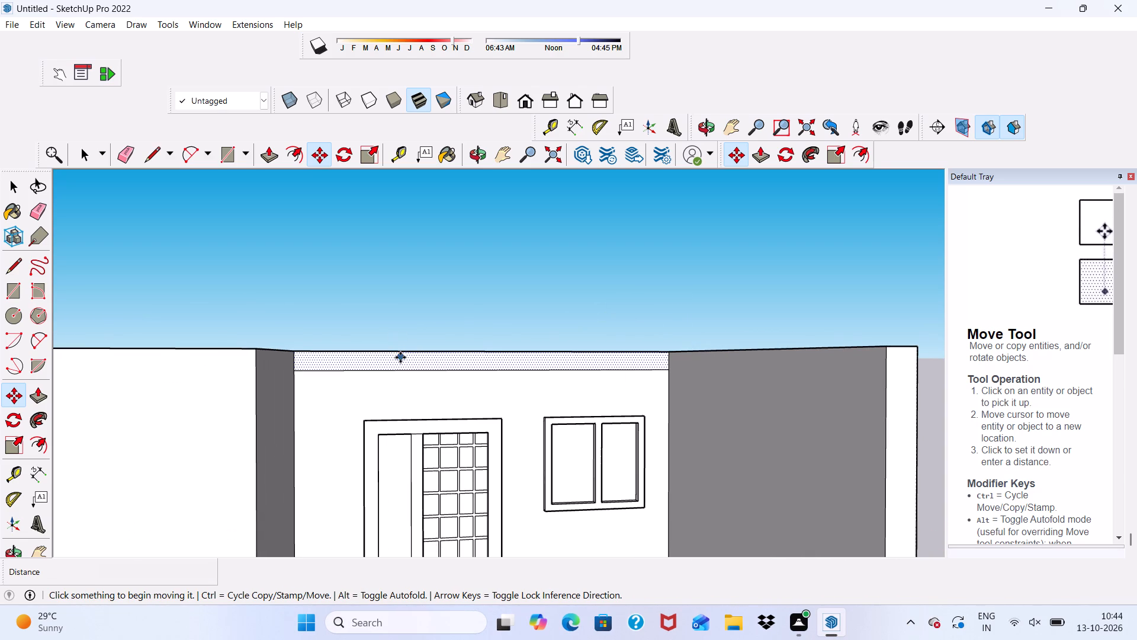
pyautogui.click(401, 360)
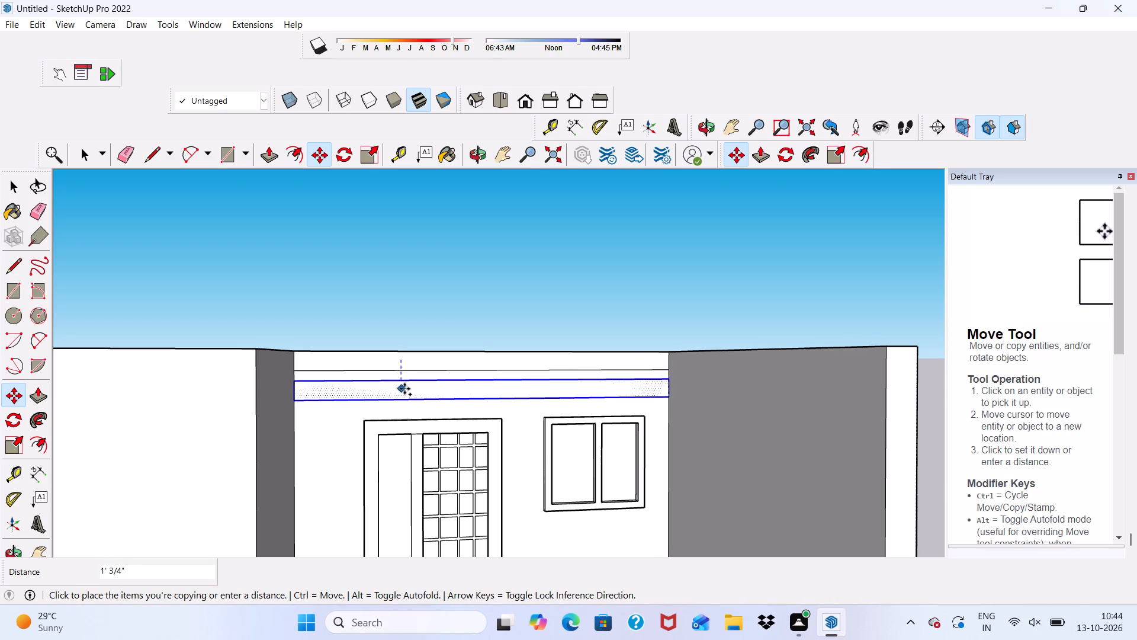
pyautogui.scroll(5, 406, 389)
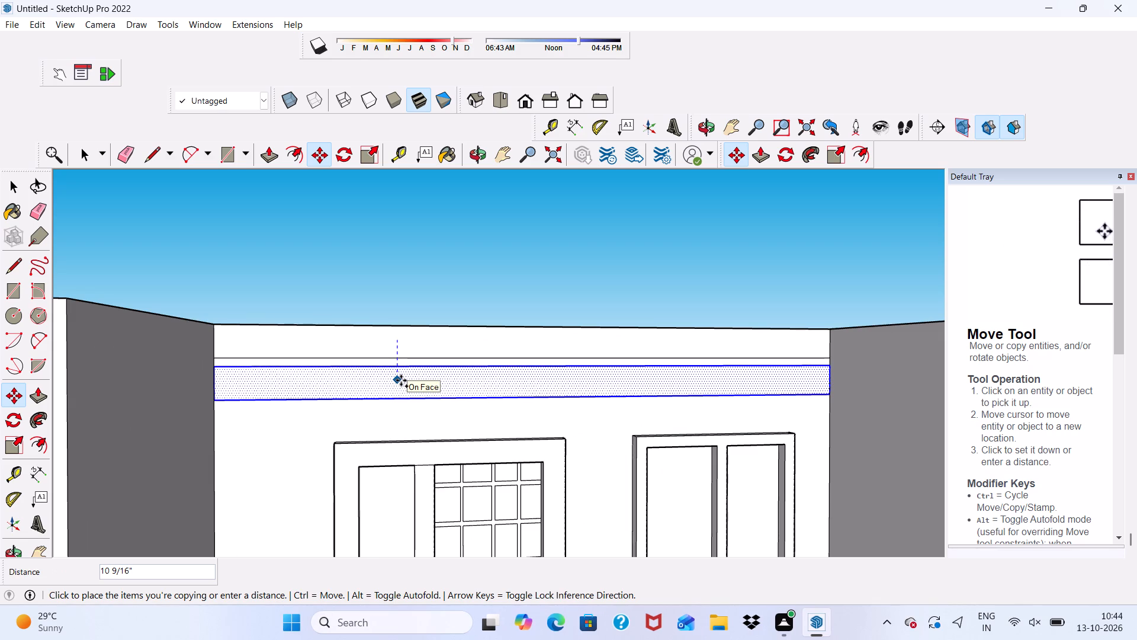
pyautogui.click(401, 380)
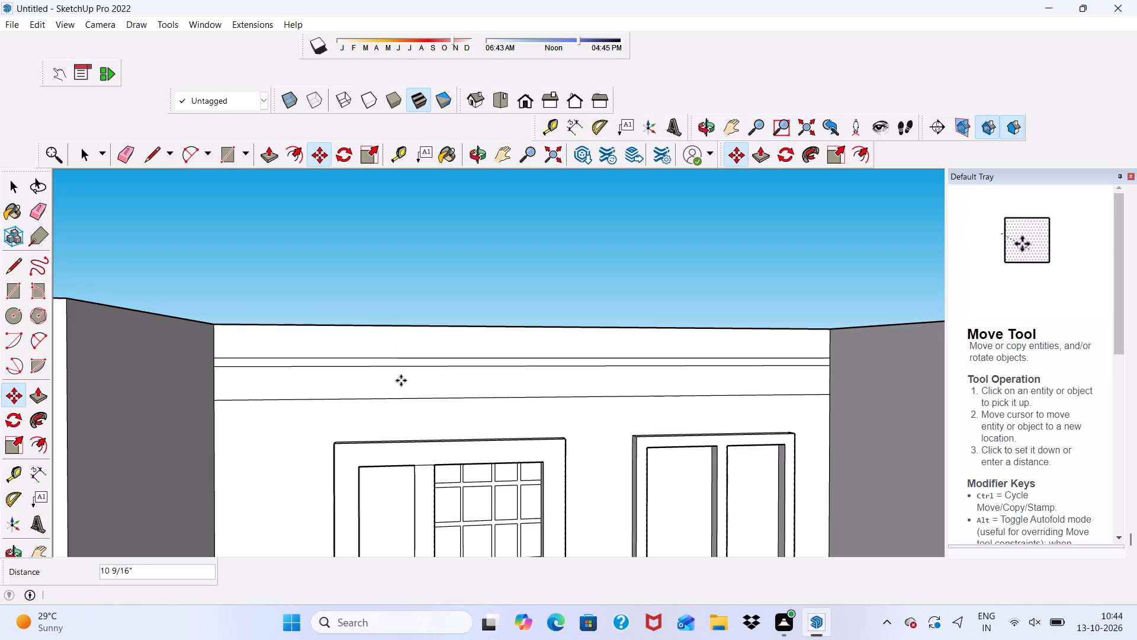
pyautogui.hotkey('shift', '*')
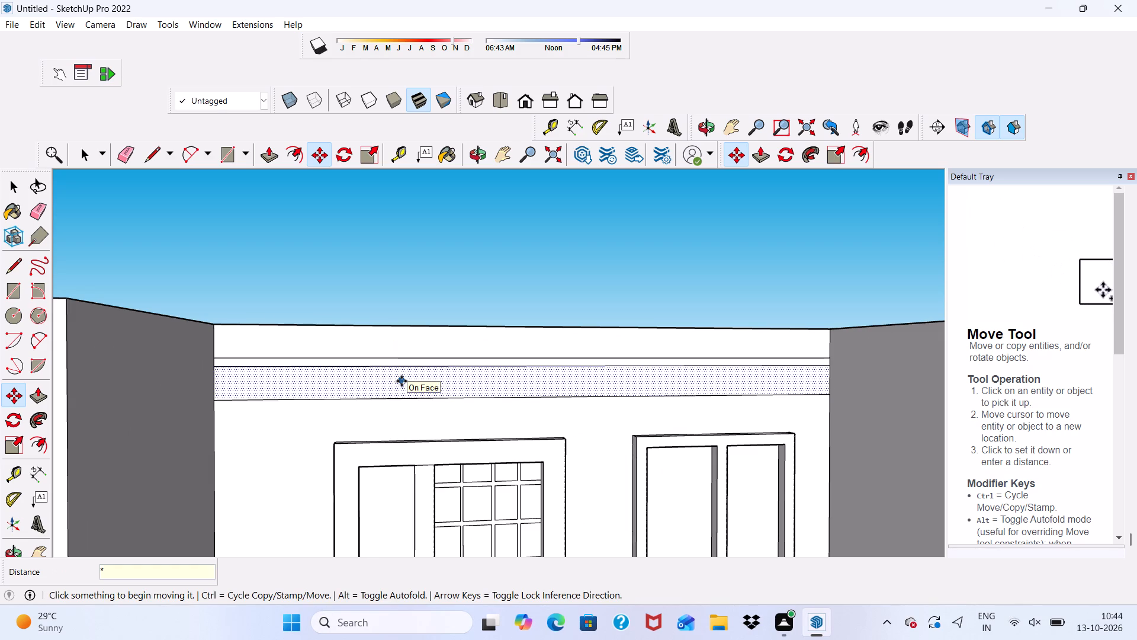
pyautogui.write('15')
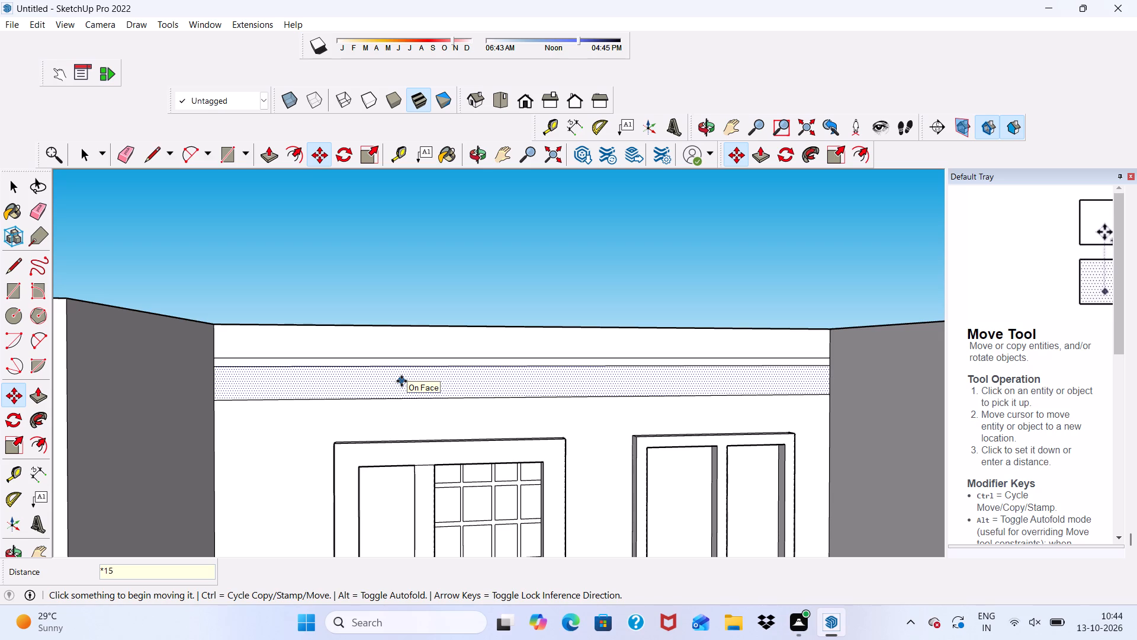
pyautogui.press('Return')
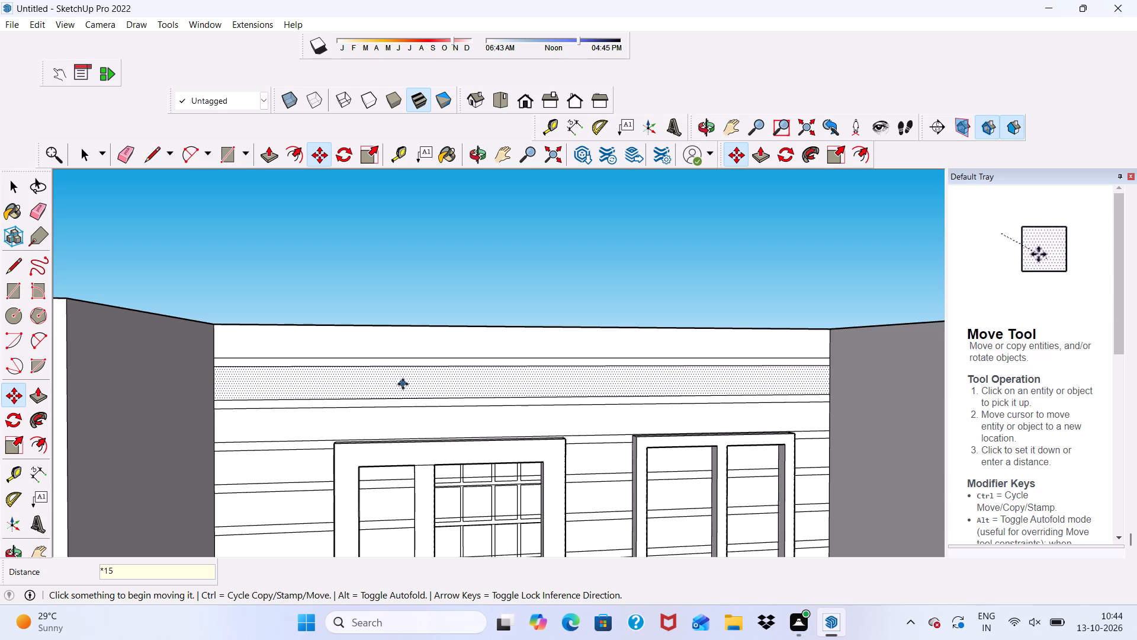
# Erase the long edges of the surplus siding bands that extend just beneath the house floor.
pyautogui.scroll(-18, 377, 405)
pyautogui.scroll(6, 397, 468)
pyautogui.scroll(-4, 397, 469)
pyautogui.moveTo(411, 538); pyautogui.dragTo(416, 525, button='middle')
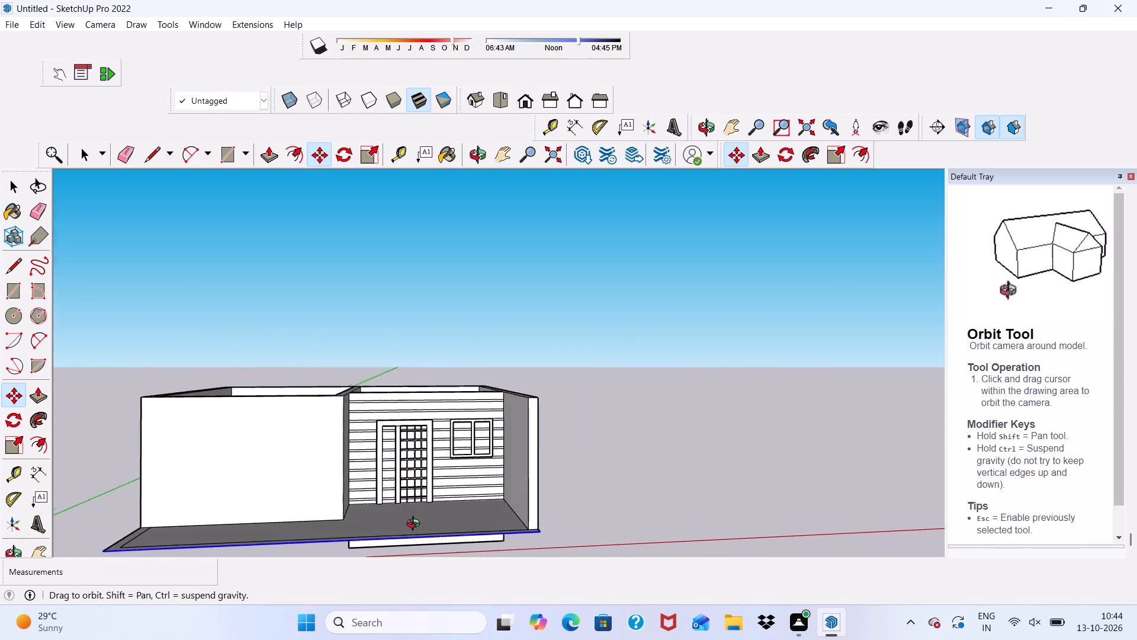
pyautogui.moveTo(416, 525); pyautogui.dragTo(399, 396, button='middle')
pyautogui.scroll(3, 399, 396)
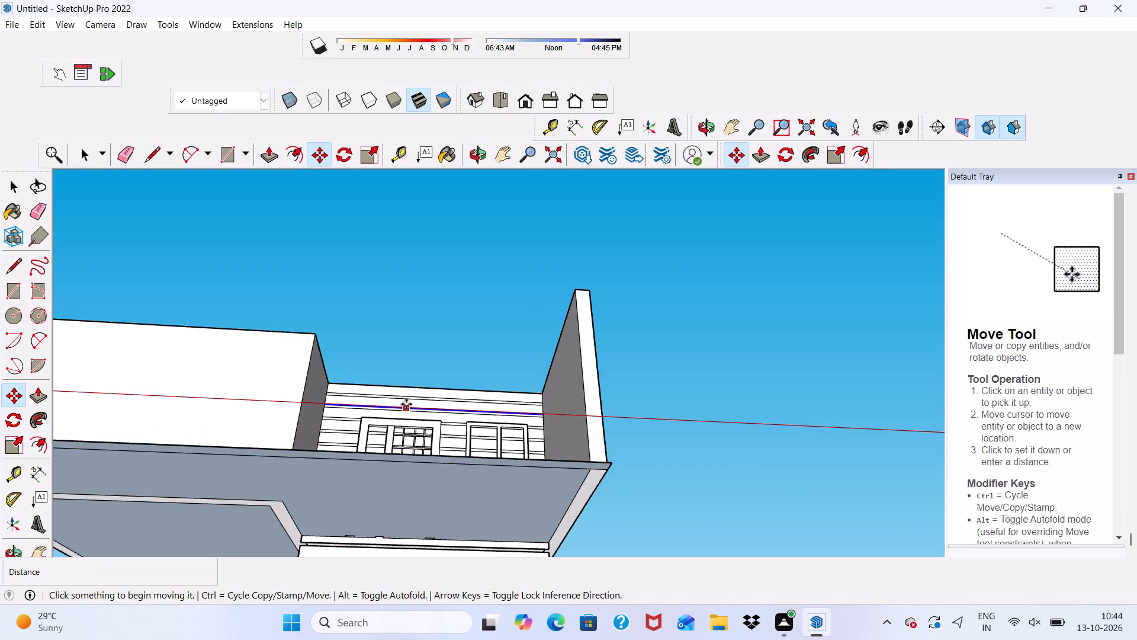
pyautogui.press('space')
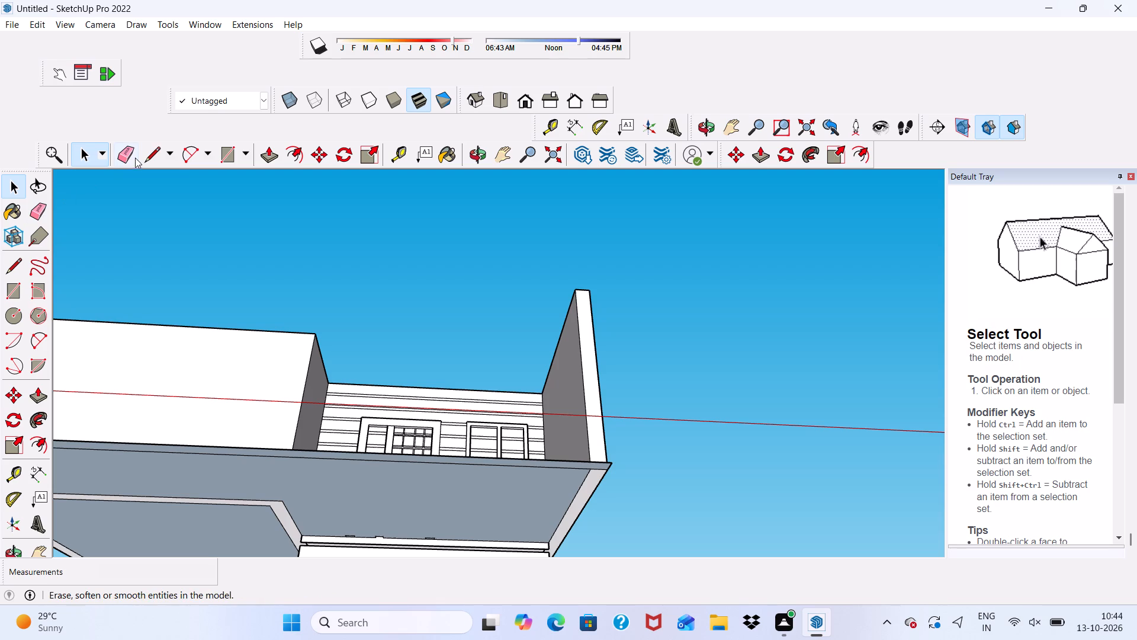
pyautogui.click(131, 152)
pyautogui.scroll(-4, 269, 277)
pyautogui.scroll(5, 461, 440)
pyautogui.scroll(-4, 467, 437)
pyautogui.scroll(1, 475, 310)
pyautogui.scroll(-9, 439, 226)
pyautogui.scroll(13, 407, 423)
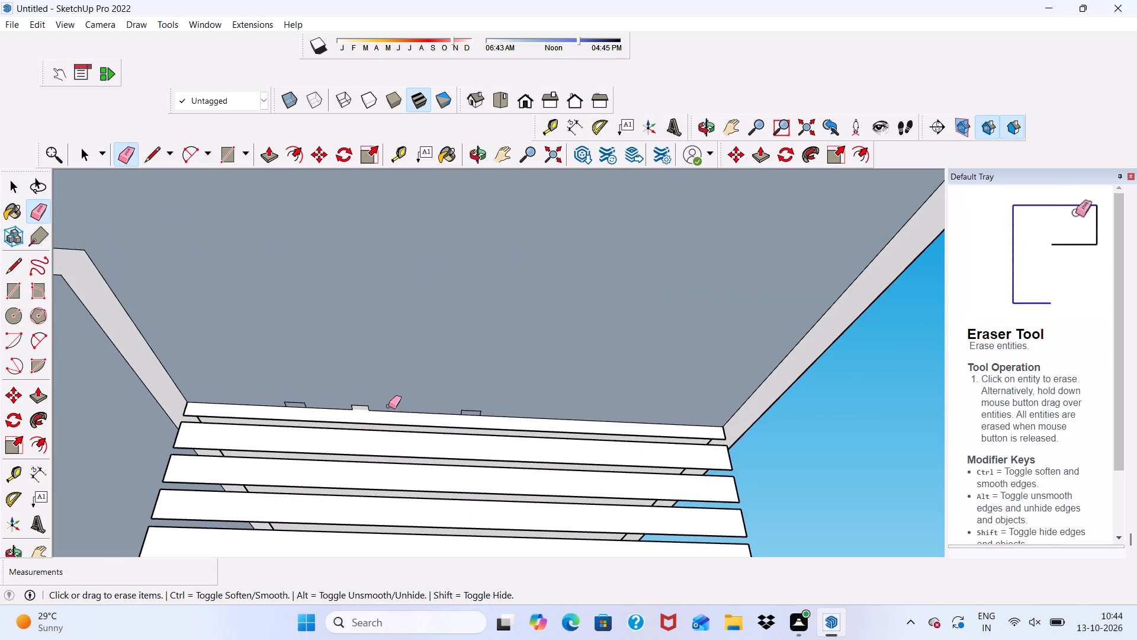
pyautogui.moveTo(390, 416); pyautogui.dragTo(404, 504)
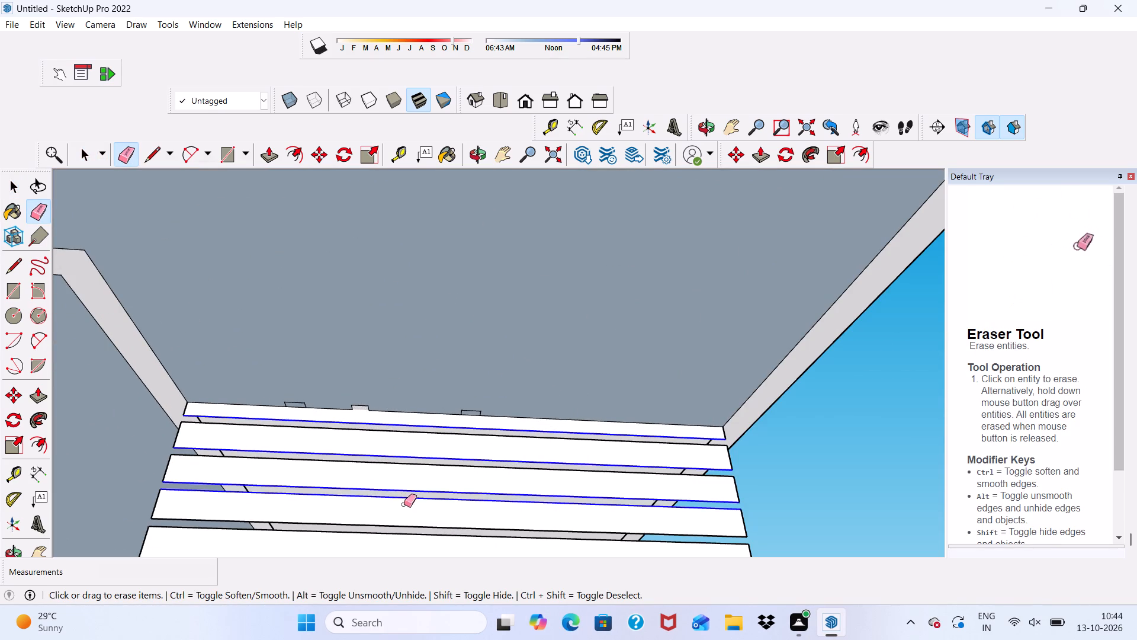
pyautogui.moveTo(404, 504); pyautogui.dragTo(405, 508)
# Erase the remaining long edges of the surplus siding bands hanging beneath the house floor.
pyautogui.scroll(-6, 396, 465)
pyautogui.scroll(11, 428, 418)
pyautogui.moveTo(409, 464); pyautogui.dragTo(413, 524)
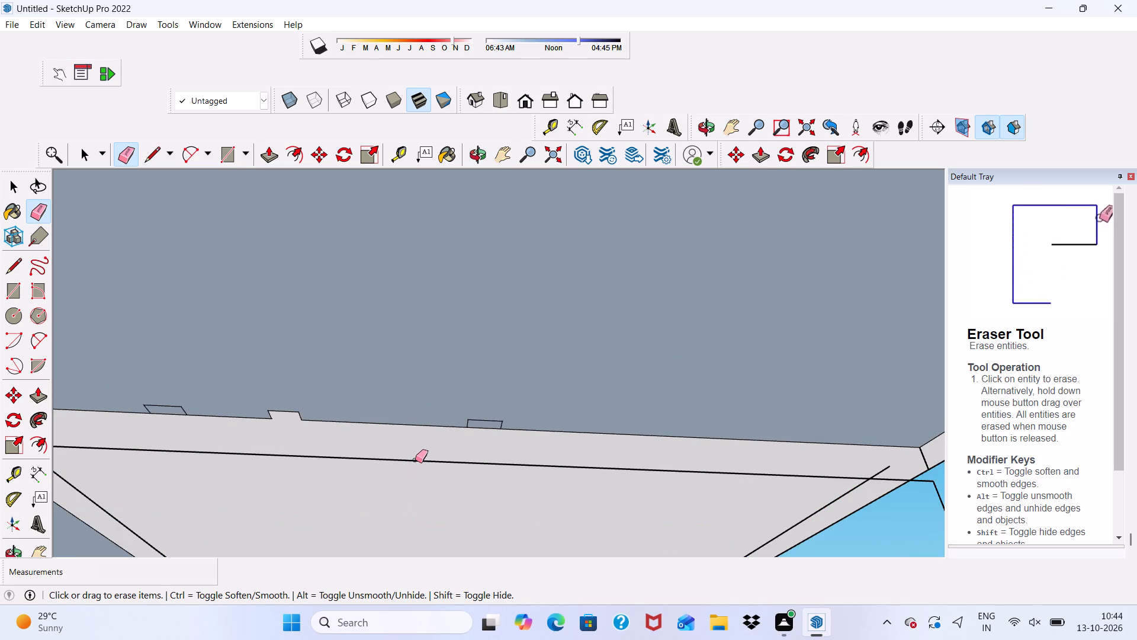
pyautogui.click(415, 460)
pyautogui.scroll(-14, 404, 433)
pyautogui.scroll(-1, 465, 391)
pyautogui.moveTo(446, 432); pyautogui.dragTo(473, 517, button='middle')
pyautogui.scroll(6, 451, 475)
pyautogui.moveTo(430, 447); pyautogui.dragTo(436, 485)
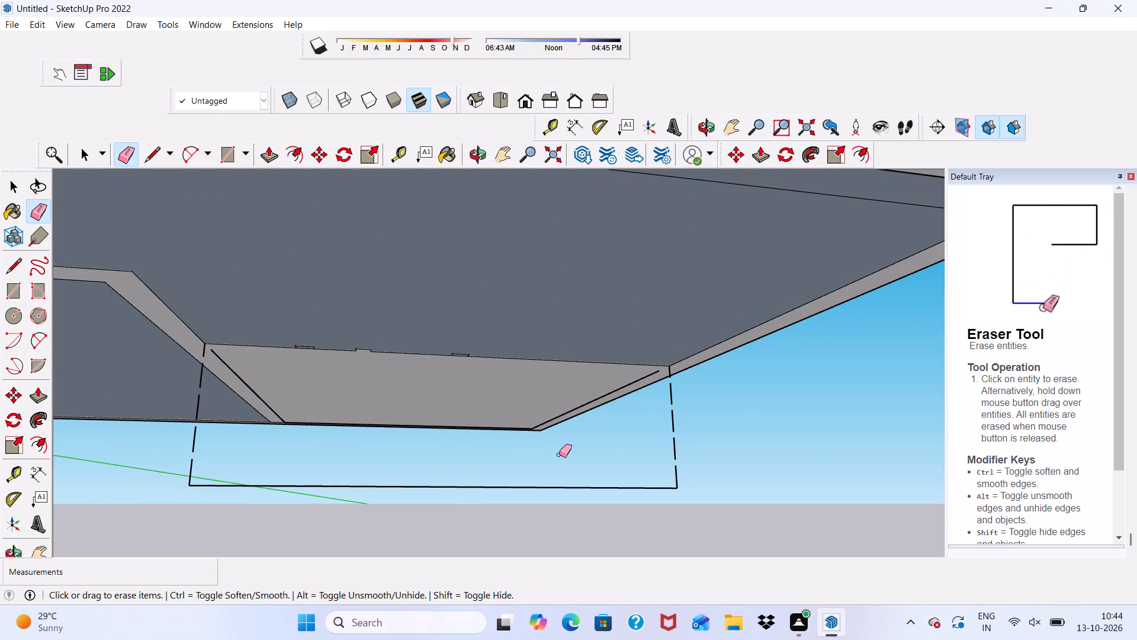
# Erase the short end edges of the surplus bands on the window side, along with their lowest long edge.
pyautogui.scroll(5, 608, 409)
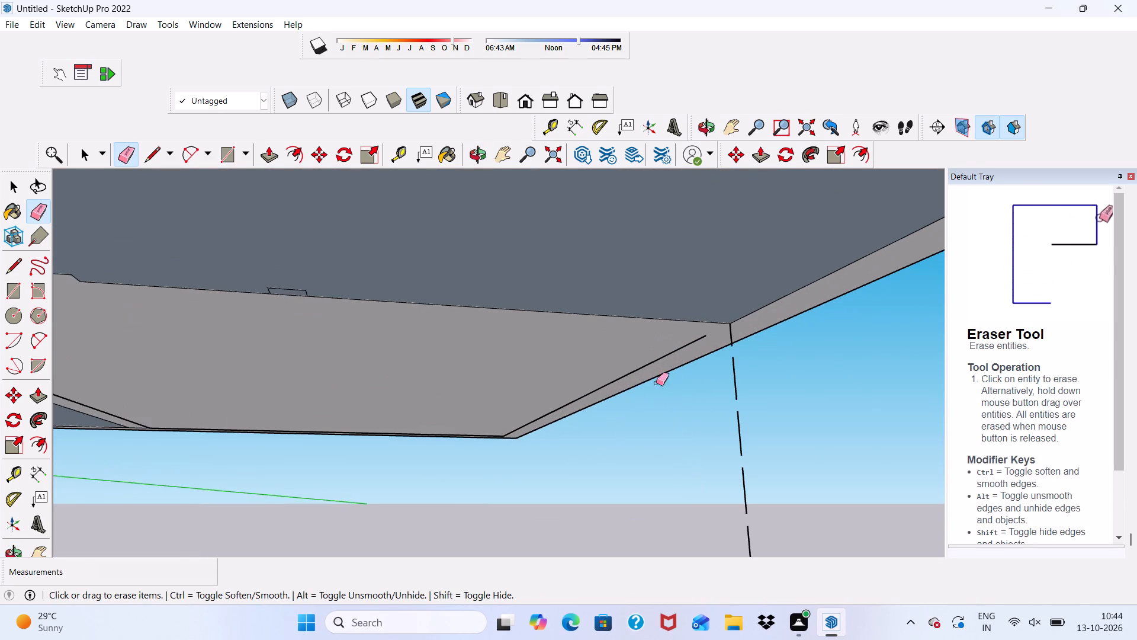
pyautogui.click(731, 335)
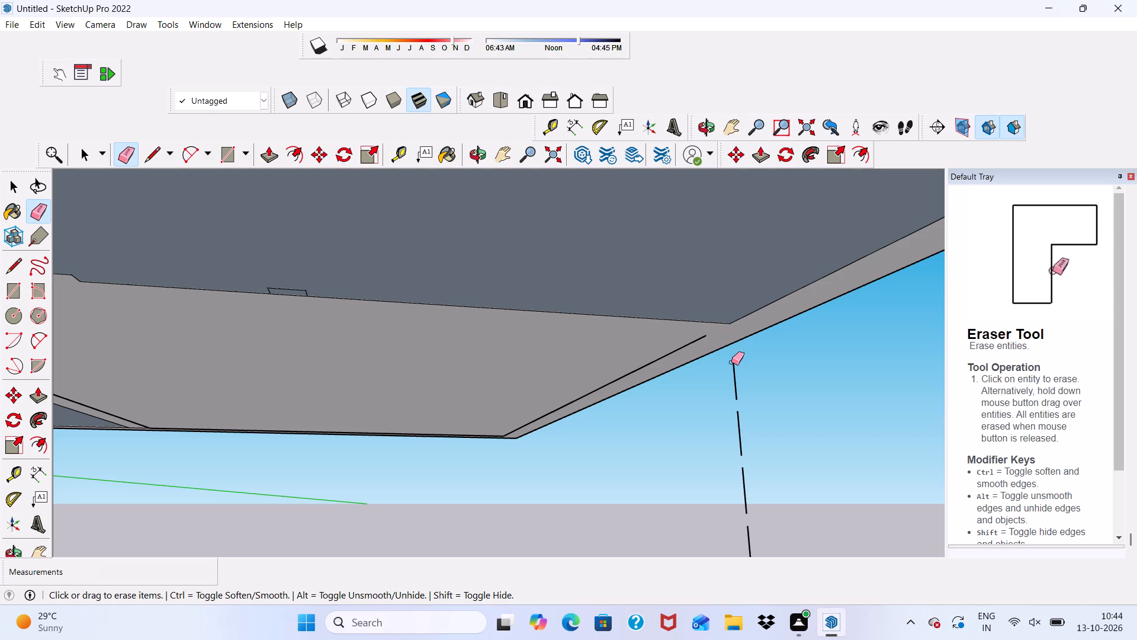
pyautogui.click(731, 363)
pyautogui.moveTo(733, 383); pyautogui.dragTo(740, 383)
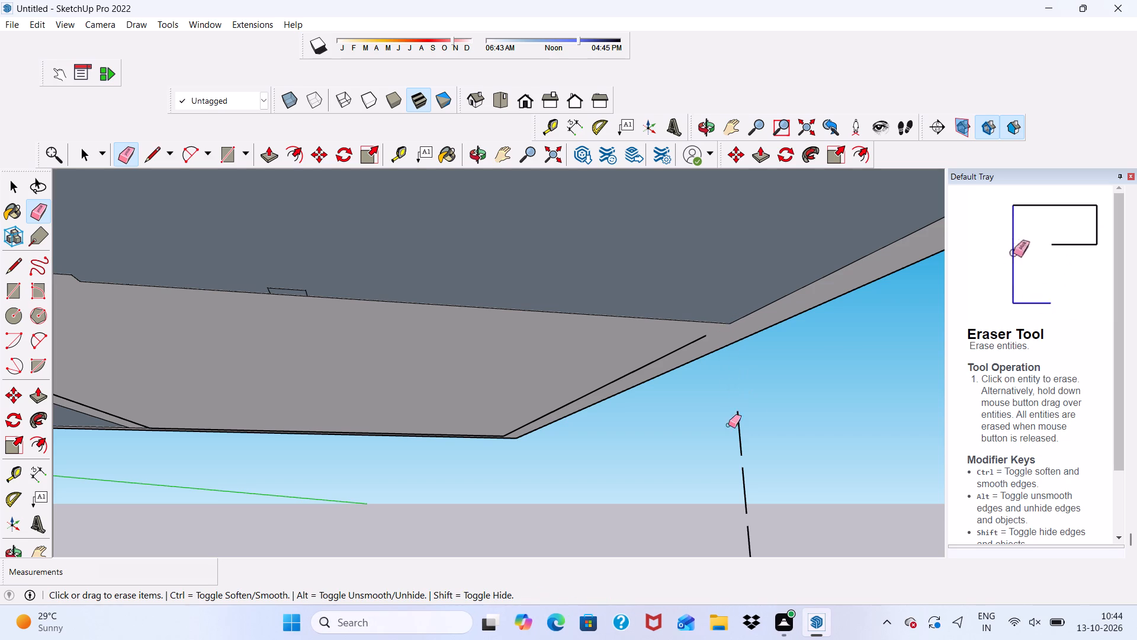
pyautogui.click(743, 427)
pyautogui.moveTo(735, 437); pyautogui.dragTo(744, 463)
pyautogui.click(744, 482)
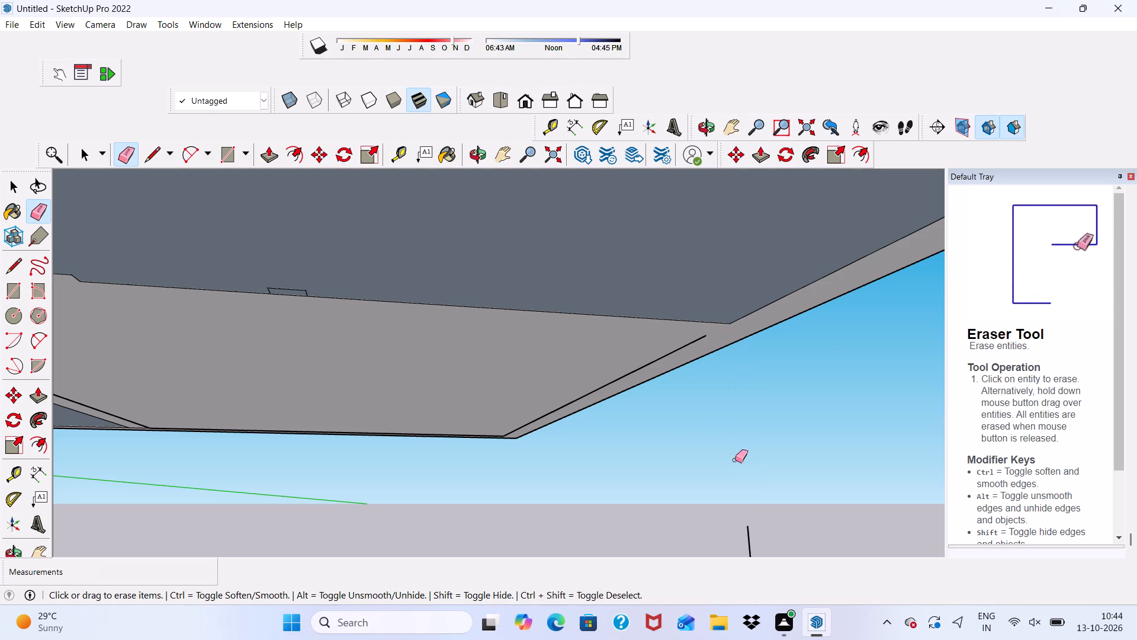
pyautogui.scroll(-9, 661, 341)
pyautogui.click(697, 420)
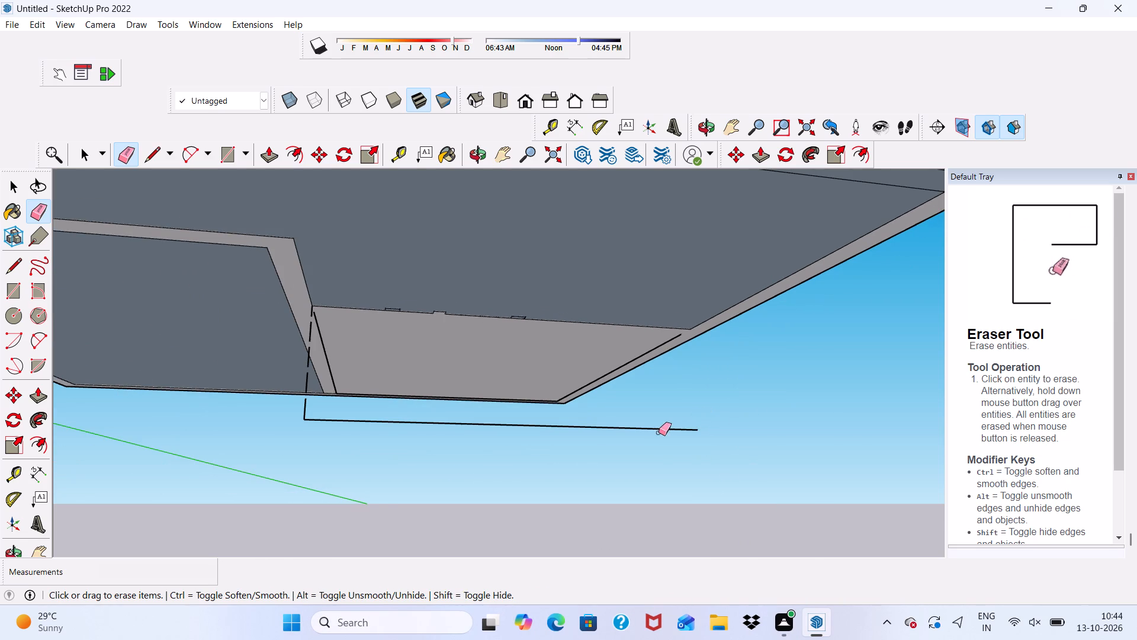
pyautogui.moveTo(657, 423); pyautogui.dragTo(651, 433)
# Erase the leftover short end edges of the surplus bands on the door side beneath the floor, keeping the house's own edges.
pyautogui.scroll(5, 370, 289)
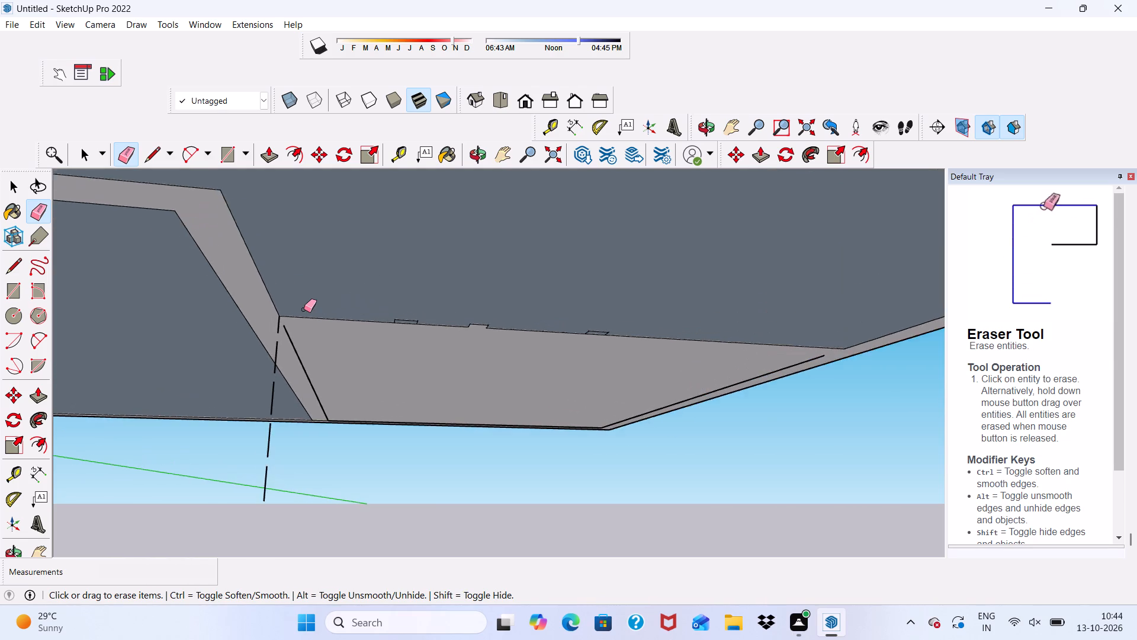
pyautogui.scroll(10, 304, 309)
pyautogui.moveTo(267, 341); pyautogui.dragTo(277, 344)
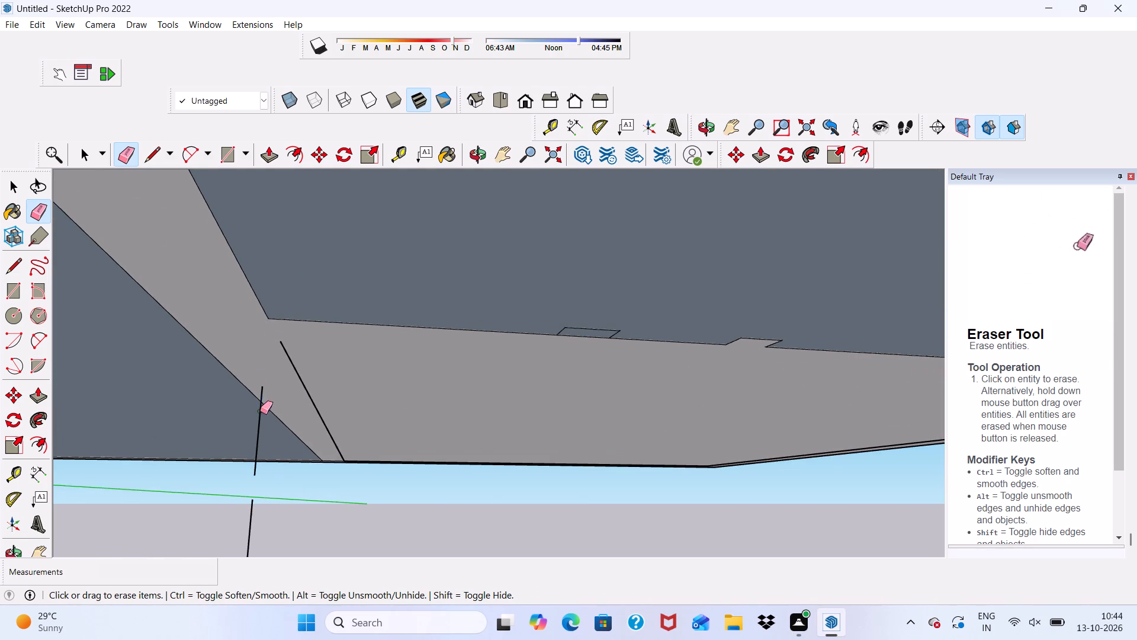
pyautogui.moveTo(260, 411); pyautogui.dragTo(267, 416)
pyautogui.scroll(-13, 226, 309)
pyautogui.scroll(5, 293, 481)
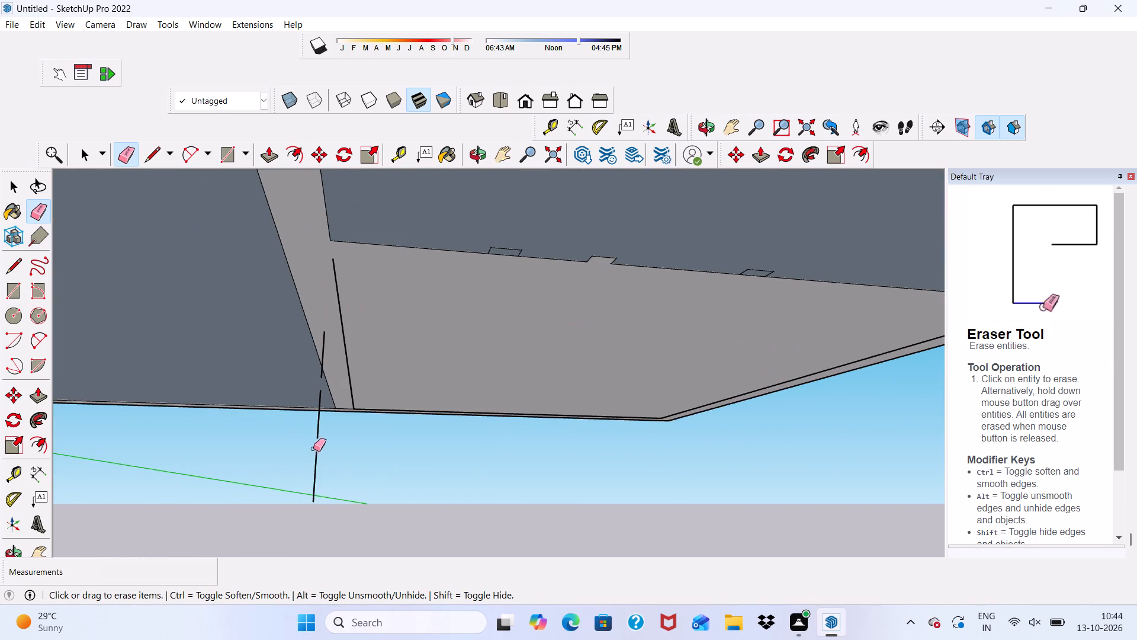
pyautogui.moveTo(315, 452); pyautogui.dragTo(319, 463)
pyautogui.moveTo(315, 398); pyautogui.dragTo(319, 414)
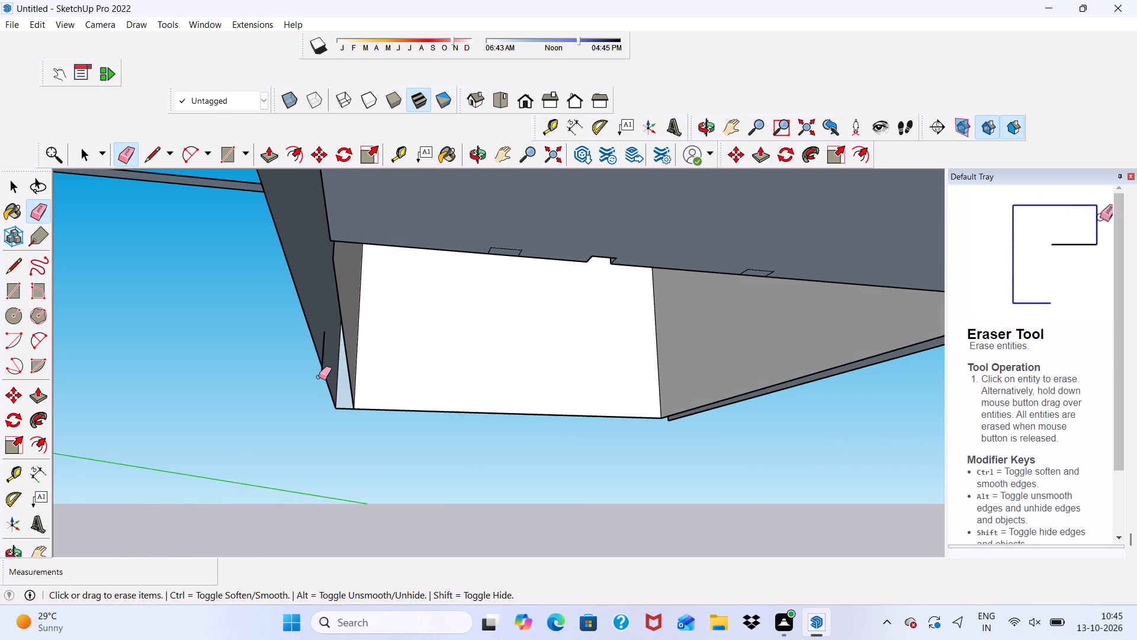
pyautogui.hotkey('ctrl', 'z')
pyautogui.scroll(1, 326, 359)
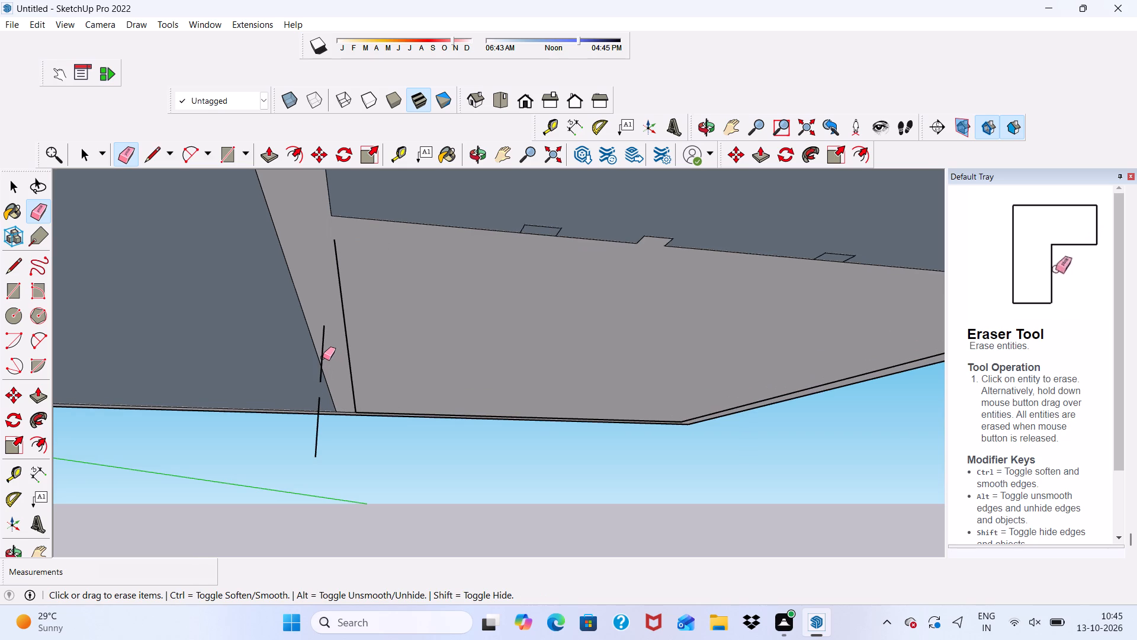
pyautogui.click(323, 357)
pyautogui.click(317, 425)
pyautogui.scroll(-5, 325, 425)
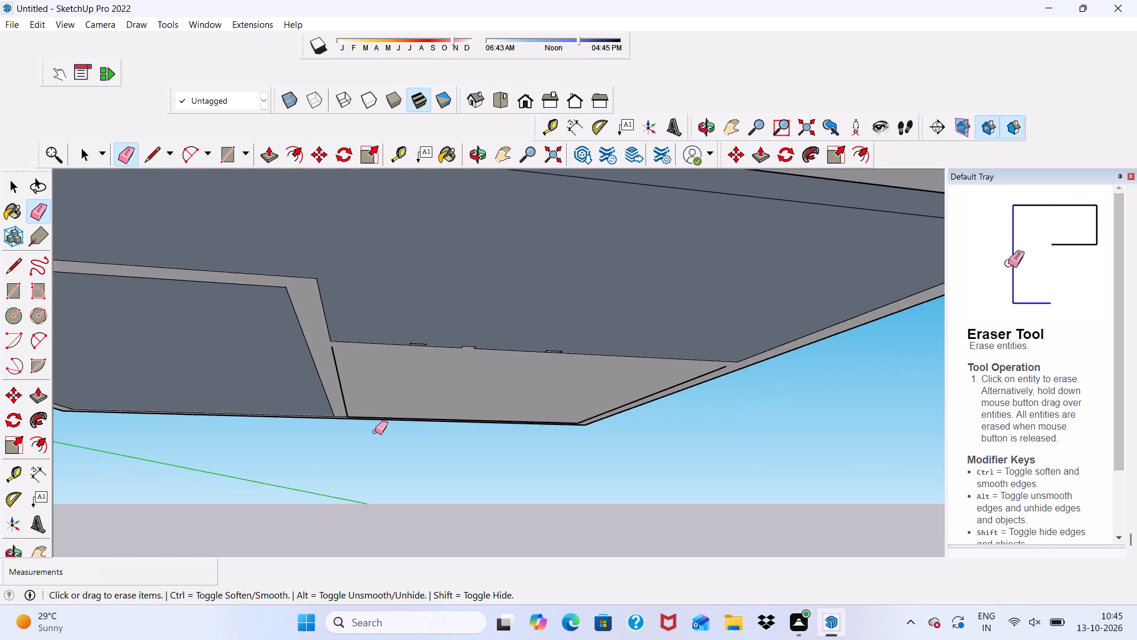
pyautogui.scroll(-2, 389, 364)
# Erase the siding lines that cross the upper part of the door frame's narrow opening beside the grid.
pyautogui.press('space')
pyautogui.scroll(-6, 366, 338)
pyautogui.moveTo(403, 316); pyautogui.dragTo(325, 505, button='middle')
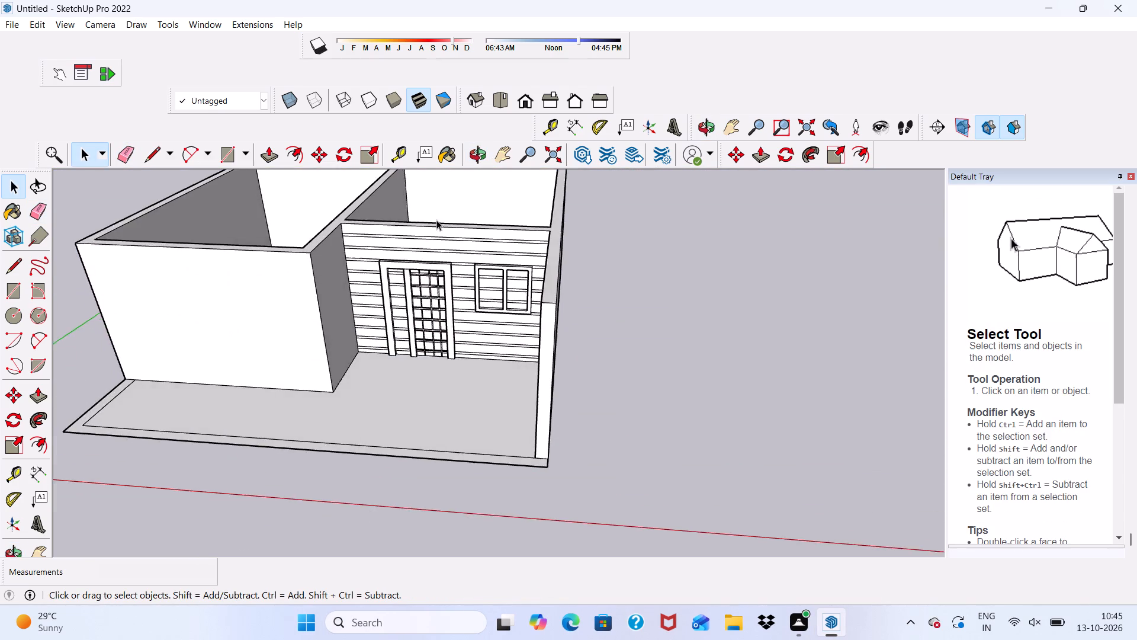
pyautogui.scroll(5, 436, 217)
pyautogui.scroll(3, 403, 319)
pyautogui.moveTo(397, 335); pyautogui.dragTo(455, 235, button='middle')
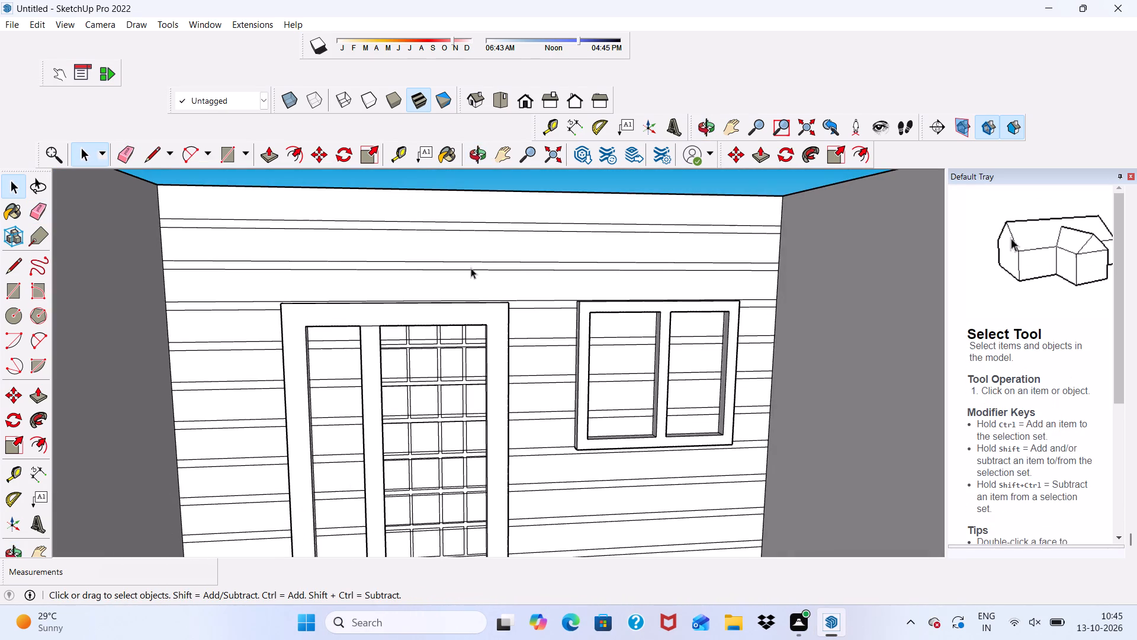
pyautogui.moveTo(123, 149); pyautogui.dragTo(128, 149)
pyautogui.scroll(2, 347, 390)
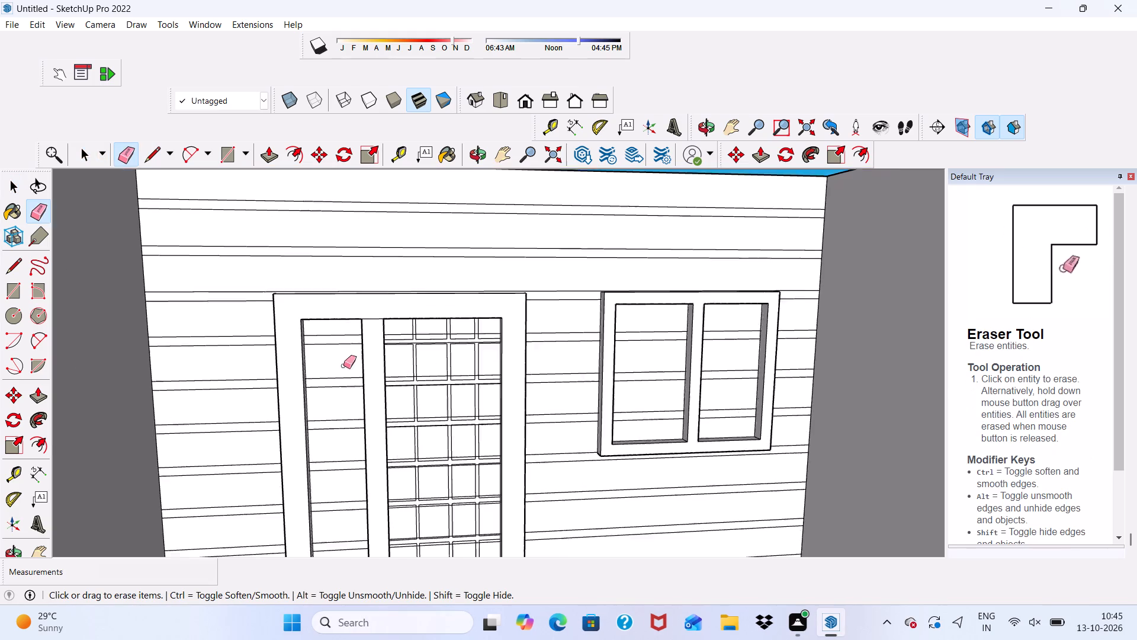
pyautogui.scroll(8, 343, 366)
pyautogui.moveTo(323, 298); pyautogui.dragTo(345, 457)
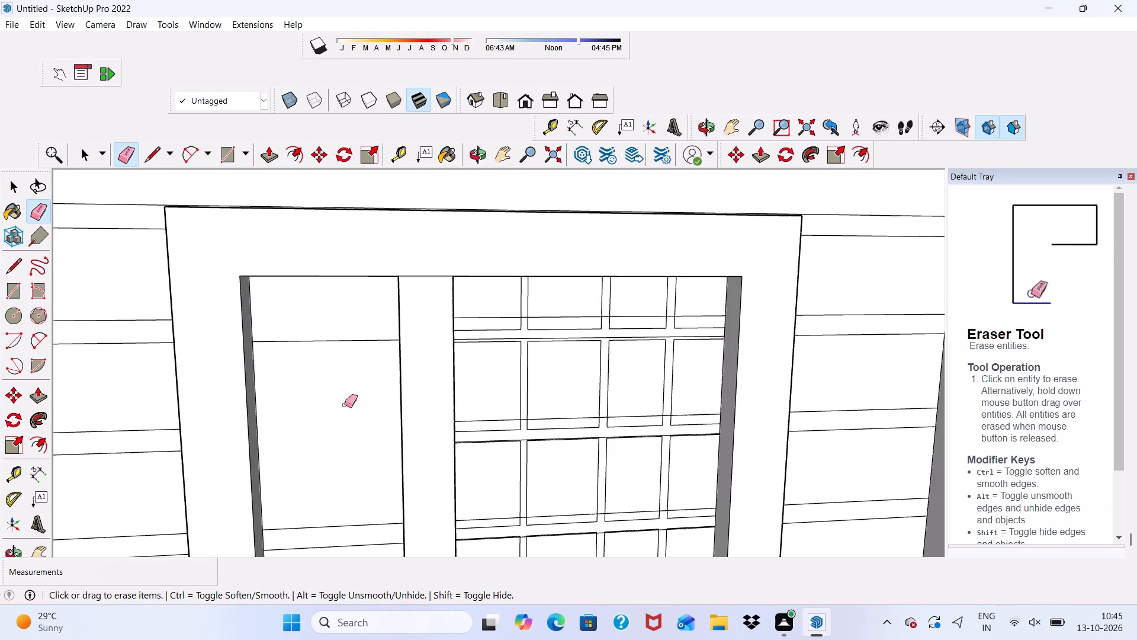
pyautogui.moveTo(335, 332); pyautogui.dragTo(342, 379)
# Erase the rest of the siding lines inside the door frame's narrow opening, down to the floor.
pyautogui.scroll(-11, 321, 319)
pyautogui.scroll(5, 368, 504)
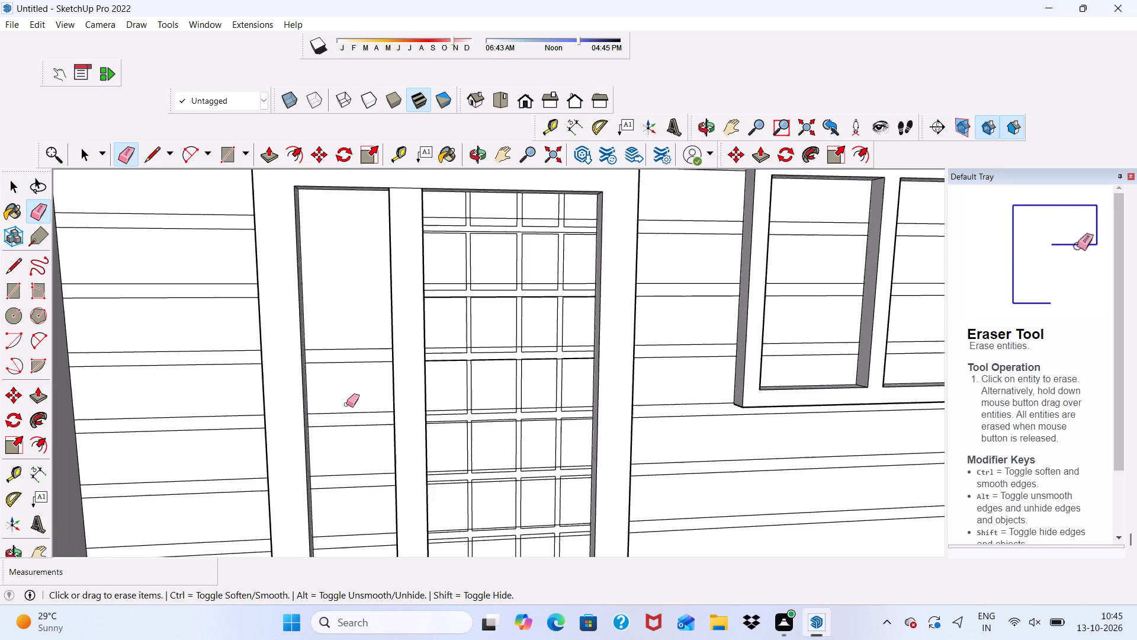
pyautogui.scroll(5, 346, 404)
pyautogui.scroll(4, 346, 324)
pyautogui.moveTo(338, 325); pyautogui.dragTo(350, 375)
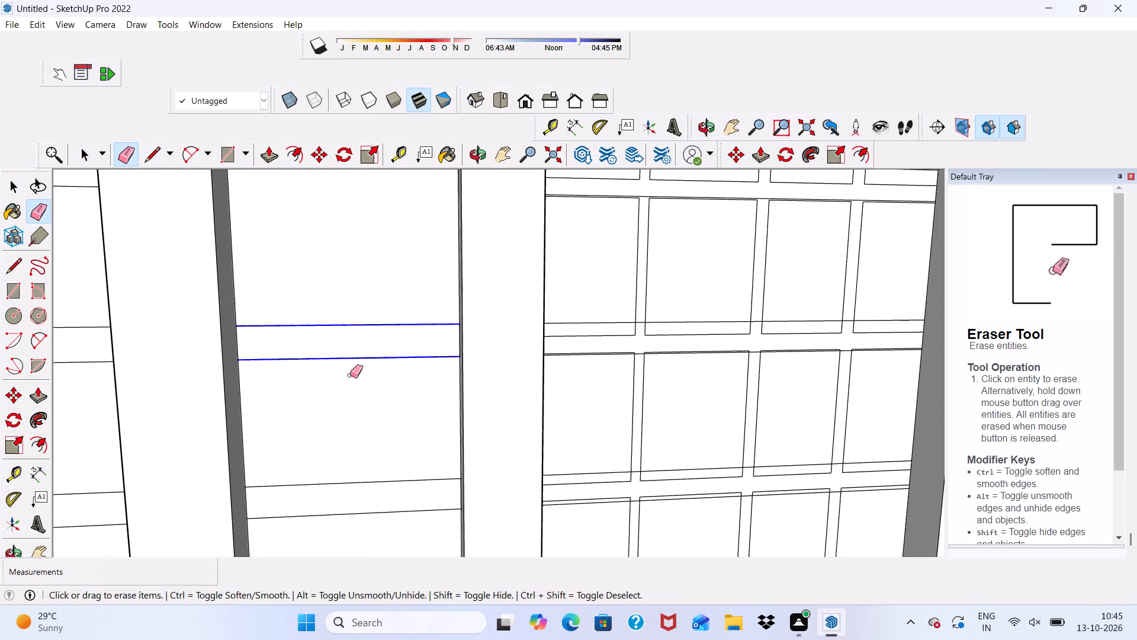
pyautogui.moveTo(350, 375); pyautogui.dragTo(364, 540)
pyautogui.scroll(-6, 336, 381)
pyautogui.scroll(-12, 377, 280)
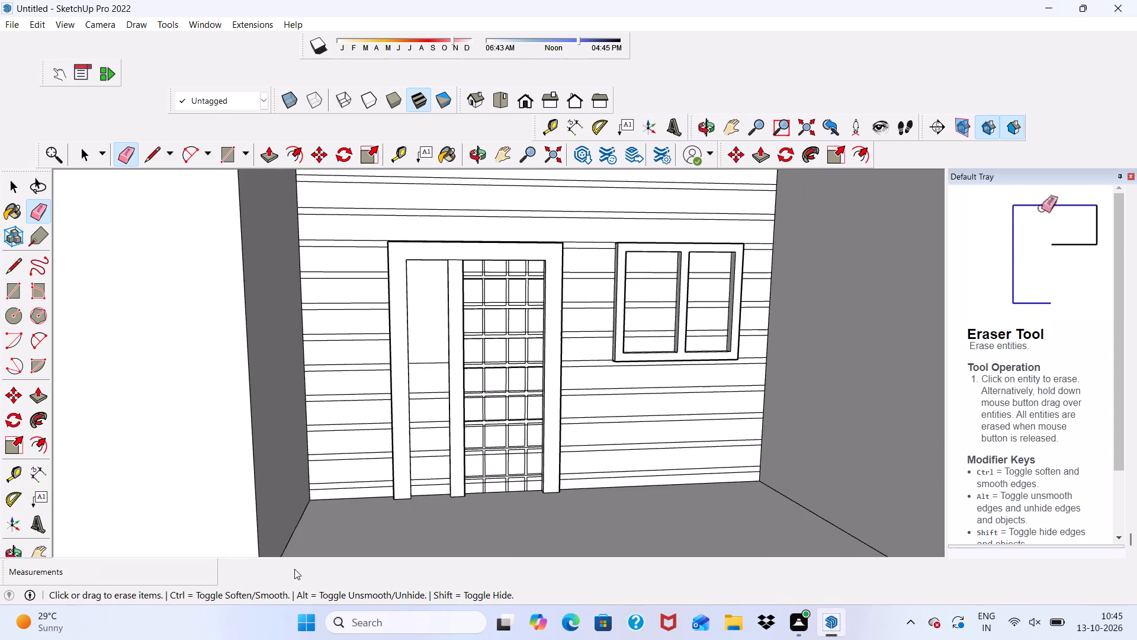
pyautogui.scroll(6, 319, 580)
pyautogui.moveTo(435, 270); pyautogui.dragTo(450, 360)
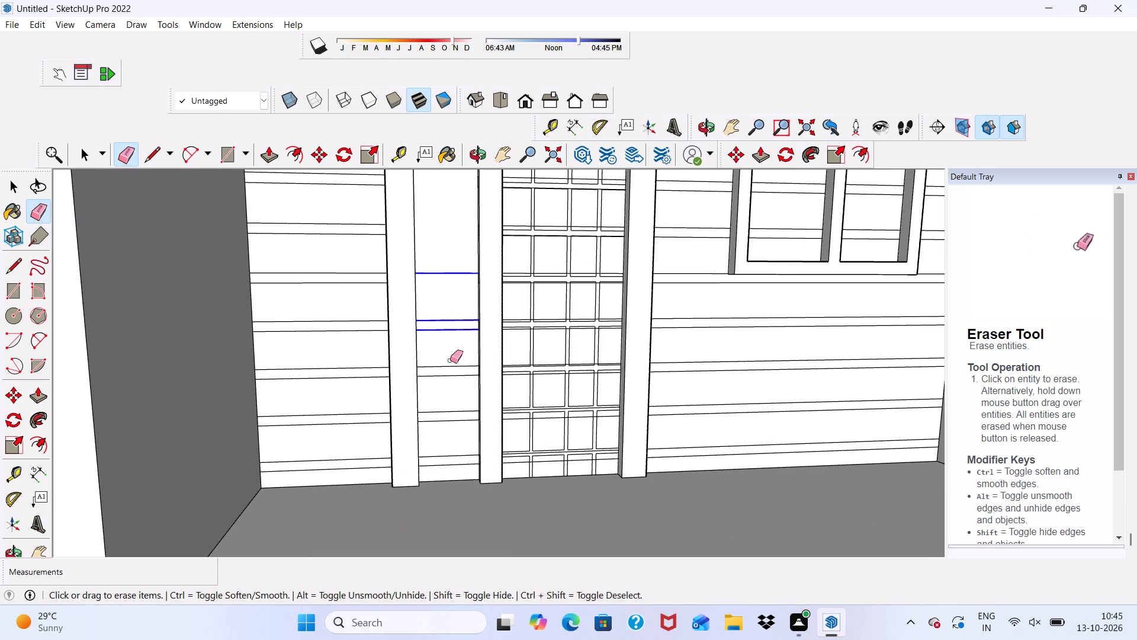
pyautogui.moveTo(450, 360); pyautogui.dragTo(457, 472)
pyautogui.scroll(-2, 476, 426)
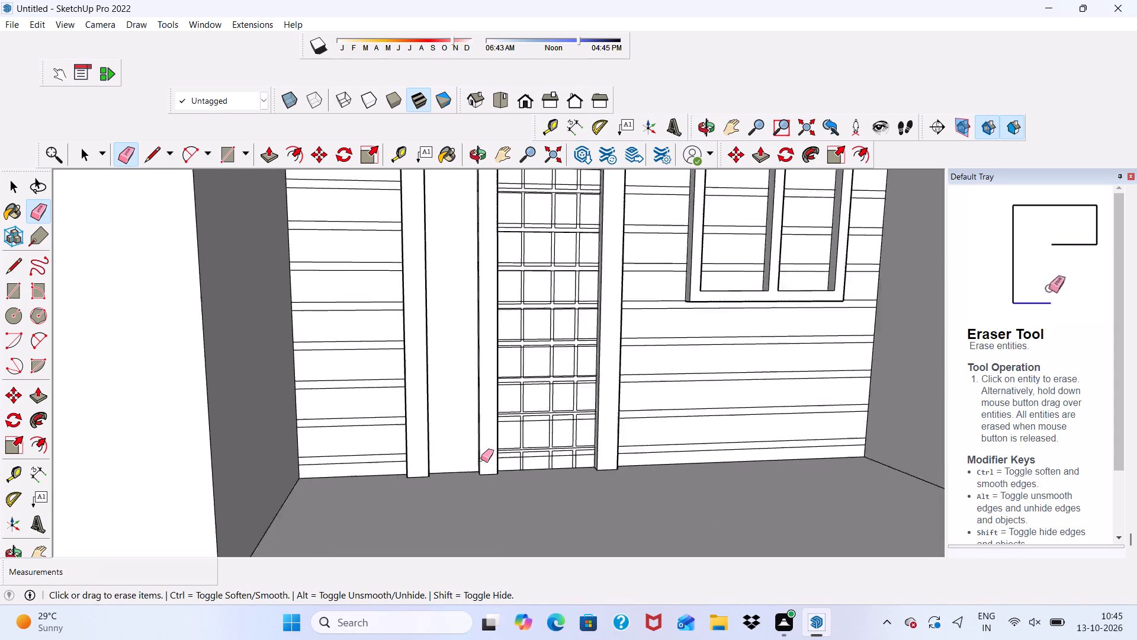
# Erase the siding line segments crossing the panes and bars in the top row of the door grid.
pyautogui.scroll(-4, 481, 459)
pyautogui.scroll(20, 526, 317)
pyautogui.scroll(1, 526, 317)
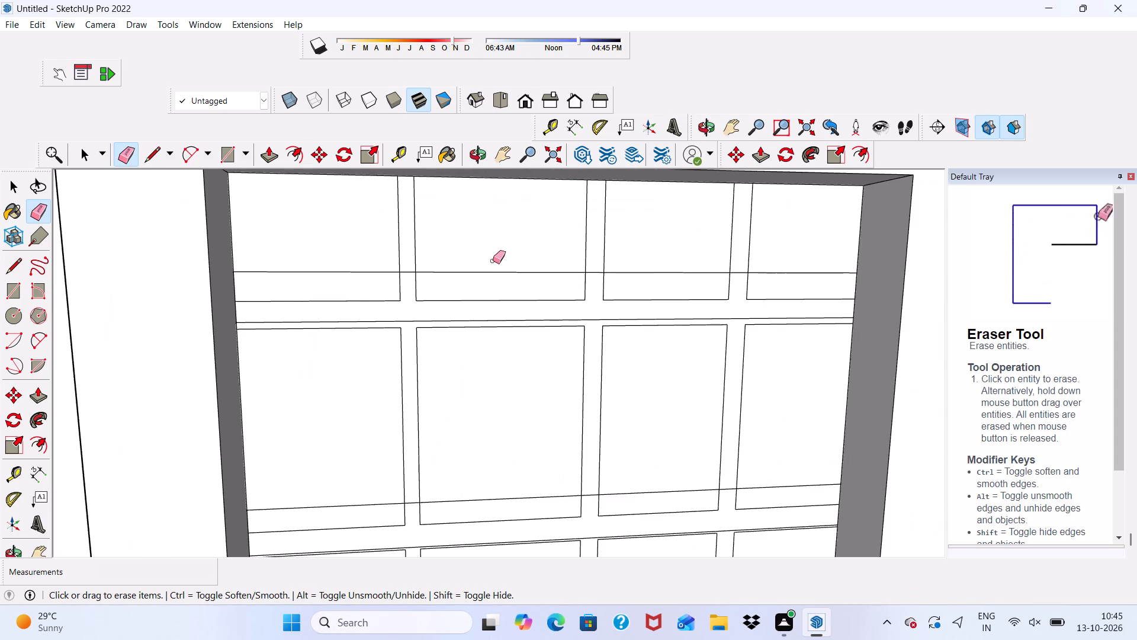
pyautogui.click(489, 273)
pyautogui.moveTo(629, 275); pyautogui.dragTo(645, 269)
pyautogui.moveTo(774, 273); pyautogui.dragTo(785, 269)
pyautogui.scroll(10, 731, 268)
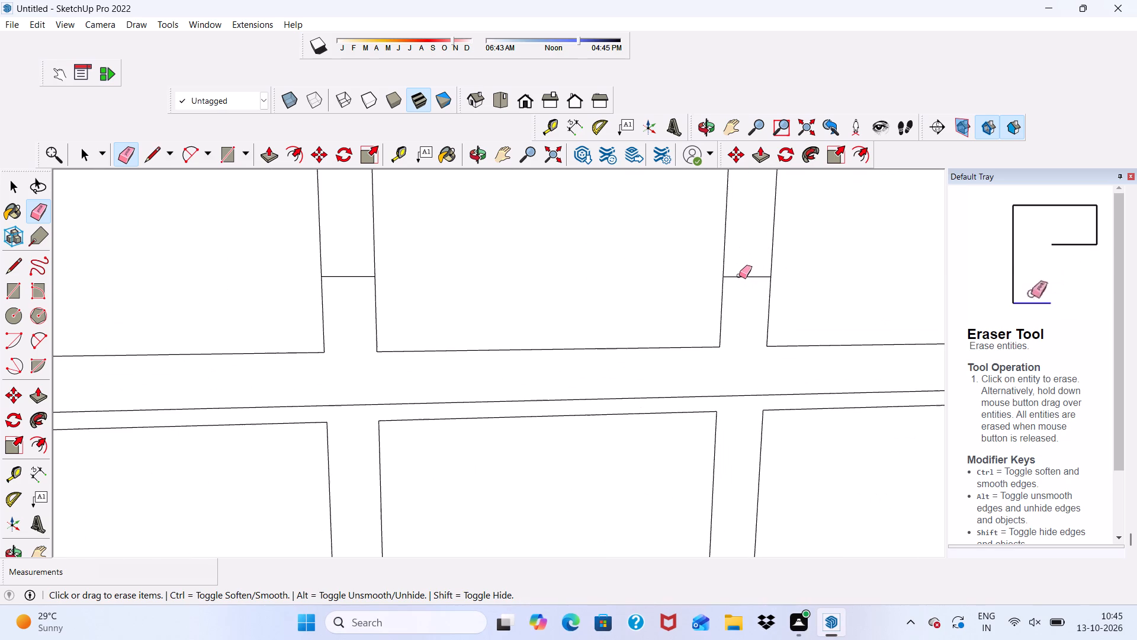
pyautogui.click(739, 275)
pyautogui.moveTo(346, 271); pyautogui.dragTo(349, 287)
pyautogui.scroll(-2, 355, 294)
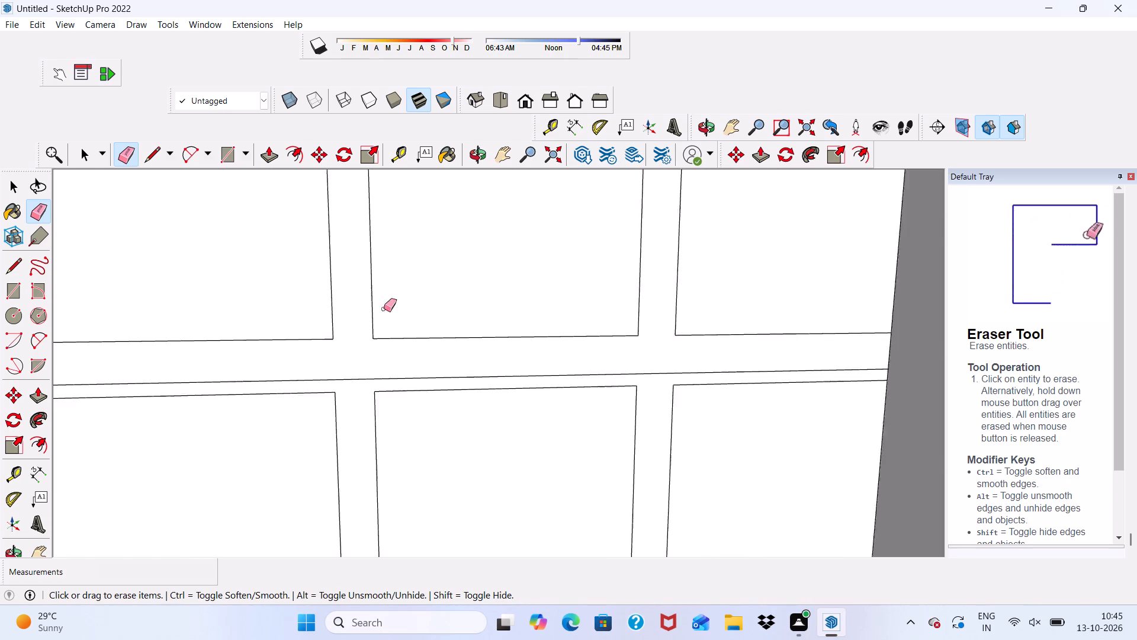
pyautogui.scroll(-12, 384, 309)
pyautogui.scroll(9, 346, 305)
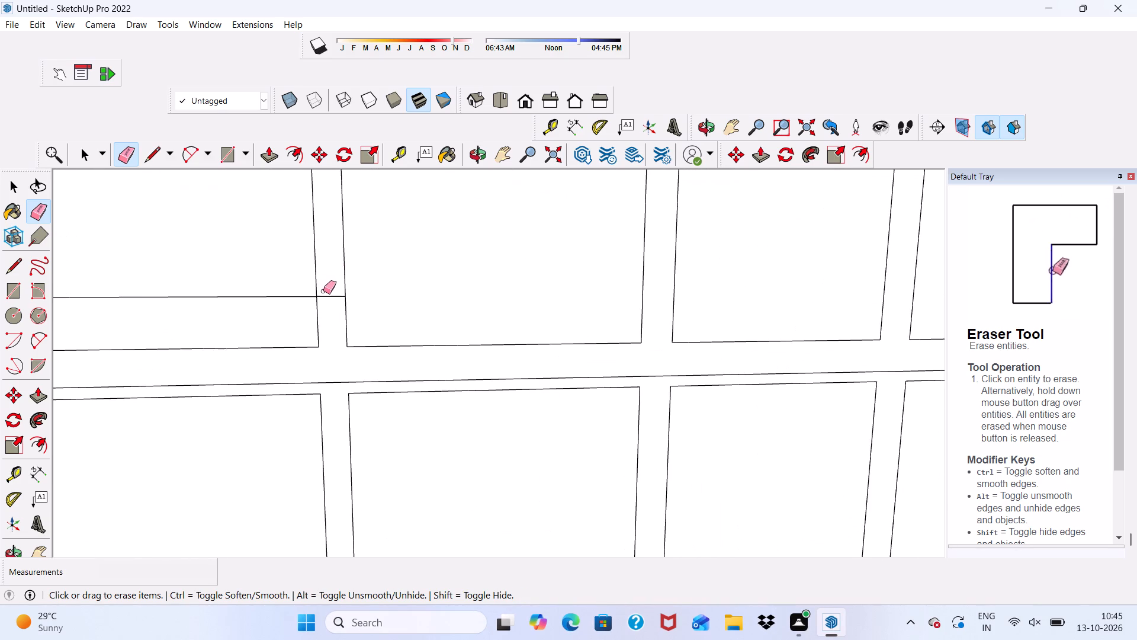
pyautogui.moveTo(323, 291); pyautogui.dragTo(329, 300)
pyautogui.click(249, 298)
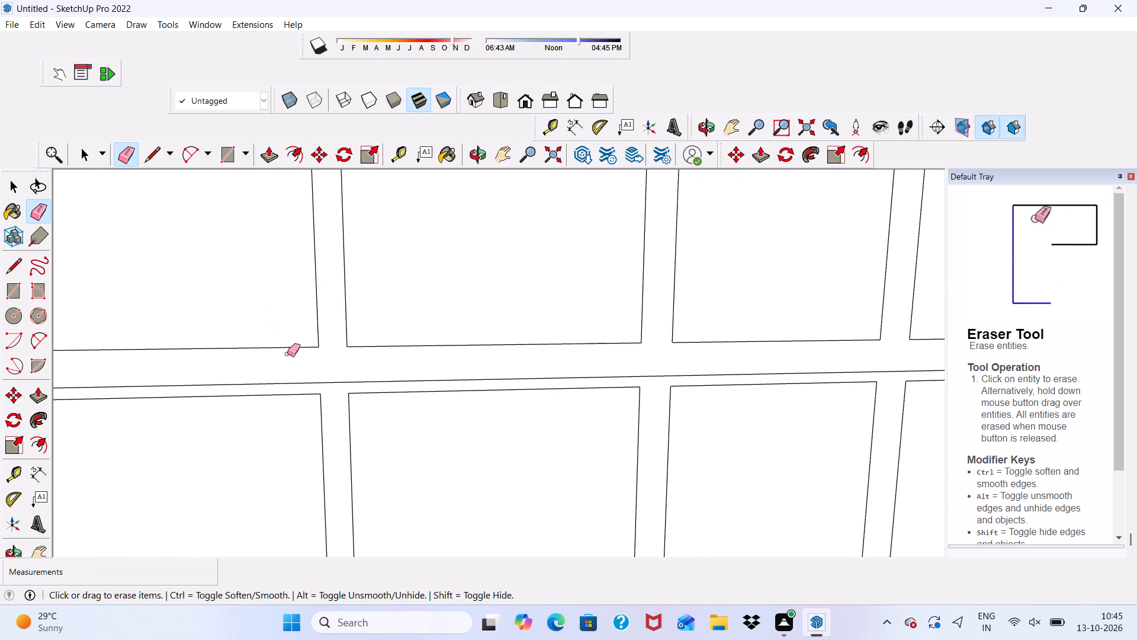
pyautogui.click(310, 383)
pyautogui.scroll(-5, 330, 364)
# Erase the siding line segments crossing the lower part of the four panes in the second row of the door grid.
pyautogui.scroll(-5, 443, 238)
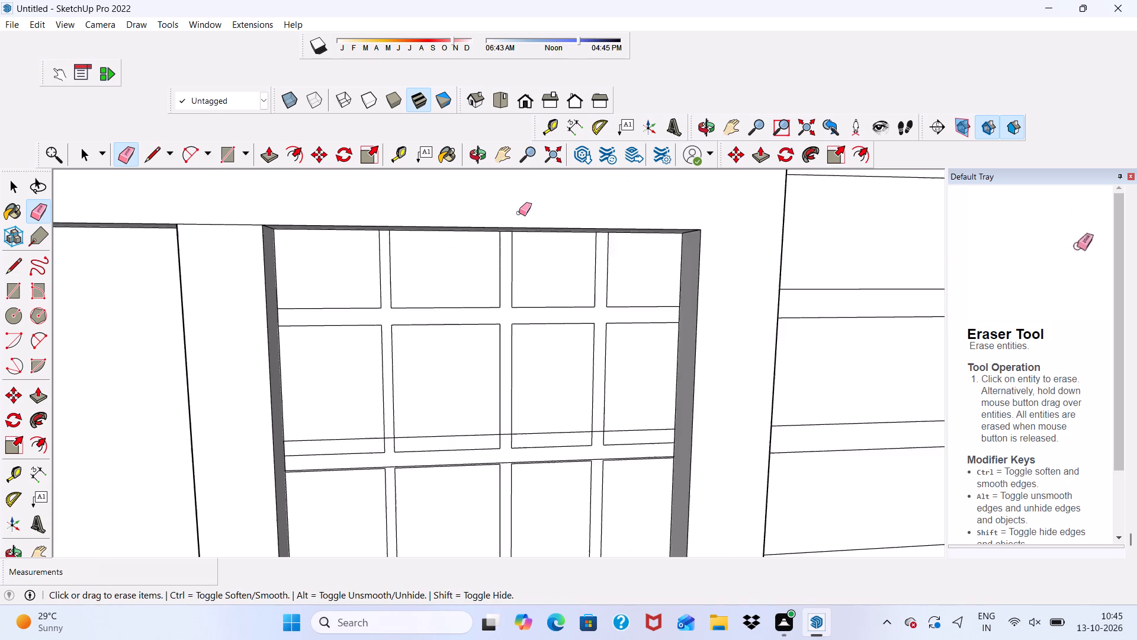
pyautogui.scroll(-7, 519, 213)
pyautogui.scroll(11, 508, 401)
pyautogui.moveTo(553, 372); pyautogui.dragTo(570, 362)
pyautogui.moveTo(770, 372); pyautogui.dragTo(781, 356)
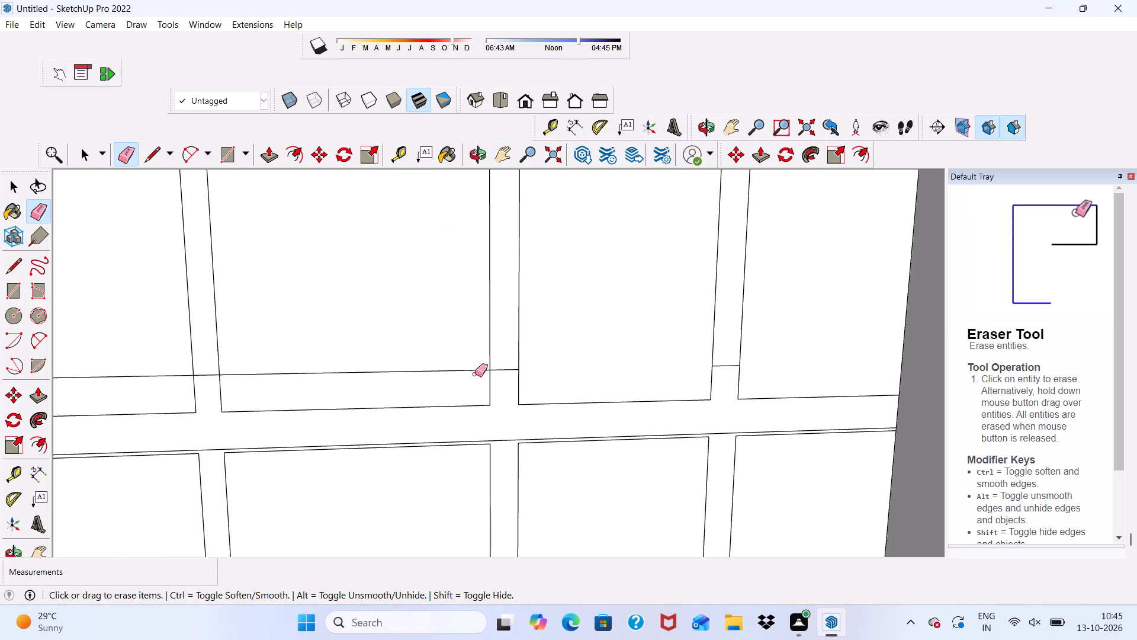
pyautogui.moveTo(449, 363); pyautogui.dragTo(429, 381)
pyautogui.scroll(-3, 380, 334)
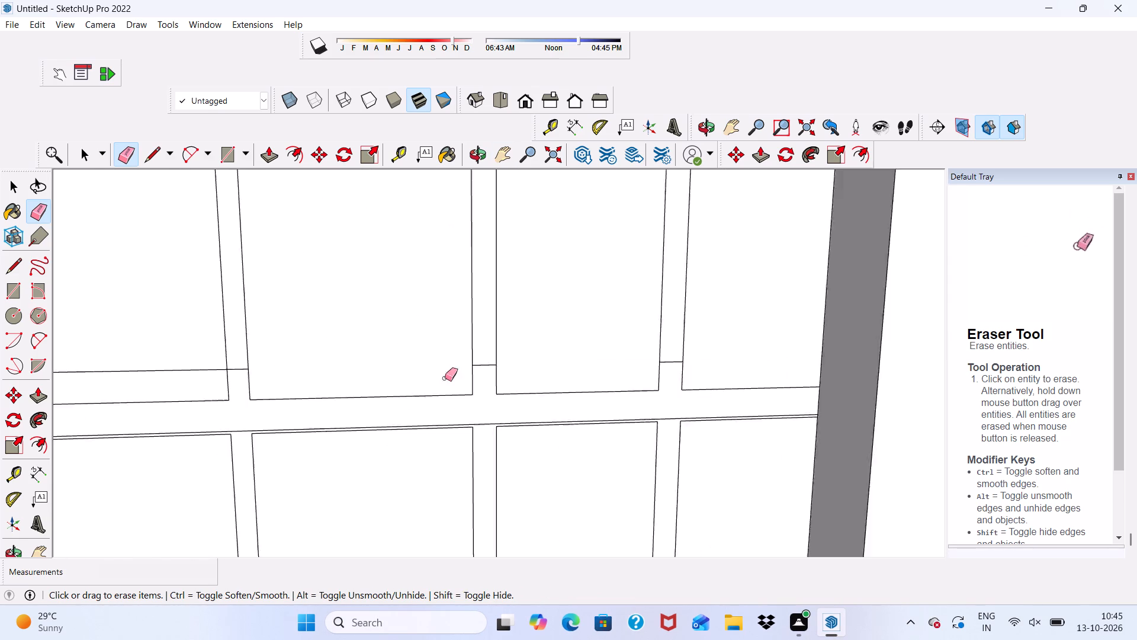
pyautogui.scroll(-9, 445, 378)
pyautogui.scroll(6, 368, 346)
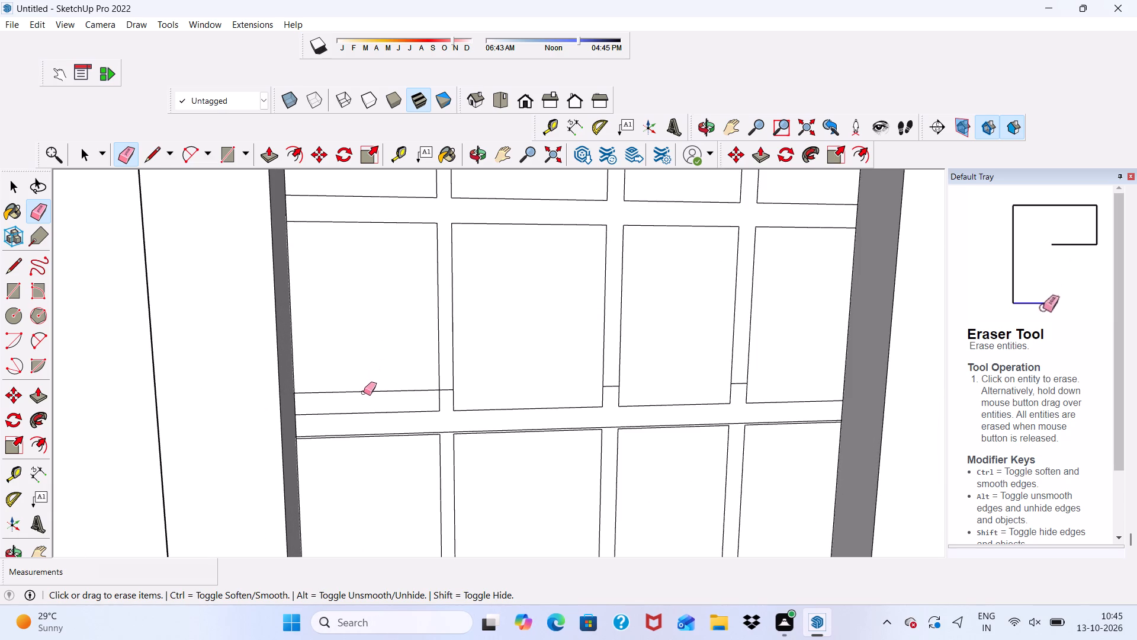
pyautogui.click(360, 389)
pyautogui.moveTo(362, 381); pyautogui.dragTo(362, 398)
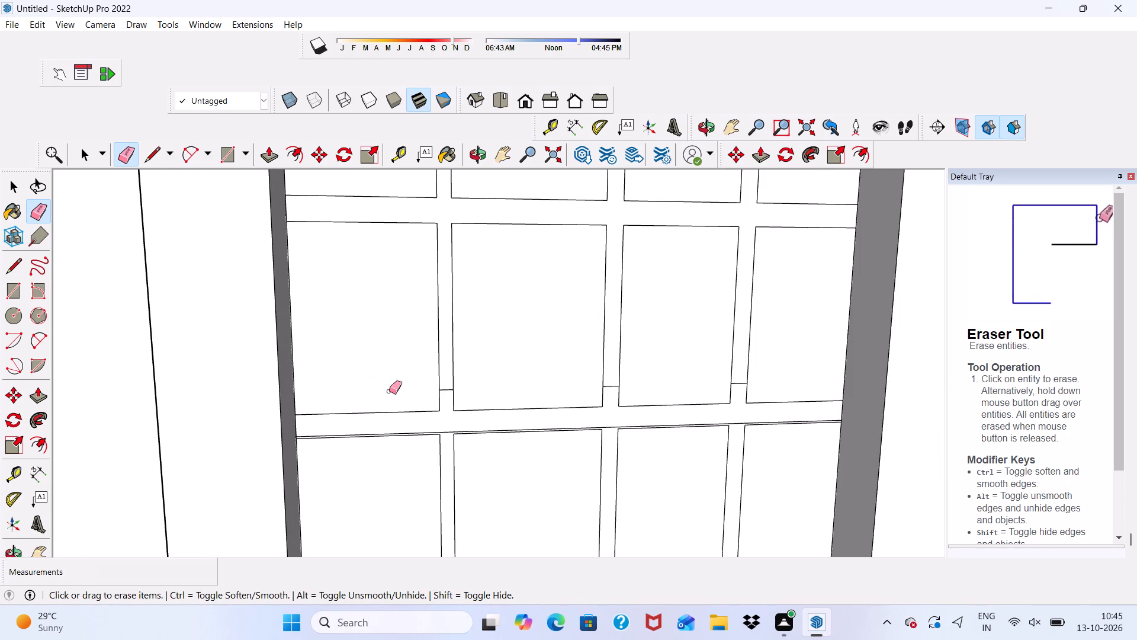
# Erase the leftover siding line pieces crossing the vertical bars of the second row and just below it.
pyautogui.scroll(14, 420, 396)
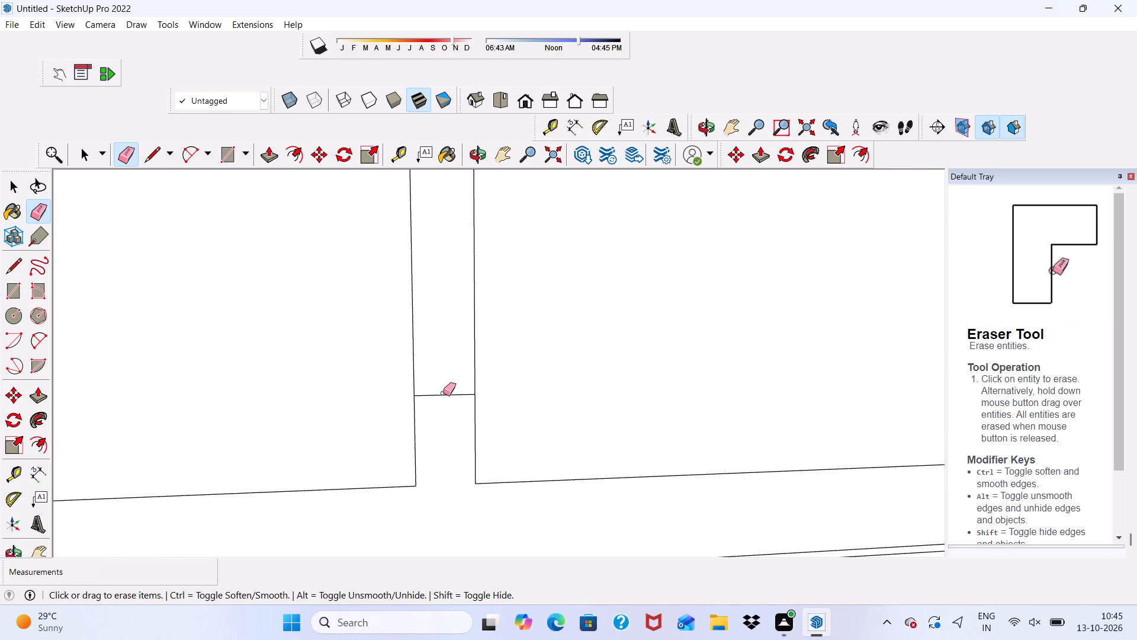
pyautogui.moveTo(443, 393); pyautogui.dragTo(444, 404)
pyautogui.scroll(-6, 336, 344)
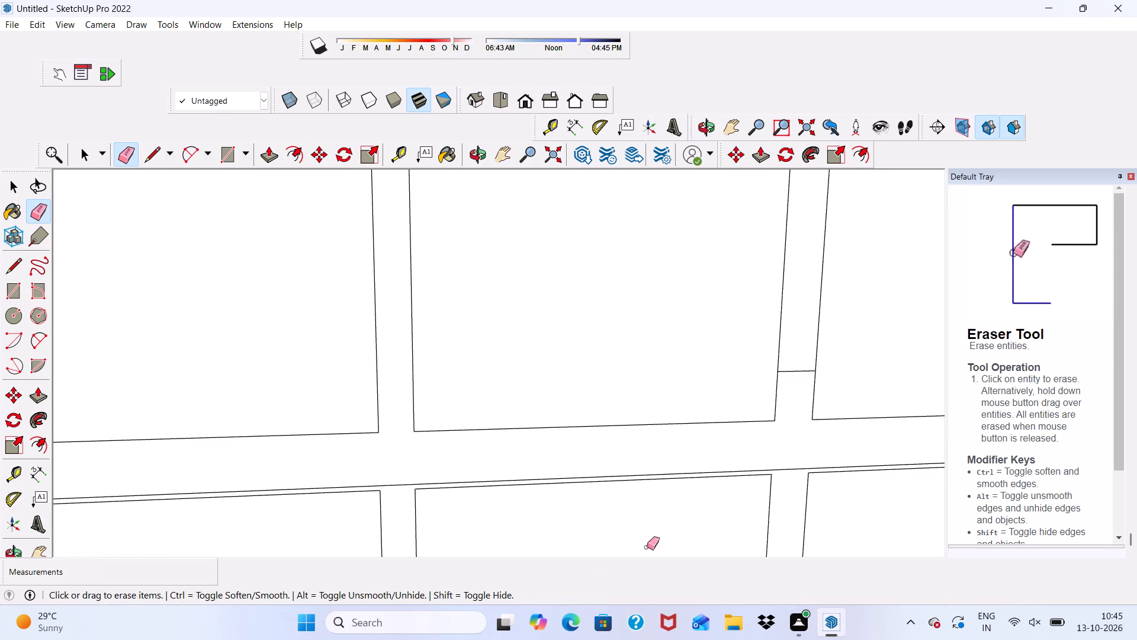
pyautogui.scroll(-4, 731, 481)
pyautogui.scroll(7, 783, 447)
pyautogui.scroll(-1, 775, 411)
pyautogui.moveTo(772, 373); pyautogui.dragTo(772, 397)
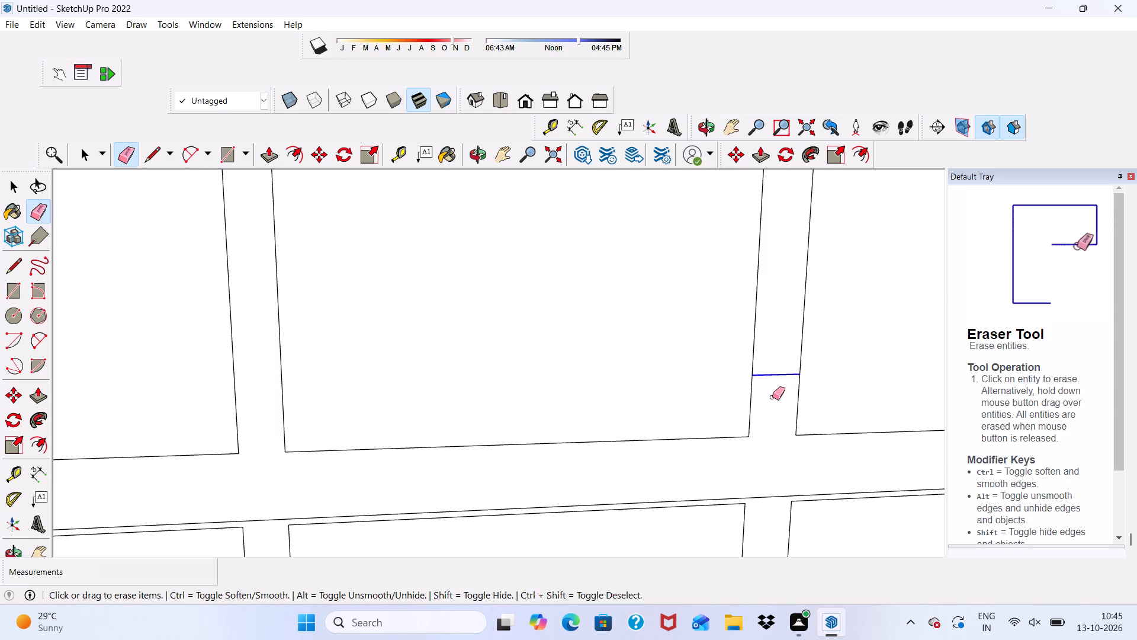
pyautogui.scroll(-12, 606, 376)
pyautogui.scroll(13, 750, 416)
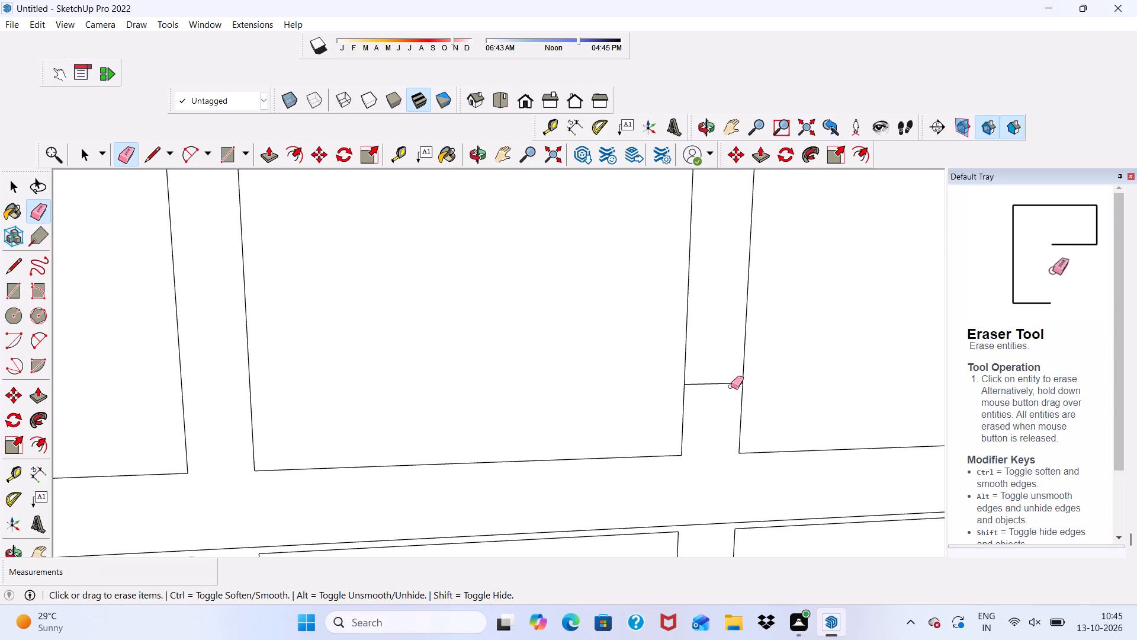
pyautogui.moveTo(724, 383); pyautogui.dragTo(718, 394)
pyautogui.scroll(4, 719, 534)
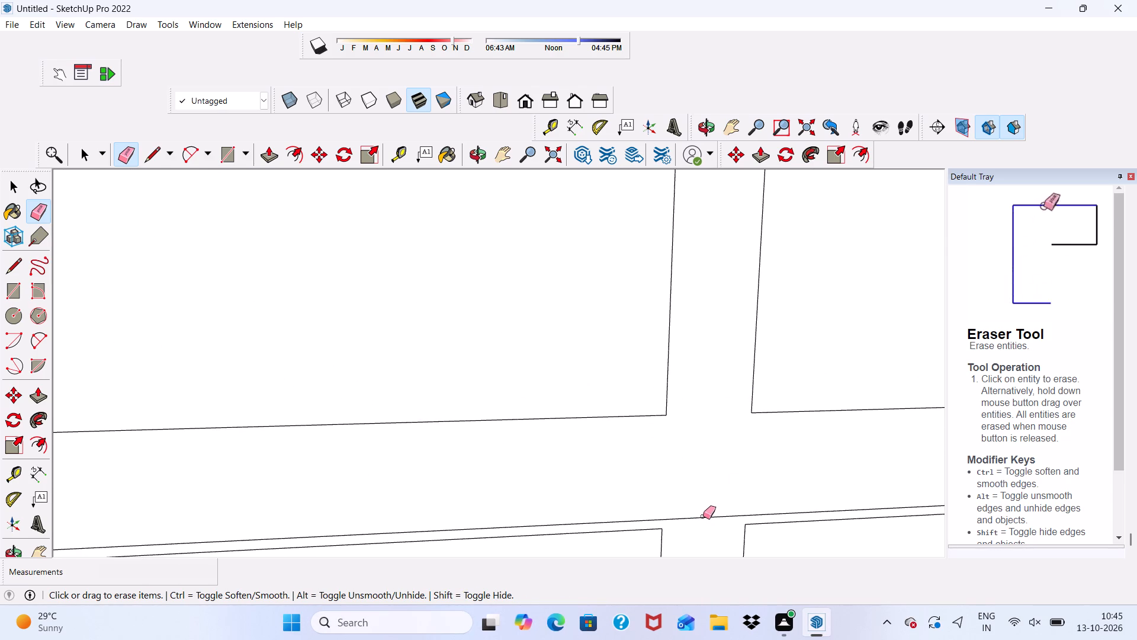
pyautogui.click(703, 516)
# Erase the siding line across the two window-side panes of the third grid row and the vertical bar between them.
pyautogui.scroll(-20, 698, 489)
pyautogui.scroll(-4, 698, 489)
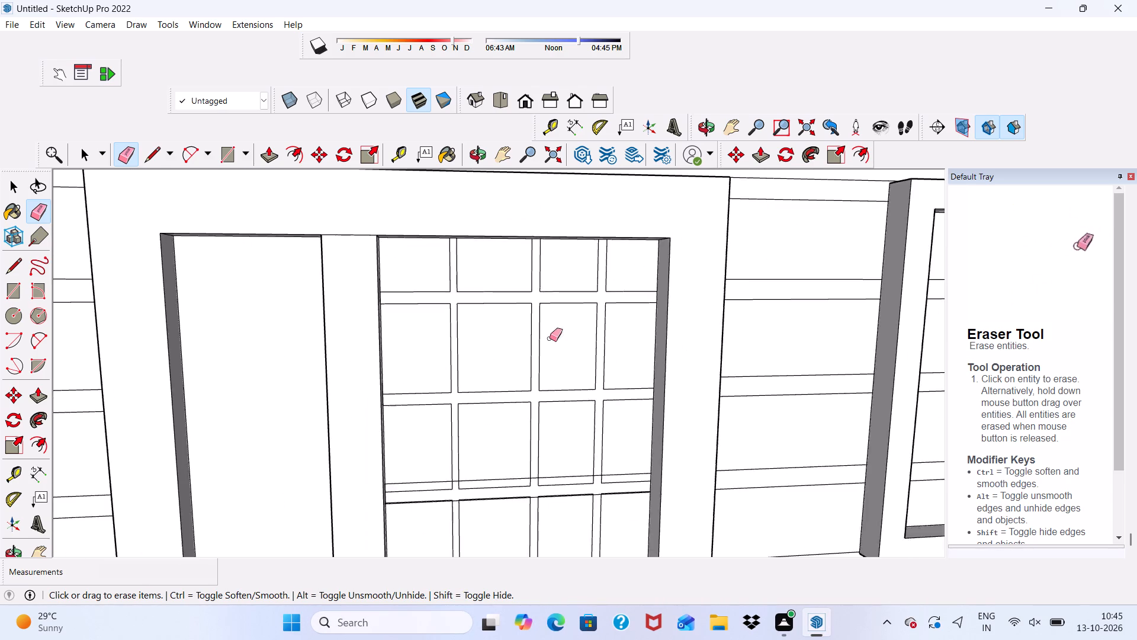
pyautogui.scroll(-8, 550, 338)
pyautogui.scroll(7, 544, 488)
pyautogui.scroll(10, 593, 351)
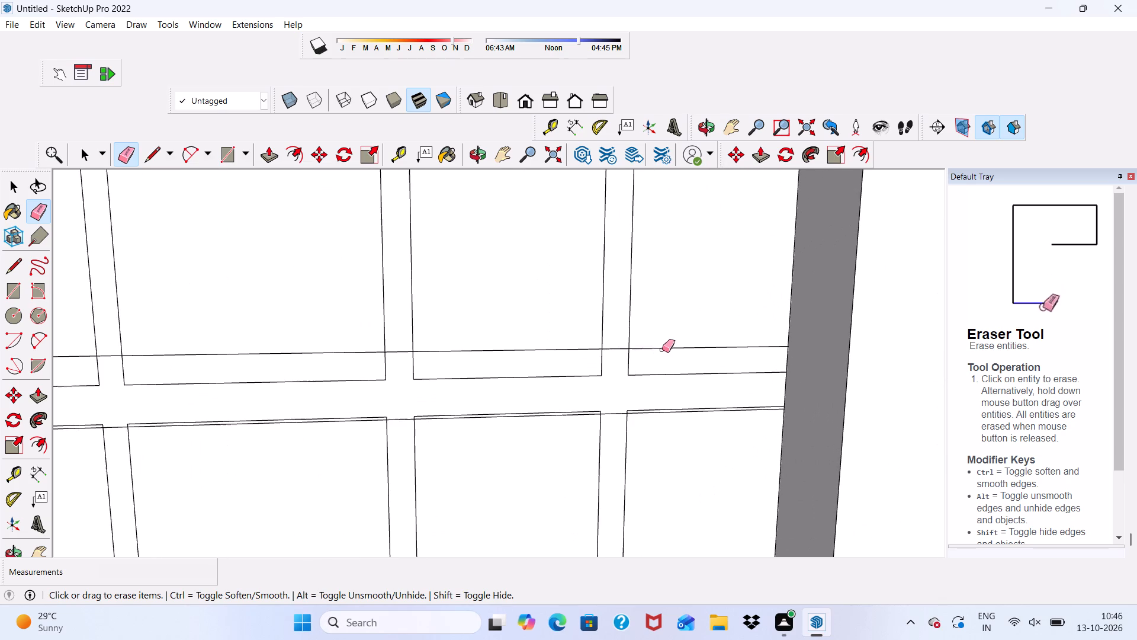
pyautogui.moveTo(662, 350); pyautogui.dragTo(669, 347)
pyautogui.scroll(5, 582, 326)
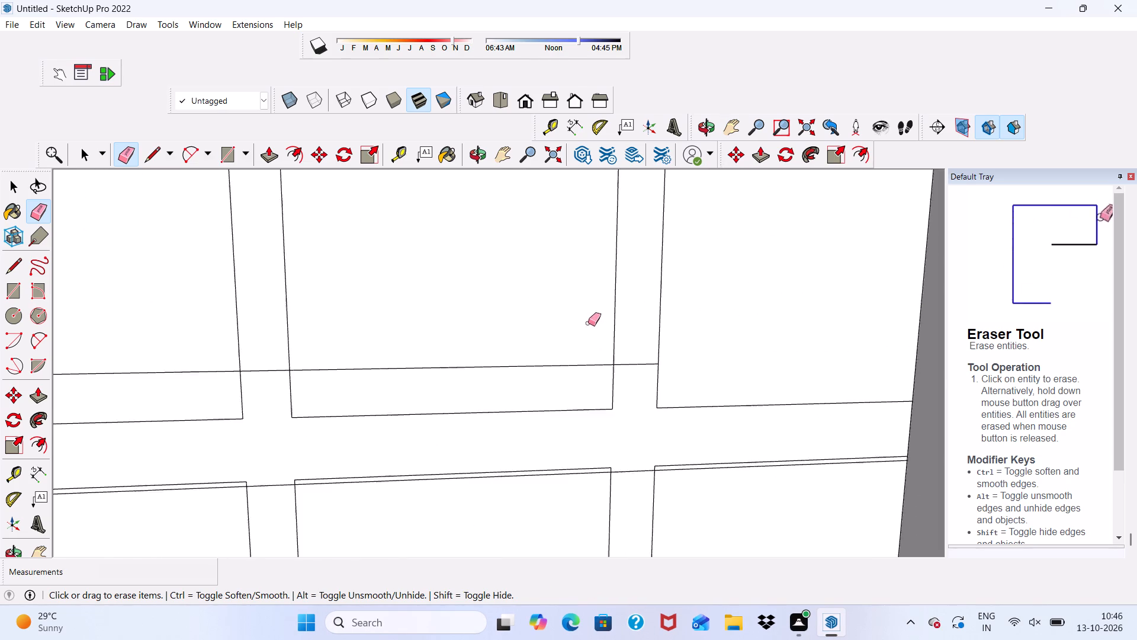
pyautogui.scroll(5, 588, 323)
pyautogui.click(642, 355)
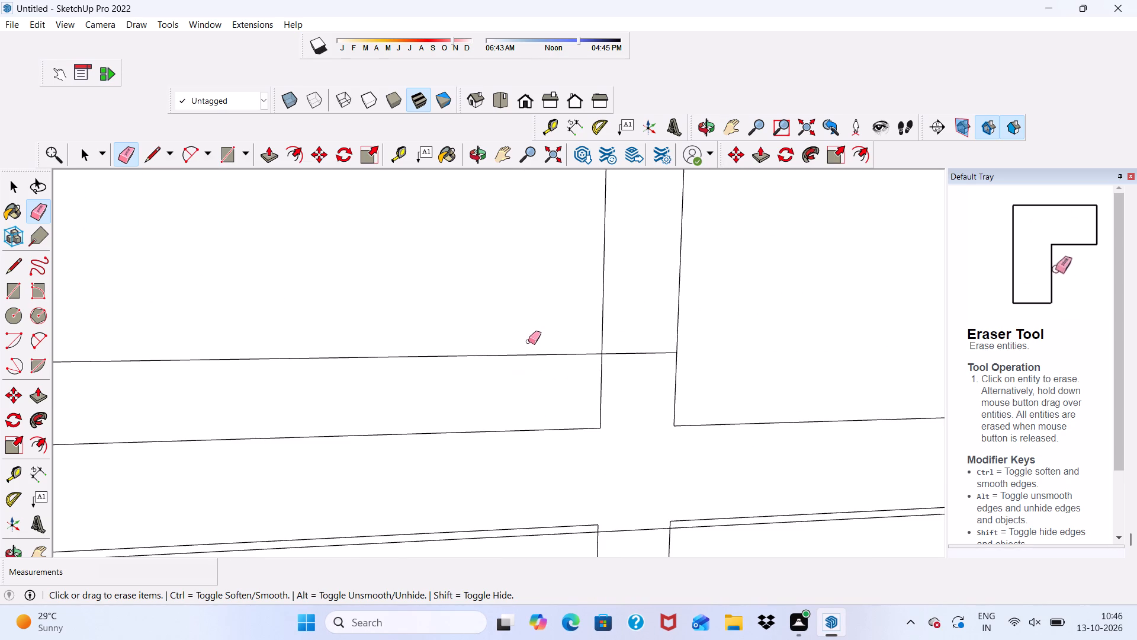
pyautogui.moveTo(528, 340); pyautogui.dragTo(519, 367)
pyautogui.moveTo(650, 344); pyautogui.dragTo(644, 365)
pyautogui.scroll(-13, 646, 370)
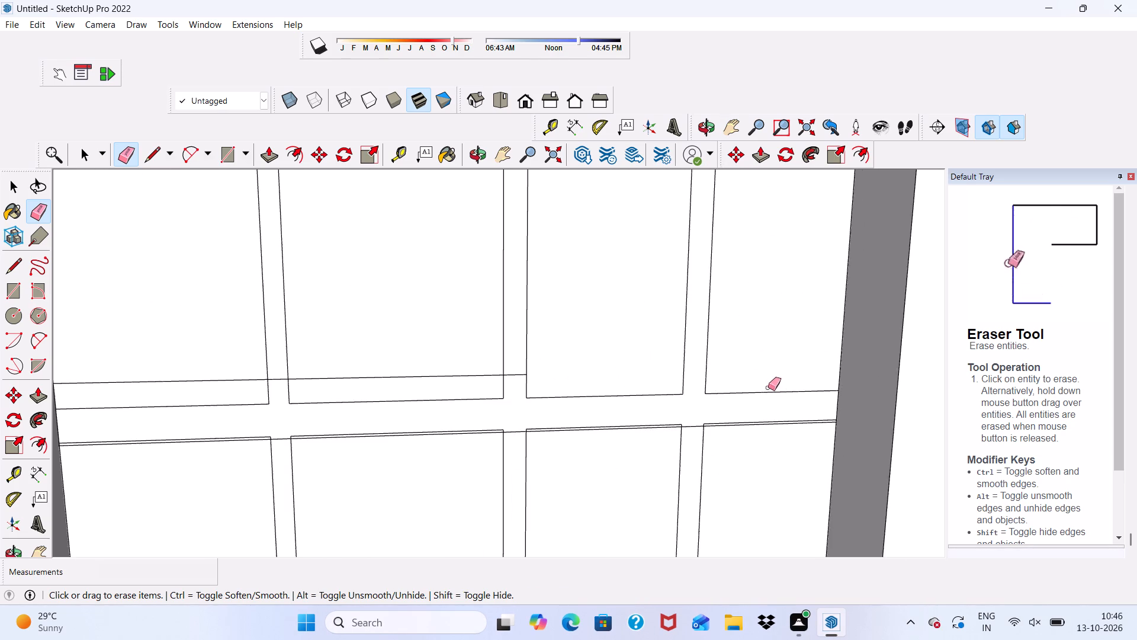
# Erase the rest of the siding line in the third grid row, across the other two panes and remaining vertical bars.
pyautogui.scroll(3, 447, 372)
pyautogui.moveTo(404, 379); pyautogui.dragTo(412, 373)
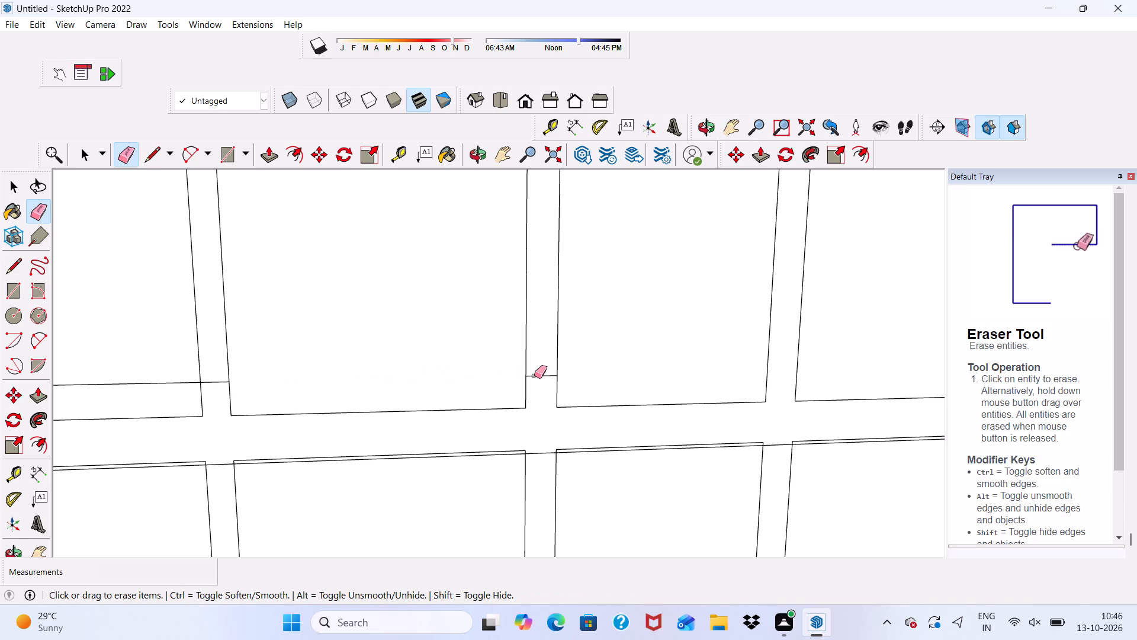
pyautogui.click(534, 376)
pyautogui.scroll(-11, 539, 361)
pyautogui.scroll(9, 415, 379)
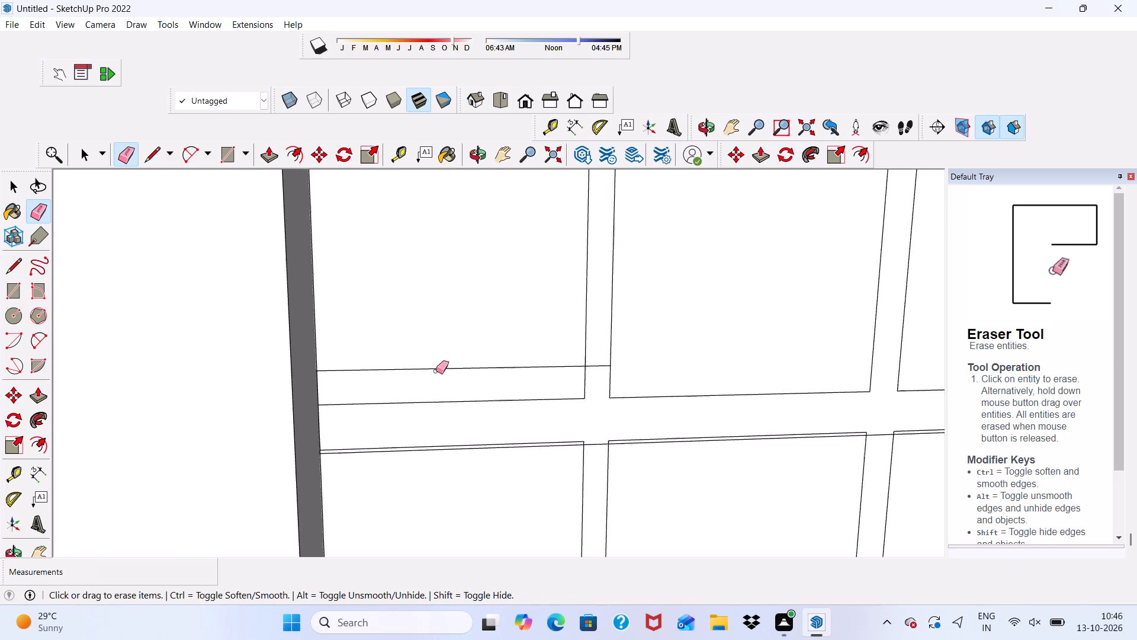
pyautogui.scroll(2, 436, 371)
pyautogui.click(436, 364)
pyautogui.moveTo(445, 372); pyautogui.dragTo(464, 363)
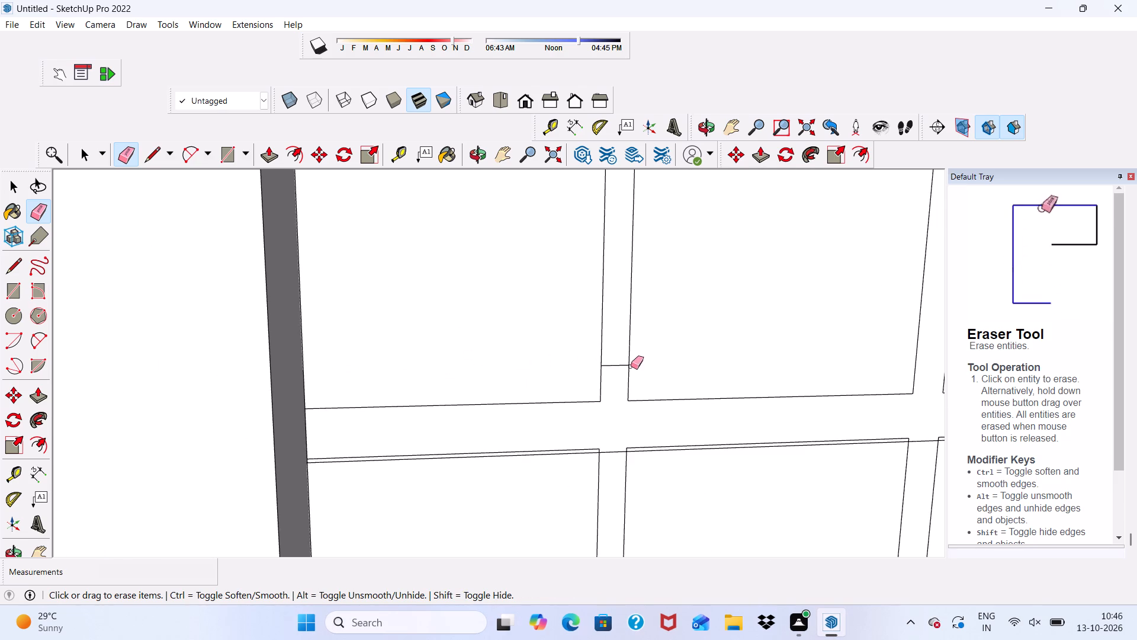
pyautogui.click(612, 364)
pyautogui.moveTo(612, 364); pyautogui.dragTo(614, 371)
# Erase the siding line near the top of the fourth grid row across the two panes and bar nearest the narrow opening.
pyautogui.scroll(4, 610, 446)
pyautogui.click(615, 458)
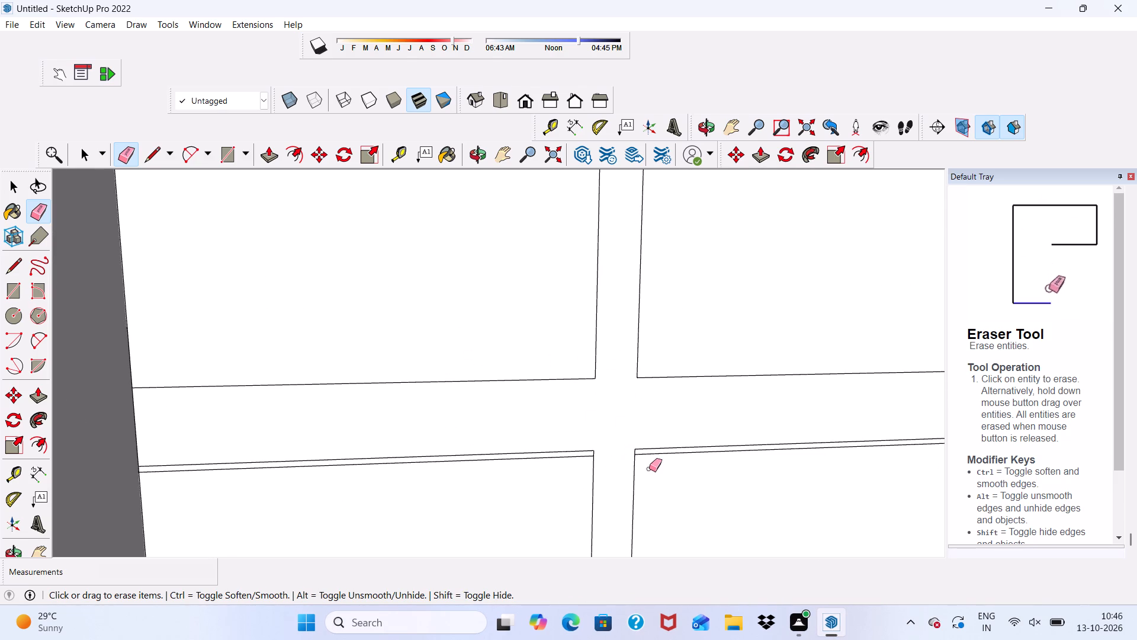
pyautogui.scroll(7, 650, 469)
pyautogui.scroll(-1, 654, 452)
pyautogui.scroll(4, 654, 447)
pyautogui.click(654, 437)
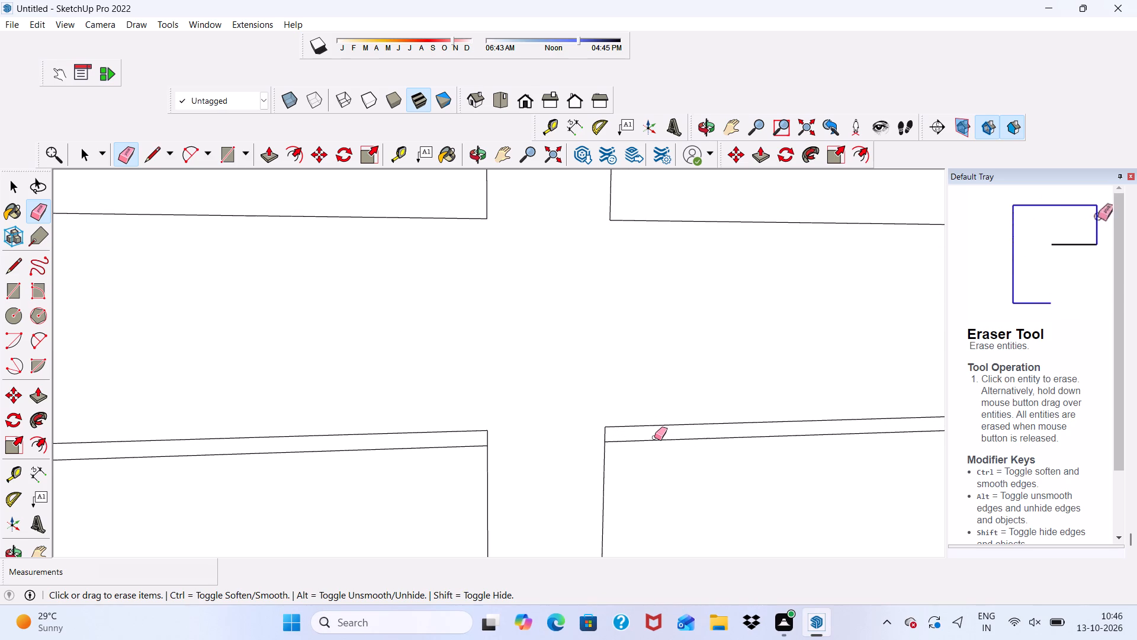
pyautogui.click(656, 439)
pyautogui.scroll(-7, 523, 446)
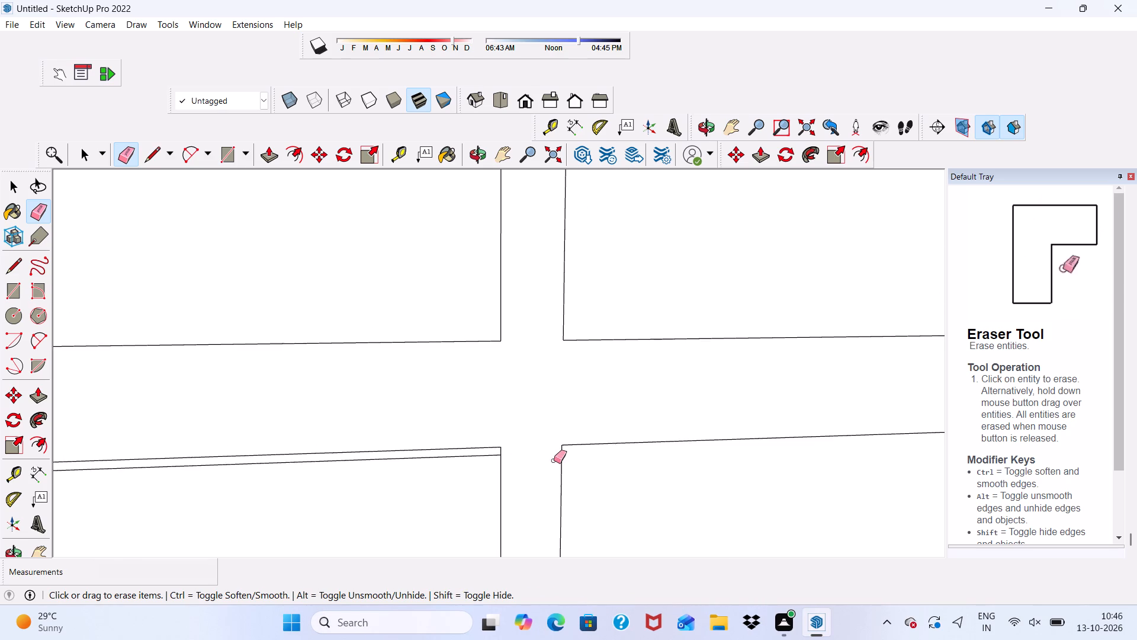
pyautogui.scroll(12, 433, 460)
pyautogui.click(427, 459)
pyautogui.scroll(-5, 338, 449)
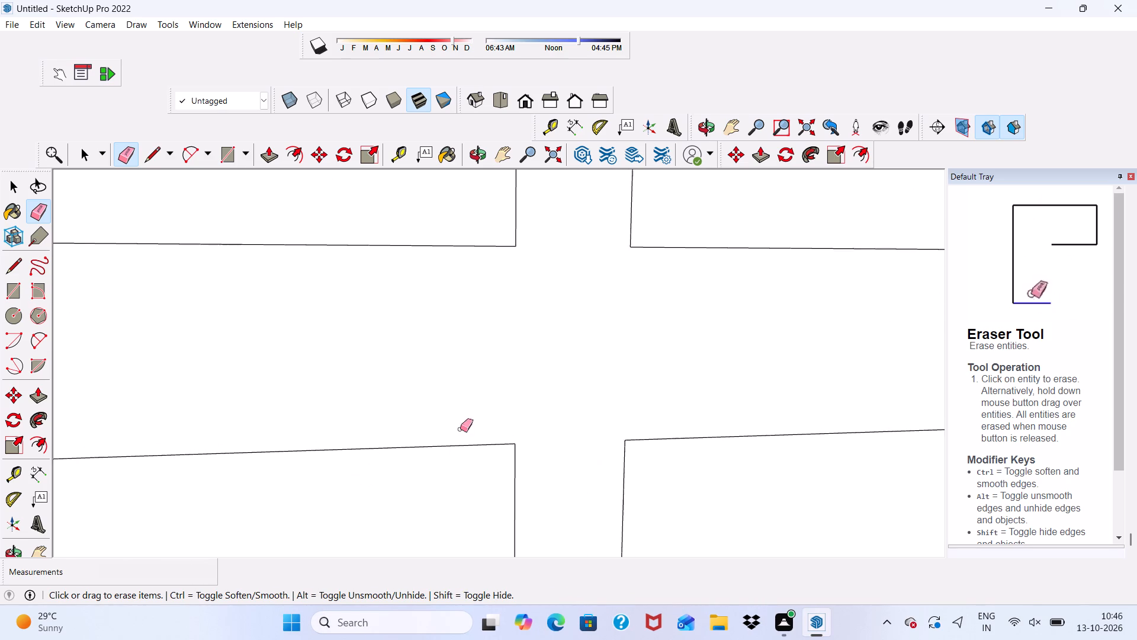
# Erase the rest of the siding line near the top of the fourth grid row, across the window-side panes and remaining bars.
pyautogui.scroll(-20, 460, 429)
pyautogui.scroll(-1, 460, 429)
pyautogui.scroll(11, 747, 437)
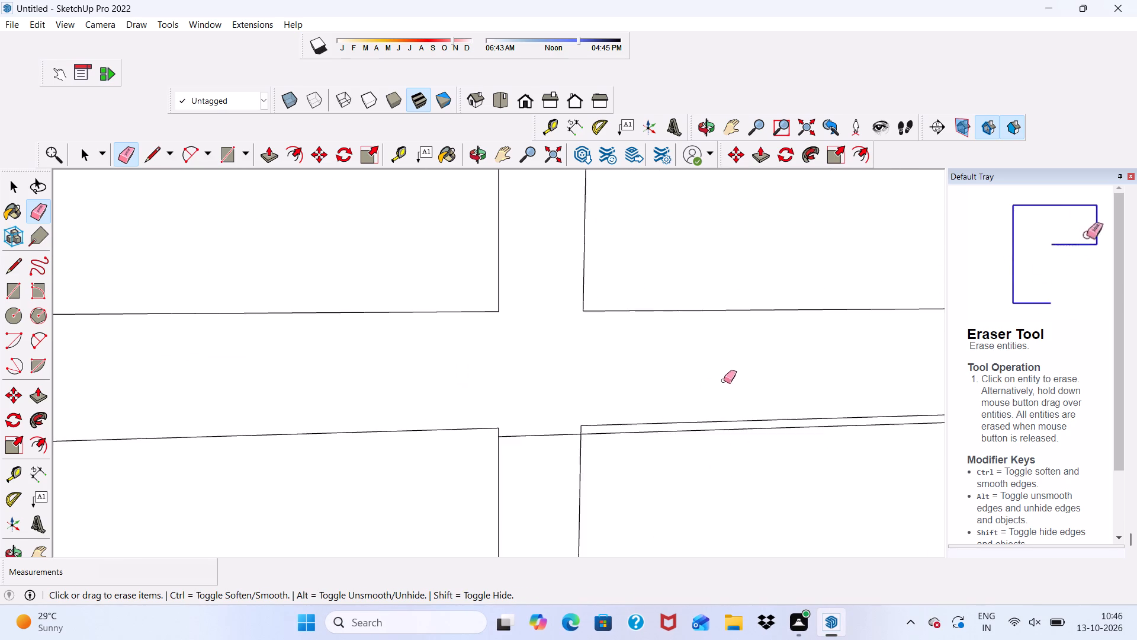
pyautogui.scroll(10, 724, 380)
pyautogui.moveTo(516, 407); pyautogui.dragTo(521, 414)
pyautogui.moveTo(521, 410); pyautogui.dragTo(523, 402)
pyautogui.click(634, 403)
pyautogui.scroll(-6, 150, 430)
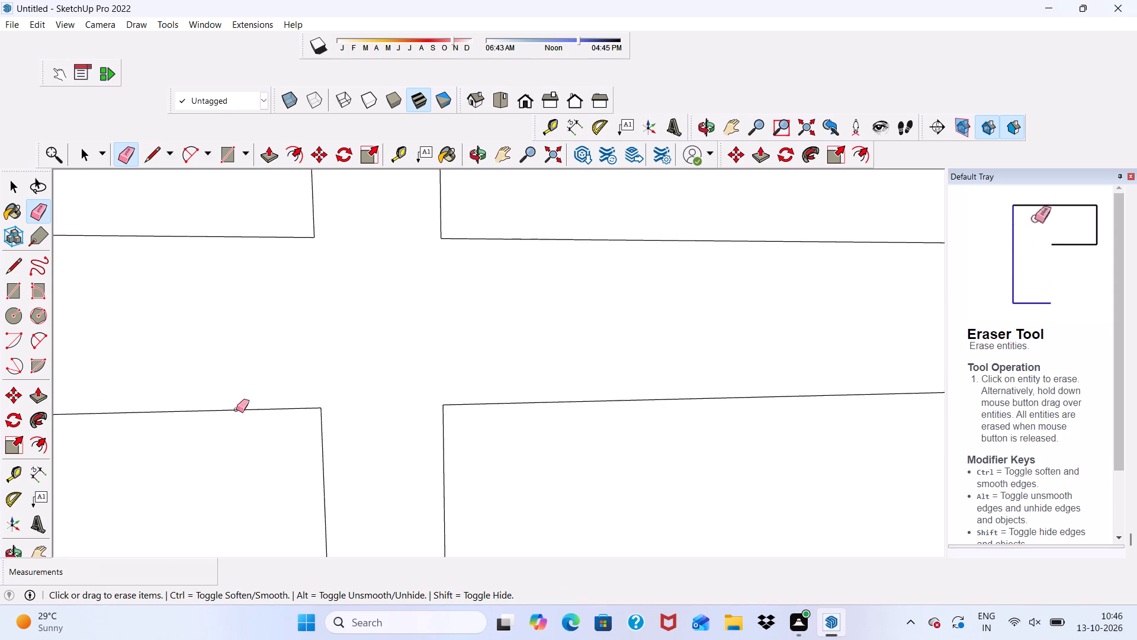
pyautogui.scroll(-13, 203, 409)
pyautogui.scroll(20, 640, 484)
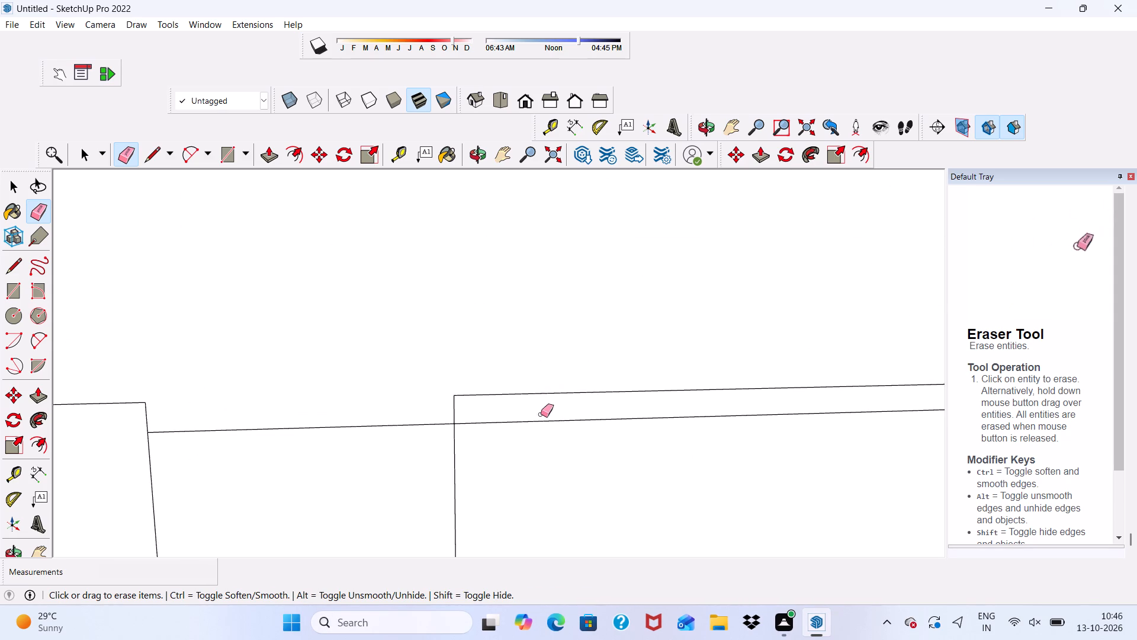
pyautogui.scroll(3, 541, 414)
pyautogui.click(547, 419)
pyautogui.click(352, 424)
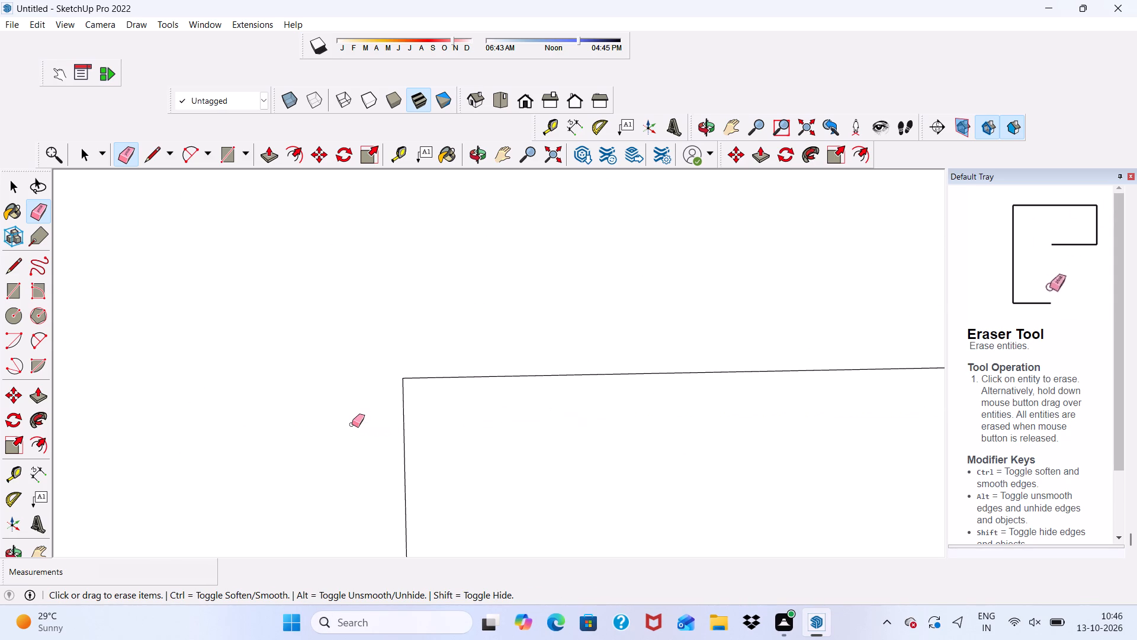
pyautogui.scroll(-5, 349, 425)
pyautogui.scroll(-17, 380, 434)
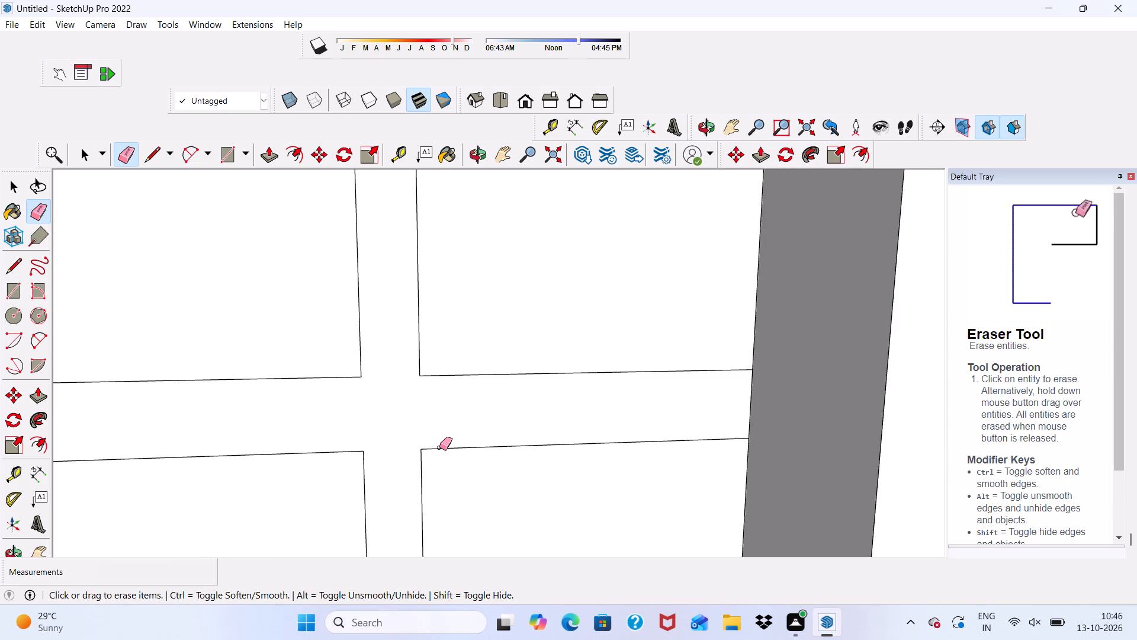
# Erase the siding line low in the fourth grid row across the three window-side panes and the two vertical bars between them.
pyautogui.scroll(-5, 439, 447)
pyautogui.scroll(-18, 494, 421)
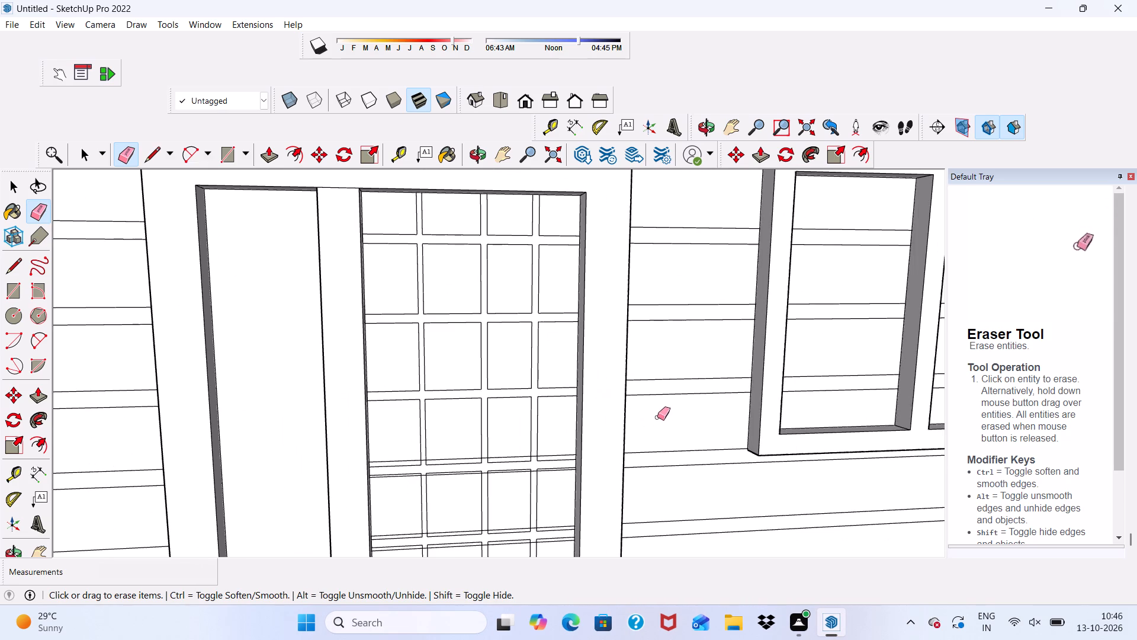
pyautogui.scroll(-3, 636, 376)
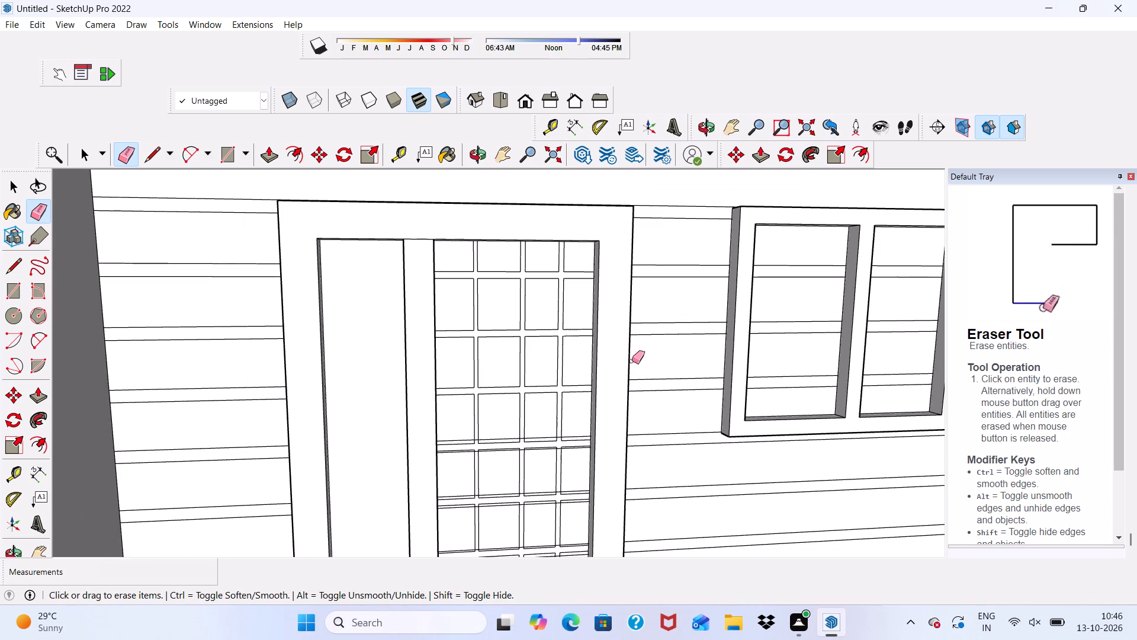
pyautogui.scroll(-5, 639, 378)
pyautogui.scroll(6, 574, 467)
pyautogui.scroll(11, 653, 347)
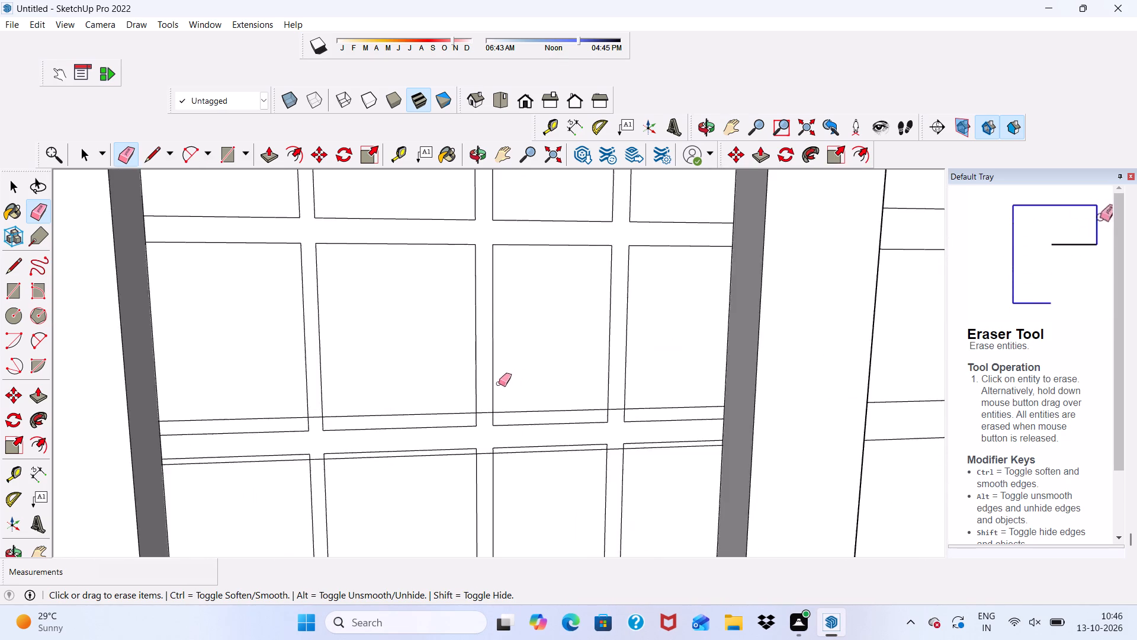
pyautogui.scroll(6, 499, 383)
pyautogui.click(685, 406)
pyautogui.moveTo(536, 402); pyautogui.dragTo(535, 409)
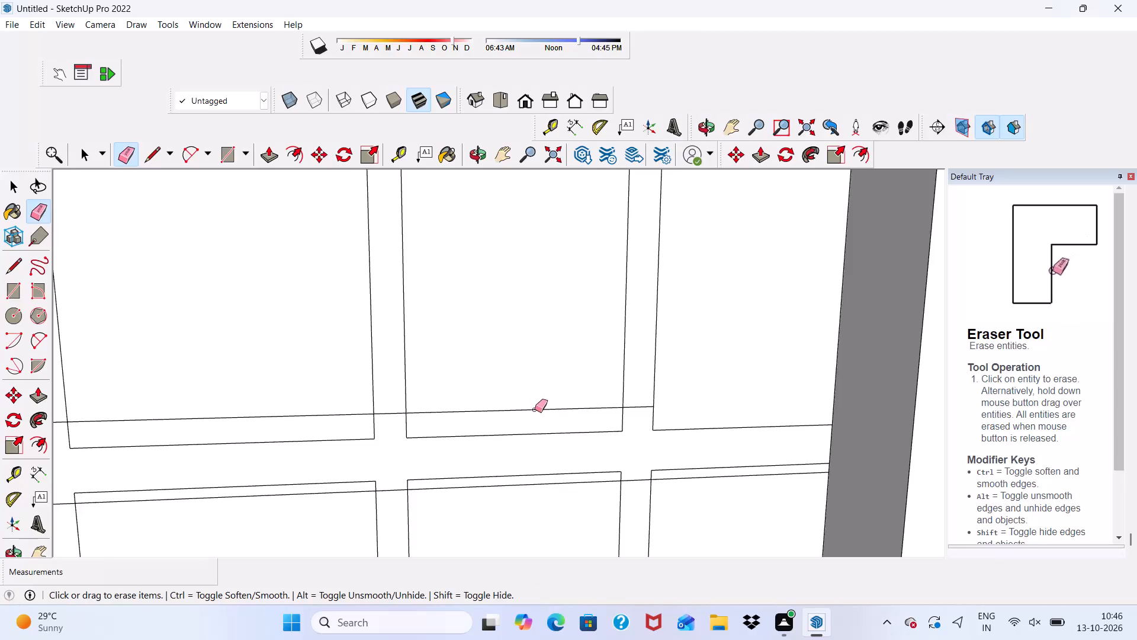
pyautogui.moveTo(535, 409); pyautogui.dragTo(529, 417)
pyautogui.click(631, 407)
pyautogui.moveTo(388, 414); pyautogui.dragTo(387, 408)
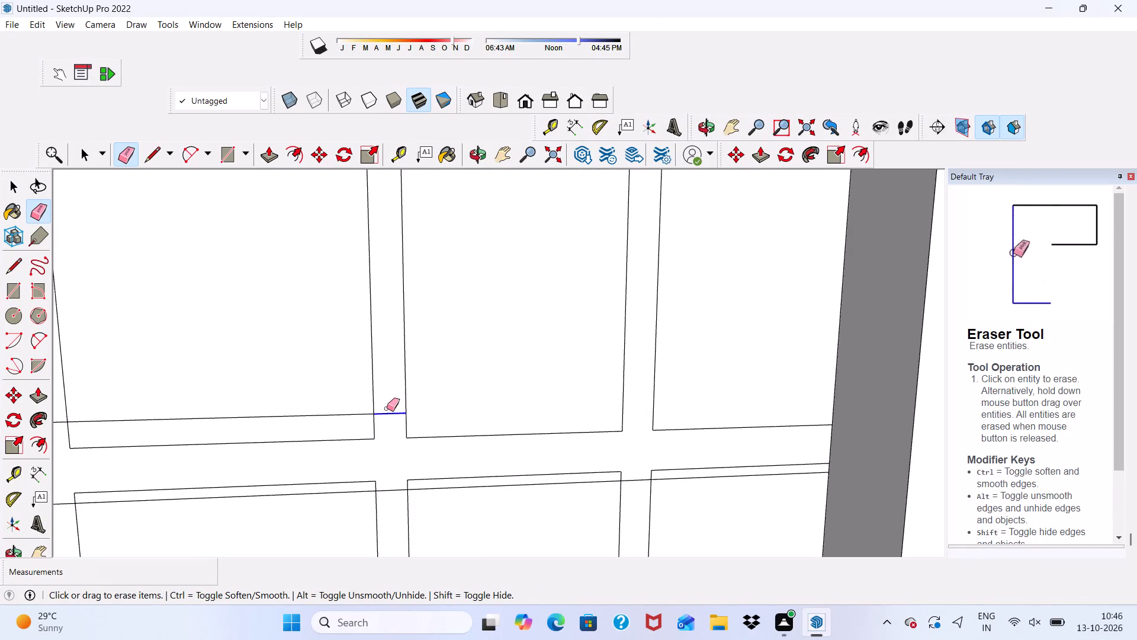
pyautogui.moveTo(387, 408); pyautogui.dragTo(387, 407)
pyautogui.moveTo(325, 409); pyautogui.dragTo(322, 420)
# Erase the rest of the siding line low in the fourth grid row, across the pane nearest the narrow opening and its adjoining bar.
pyautogui.scroll(-13, 330, 418)
pyautogui.scroll(1, 650, 389)
pyautogui.scroll(-4, 651, 403)
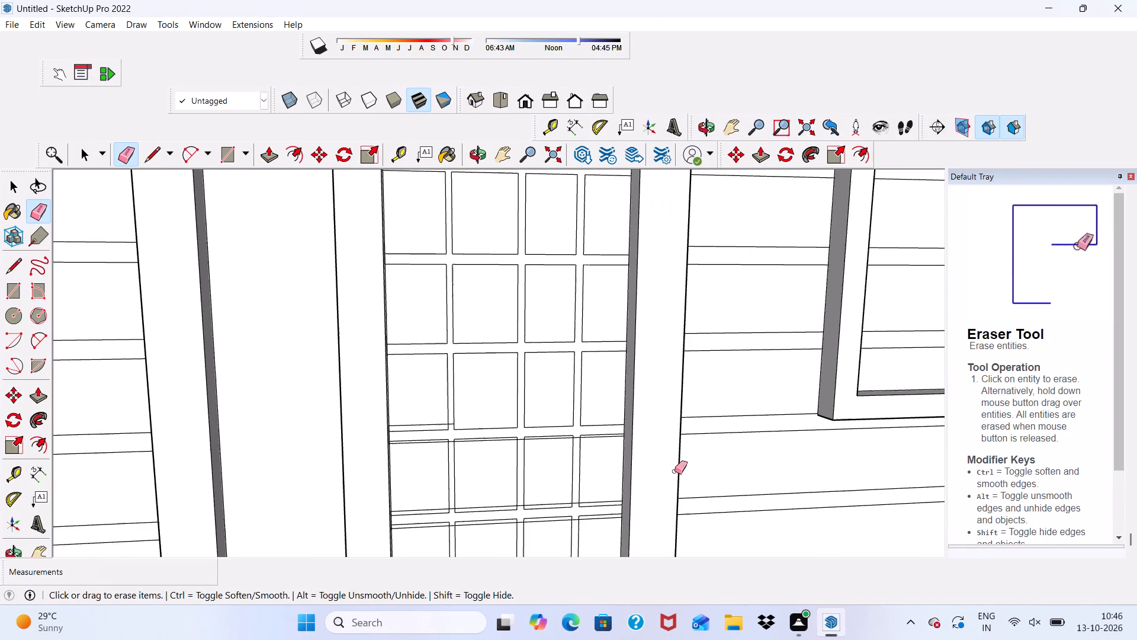
pyautogui.scroll(17, 424, 453)
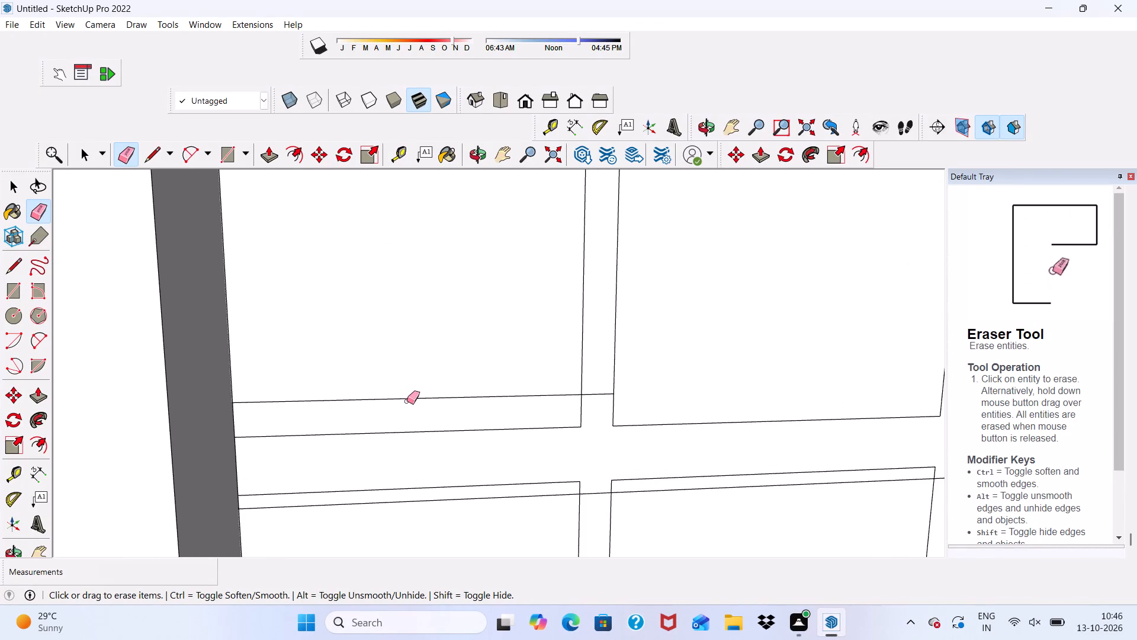
pyautogui.click(407, 401)
pyautogui.click(416, 399)
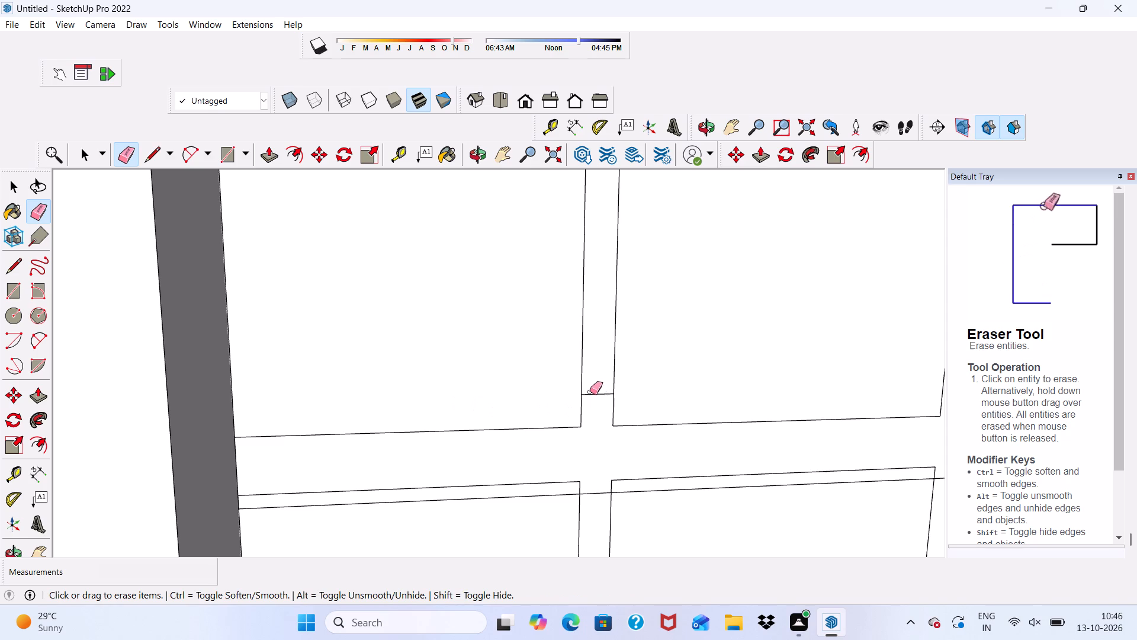
pyautogui.moveTo(590, 392); pyautogui.dragTo(590, 398)
# Erase the siding line near the top of the fifth grid row across the pane nearest the window.
pyautogui.scroll(1, 564, 380)
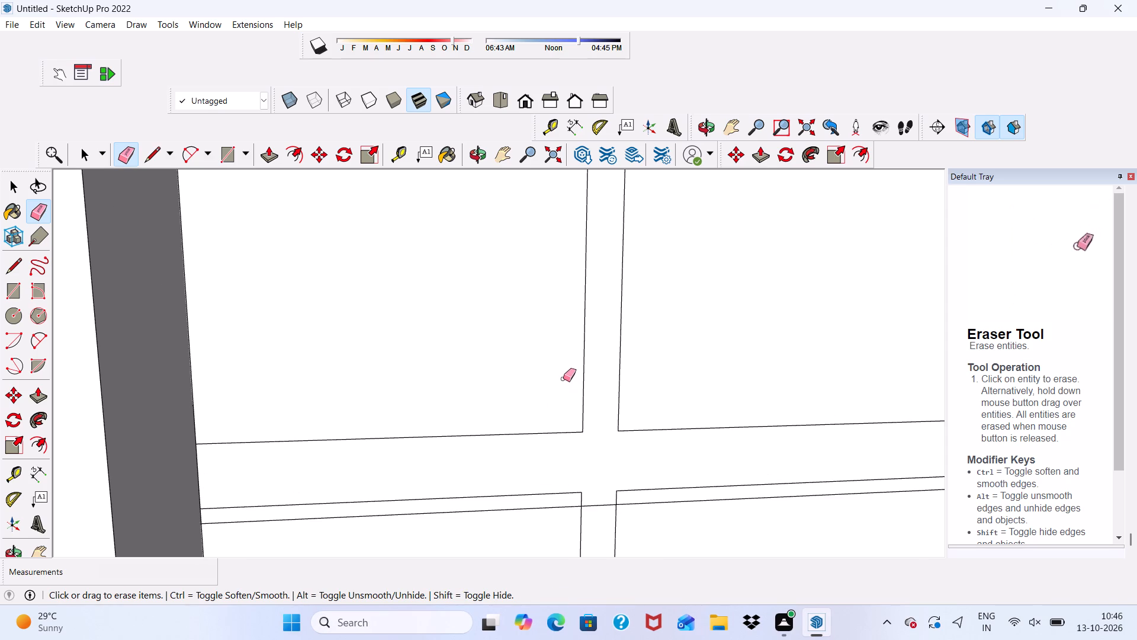
pyautogui.scroll(-6, 560, 375)
pyautogui.scroll(-5, 462, 369)
pyautogui.scroll(3, 805, 436)
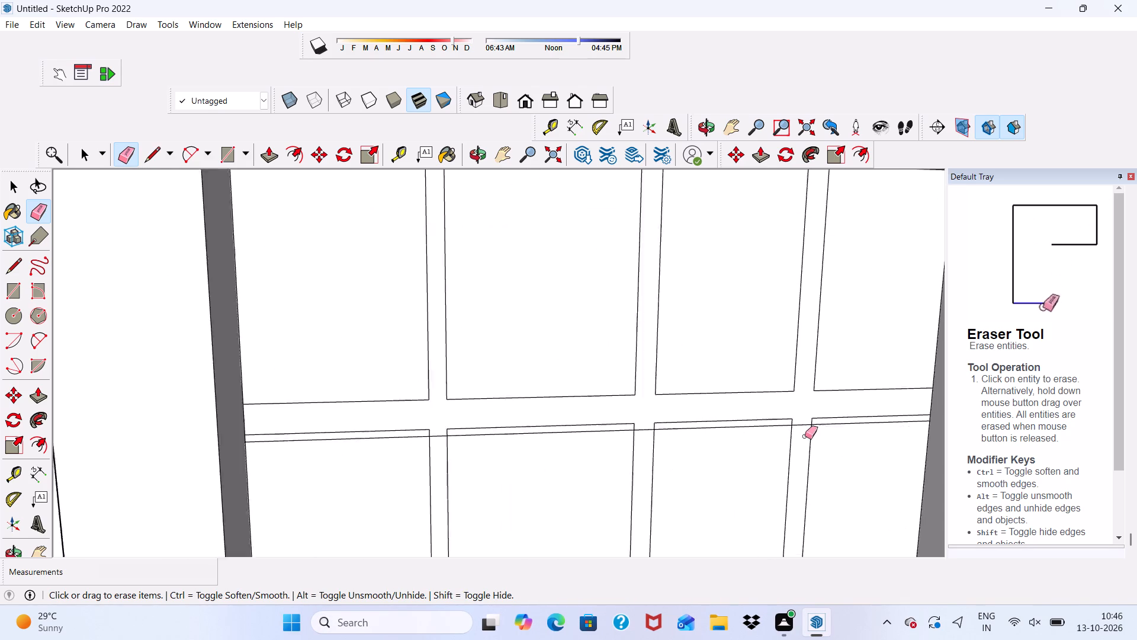
pyautogui.scroll(8, 805, 436)
pyautogui.moveTo(838, 416); pyautogui.dragTo(833, 419)
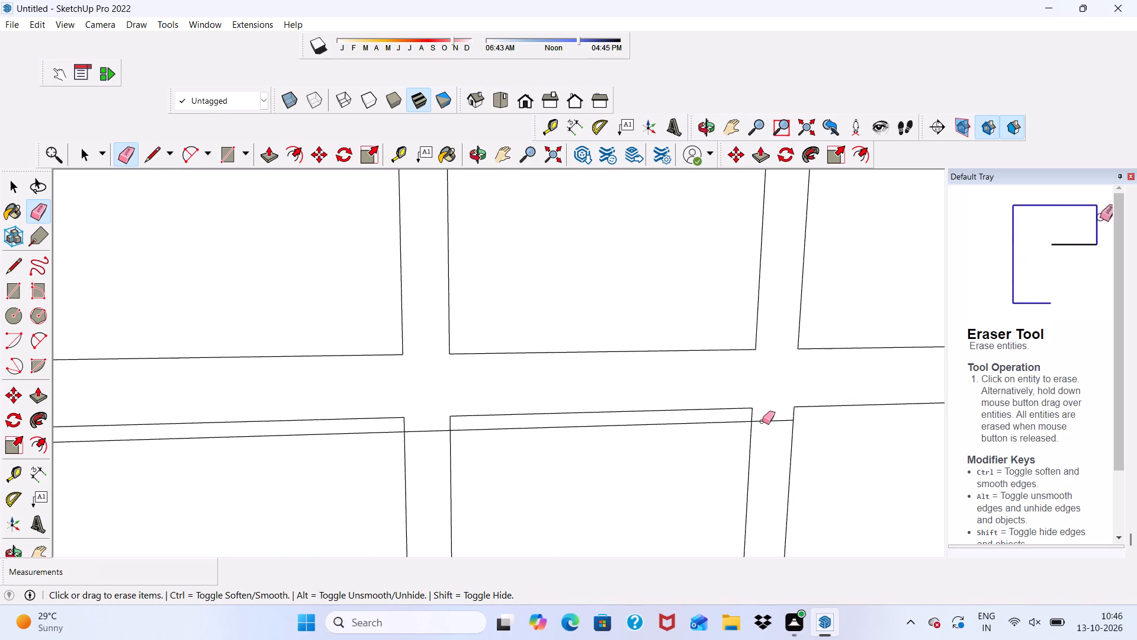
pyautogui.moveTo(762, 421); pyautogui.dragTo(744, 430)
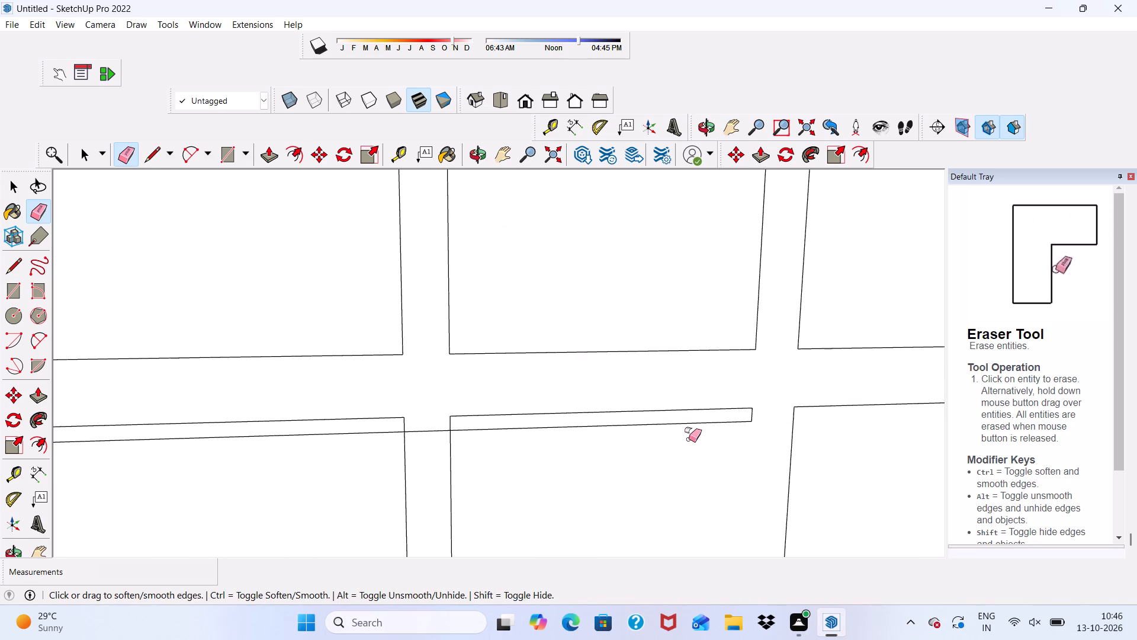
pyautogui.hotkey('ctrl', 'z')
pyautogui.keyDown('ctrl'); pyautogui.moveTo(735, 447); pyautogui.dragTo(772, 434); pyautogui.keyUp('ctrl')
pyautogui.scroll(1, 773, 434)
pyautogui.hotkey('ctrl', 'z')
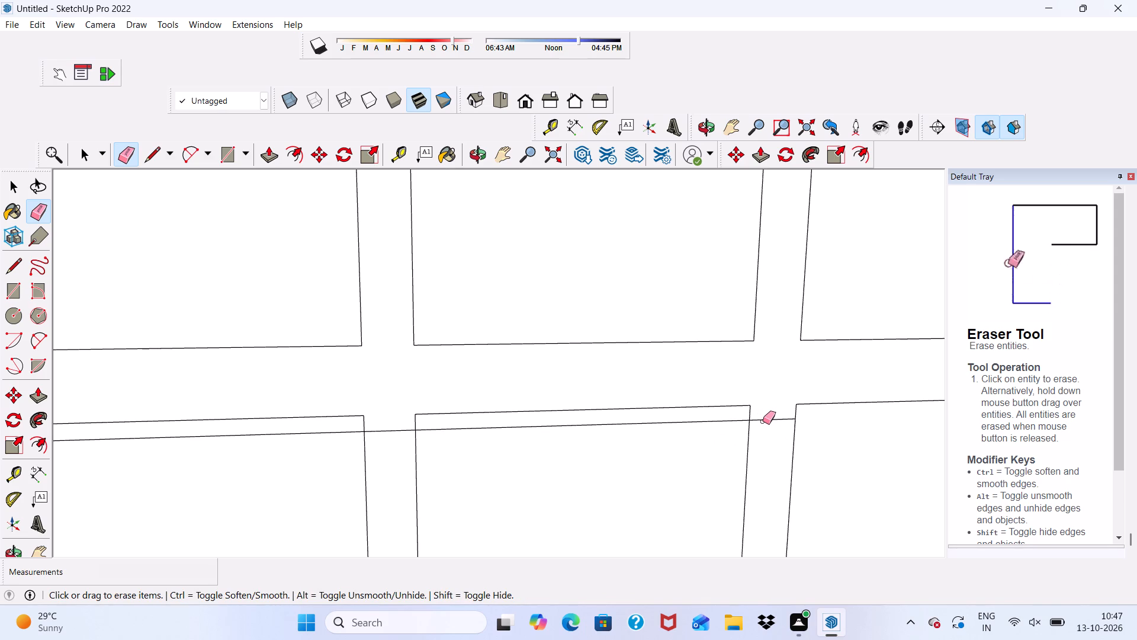
# Erase the rest of the siding line near the top of the fifth grid row, across the other three panes and the vertical bars.
pyautogui.click(763, 423)
pyautogui.click(765, 420)
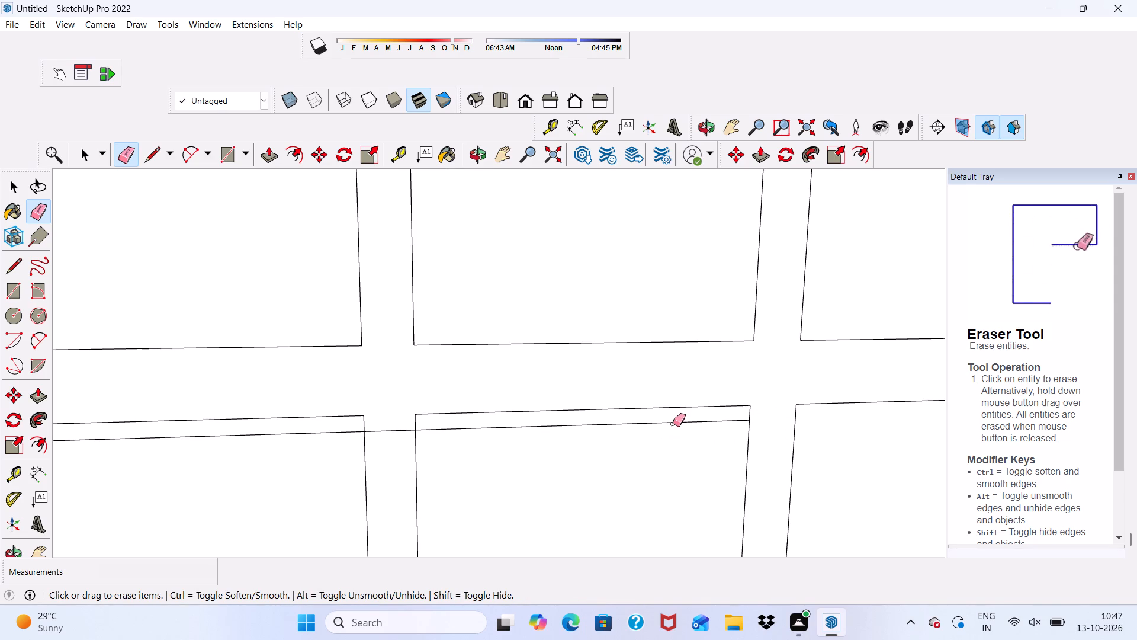
pyautogui.click(672, 422)
pyautogui.scroll(-4, 588, 421)
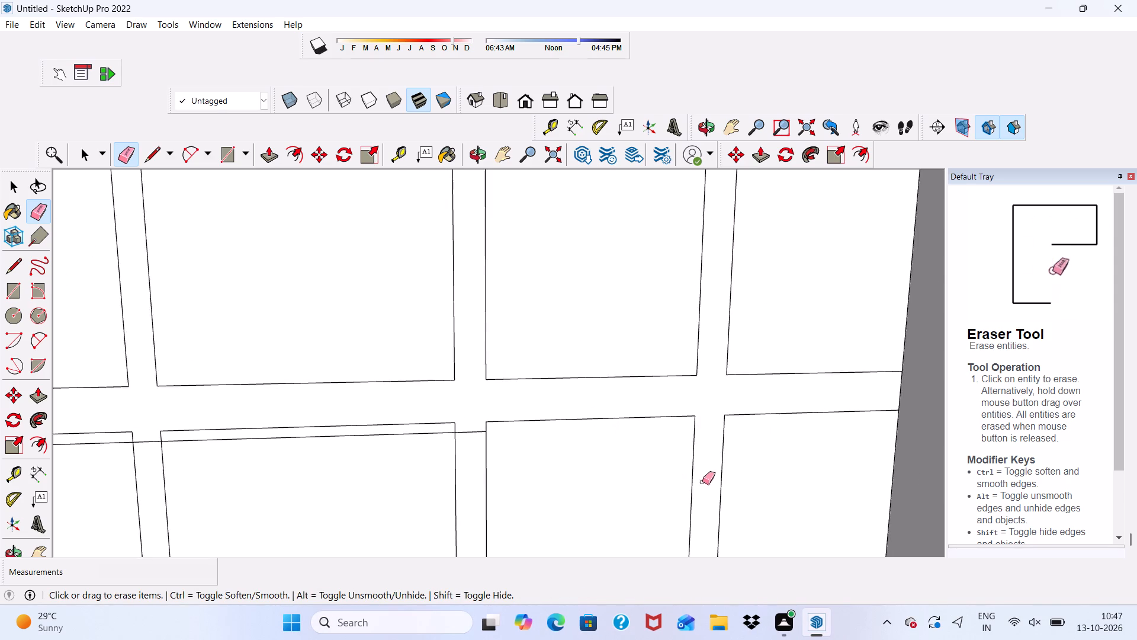
pyautogui.scroll(-2, 702, 482)
pyautogui.scroll(-4, 766, 403)
pyautogui.scroll(11, 537, 448)
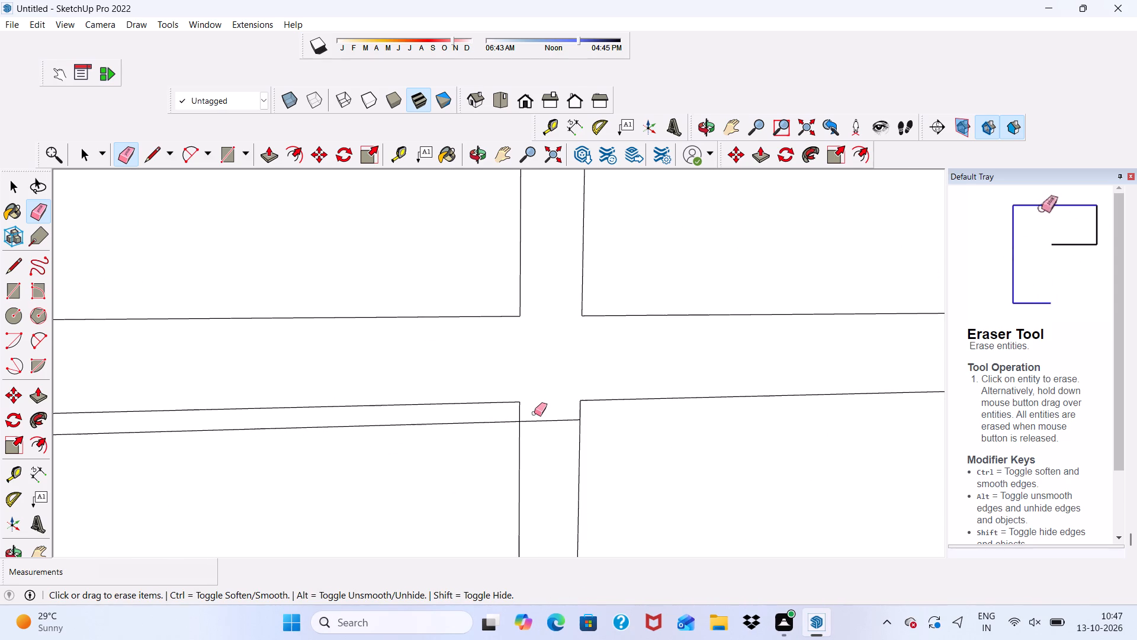
pyautogui.moveTo(535, 413); pyautogui.dragTo(538, 427)
pyautogui.click(445, 424)
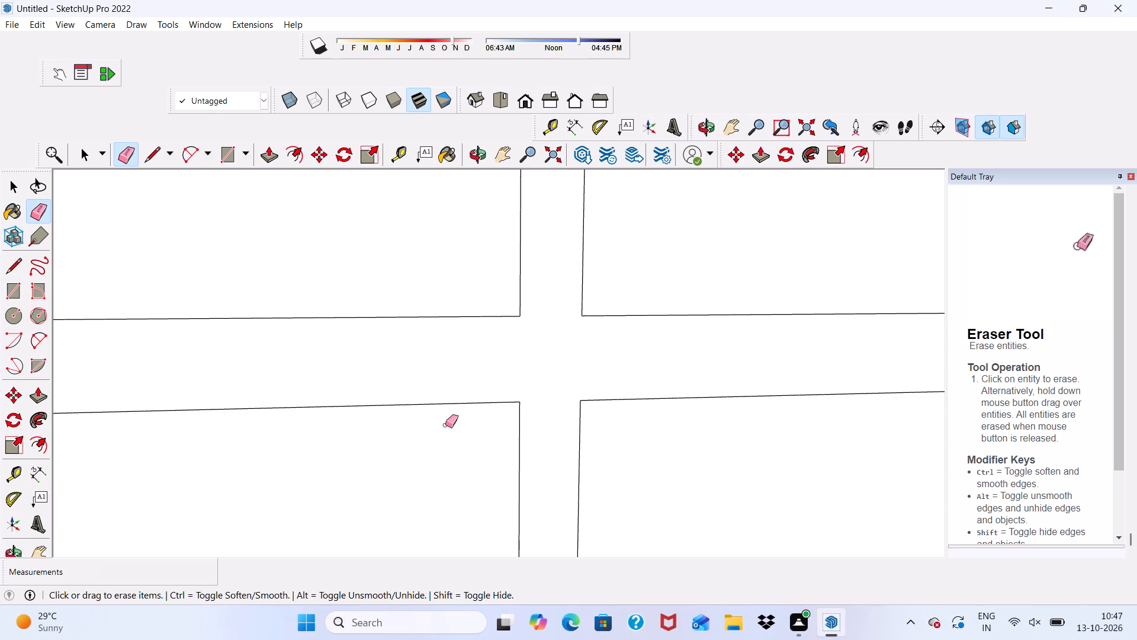
pyautogui.scroll(-19, 414, 419)
pyautogui.scroll(12, 356, 450)
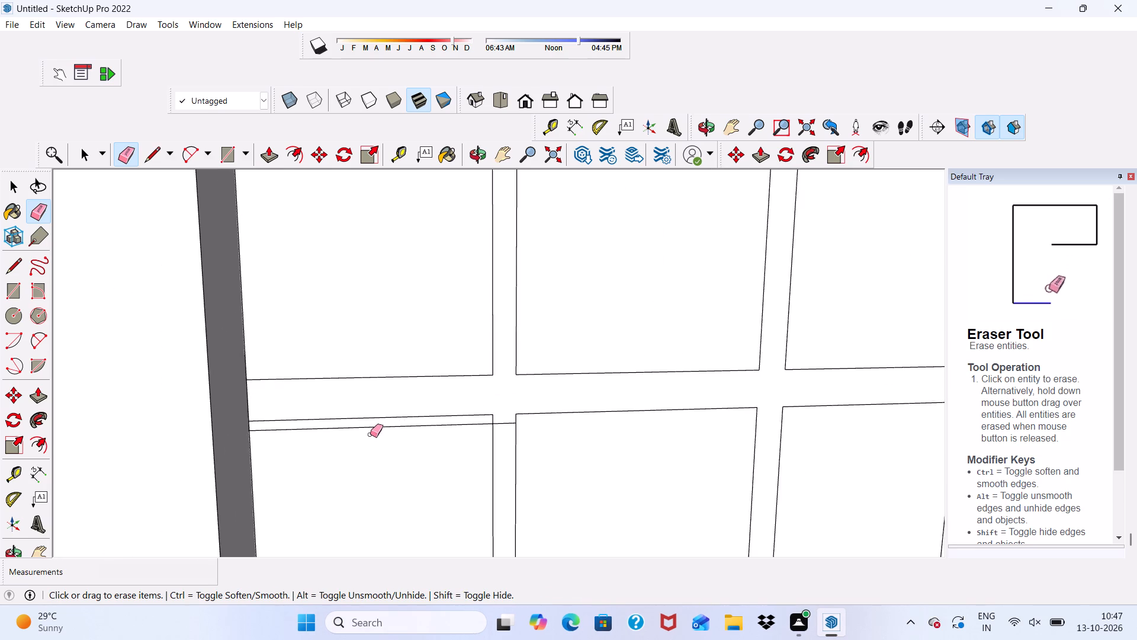
pyautogui.scroll(4, 370, 434)
pyautogui.click(373, 423)
pyautogui.moveTo(606, 412); pyautogui.dragTo(606, 421)
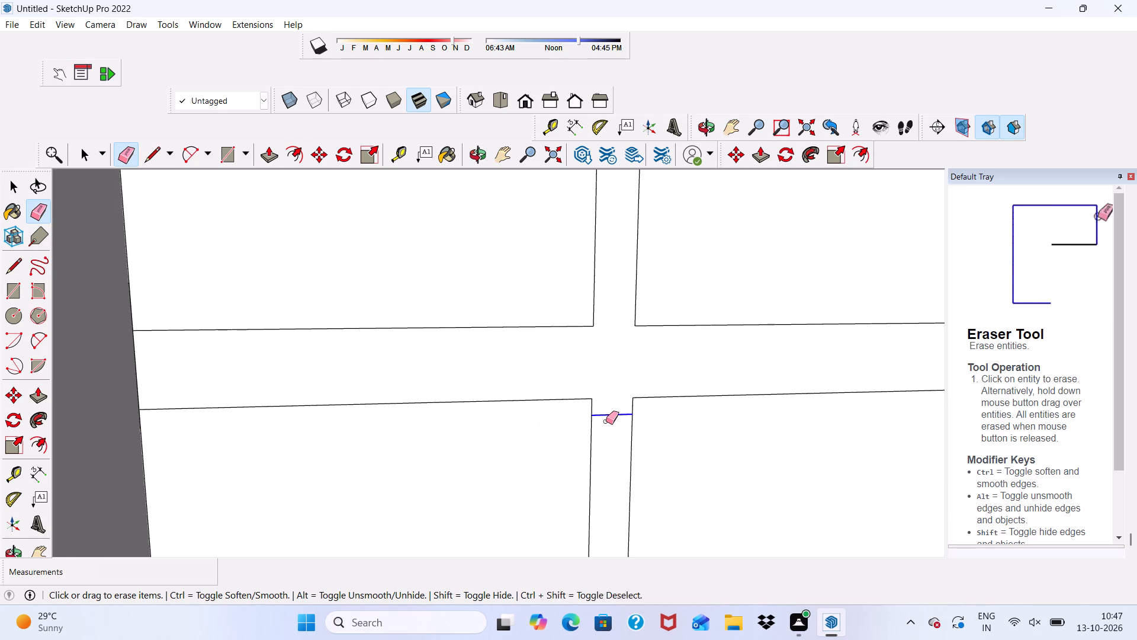
# Erase the siding line low in the fifth grid row across the three window-side panes and the two vertical bars between them.
pyautogui.scroll(-20, 606, 421)
pyautogui.scroll(-5, 606, 421)
pyautogui.scroll(6, 657, 501)
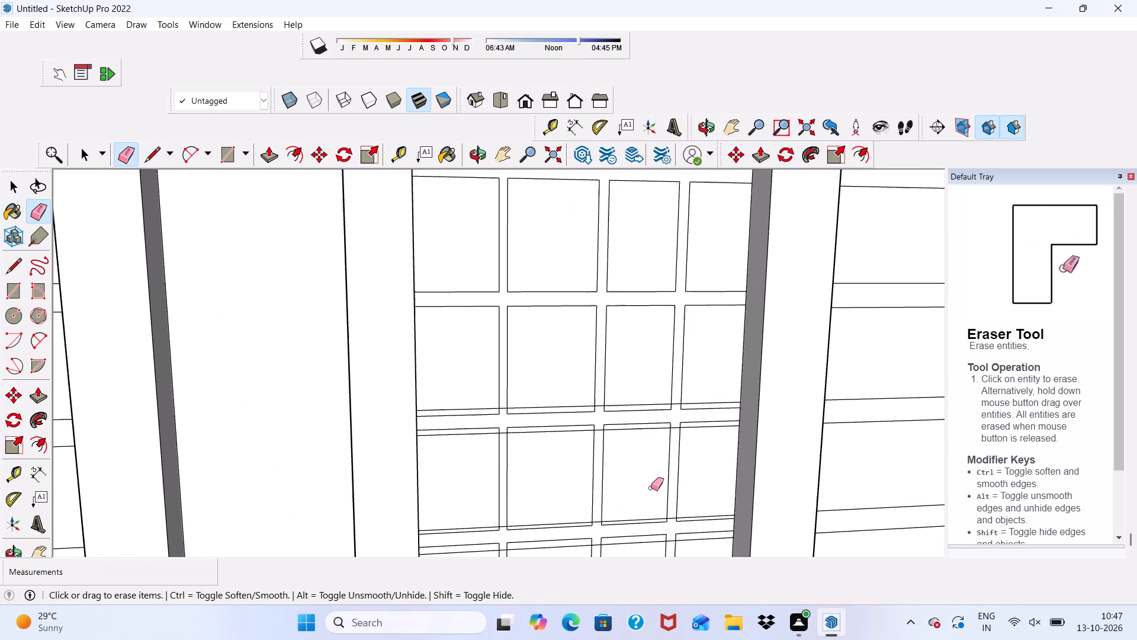
pyautogui.scroll(5, 642, 459)
pyautogui.scroll(-12, 593, 431)
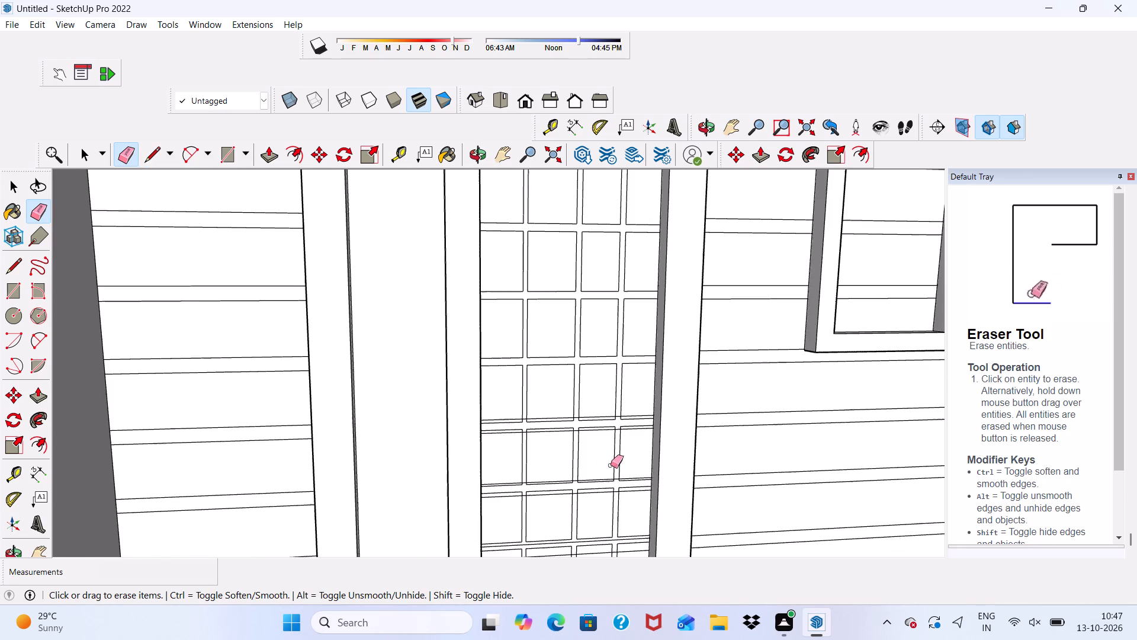
pyautogui.scroll(18, 662, 485)
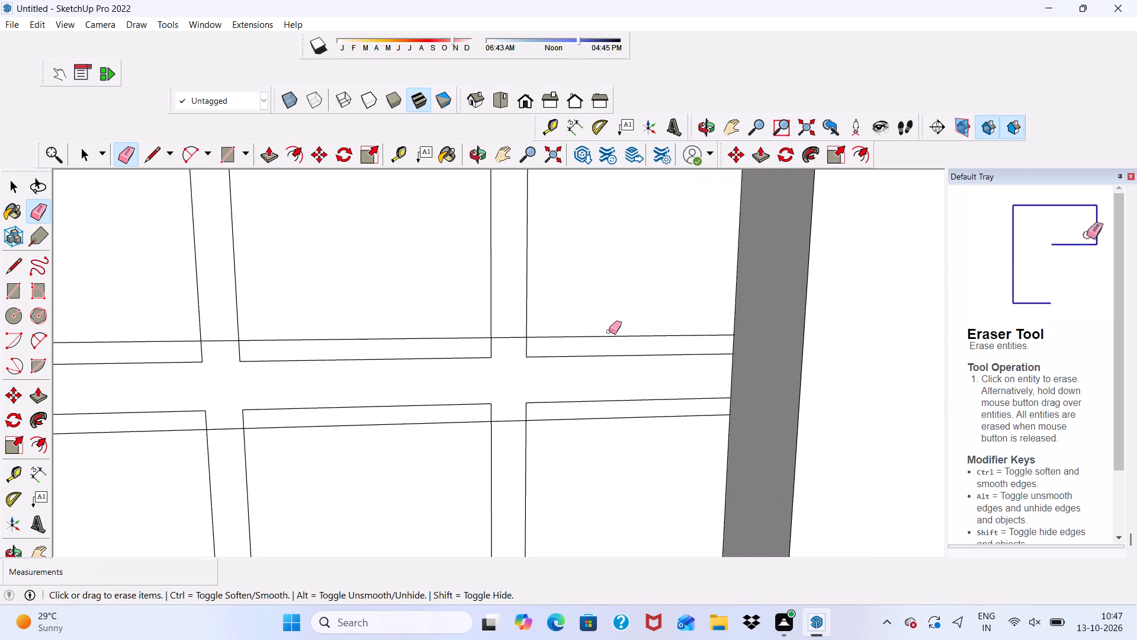
pyautogui.click(607, 336)
pyautogui.click(505, 337)
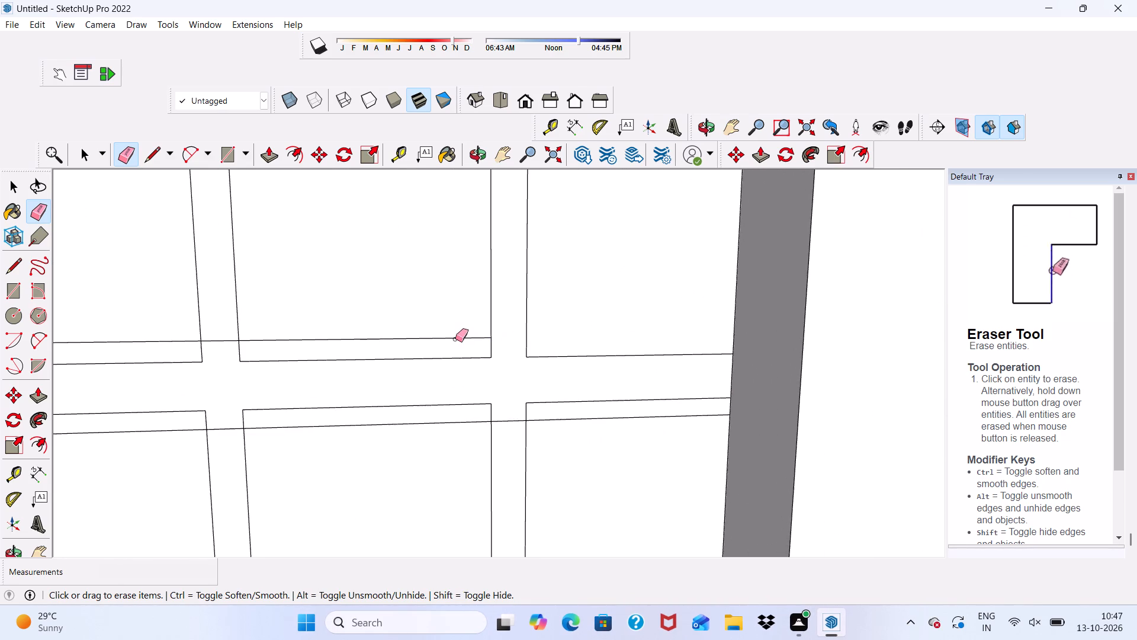
pyautogui.click(455, 339)
pyautogui.moveTo(214, 337); pyautogui.dragTo(212, 348)
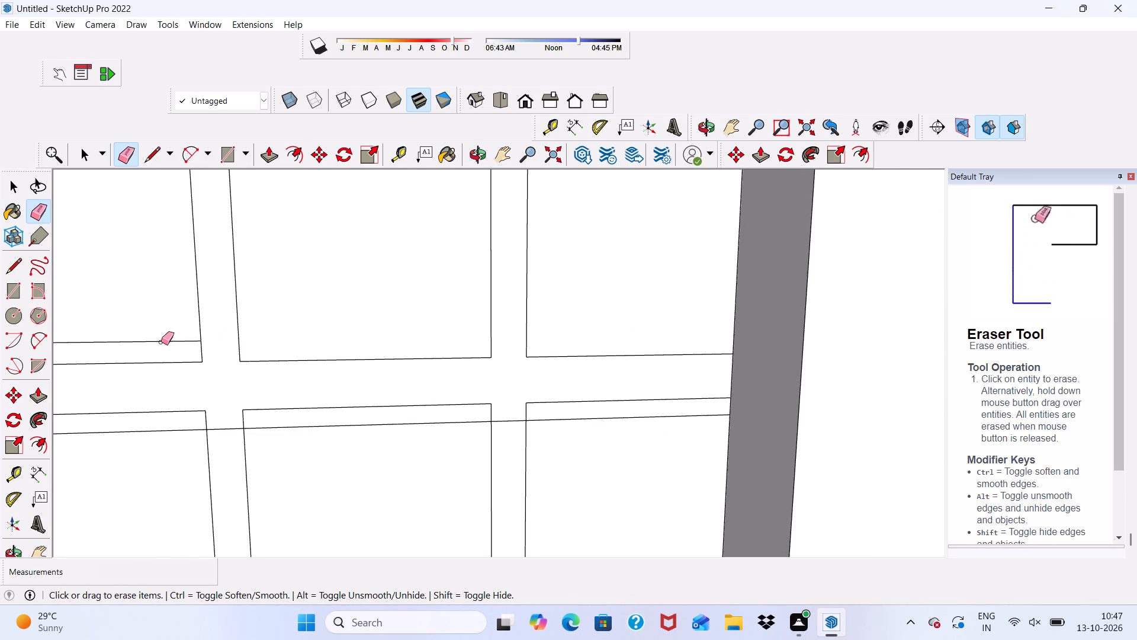
pyautogui.click(161, 342)
# Erase the siding line near the top of the sixth grid row across the two window-side panes and the bar between them.
pyautogui.scroll(-3, 213, 394)
pyautogui.scroll(-5, 409, 396)
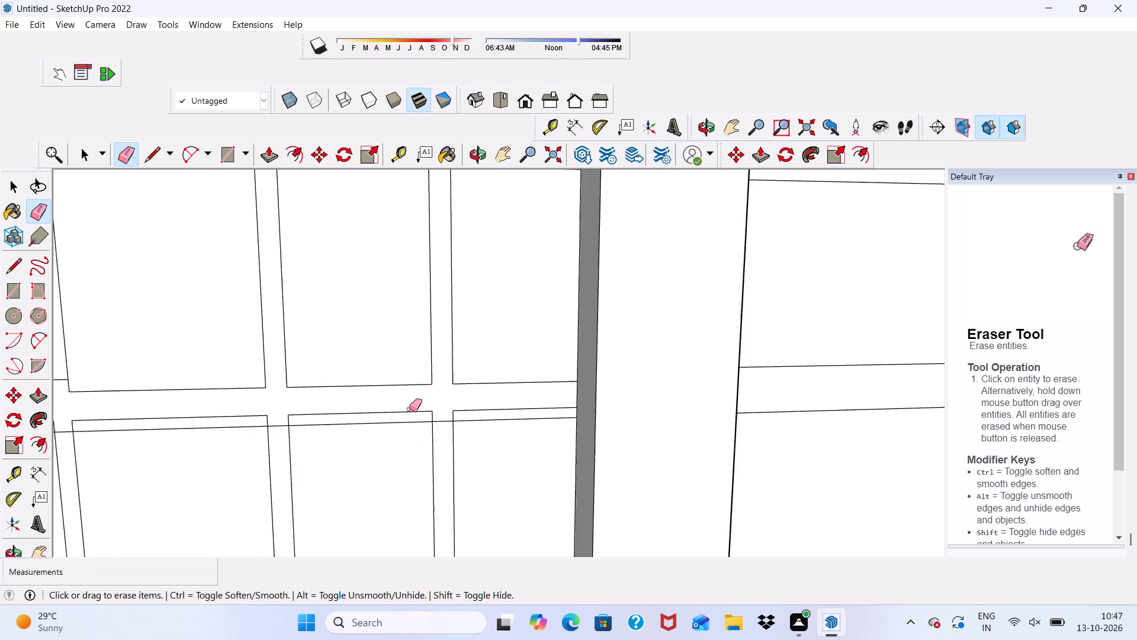
pyautogui.scroll(11, 474, 418)
pyautogui.click(487, 422)
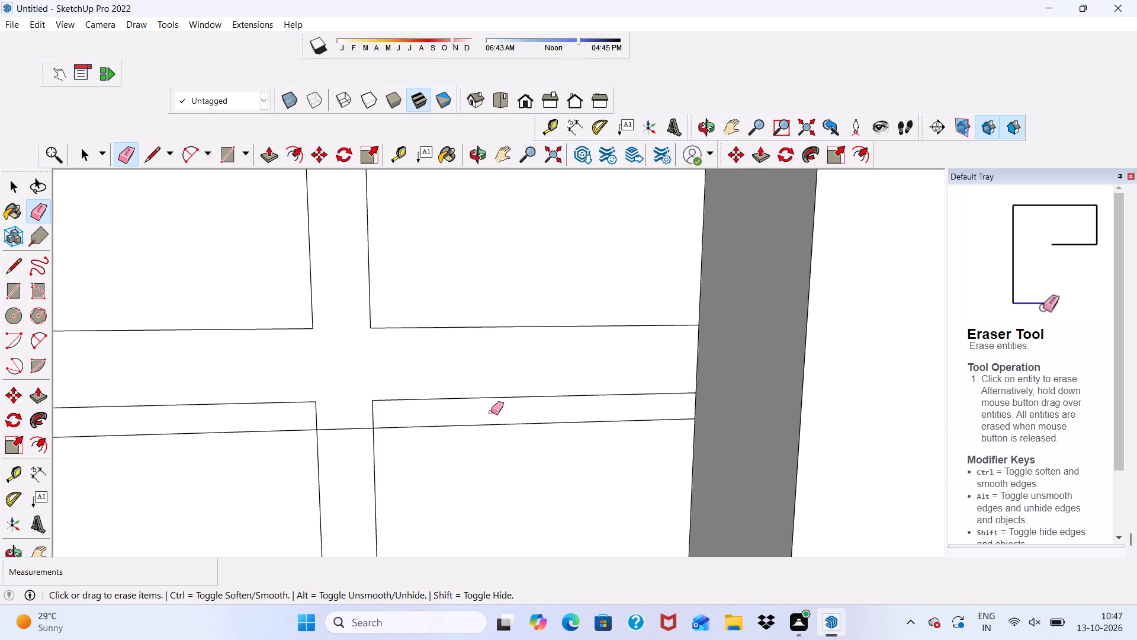
pyautogui.scroll(-1, 490, 420)
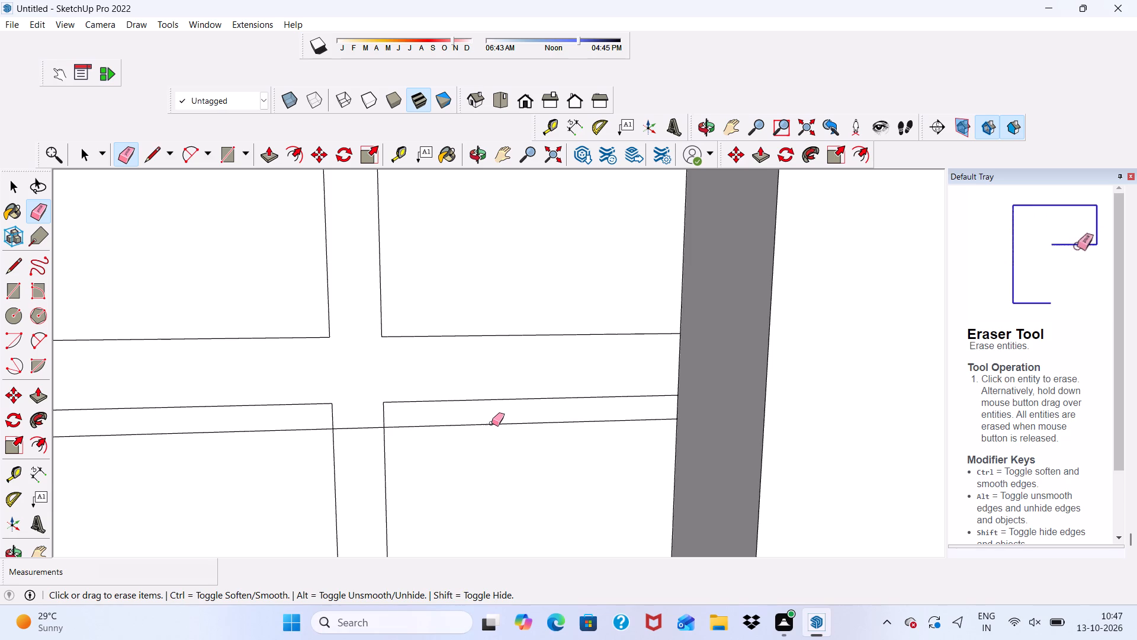
pyautogui.click(492, 423)
pyautogui.click(361, 427)
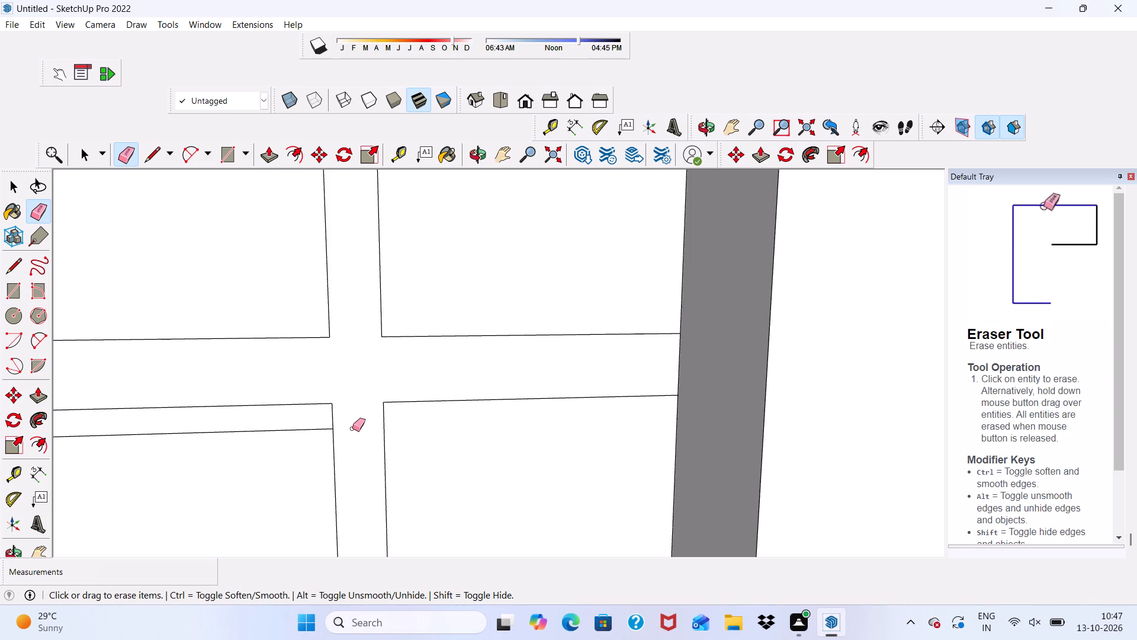
pyautogui.scroll(-5, 355, 431)
pyautogui.scroll(-4, 406, 404)
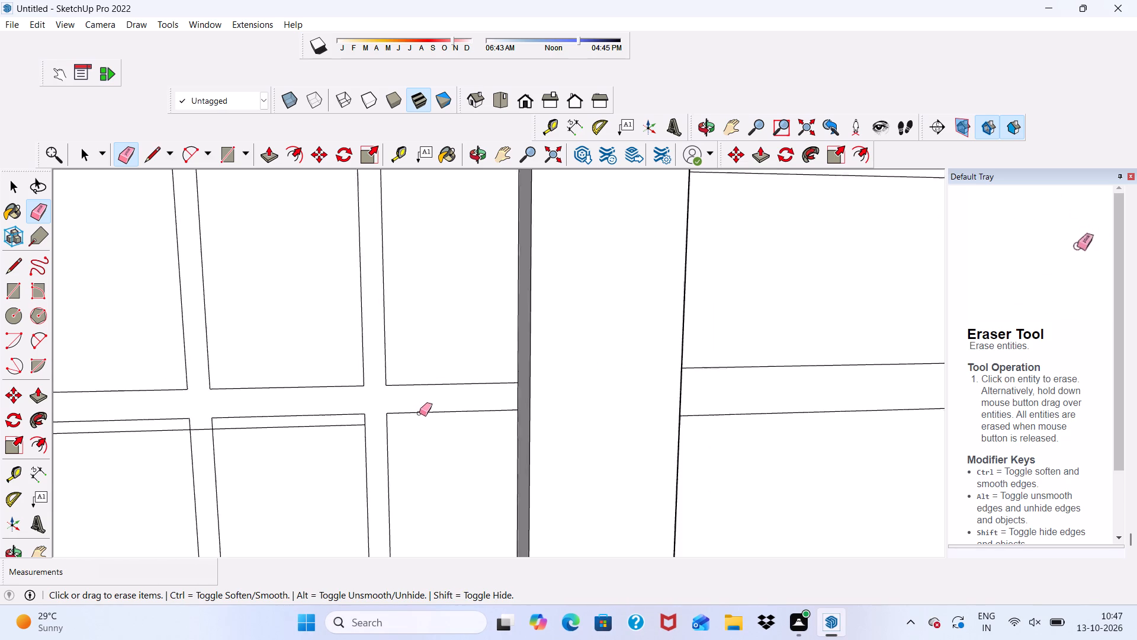
pyautogui.scroll(-6, 419, 413)
pyautogui.scroll(9, 355, 435)
pyautogui.moveTo(380, 389); pyautogui.dragTo(380, 396)
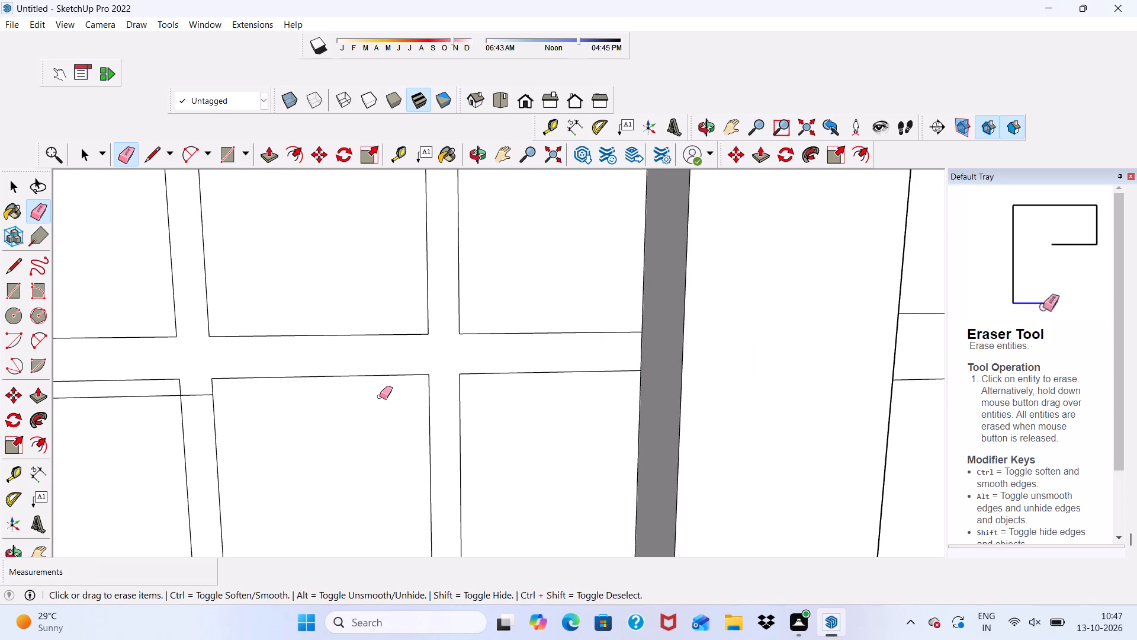
# Erase the rest of the siding line low in the fifth grid row, across the pane nearest the narrow opening and its adjoining bar.
pyautogui.scroll(-18, 379, 396)
pyautogui.scroll(6, 244, 412)
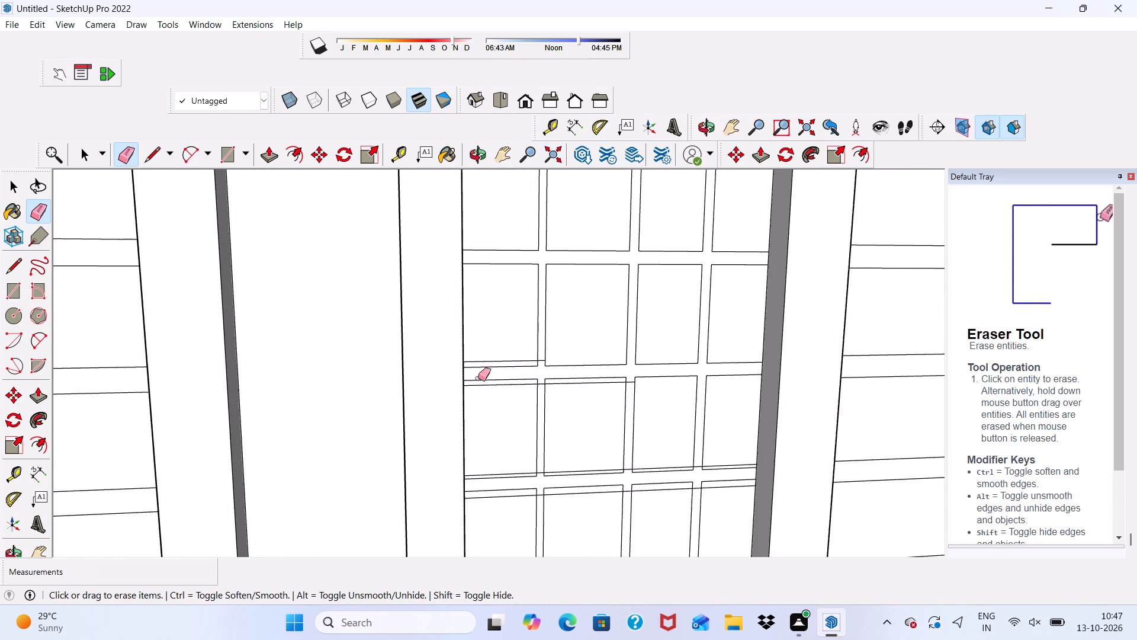
pyautogui.scroll(13, 484, 360)
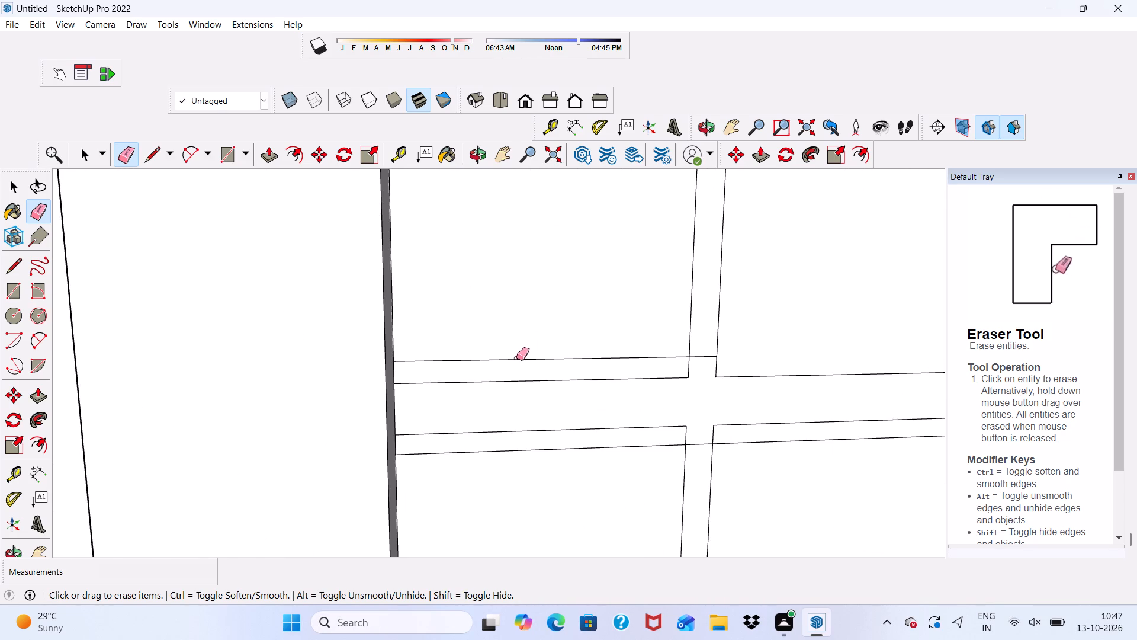
pyautogui.click(515, 361)
pyautogui.scroll(2, 703, 364)
pyautogui.click(701, 353)
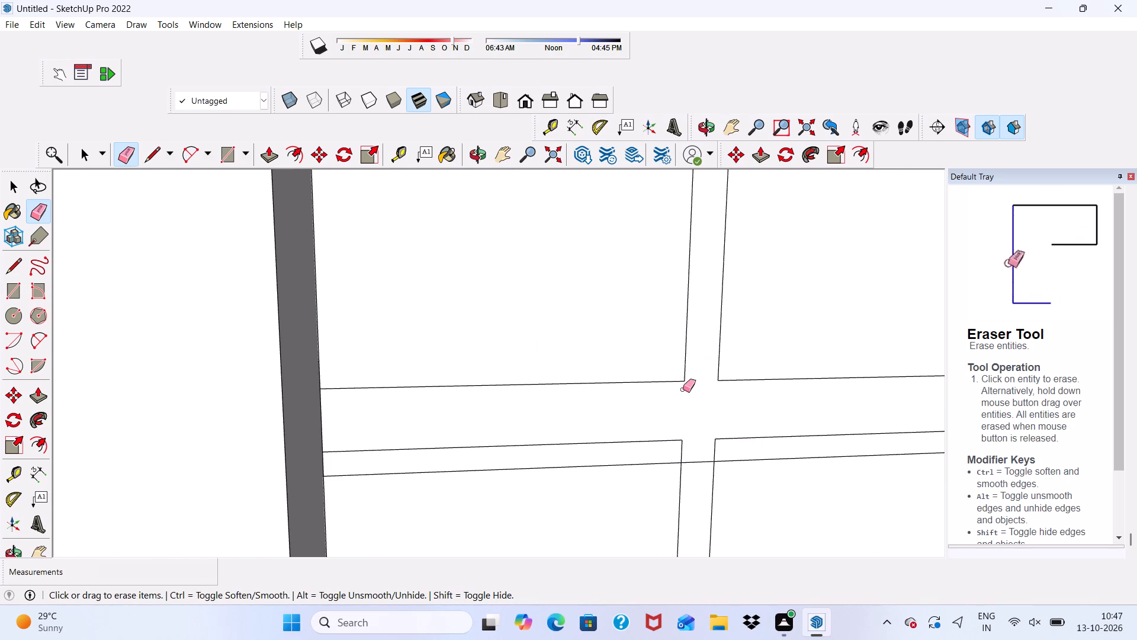
# Erase the rest of the siding line near the top of the sixth grid row, across the other two panes and remaining vertical bars.
pyautogui.click(615, 469)
pyautogui.click(611, 465)
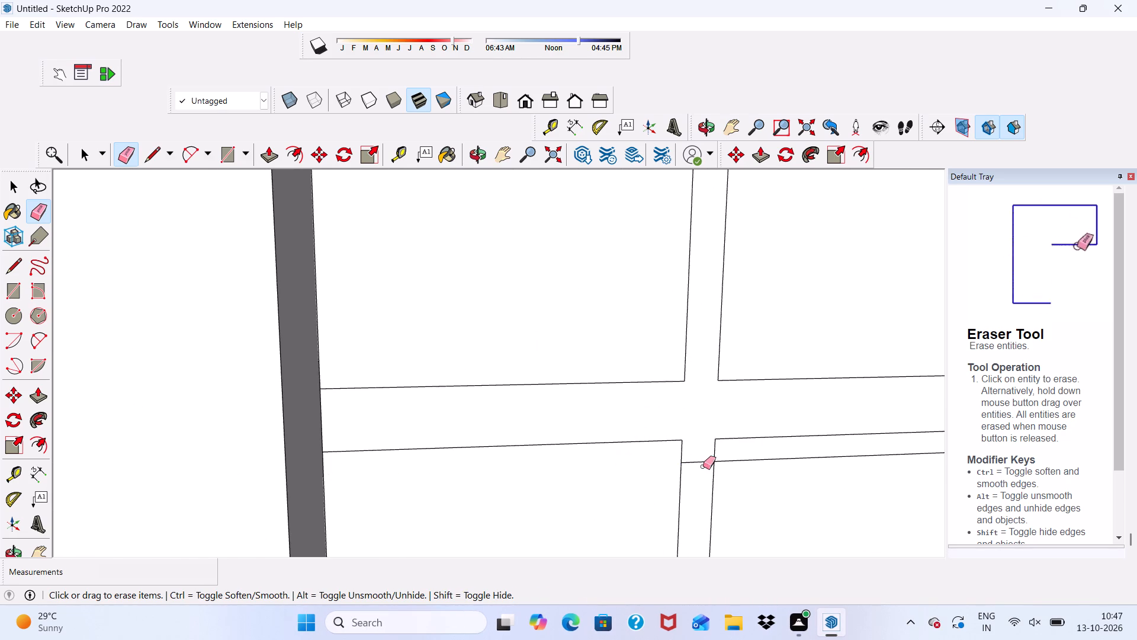
pyautogui.click(692, 462)
pyautogui.moveTo(739, 459); pyautogui.dragTo(741, 467)
pyautogui.scroll(-9, 138, 402)
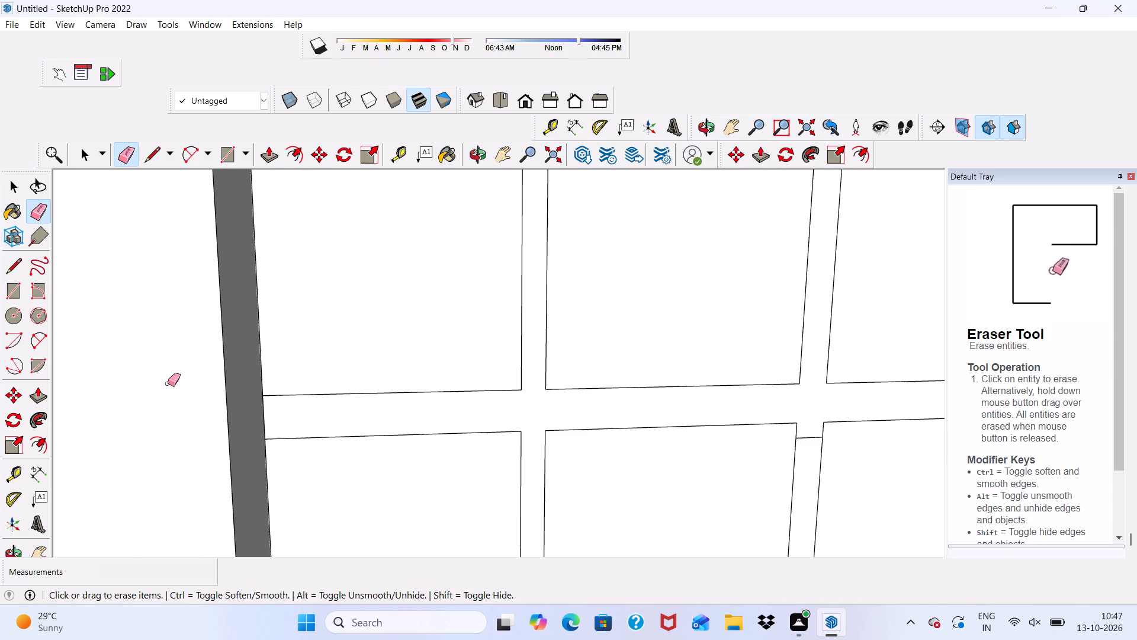
pyautogui.scroll(-2, 168, 383)
pyautogui.scroll(5, 633, 455)
pyautogui.moveTo(626, 411); pyautogui.dragTo(624, 423)
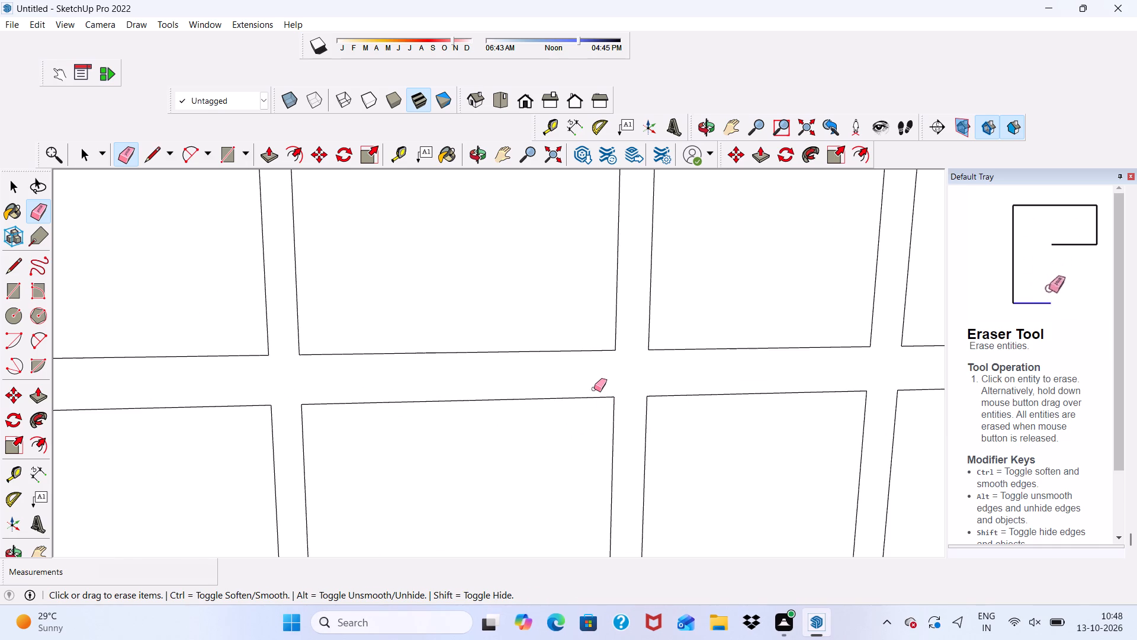
# Erase the siding line in the bottom grid row across the three window-side panes and the two vertical bars between them.
pyautogui.scroll(-3, 593, 388)
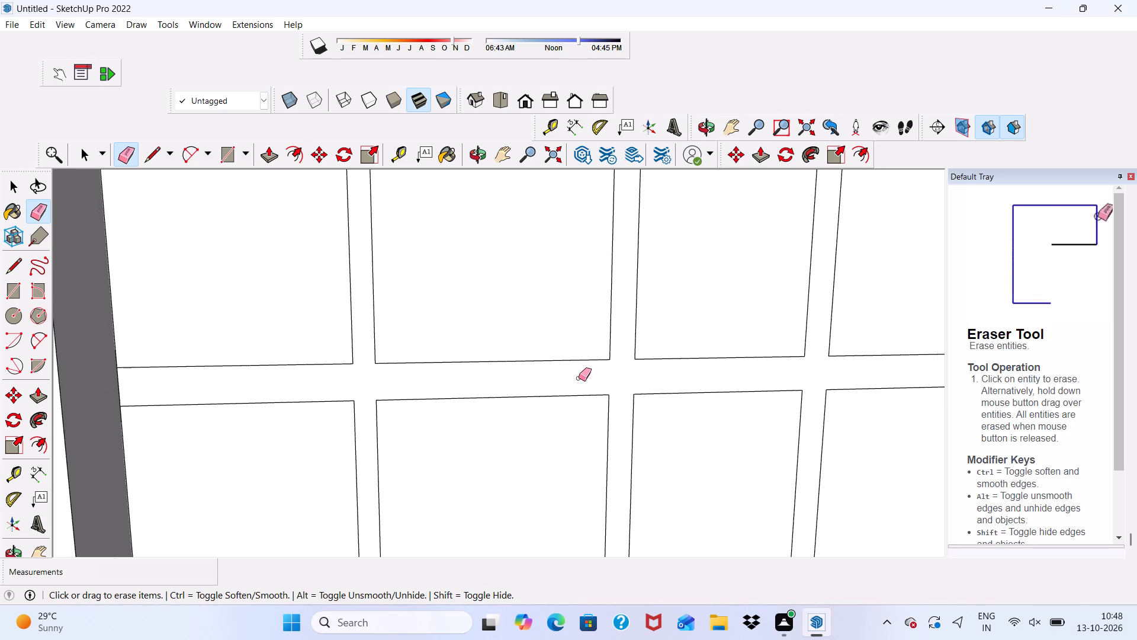
pyautogui.scroll(-9, 568, 377)
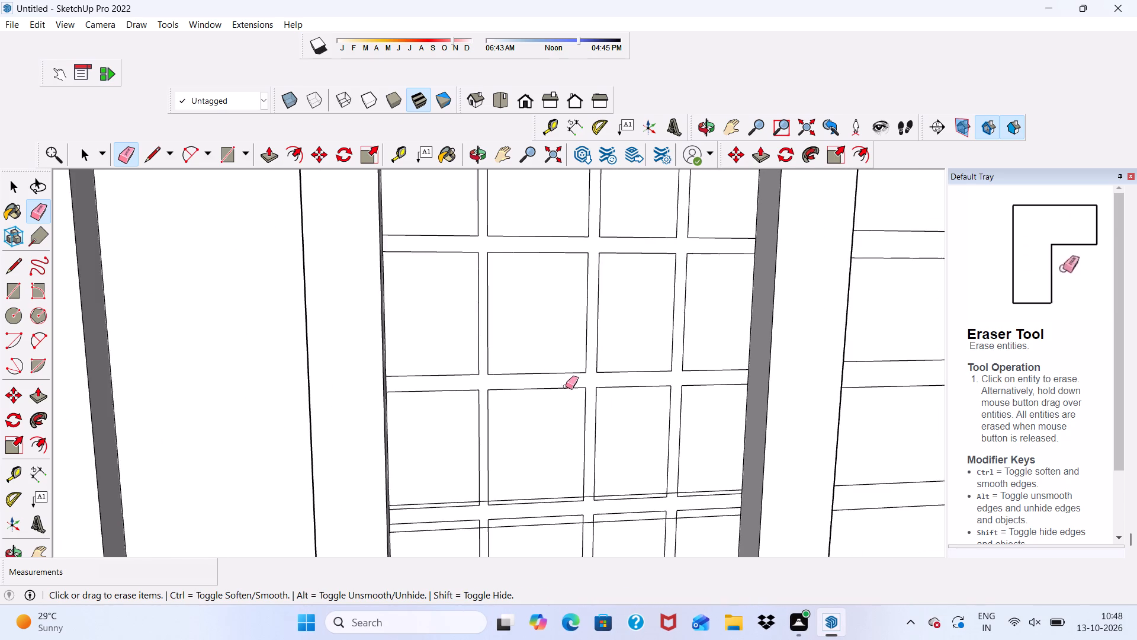
pyautogui.scroll(-12, 516, 370)
pyautogui.scroll(15, 594, 558)
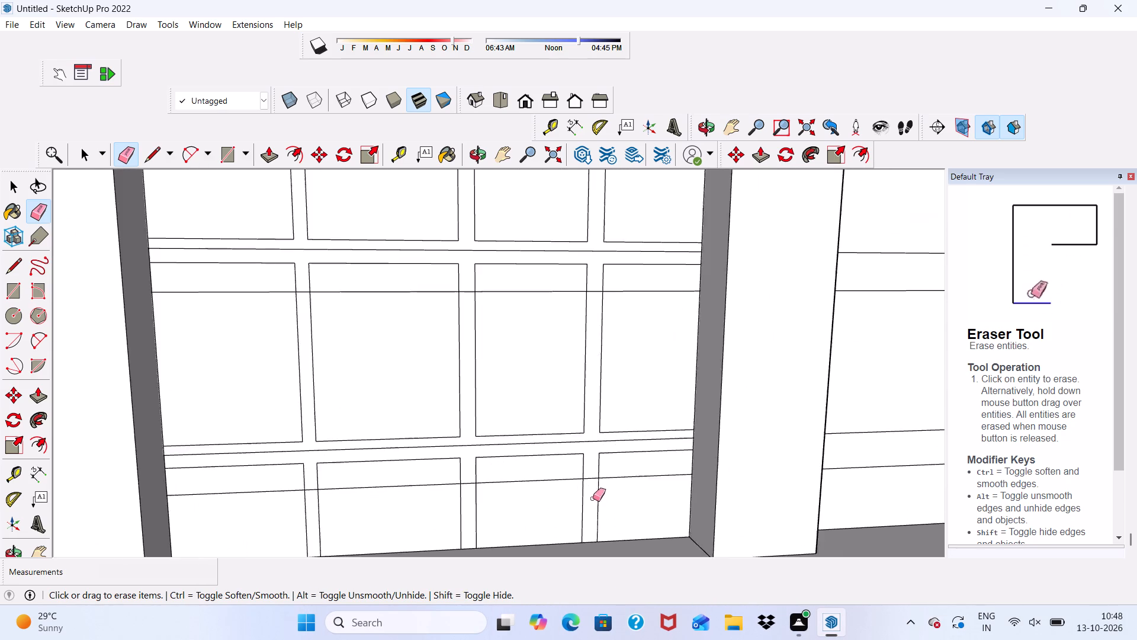
pyautogui.scroll(5, 593, 498)
pyautogui.click(640, 470)
pyautogui.moveTo(524, 461); pyautogui.dragTo(519, 476)
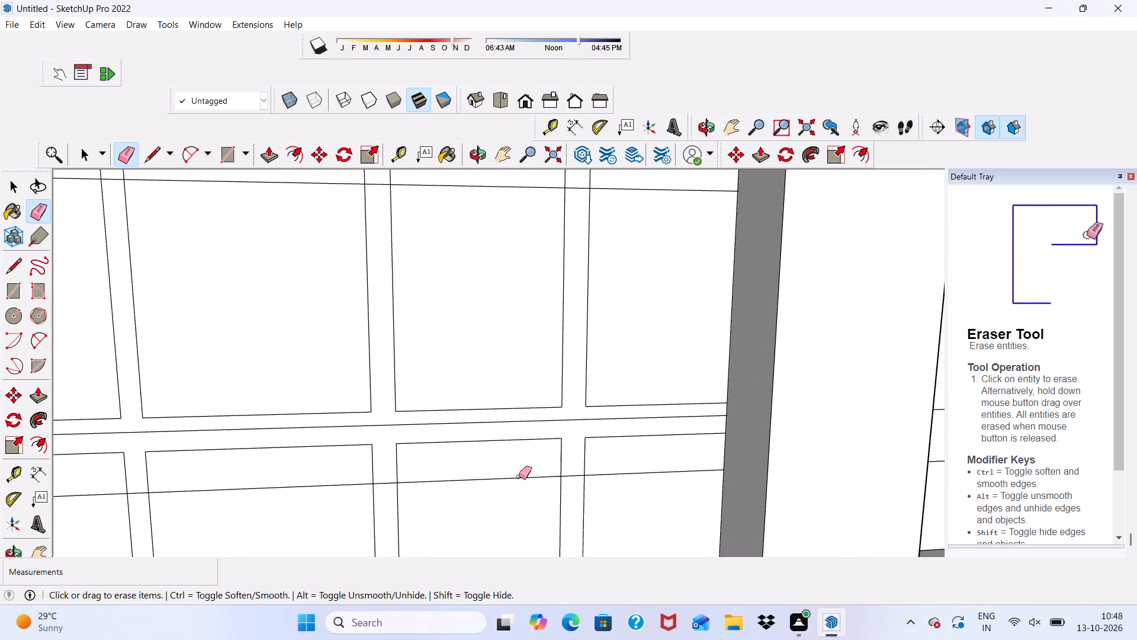
pyautogui.moveTo(519, 476); pyautogui.dragTo(518, 478)
pyautogui.moveTo(662, 462); pyautogui.dragTo(659, 479)
pyautogui.moveTo(570, 469); pyautogui.dragTo(570, 492)
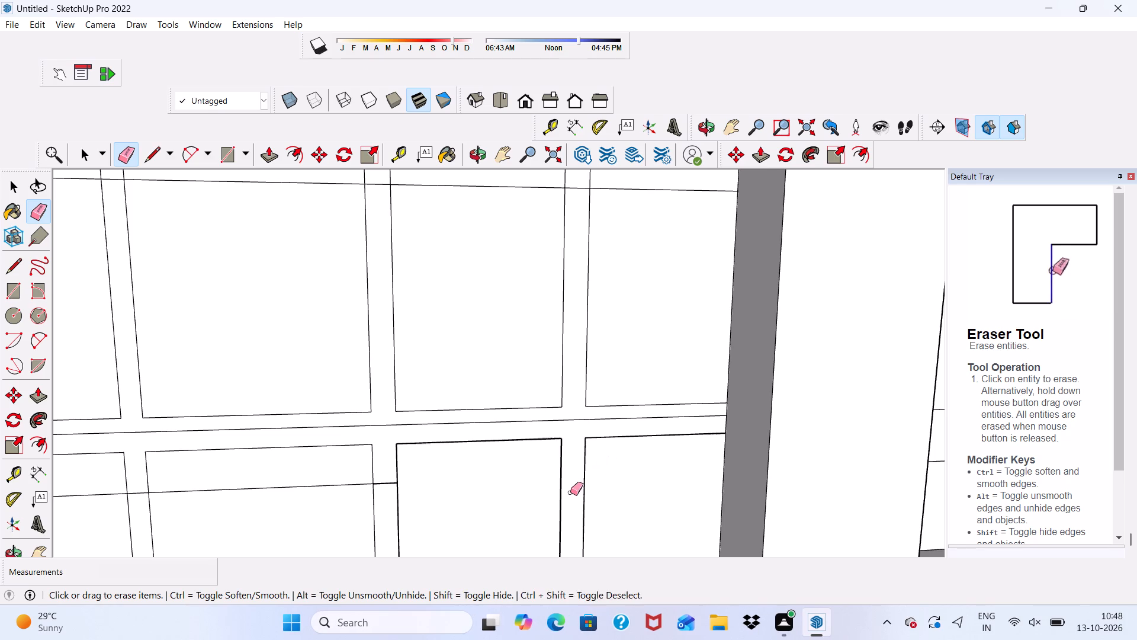
pyautogui.moveTo(383, 474); pyautogui.dragTo(386, 492)
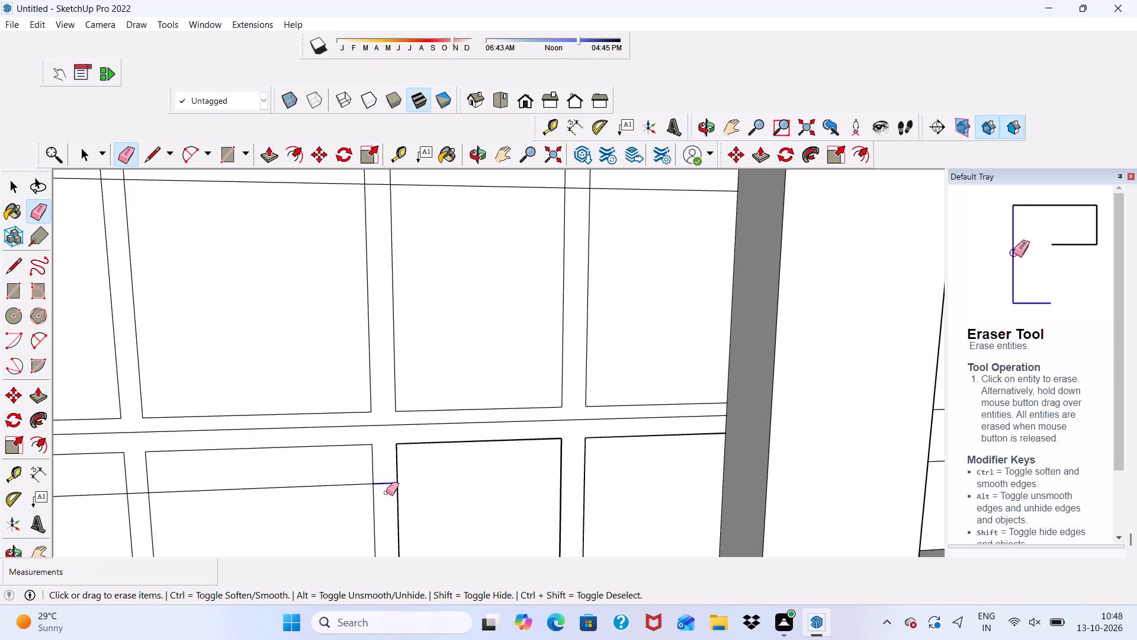
pyautogui.moveTo(386, 492); pyautogui.dragTo(387, 492)
pyautogui.moveTo(331, 482); pyautogui.dragTo(343, 499)
# Erase the rest of the siding line in the bottom grid row, across the pane nearest the narrow opening and its adjoining bar.
pyautogui.scroll(-11, 367, 481)
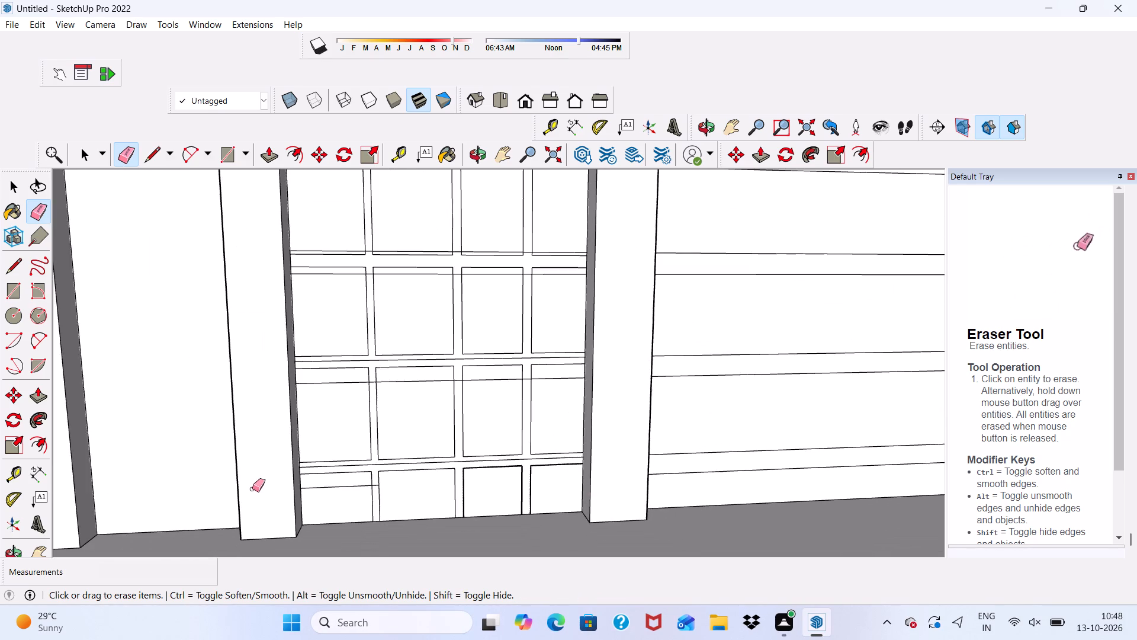
pyautogui.scroll(10, 278, 476)
pyautogui.moveTo(355, 491); pyautogui.dragTo(355, 519)
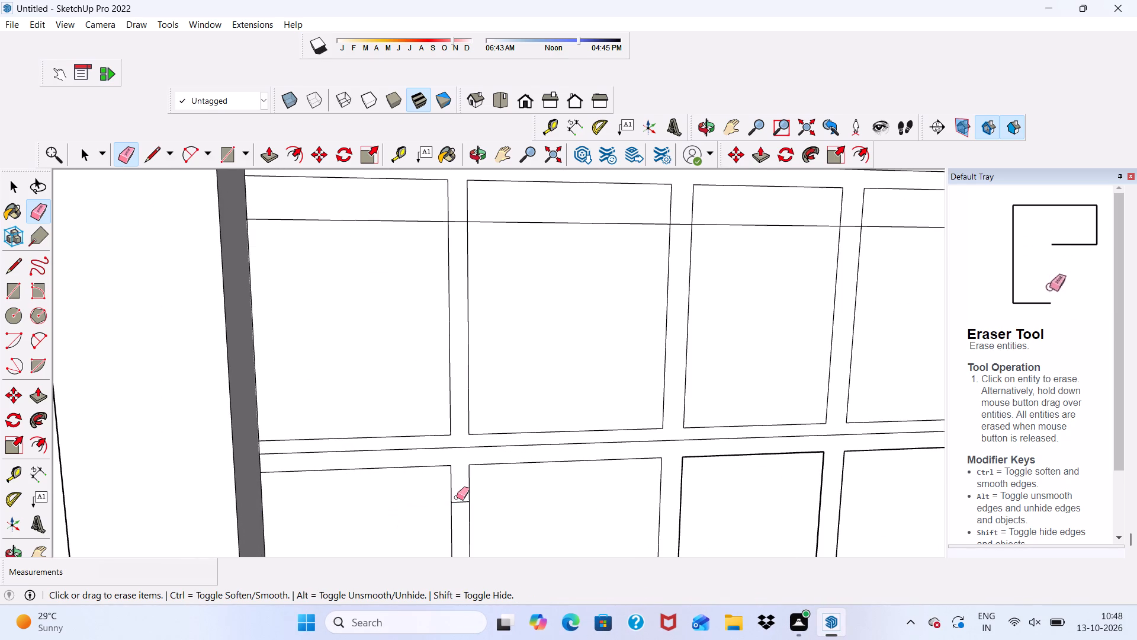
pyautogui.moveTo(457, 497); pyautogui.dragTo(457, 509)
# Erase the siding line running along the horizontal bar between the two lowest grid rows.
pyautogui.scroll(-6, 431, 498)
pyautogui.scroll(10, 670, 431)
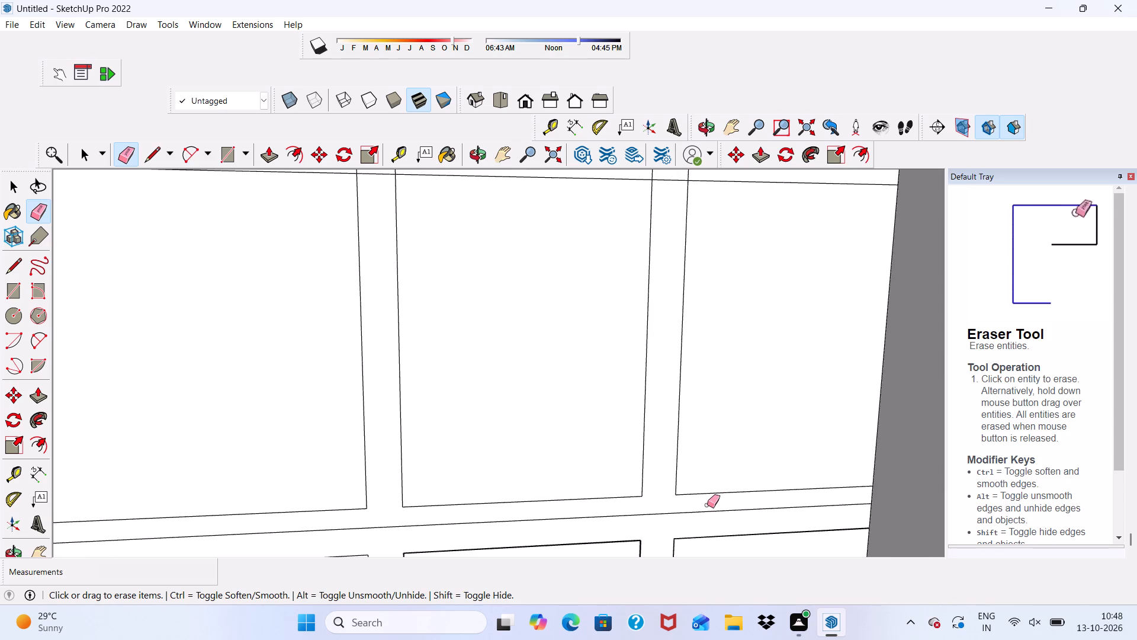
pyautogui.moveTo(706, 504); pyautogui.dragTo(705, 511)
# Erase the siding line near the top of the second-lowest grid row across the two window-side panes and the bar between them.
pyautogui.scroll(-16, 580, 494)
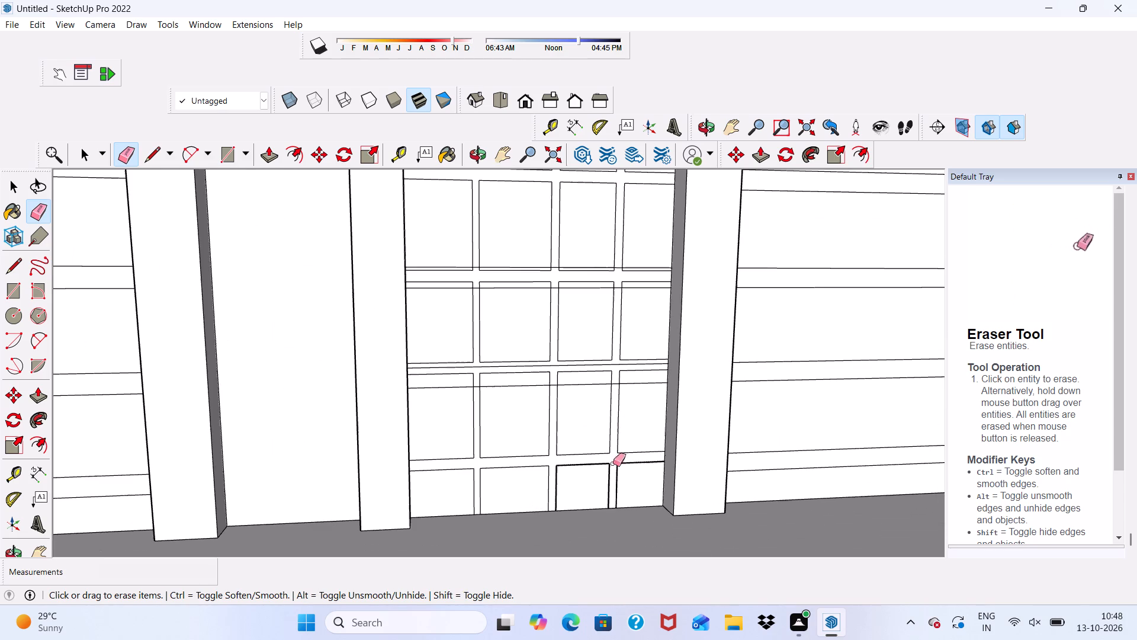
pyautogui.scroll(9, 596, 354)
pyautogui.moveTo(698, 392); pyautogui.dragTo(693, 415)
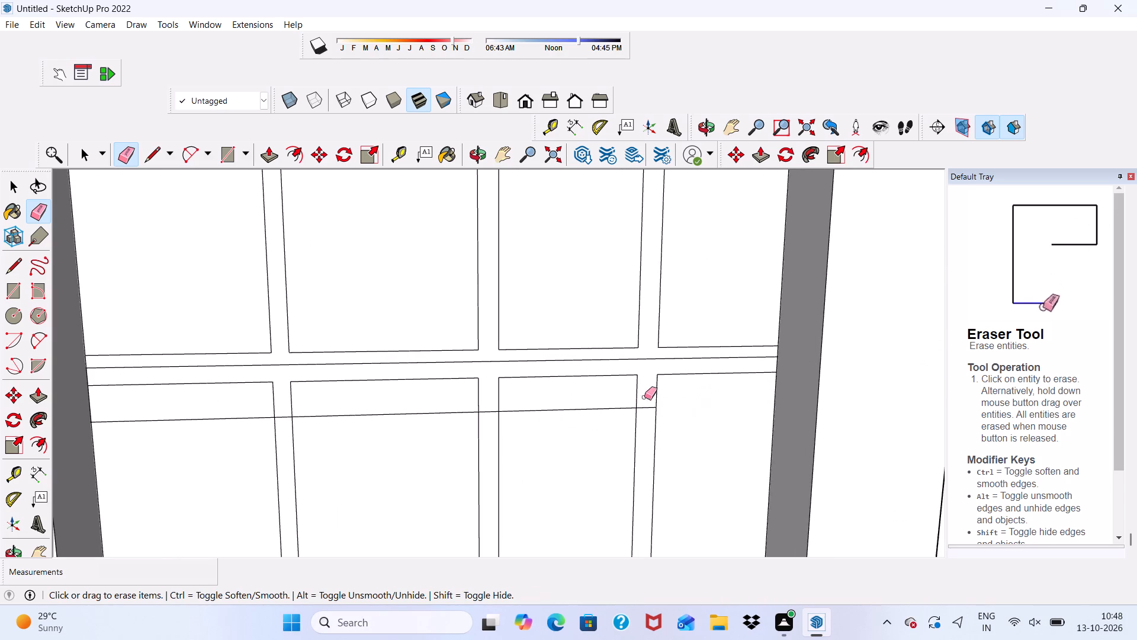
pyautogui.moveTo(643, 404); pyautogui.dragTo(639, 421)
pyautogui.moveTo(598, 398); pyautogui.dragTo(587, 425)
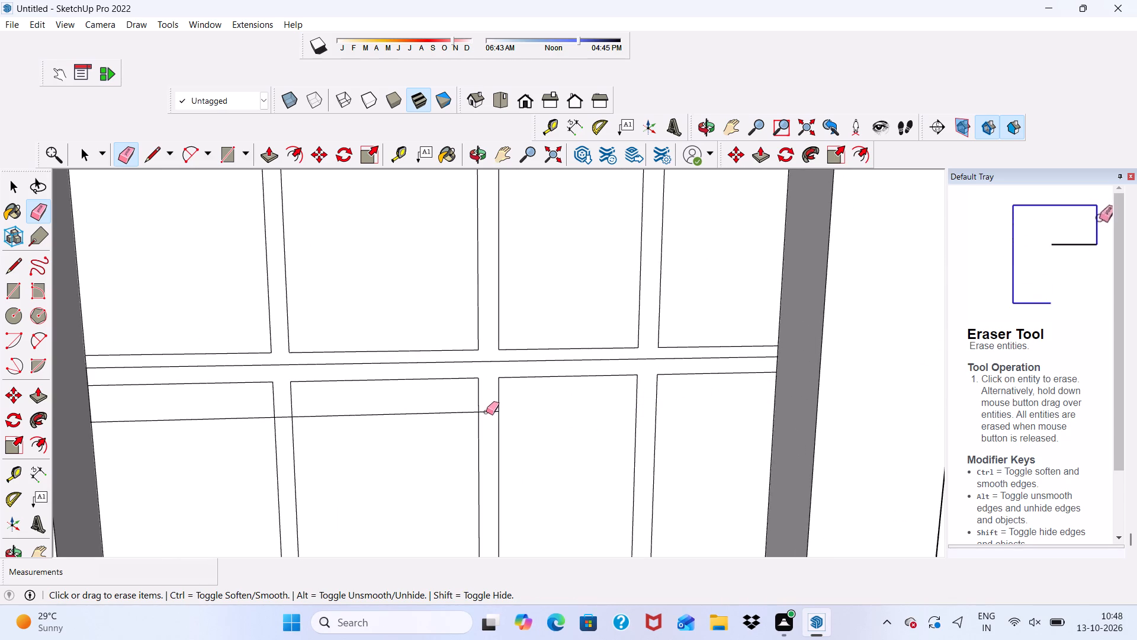
# Erase the rest of the siding line near the top of the second-lowest grid row, plus the line along the horizontal bar above it.
pyautogui.click(486, 412)
pyautogui.moveTo(421, 403); pyautogui.dragTo(413, 423)
pyautogui.moveTo(236, 413); pyautogui.dragTo(232, 424)
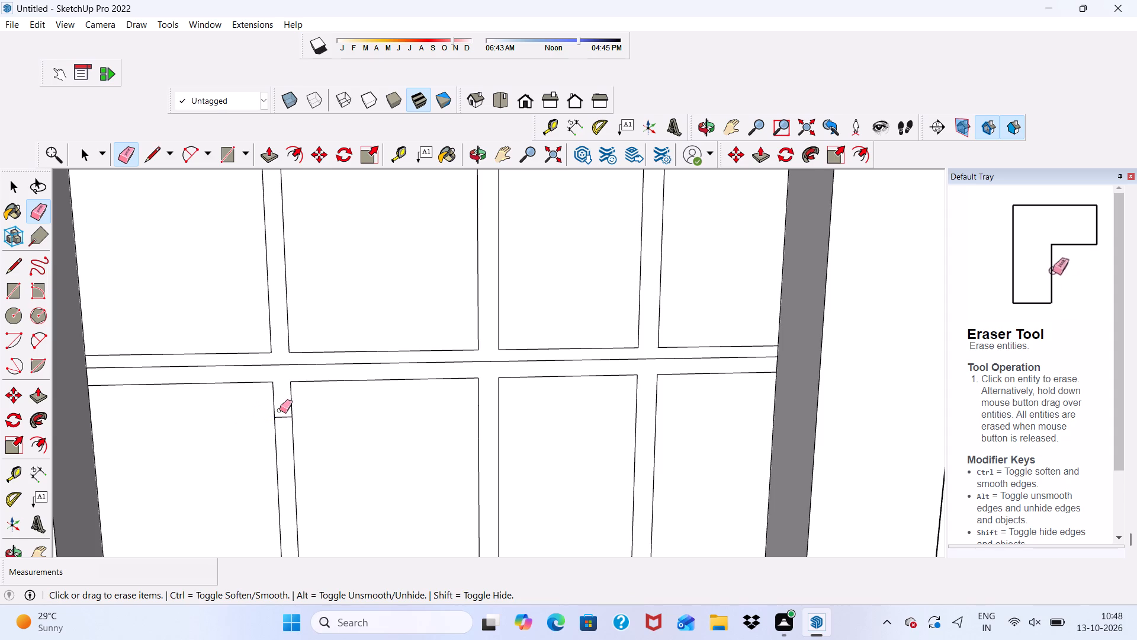
pyautogui.moveTo(280, 410); pyautogui.dragTo(281, 424)
pyautogui.click(347, 365)
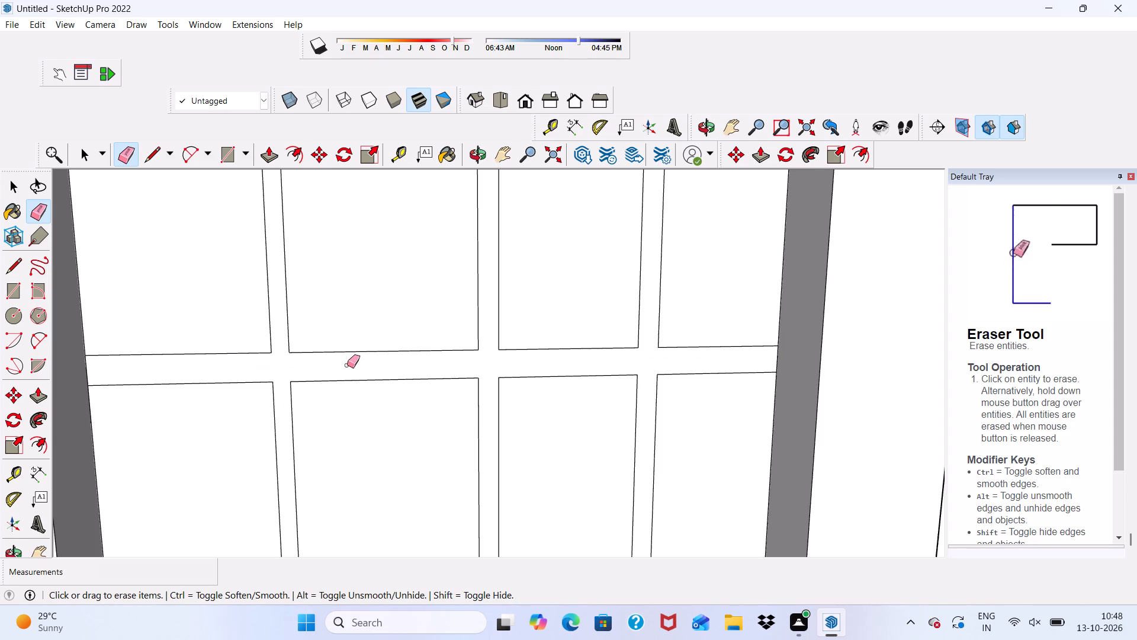
# Erase the siding line near the top of the next grid row up, across the three window-side panes and the two bars between them.
pyautogui.scroll(-11, 368, 388)
pyautogui.scroll(17, 493, 288)
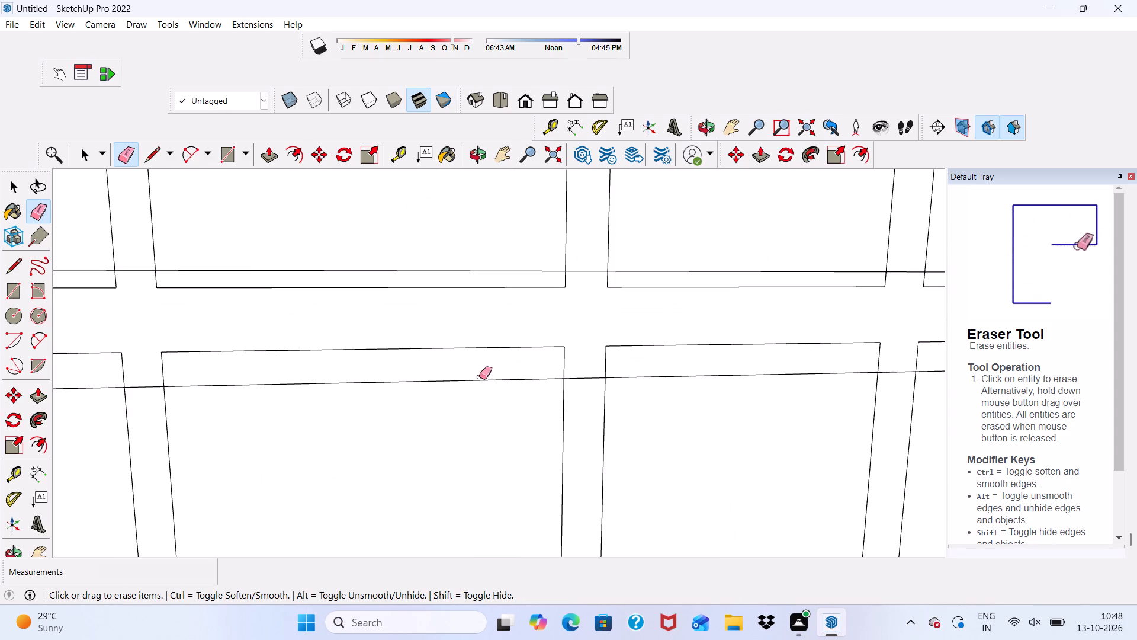
pyautogui.moveTo(476, 376); pyautogui.dragTo(474, 388)
pyautogui.click(576, 378)
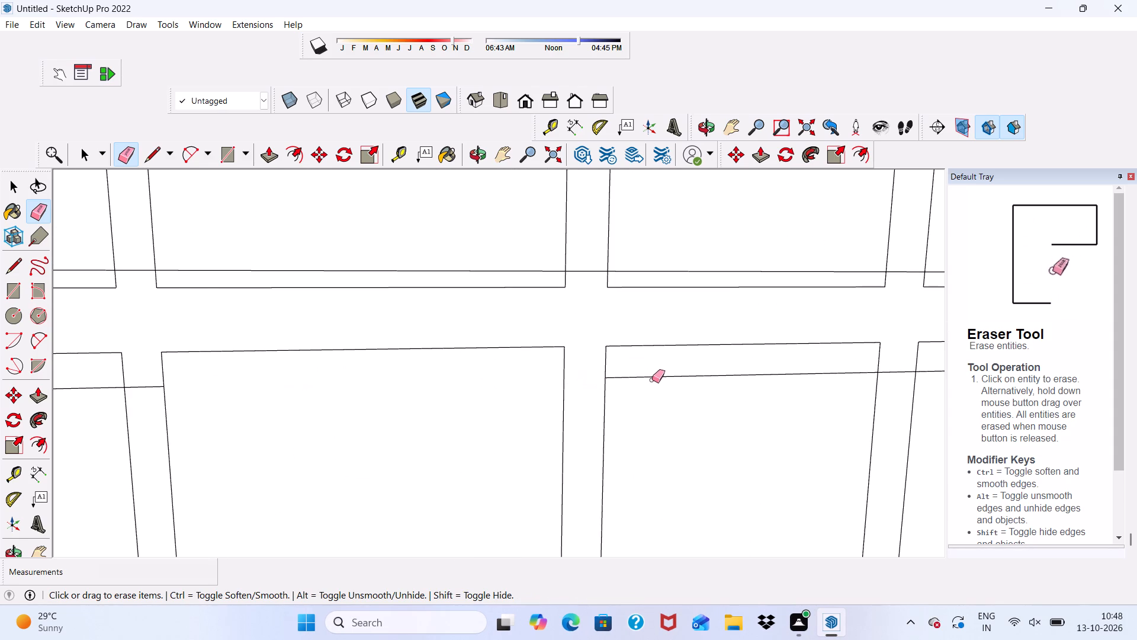
pyautogui.click(652, 379)
pyautogui.scroll(-11, 426, 363)
pyautogui.scroll(10, 682, 388)
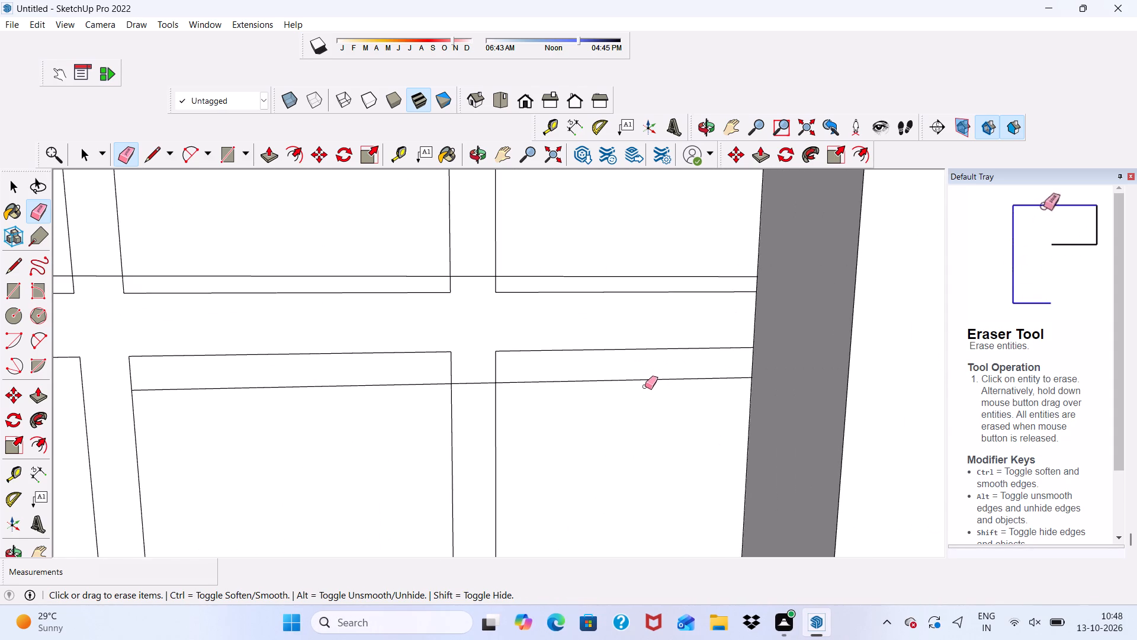
pyautogui.moveTo(640, 375); pyautogui.dragTo(641, 402)
pyautogui.moveTo(471, 382); pyautogui.dragTo(468, 394)
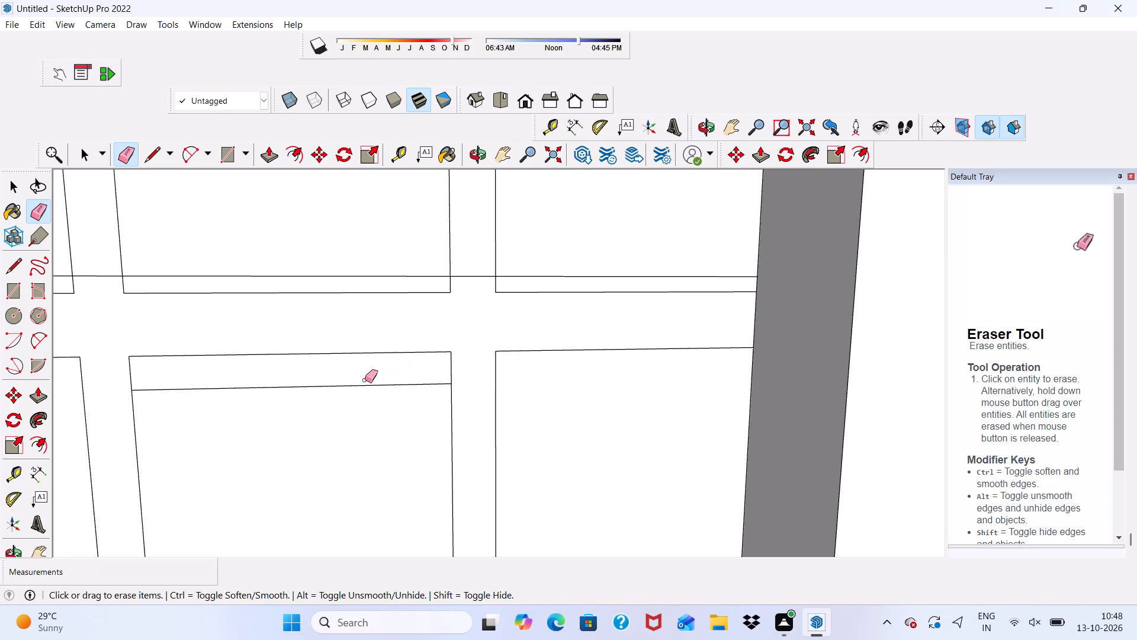
pyautogui.click(361, 384)
pyautogui.click(364, 387)
# Erase the rest of that siding line across the pane nearest the narrow opening and its adjoining vertical bar.
pyautogui.scroll(-6, 367, 382)
pyautogui.scroll(-5, 432, 337)
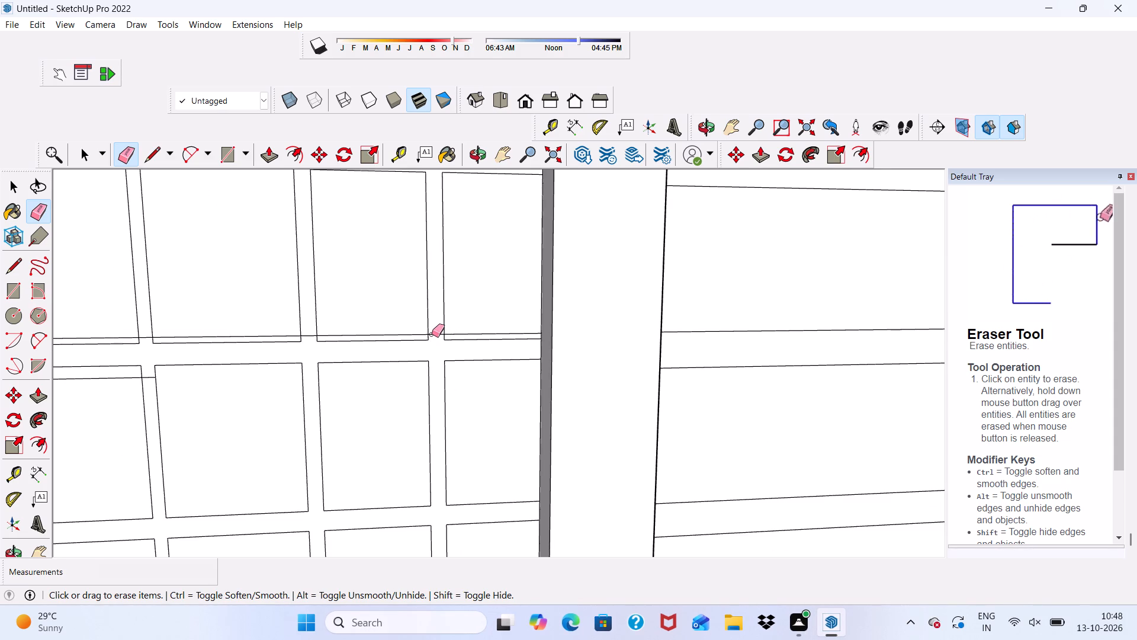
pyautogui.scroll(-1, 428, 329)
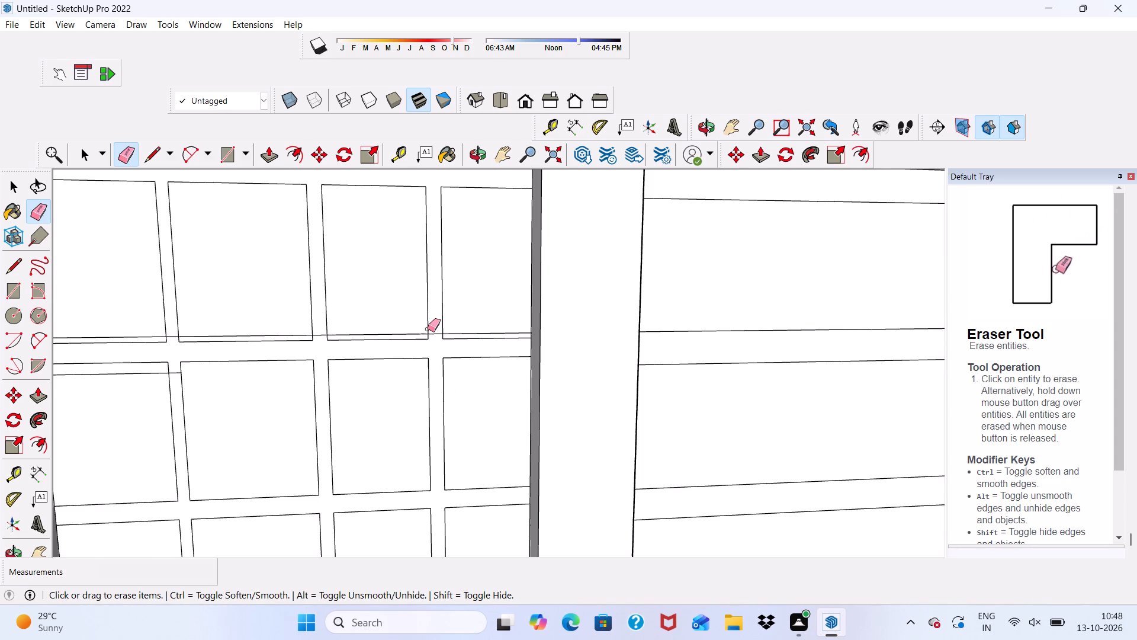
pyautogui.scroll(-5, 428, 331)
pyautogui.scroll(11, 244, 356)
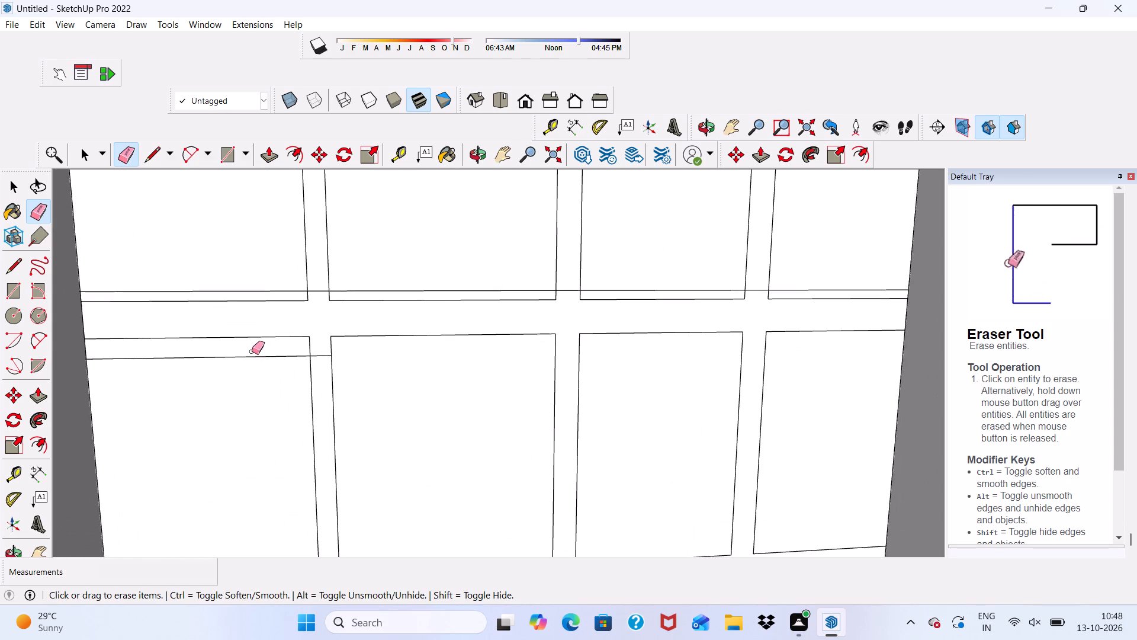
pyautogui.scroll(5, 250, 353)
pyautogui.moveTo(255, 356); pyautogui.dragTo(257, 364)
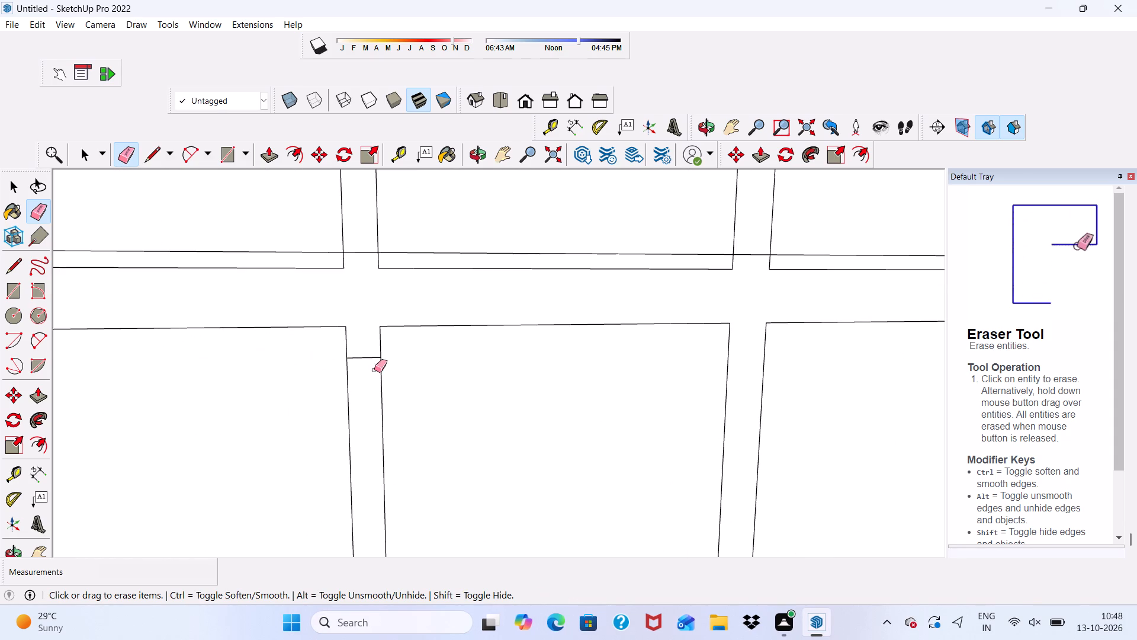
pyautogui.moveTo(359, 354); pyautogui.dragTo(366, 366)
# Erase the siding line near the bottom of the grid row above, across the three panes nearest the narrow opening and their two bars.
pyautogui.moveTo(358, 239); pyautogui.dragTo(360, 254)
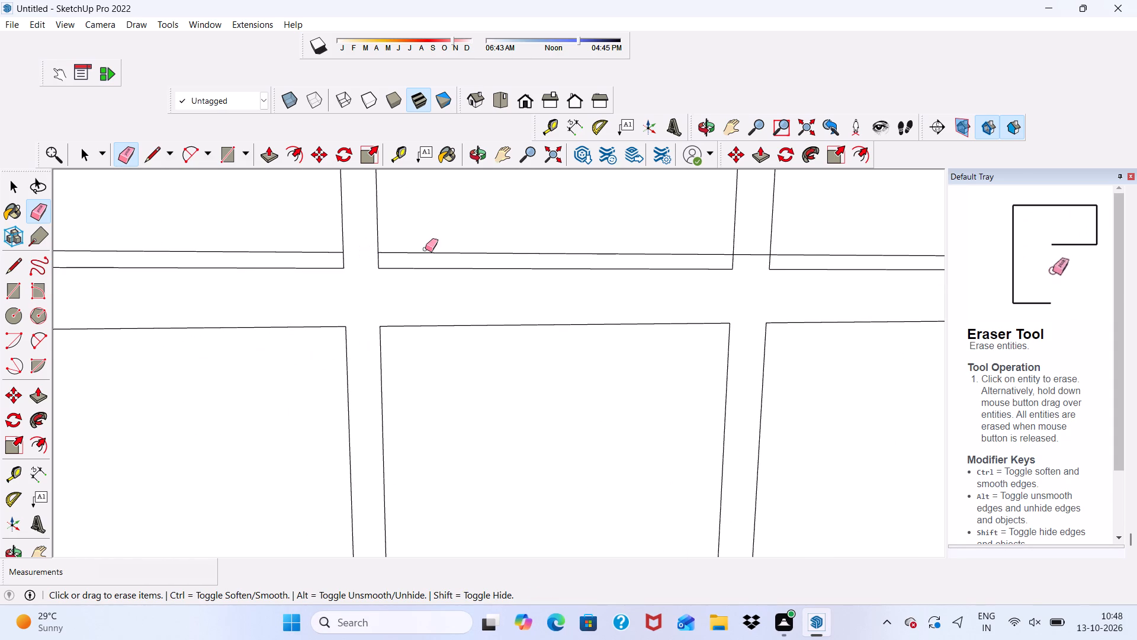
pyautogui.click(433, 249)
pyautogui.moveTo(293, 257); pyautogui.dragTo(297, 253)
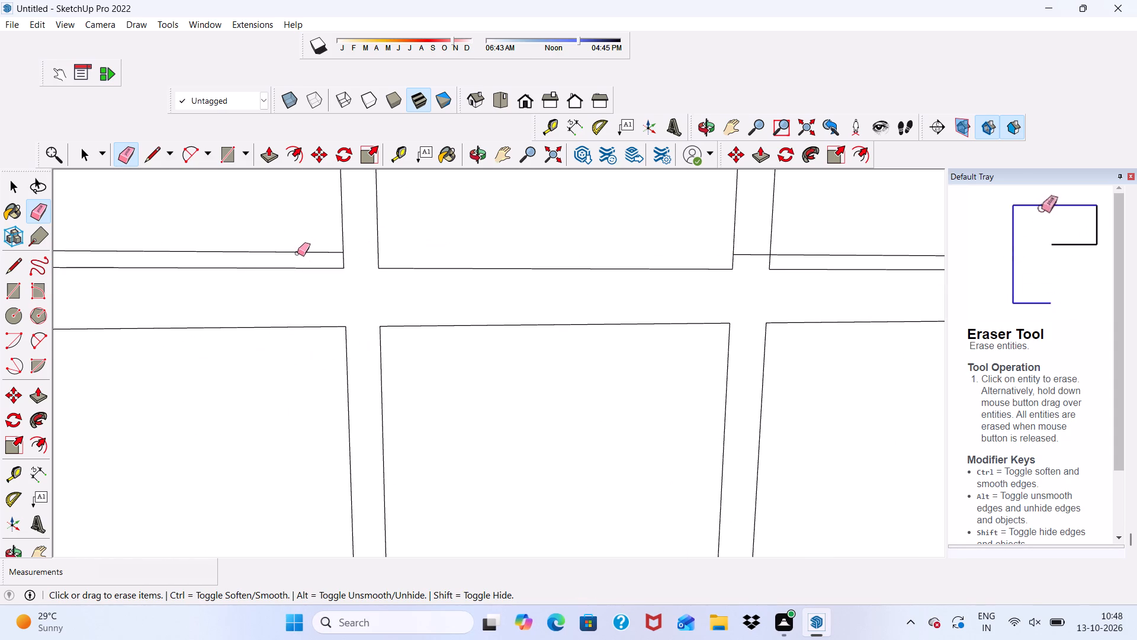
pyautogui.moveTo(297, 253); pyautogui.dragTo(302, 249)
pyautogui.scroll(3, 725, 263)
pyautogui.moveTo(754, 256); pyautogui.dragTo(750, 266)
pyautogui.moveTo(804, 244); pyautogui.dragTo(804, 248)
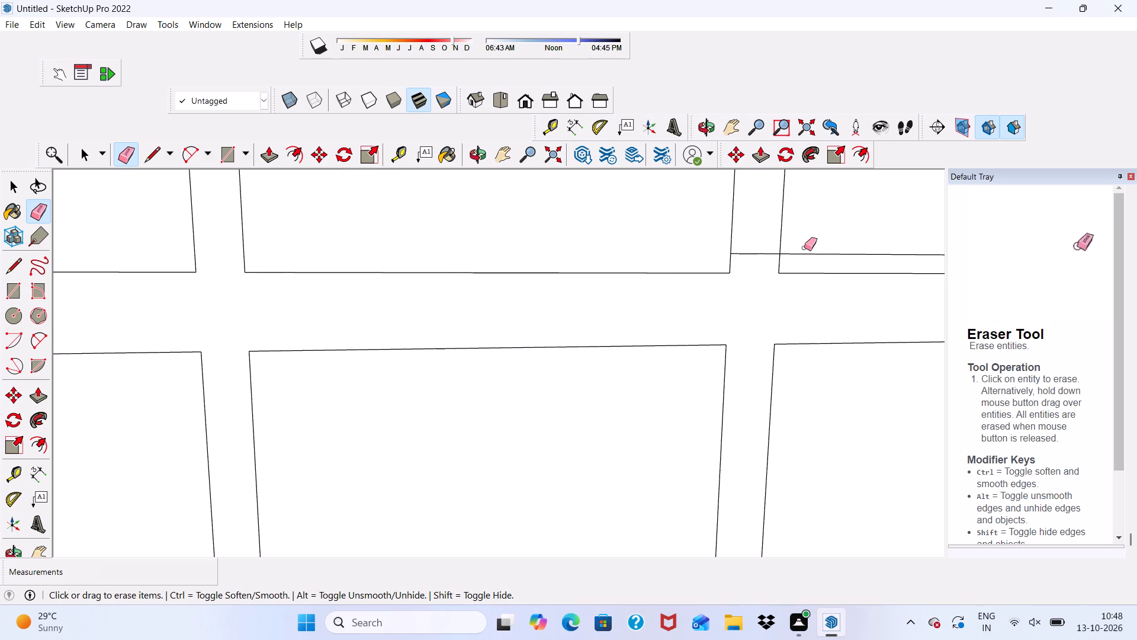
pyautogui.moveTo(804, 248); pyautogui.dragTo(801, 255)
pyautogui.moveTo(748, 249); pyautogui.dragTo(750, 257)
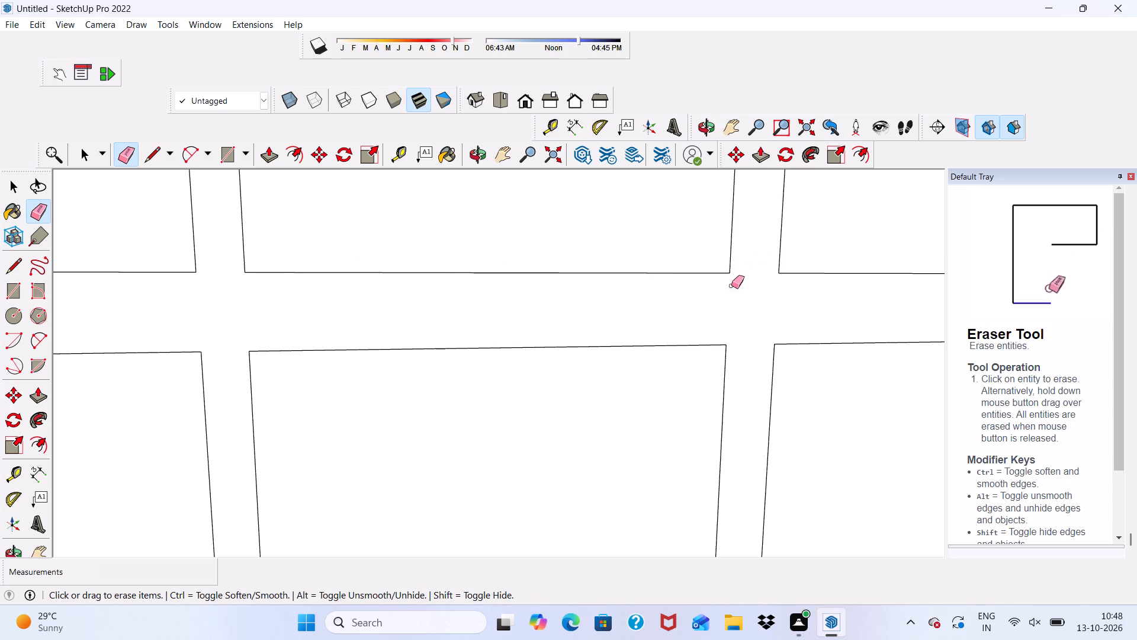
# Erase the rest of that siding line across the window-side pane and its adjoining vertical bar.
pyautogui.scroll(-11, 512, 594)
pyautogui.scroll(-8, 476, 465)
pyautogui.scroll(2, 773, 378)
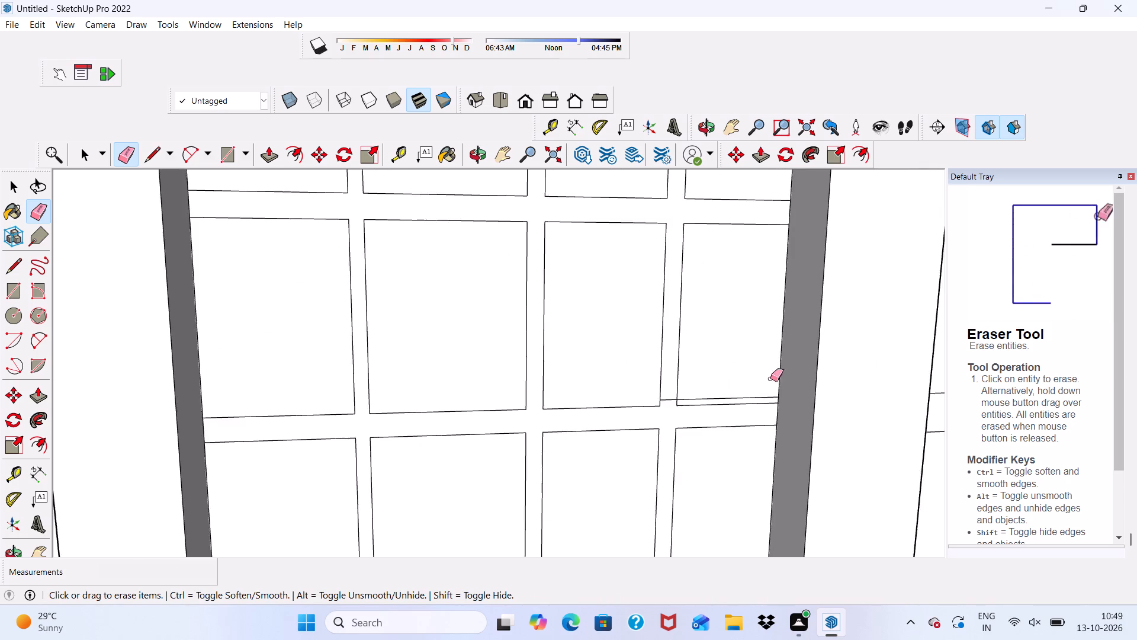
pyautogui.scroll(14, 770, 379)
pyautogui.moveTo(763, 399); pyautogui.dragTo(744, 402)
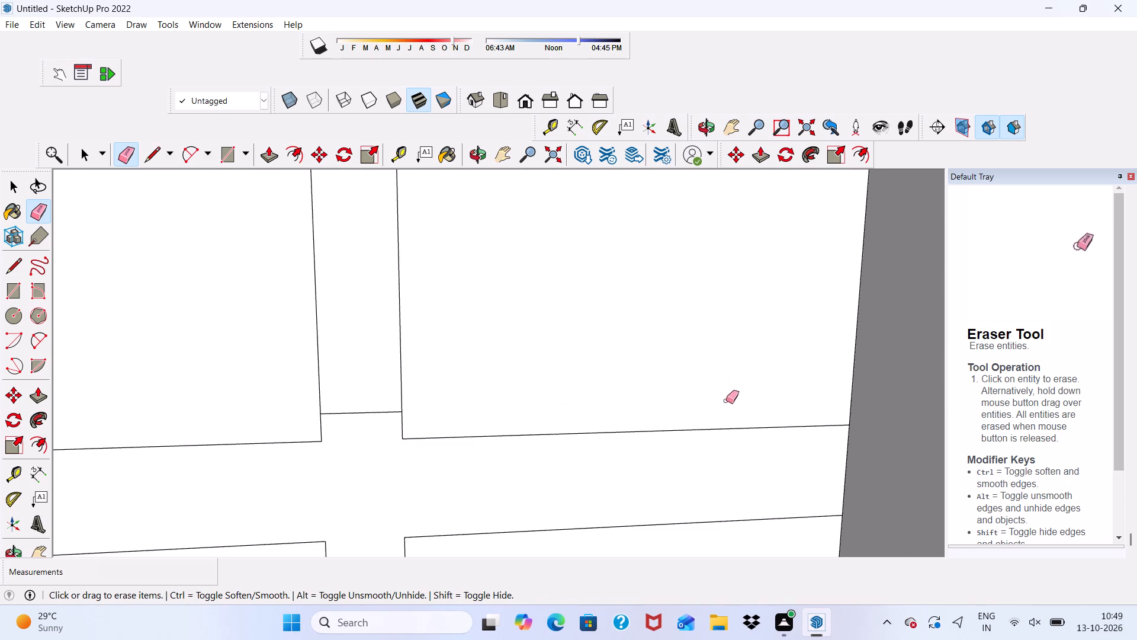
pyautogui.moveTo(372, 404); pyautogui.dragTo(368, 427)
# Erase the siding lines crossing the window pane nearest the door.
pyautogui.scroll(-16, 368, 427)
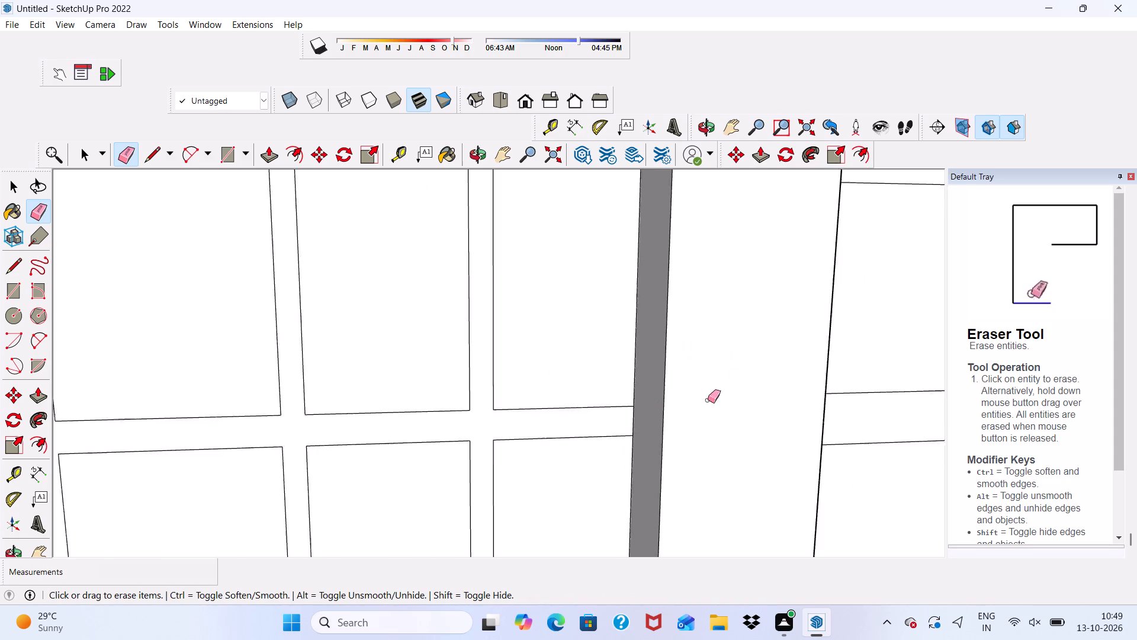
pyautogui.scroll(-14, 708, 400)
pyautogui.scroll(-1, 589, 403)
pyautogui.moveTo(593, 408); pyautogui.dragTo(467, 452, button='middle')
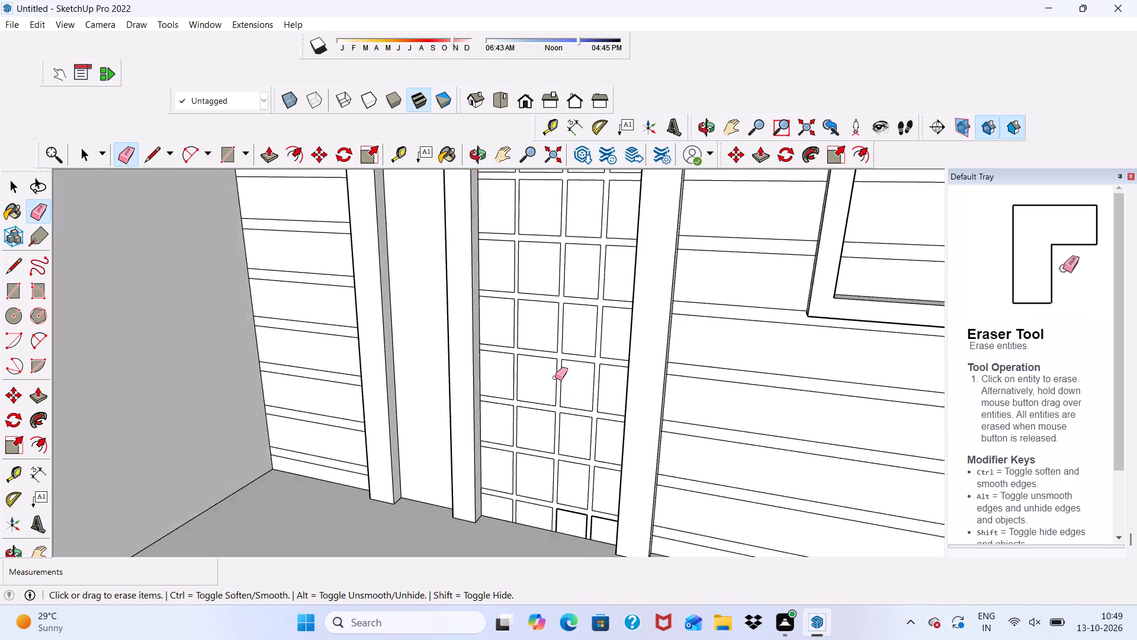
pyautogui.scroll(-11, 560, 408)
pyautogui.scroll(6, 584, 398)
pyautogui.scroll(6, 622, 288)
pyautogui.scroll(-1, 625, 295)
pyautogui.scroll(3, 839, 309)
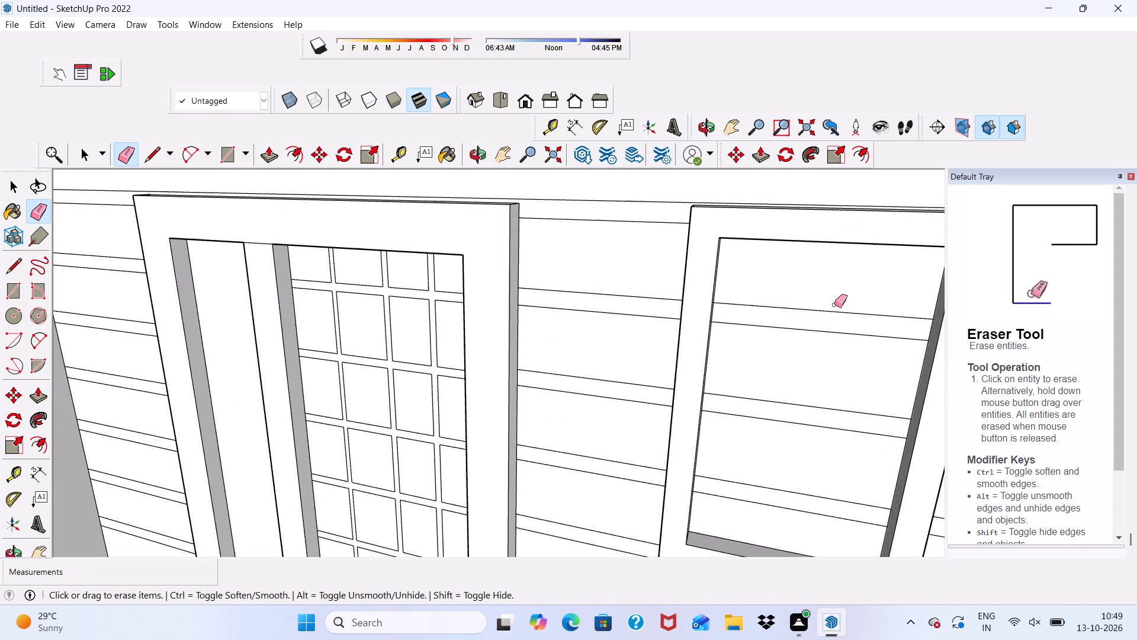
pyautogui.moveTo(829, 302); pyautogui.dragTo(789, 509)
# Erase the siding lines crossing the window pane farthest from the door.
pyautogui.scroll(-7, 678, 395)
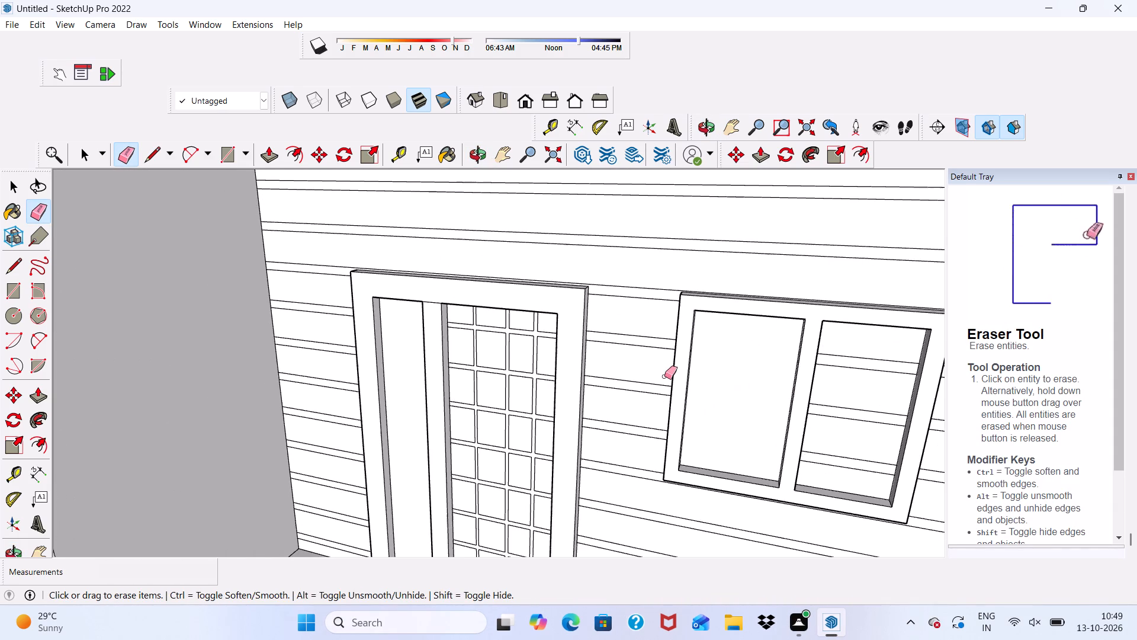
pyautogui.moveTo(778, 394); pyautogui.dragTo(755, 343, button='middle')
pyautogui.moveTo(885, 302); pyautogui.dragTo(858, 445)
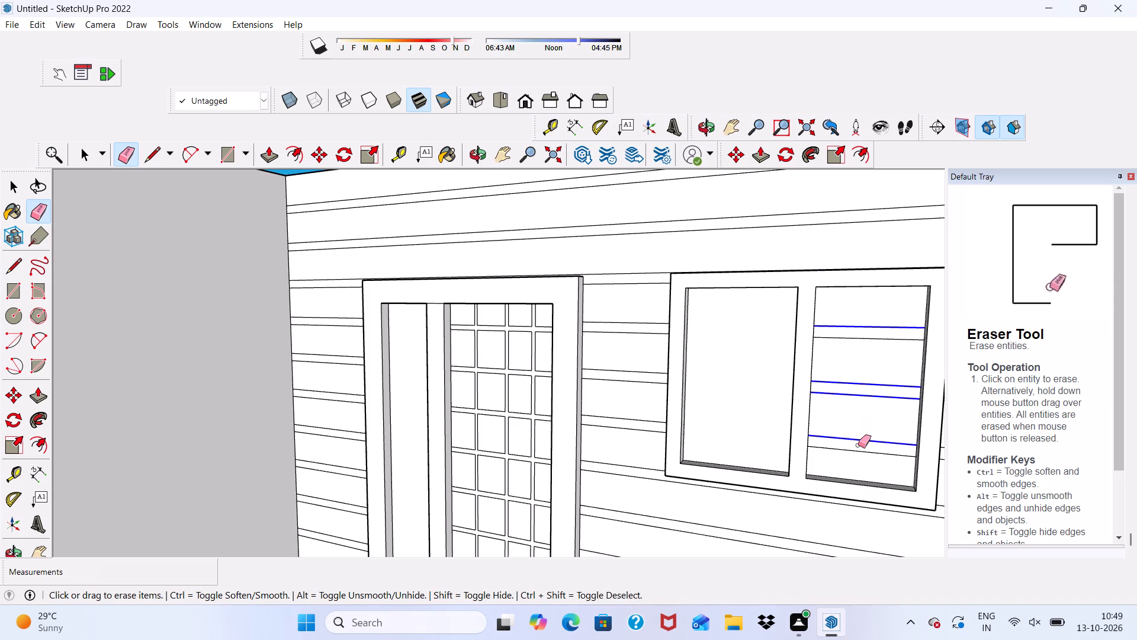
pyautogui.moveTo(858, 445); pyautogui.dragTo(852, 463)
pyautogui.moveTo(852, 325); pyautogui.dragTo(855, 358)
# Examine the door and window wall in the Front view.
pyautogui.scroll(-1, 728, 409)
pyautogui.moveTo(689, 420); pyautogui.dragTo(553, 408, button='middle')
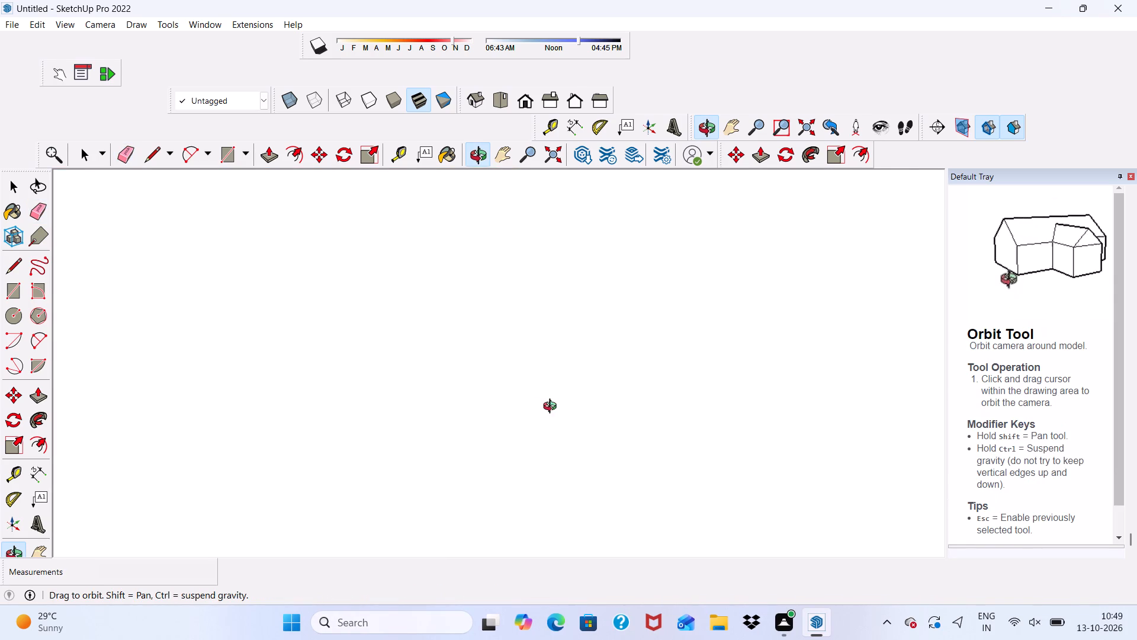
pyautogui.moveTo(553, 408); pyautogui.dragTo(648, 374, button='middle')
pyautogui.scroll(5, 917, 311)
pyautogui.scroll(-5, 570, 302)
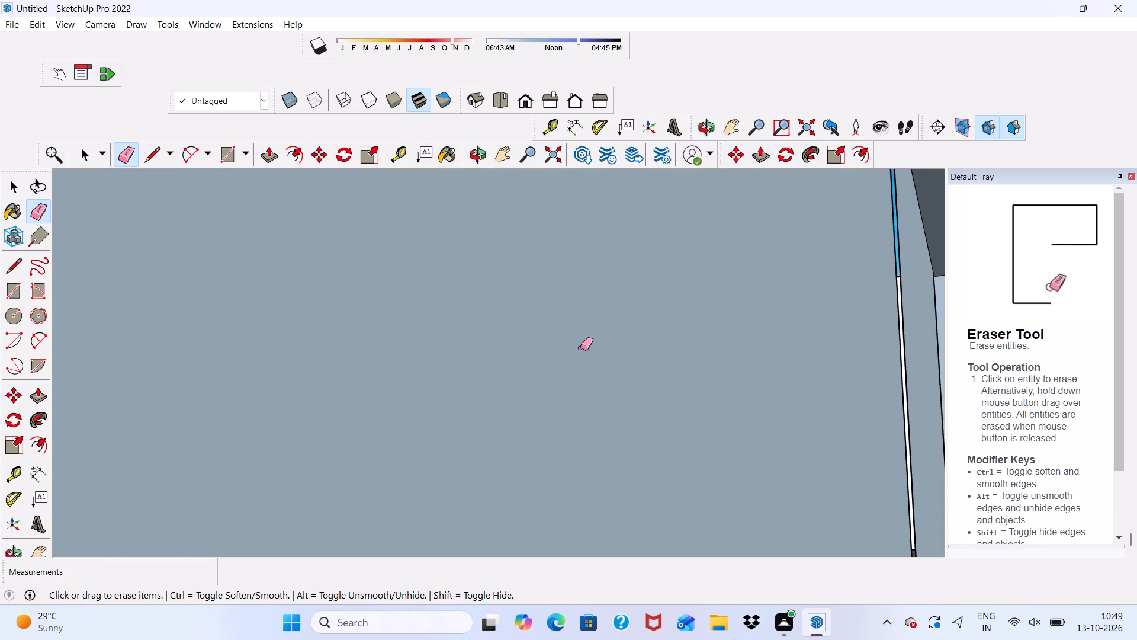
pyautogui.click(516, 100)
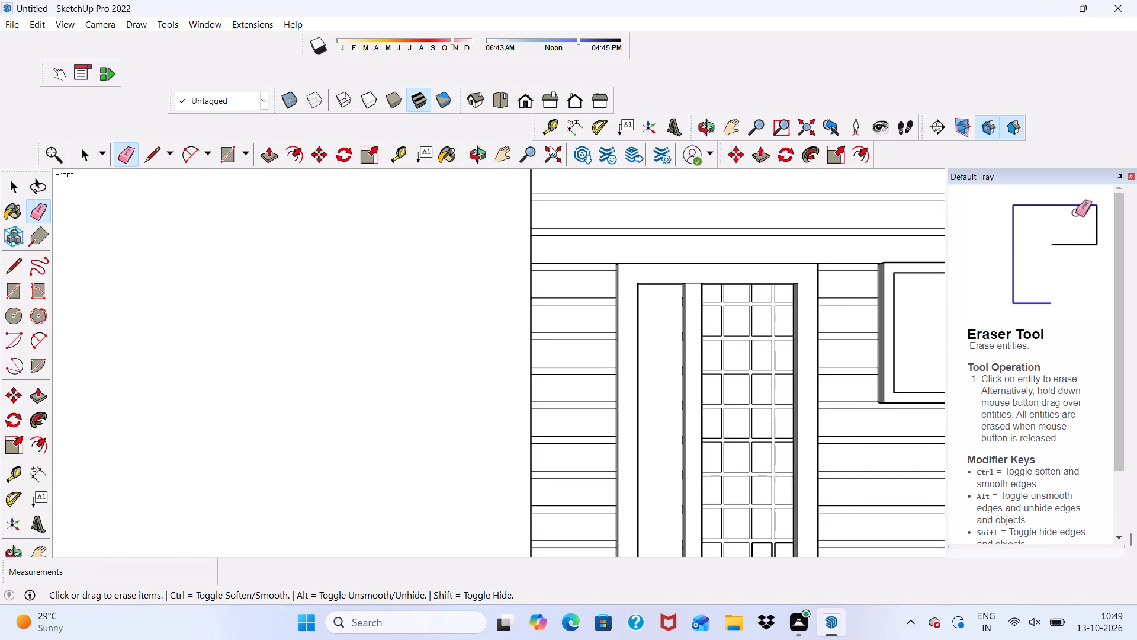
pyautogui.scroll(-4, 565, 183)
pyautogui.scroll(5, 699, 344)
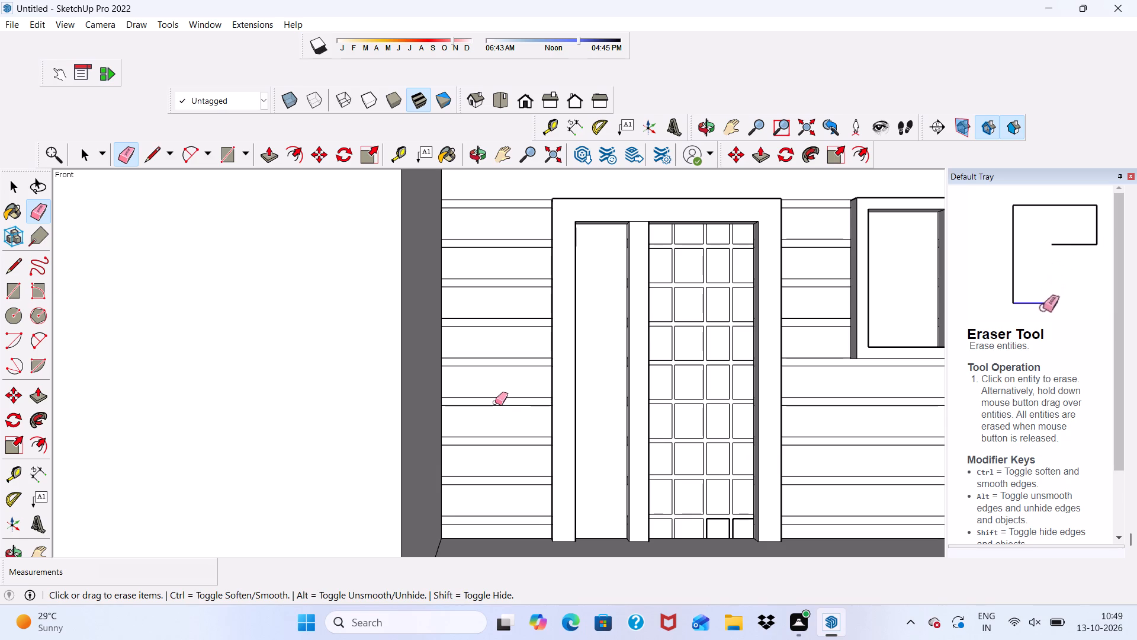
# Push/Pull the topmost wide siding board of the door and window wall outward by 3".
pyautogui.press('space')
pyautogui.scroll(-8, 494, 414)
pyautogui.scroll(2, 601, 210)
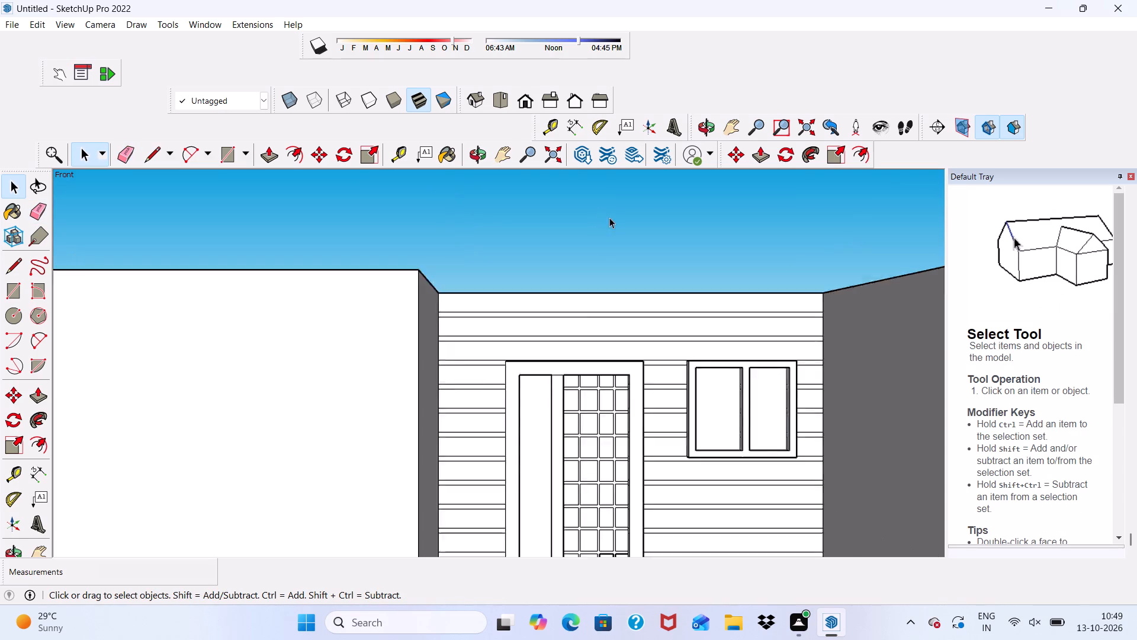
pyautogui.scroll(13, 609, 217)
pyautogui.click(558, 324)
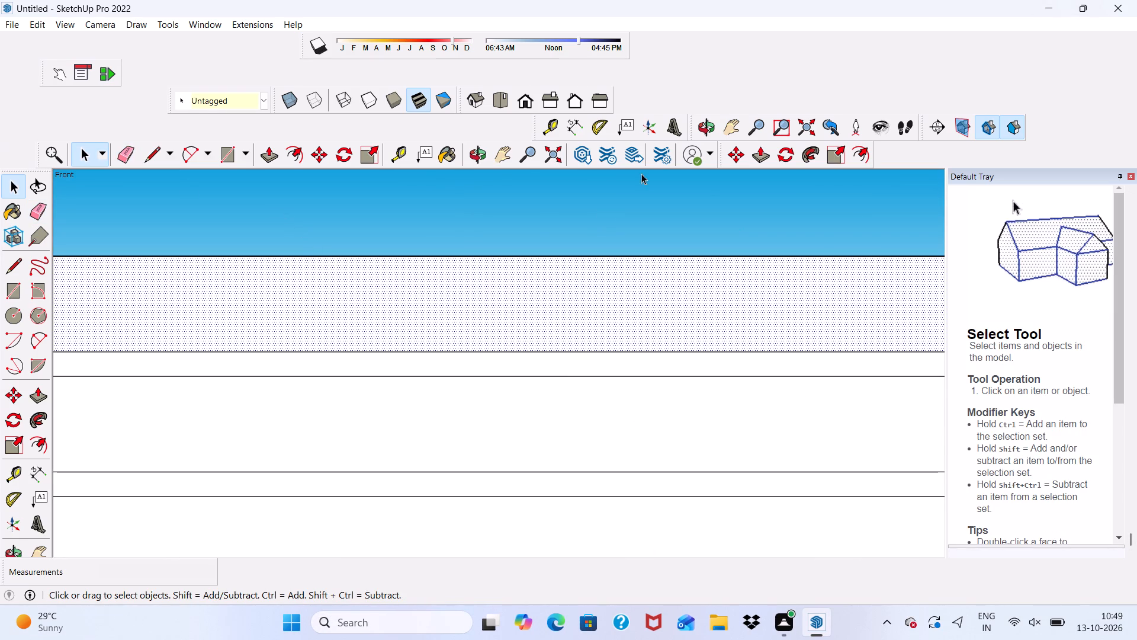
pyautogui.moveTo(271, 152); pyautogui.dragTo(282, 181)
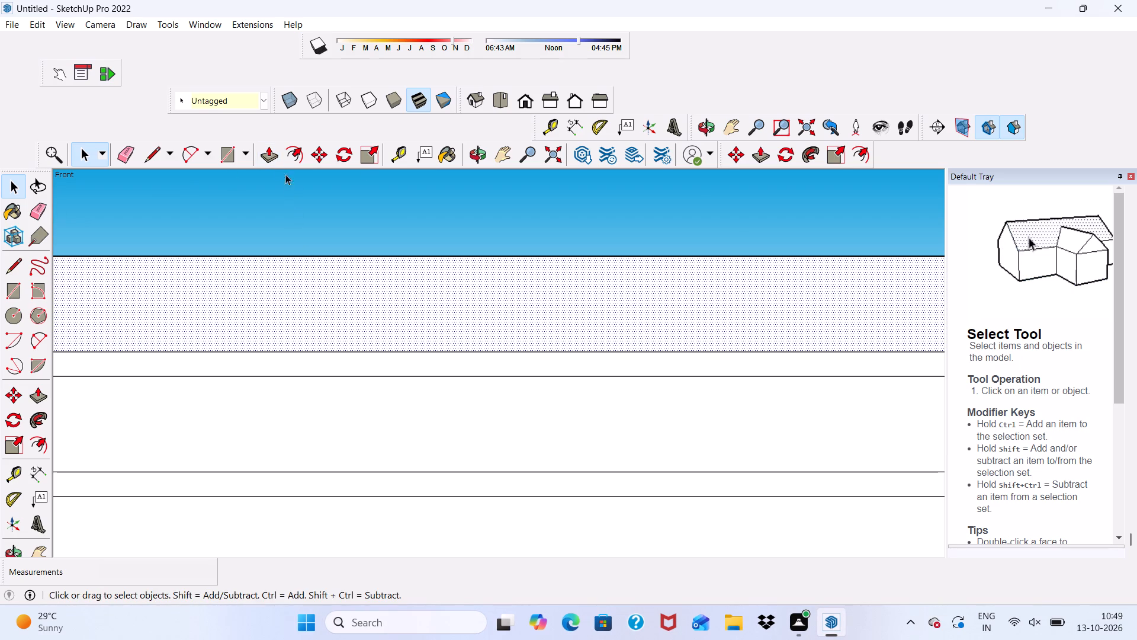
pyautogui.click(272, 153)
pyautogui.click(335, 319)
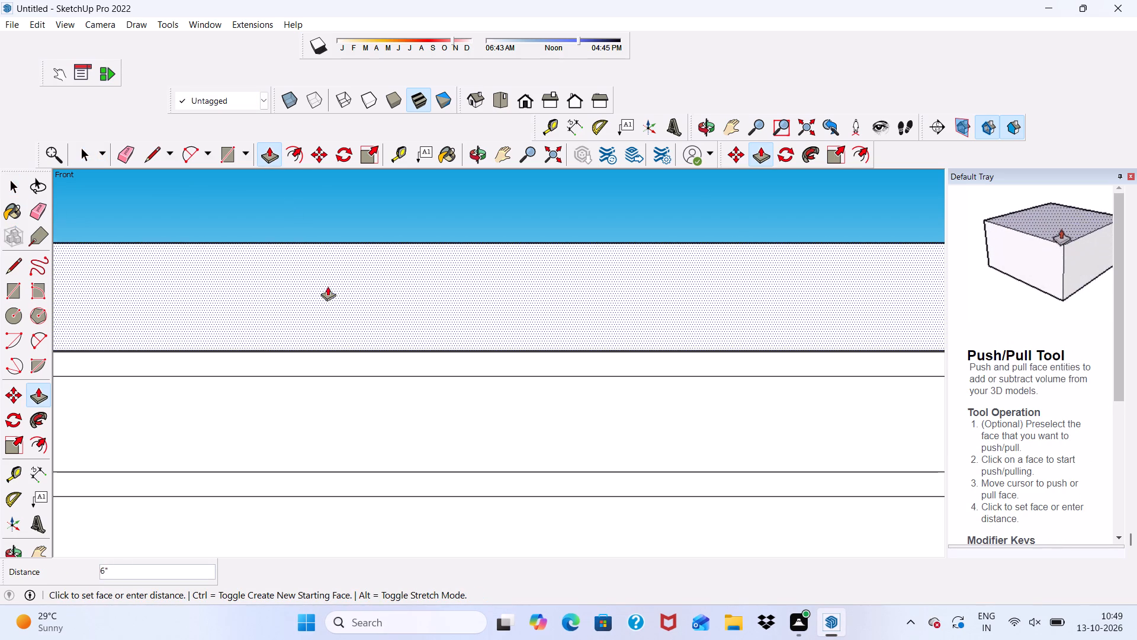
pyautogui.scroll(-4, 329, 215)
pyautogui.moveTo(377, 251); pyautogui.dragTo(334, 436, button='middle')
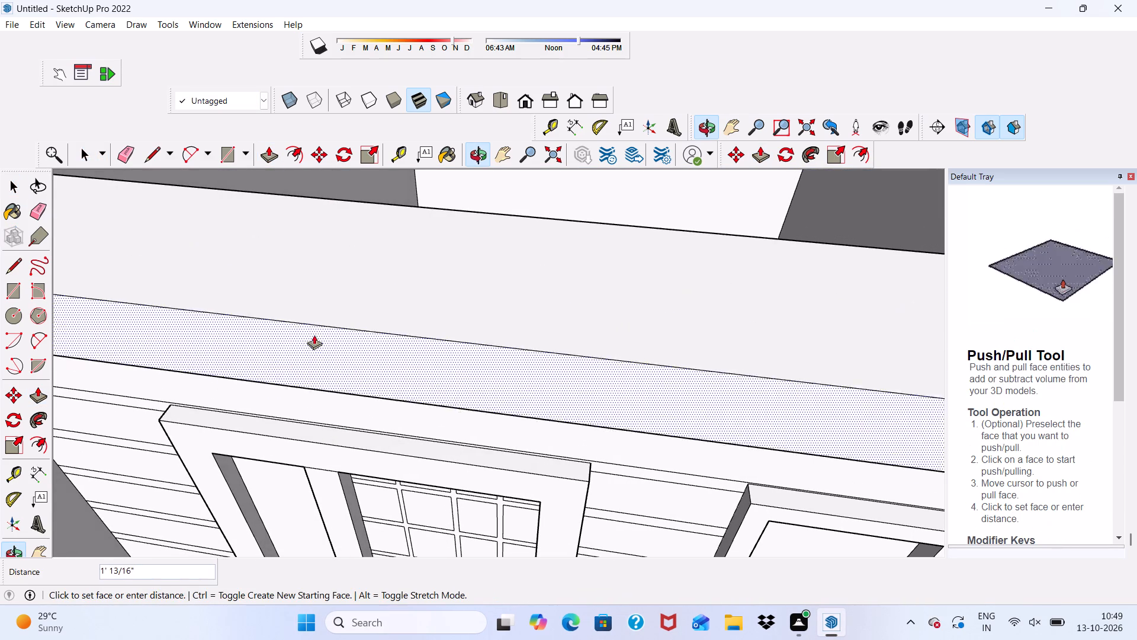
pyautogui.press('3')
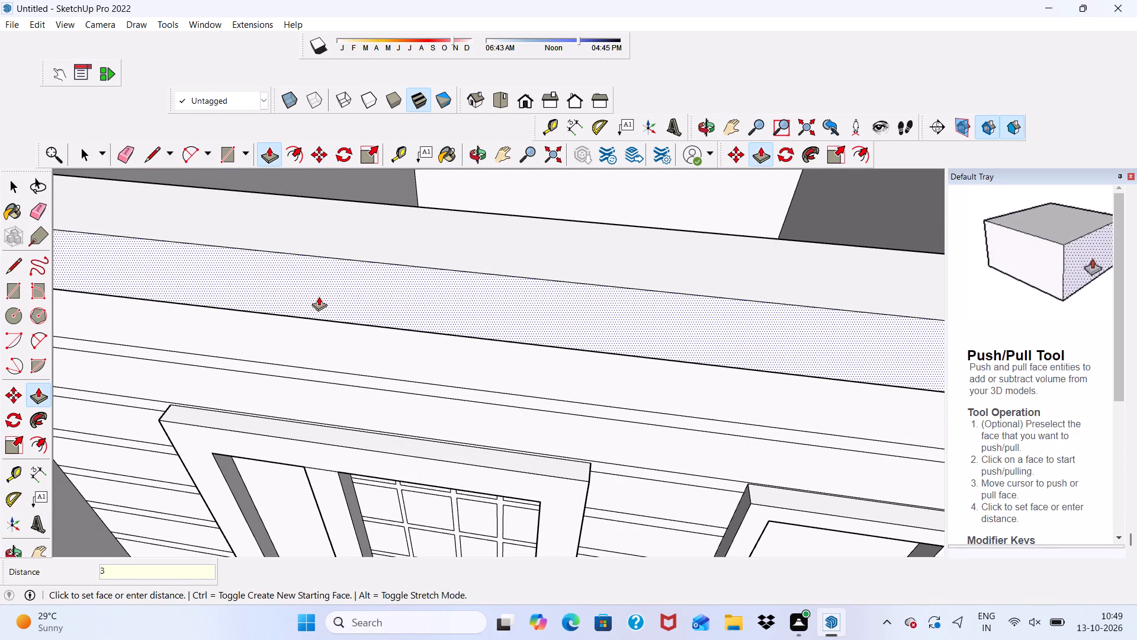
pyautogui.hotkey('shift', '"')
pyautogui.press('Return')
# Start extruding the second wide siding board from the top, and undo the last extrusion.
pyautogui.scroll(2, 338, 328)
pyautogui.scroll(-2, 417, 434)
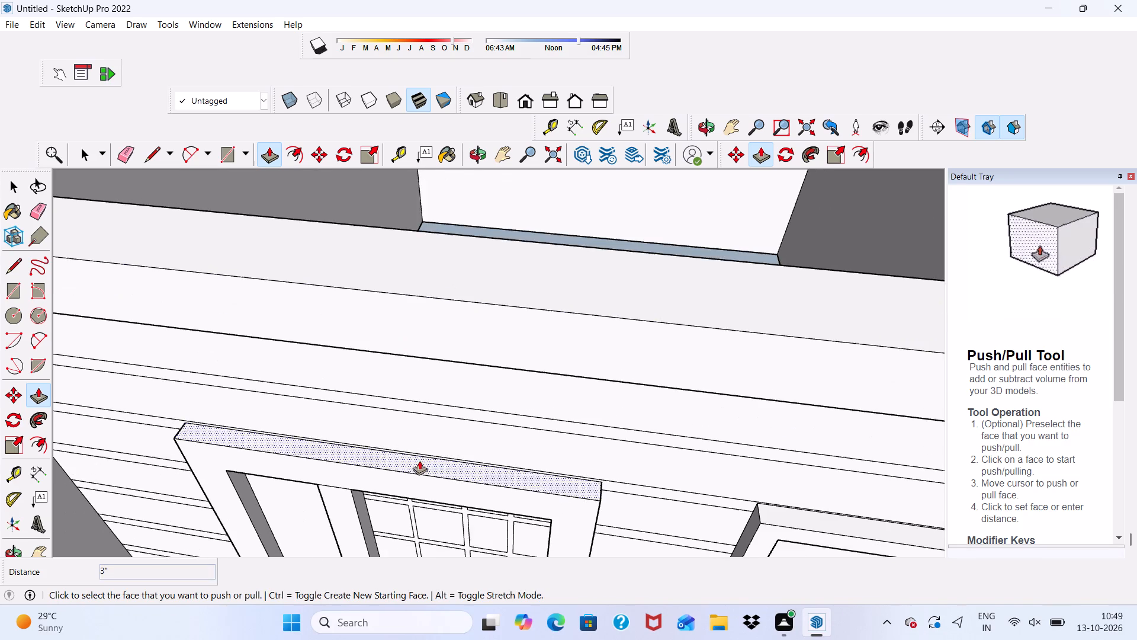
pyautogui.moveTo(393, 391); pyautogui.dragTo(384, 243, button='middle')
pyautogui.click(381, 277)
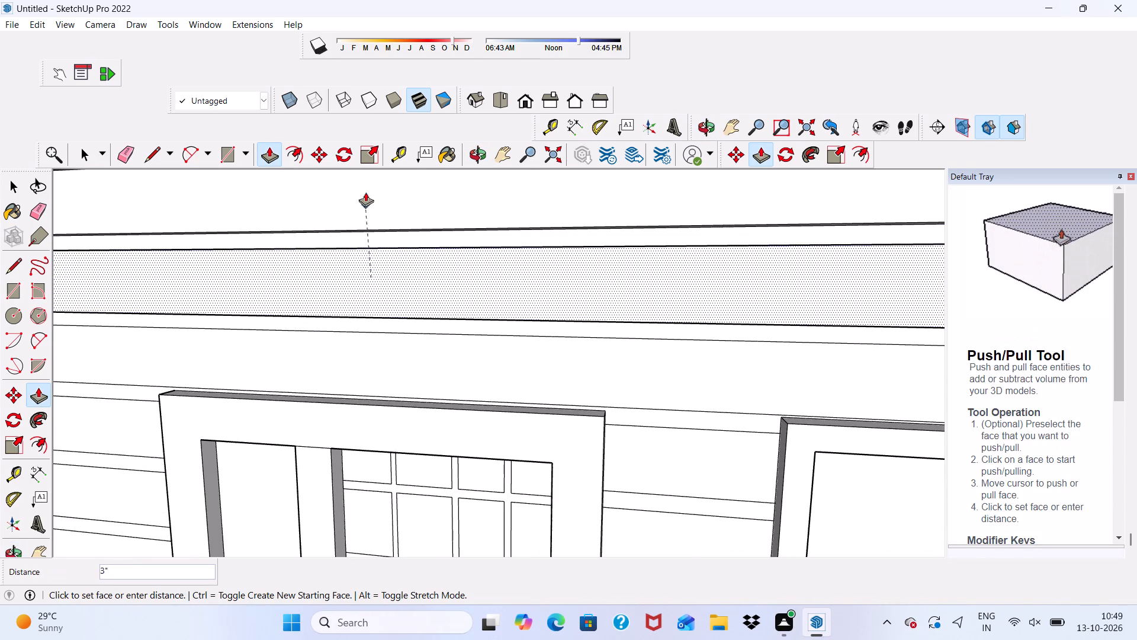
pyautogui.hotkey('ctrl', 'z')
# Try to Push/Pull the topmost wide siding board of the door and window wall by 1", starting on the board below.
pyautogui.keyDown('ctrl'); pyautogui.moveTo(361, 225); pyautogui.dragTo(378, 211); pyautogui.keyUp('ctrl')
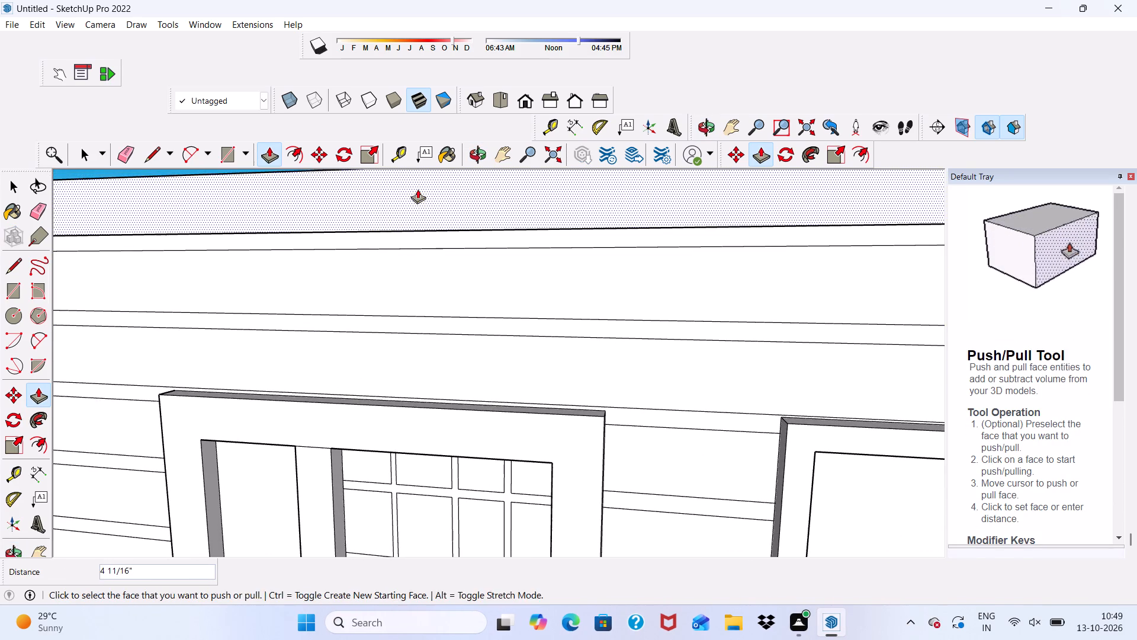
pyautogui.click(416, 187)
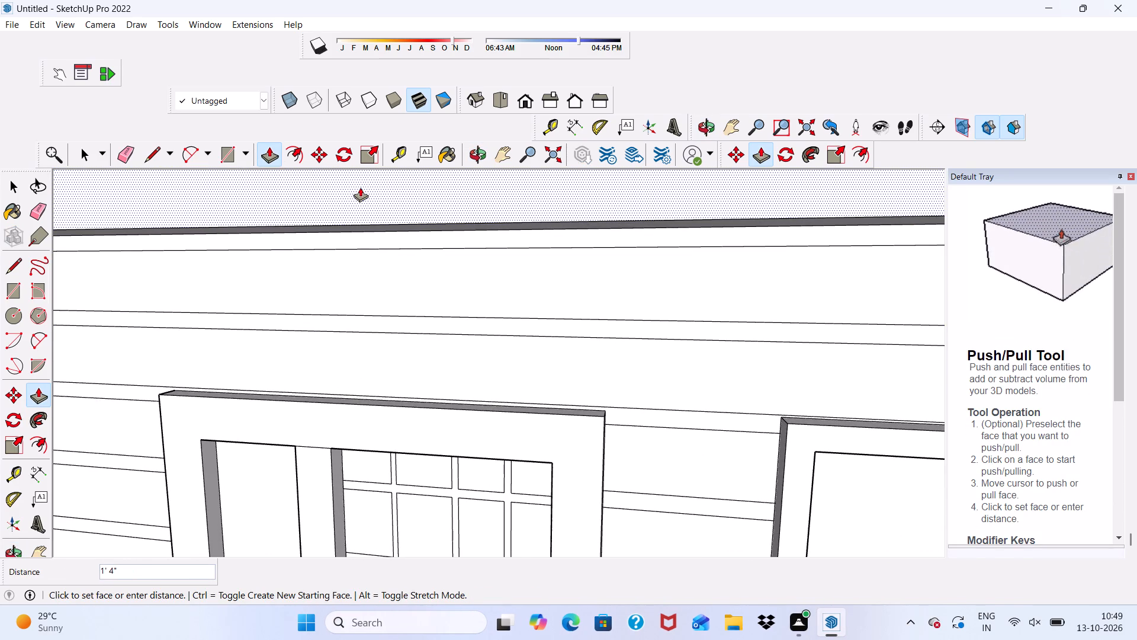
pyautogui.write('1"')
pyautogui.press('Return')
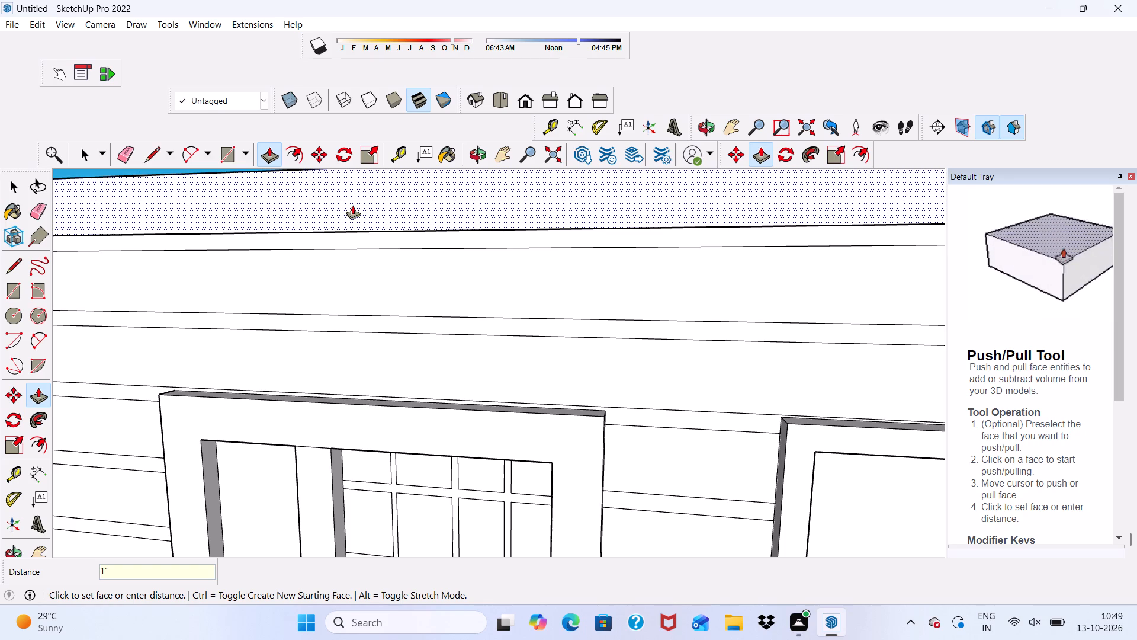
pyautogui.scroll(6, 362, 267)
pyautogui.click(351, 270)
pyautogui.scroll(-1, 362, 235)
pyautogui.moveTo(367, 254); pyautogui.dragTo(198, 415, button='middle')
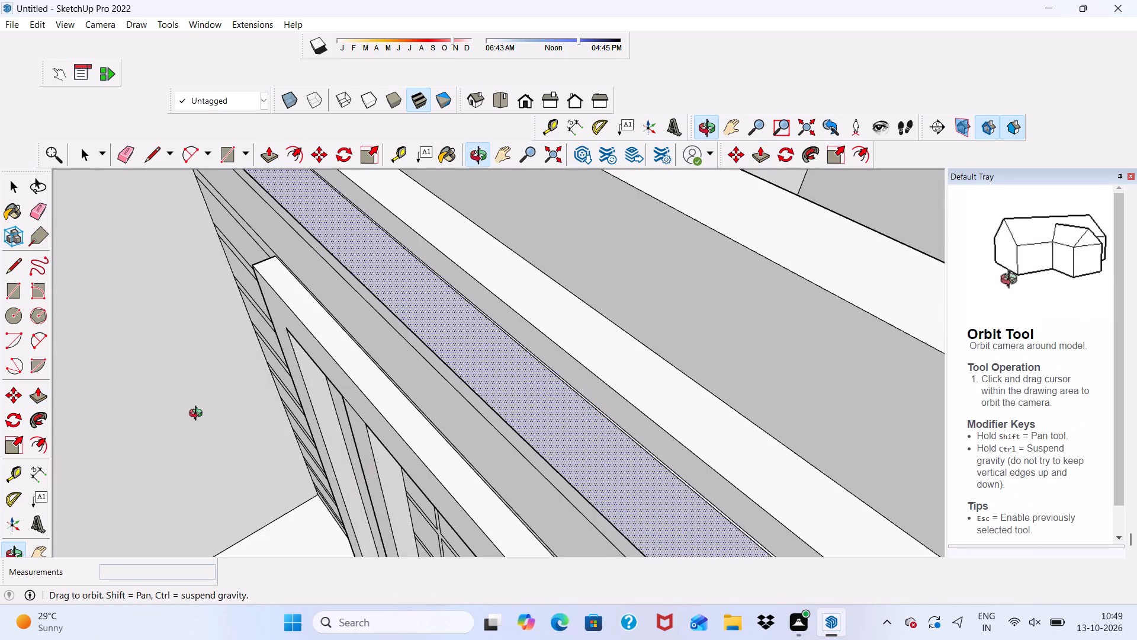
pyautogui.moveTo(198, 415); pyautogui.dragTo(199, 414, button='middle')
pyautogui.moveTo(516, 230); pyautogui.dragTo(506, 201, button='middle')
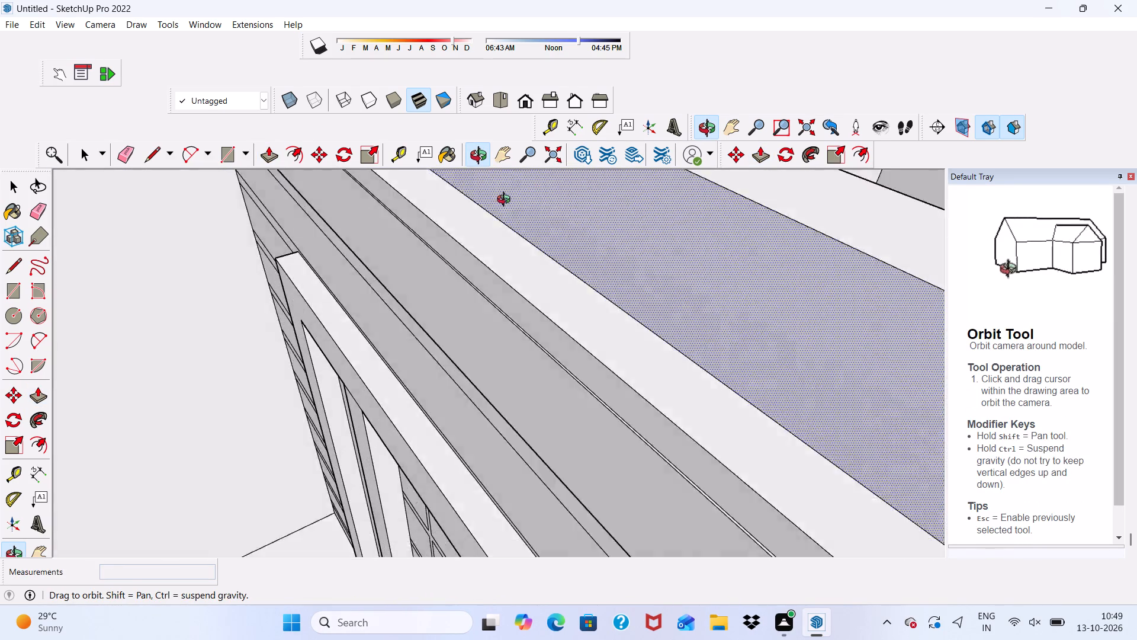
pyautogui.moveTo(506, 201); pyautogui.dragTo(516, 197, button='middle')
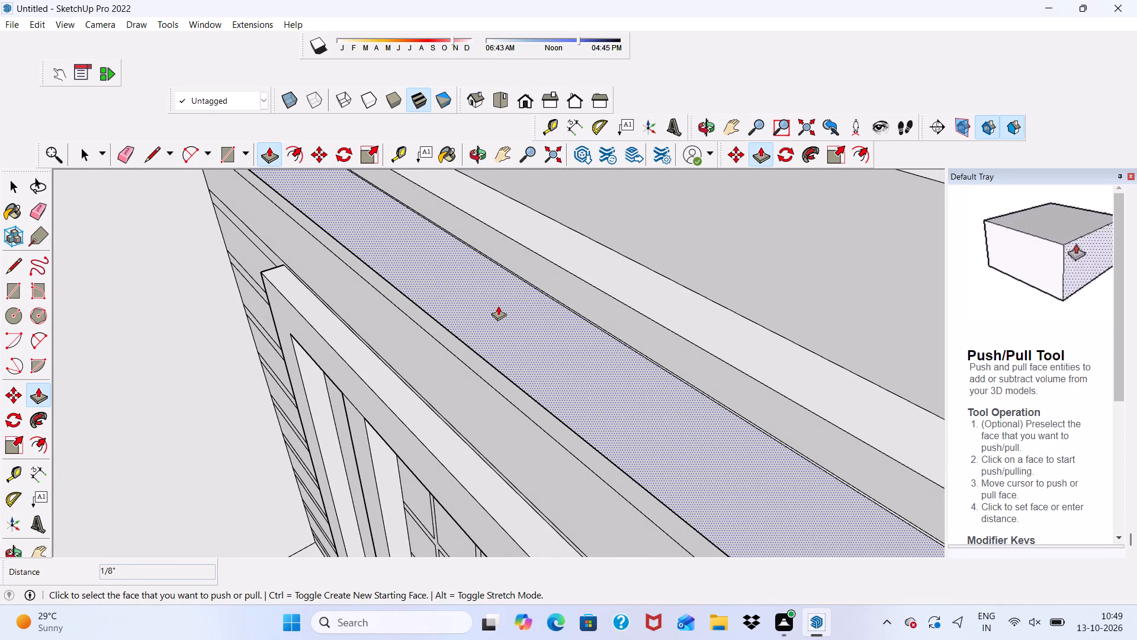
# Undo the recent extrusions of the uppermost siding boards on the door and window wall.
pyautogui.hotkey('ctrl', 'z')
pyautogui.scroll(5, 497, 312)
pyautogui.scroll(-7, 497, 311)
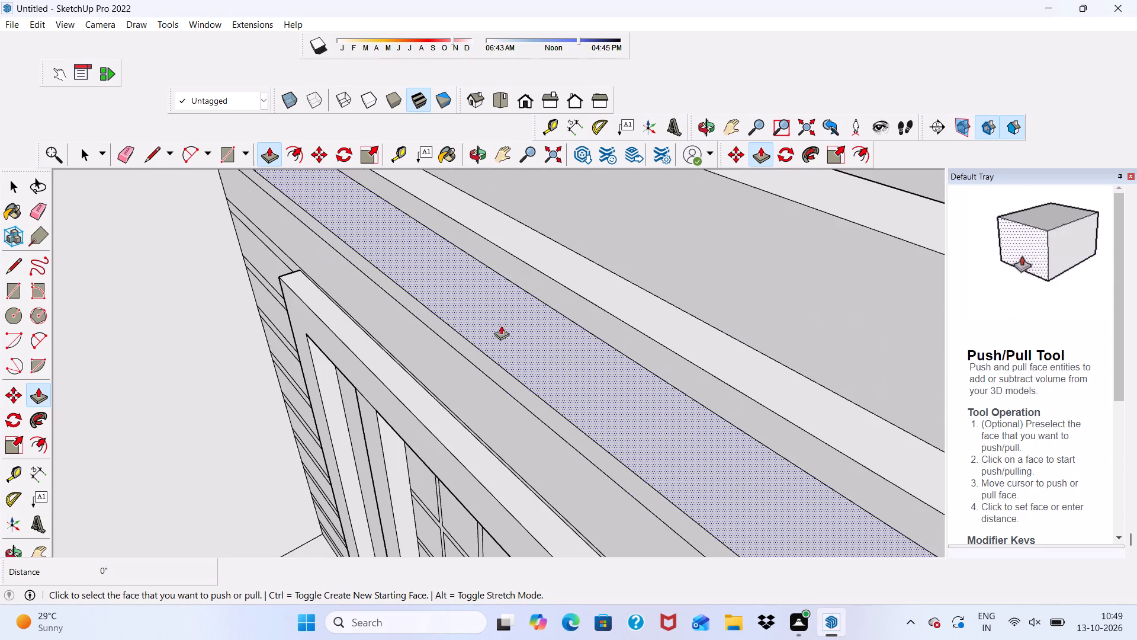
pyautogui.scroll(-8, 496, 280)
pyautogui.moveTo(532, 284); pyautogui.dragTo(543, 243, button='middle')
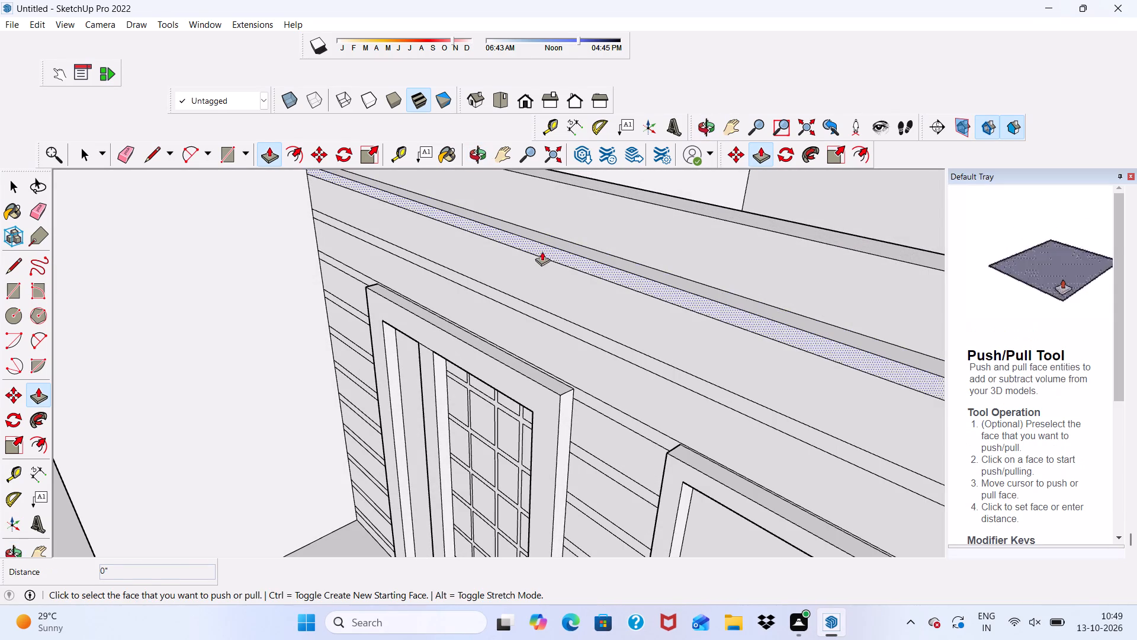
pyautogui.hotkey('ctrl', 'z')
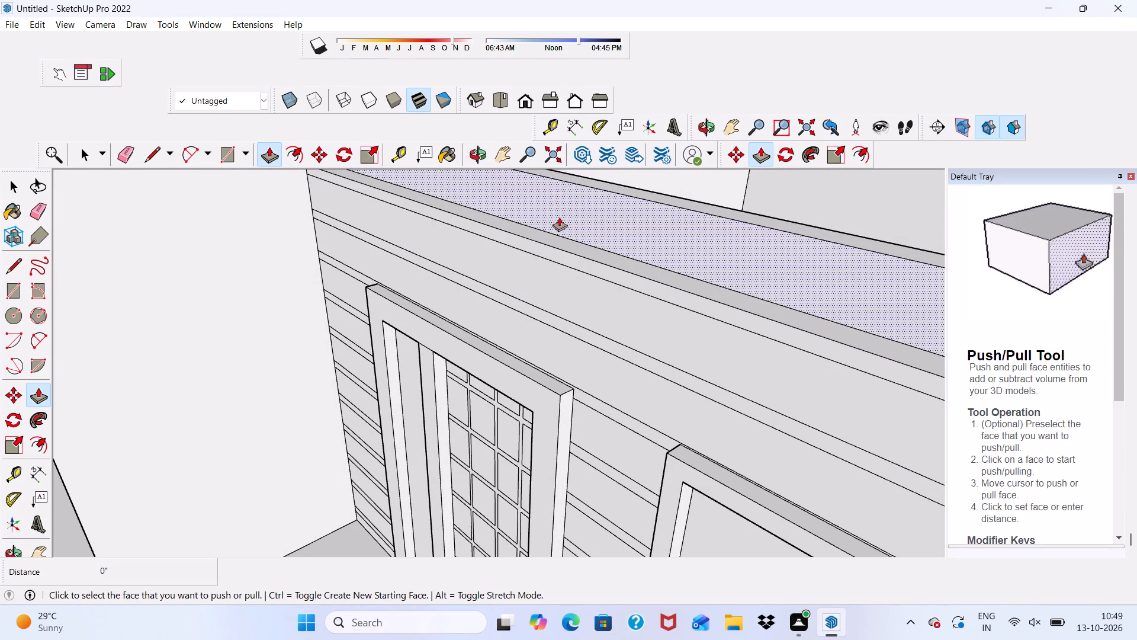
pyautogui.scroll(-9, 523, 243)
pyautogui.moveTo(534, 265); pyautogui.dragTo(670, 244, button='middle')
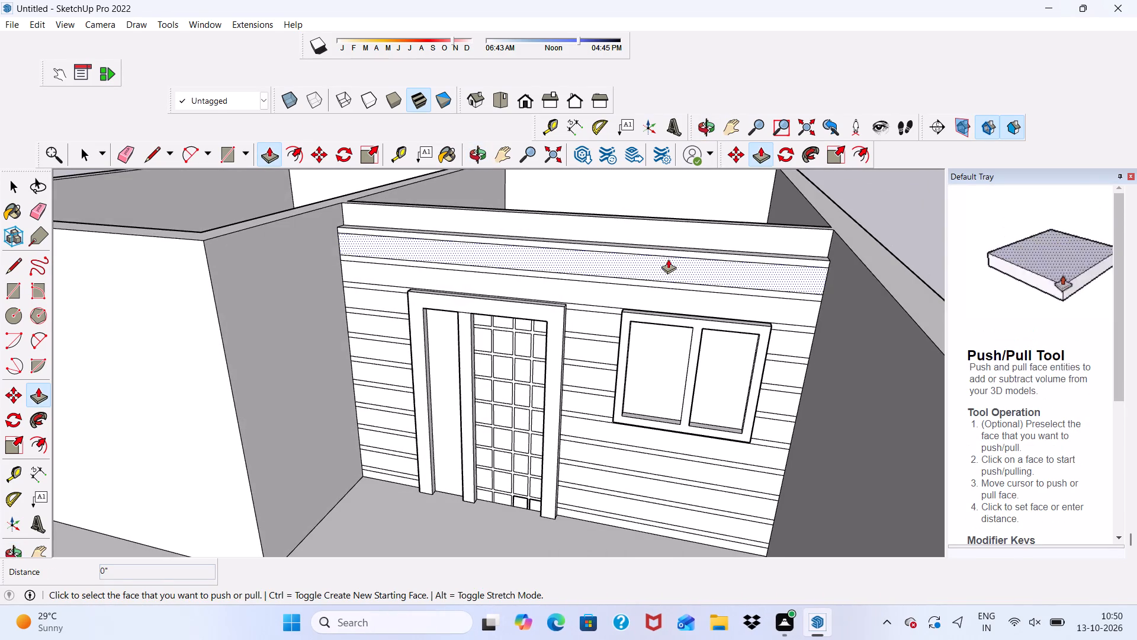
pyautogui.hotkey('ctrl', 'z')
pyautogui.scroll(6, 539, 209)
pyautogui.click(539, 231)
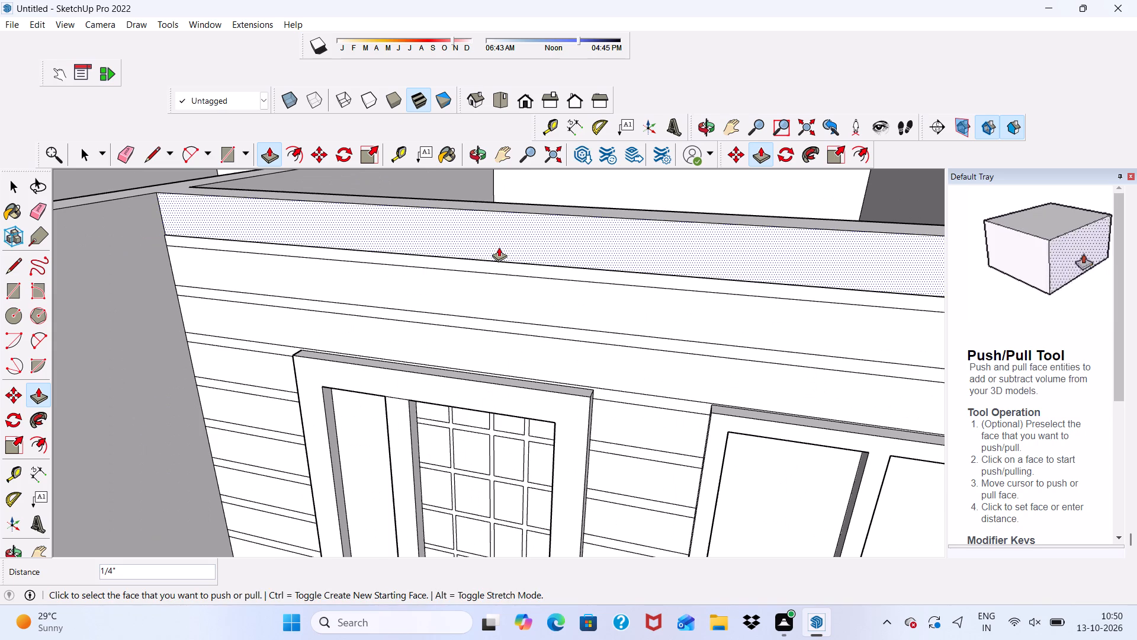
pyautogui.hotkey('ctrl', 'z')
# Push/Pull the top three full-width siding boards above the door and window outward by 2" each.
pyautogui.click(499, 230)
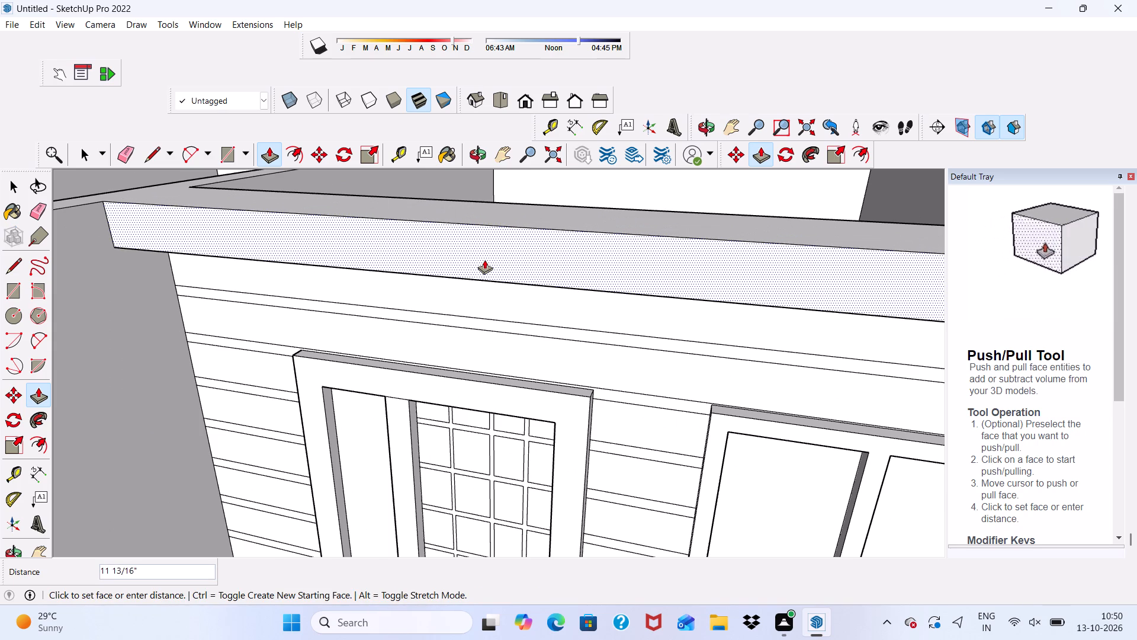
pyautogui.write('2"')
pyautogui.press('Return')
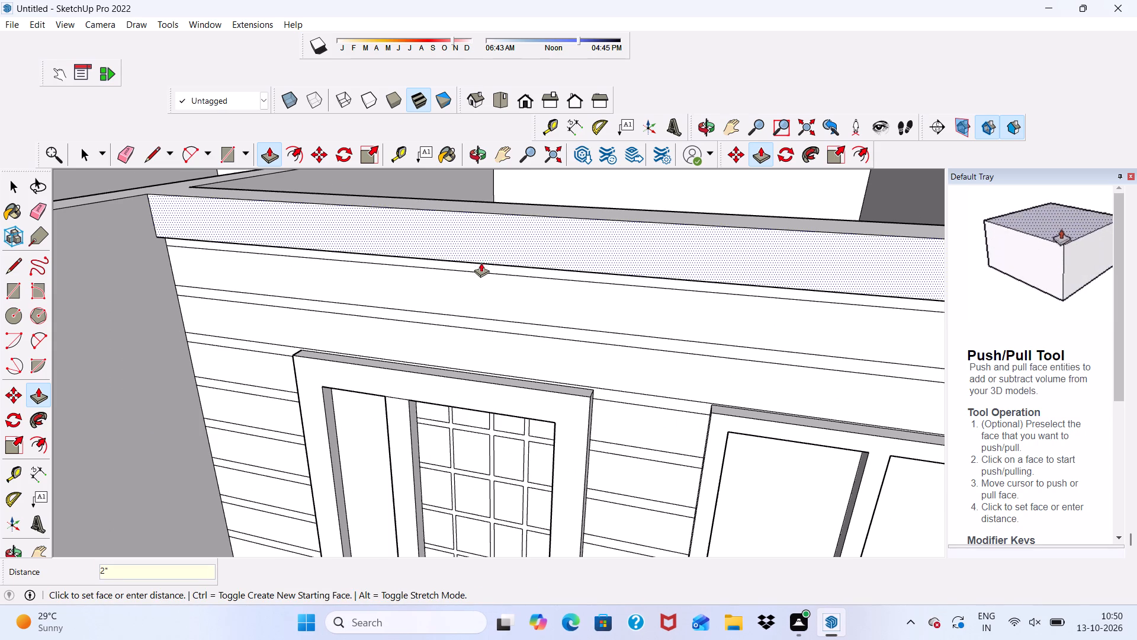
pyautogui.click(461, 301)
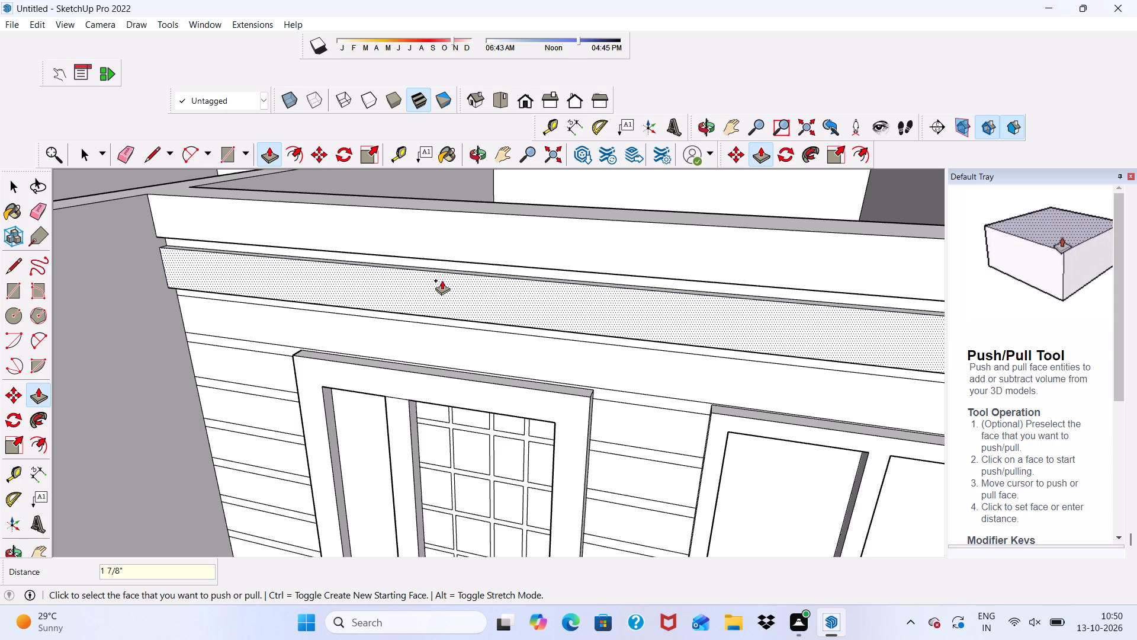
pyautogui.hotkey('ctrl', 'z')
pyautogui.click(444, 298)
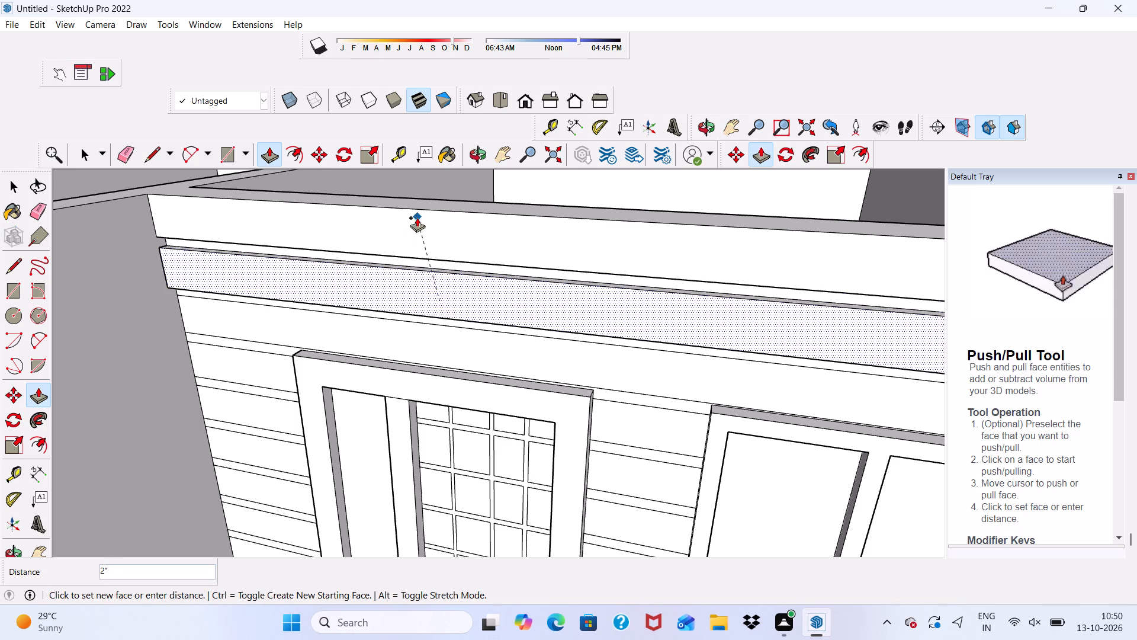
pyautogui.click(415, 215)
pyautogui.moveTo(425, 290); pyautogui.dragTo(620, 168, button='middle')
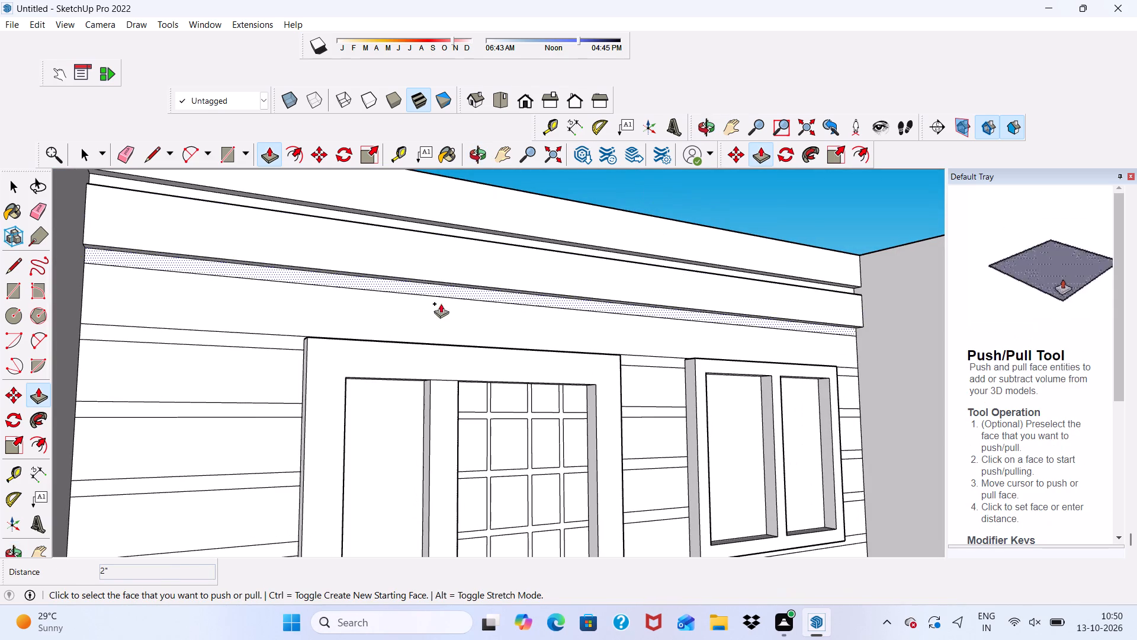
pyautogui.scroll(5, 384, 315)
pyautogui.click(384, 318)
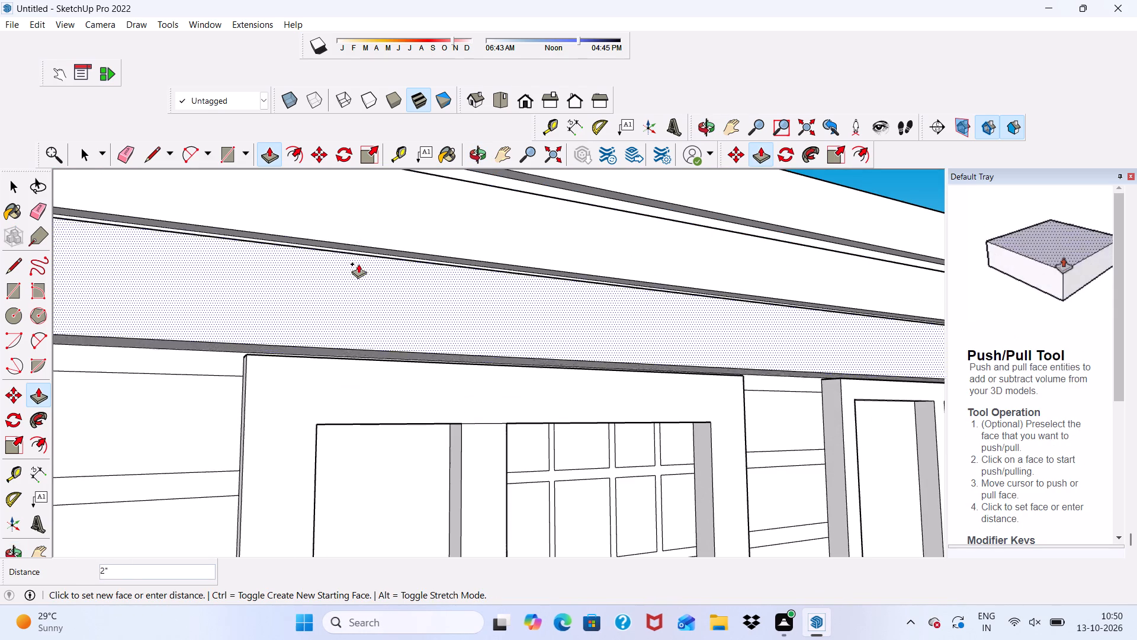
pyautogui.click(354, 236)
# Push/Pull the uppermost short siding board between the door frame and the adjoining side wall outward by 2".
pyautogui.scroll(1, 358, 205)
pyautogui.scroll(-8, 361, 223)
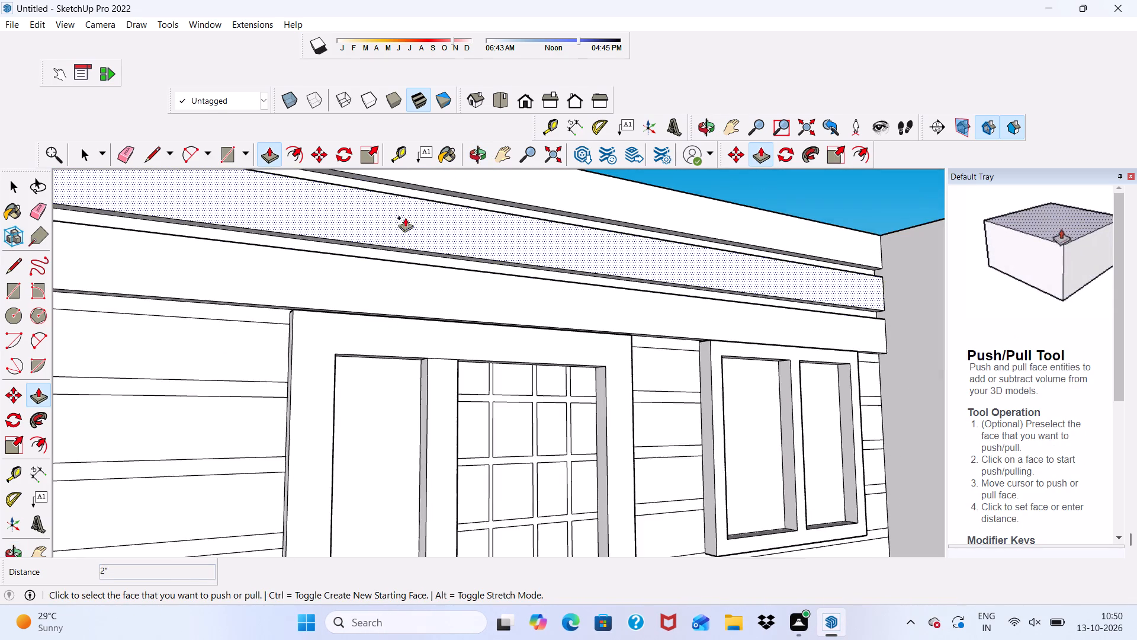
pyautogui.scroll(-2, 405, 217)
pyautogui.moveTo(405, 324); pyautogui.dragTo(313, 304, button='middle')
pyautogui.scroll(5, 292, 329)
pyautogui.click(269, 337)
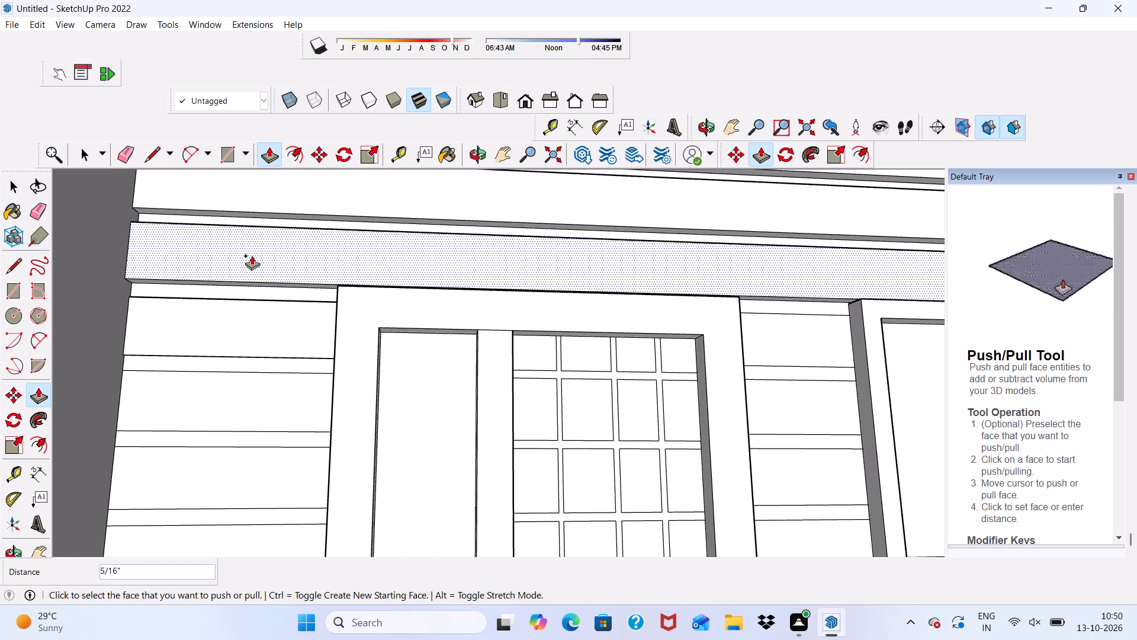
pyautogui.hotkey('ctrl', 'z')
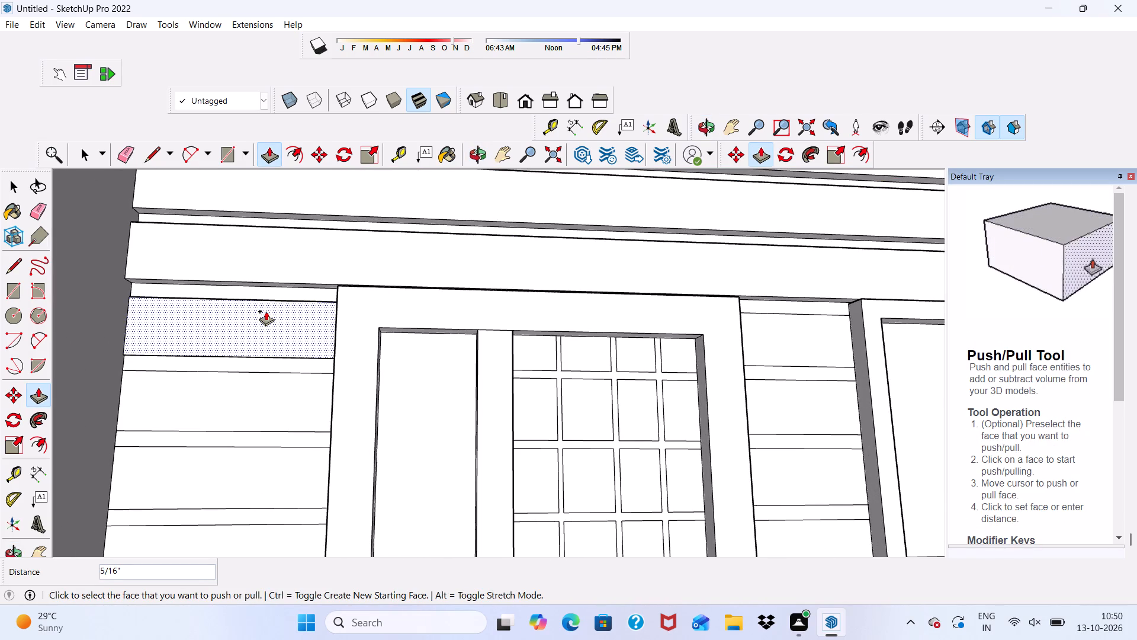
pyautogui.moveTo(266, 311); pyautogui.dragTo(132, 496, button='middle')
pyautogui.scroll(5, 316, 232)
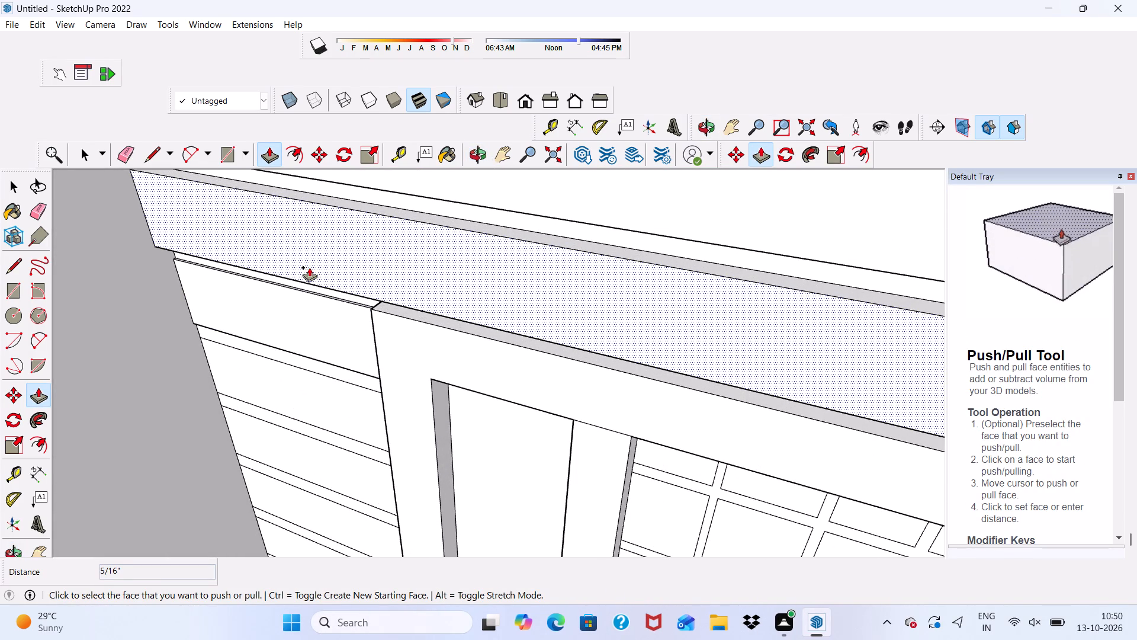
pyautogui.hotkey('ctrl', 'z')
pyautogui.click(305, 308)
pyautogui.moveTo(258, 263); pyautogui.dragTo(261, 271)
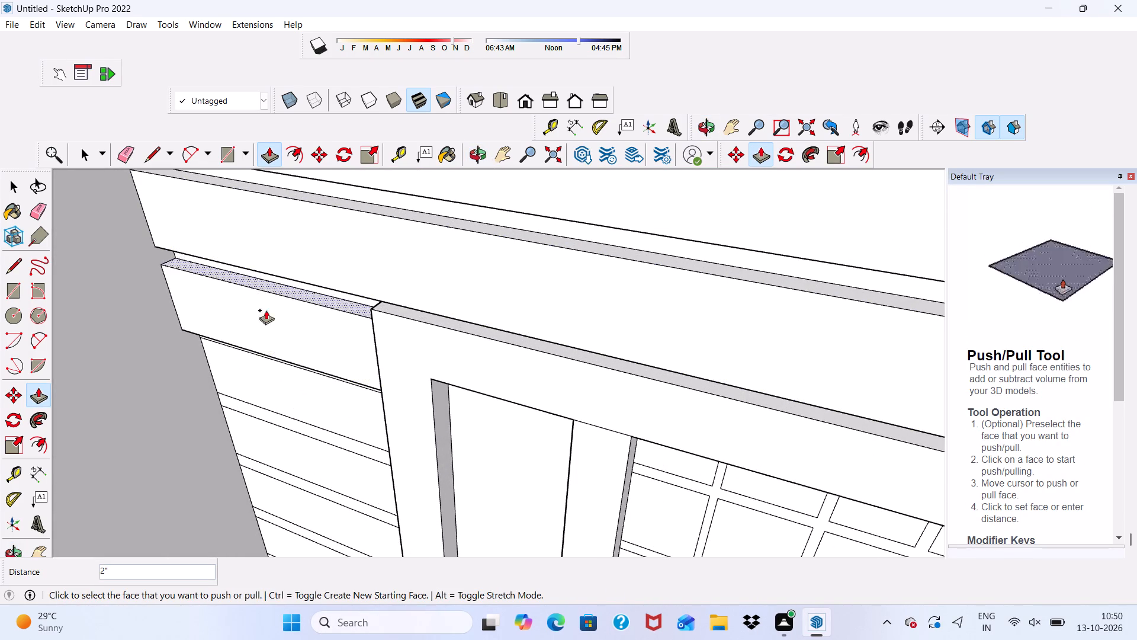
# Push/Pull the second short siding board from the top, between the side wall and the door frame, outward by 2".
pyautogui.click(272, 388)
pyautogui.hotkey('ctrl', 'z')
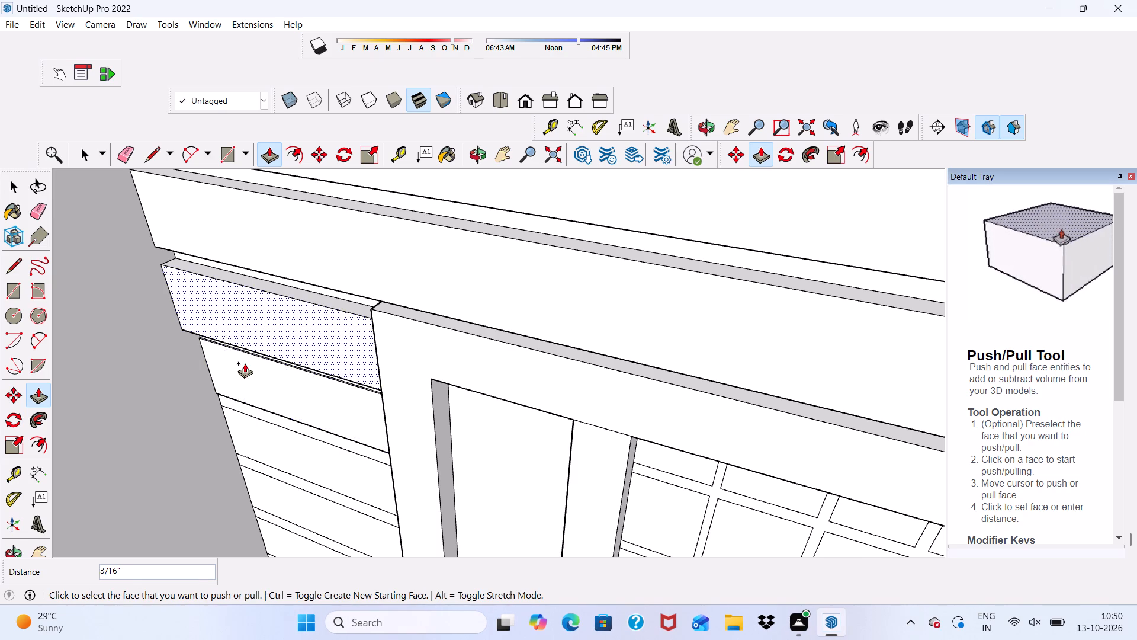
pyautogui.keyDown('ctrl'); pyautogui.moveTo(244, 359); pyautogui.dragTo(248, 376); pyautogui.keyUp('ctrl')
pyautogui.scroll(2, 246, 375)
pyautogui.hotkey('ctrl', 'z')
pyautogui.hotkey('ctrl', 'z')
pyautogui.keyDown('ctrl'); pyautogui.click(285, 385); pyautogui.keyUp('ctrl')
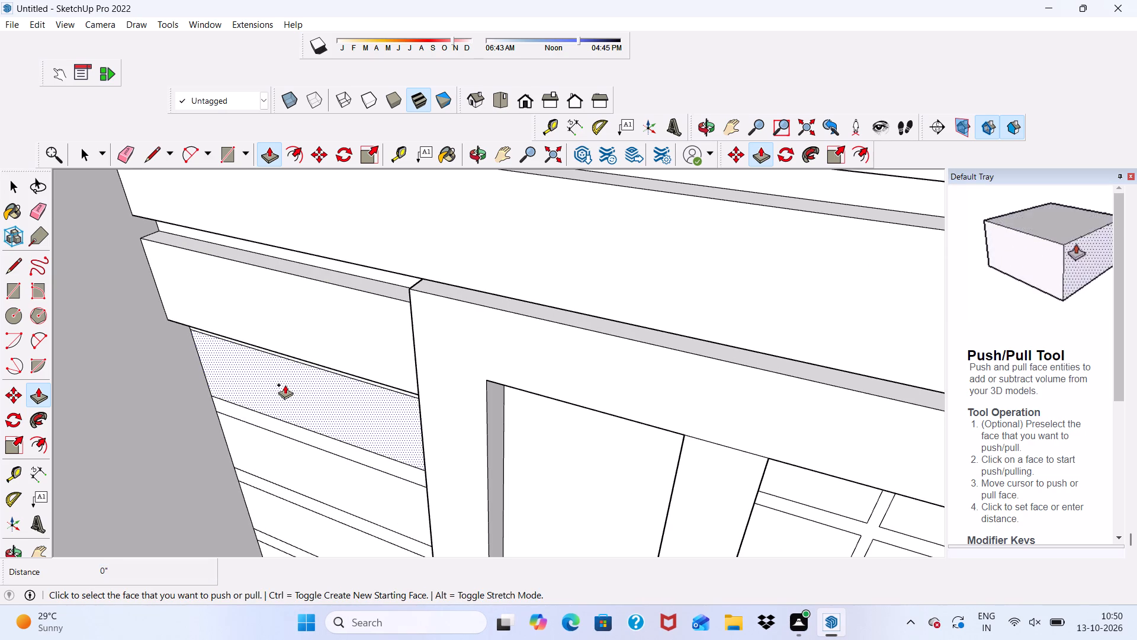
pyautogui.click(290, 385)
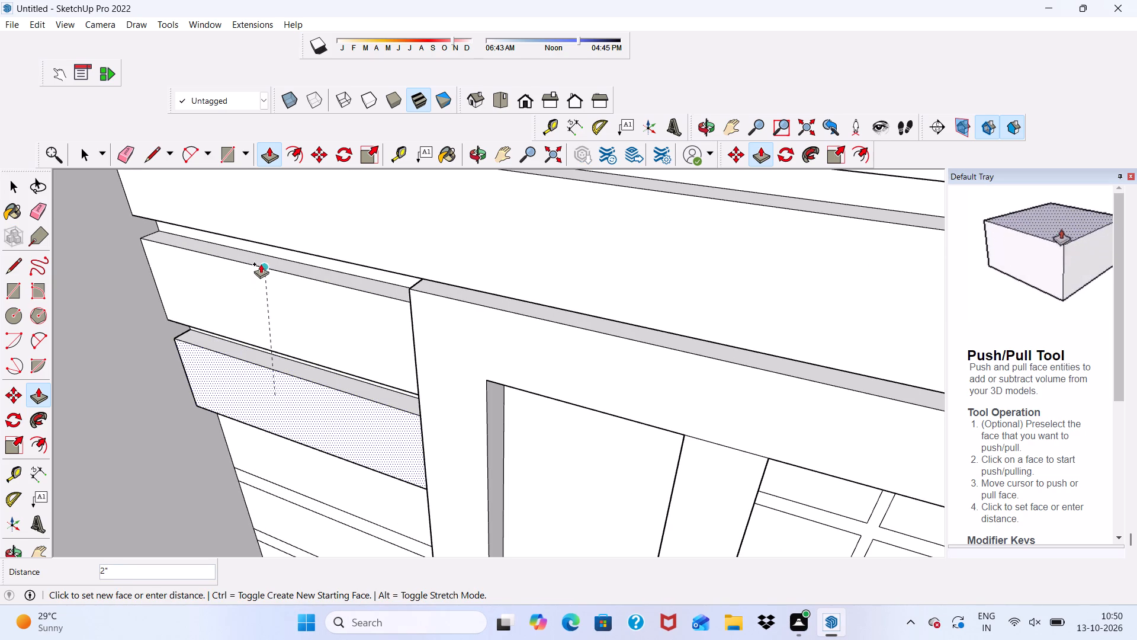
pyautogui.click(261, 264)
# Push/Pull the third and fourth short siding boards from the top, beside the door frame, outward by 2" each.
pyautogui.scroll(-6, 265, 281)
pyautogui.scroll(-11, 342, 319)
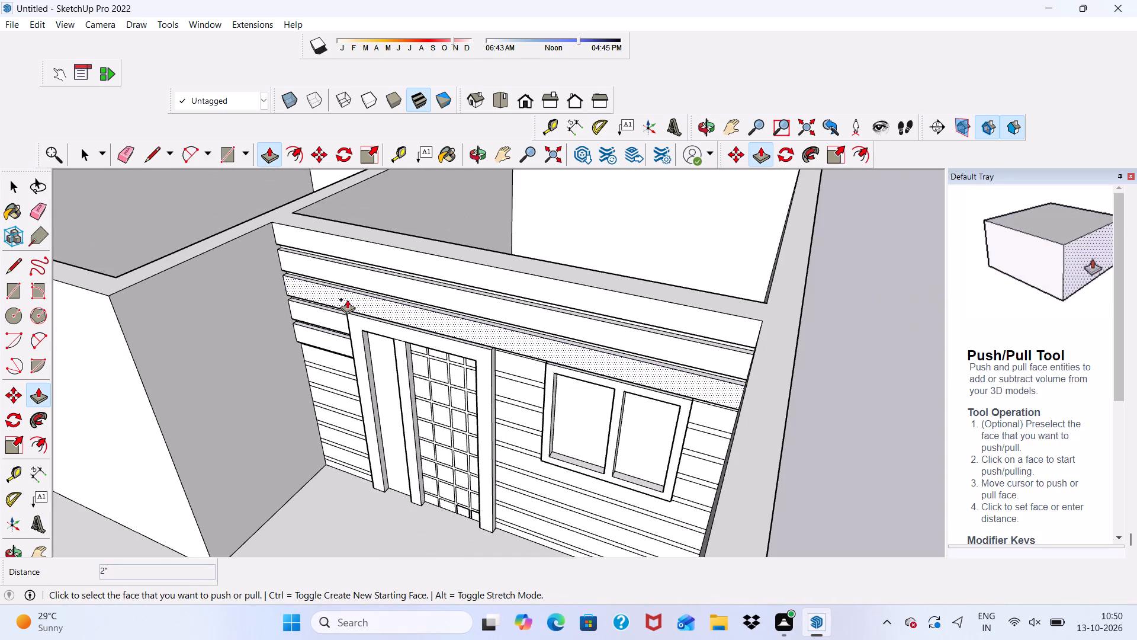
pyautogui.scroll(-5, 346, 290)
pyautogui.scroll(2, 334, 383)
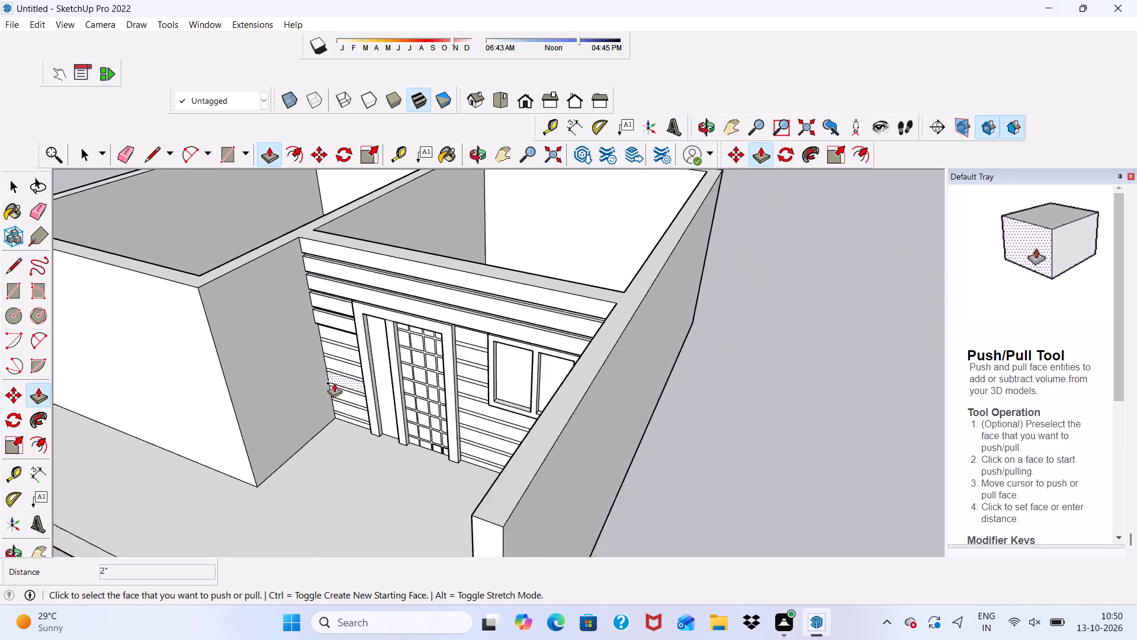
pyautogui.scroll(4, 334, 383)
pyautogui.scroll(12, 362, 309)
pyautogui.click(355, 303)
pyautogui.scroll(-6, 265, 253)
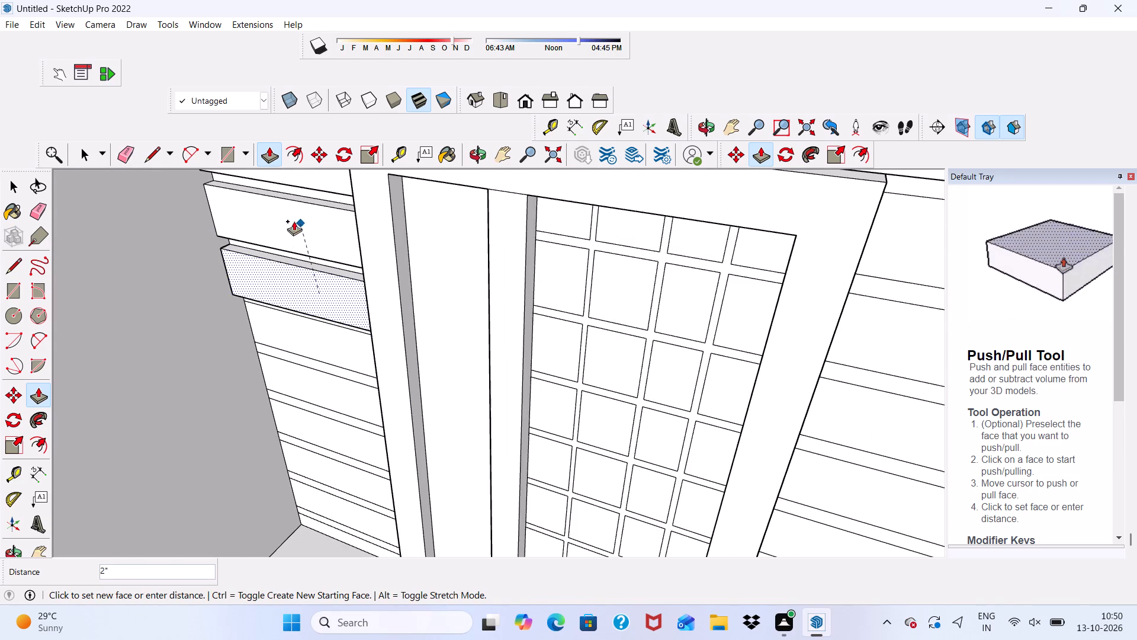
pyautogui.click(316, 201)
pyautogui.scroll(5, 287, 360)
pyautogui.click(298, 327)
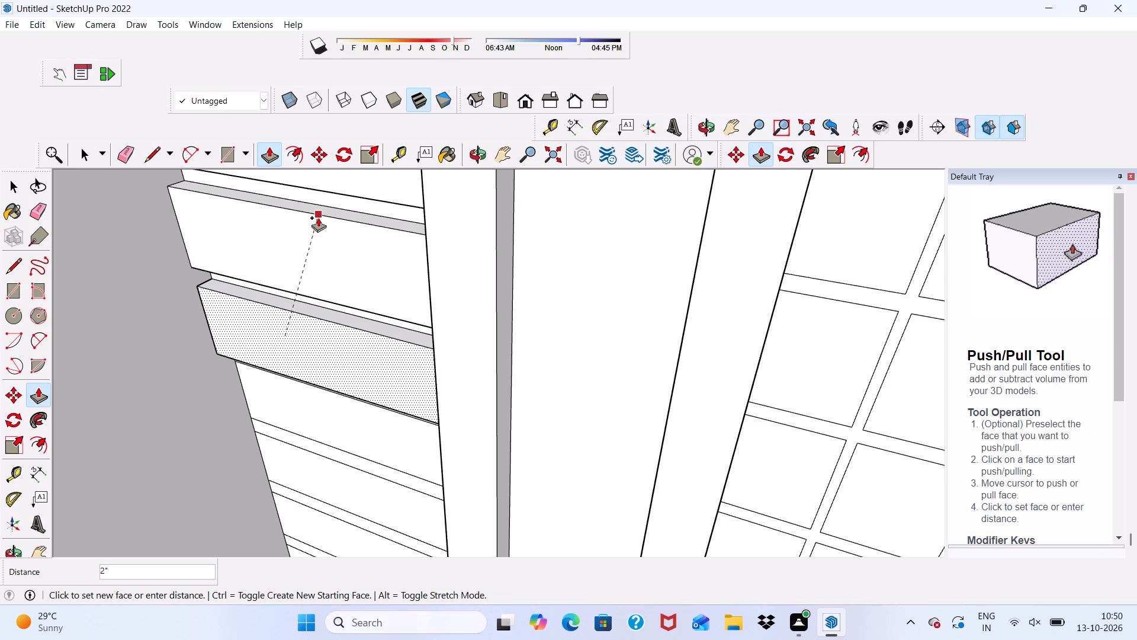
pyautogui.moveTo(318, 217); pyautogui.dragTo(318, 225)
# Push/Pull the fifth short siding board from the top, between the side wall and the door frame, outward by 2".
pyautogui.click(327, 423)
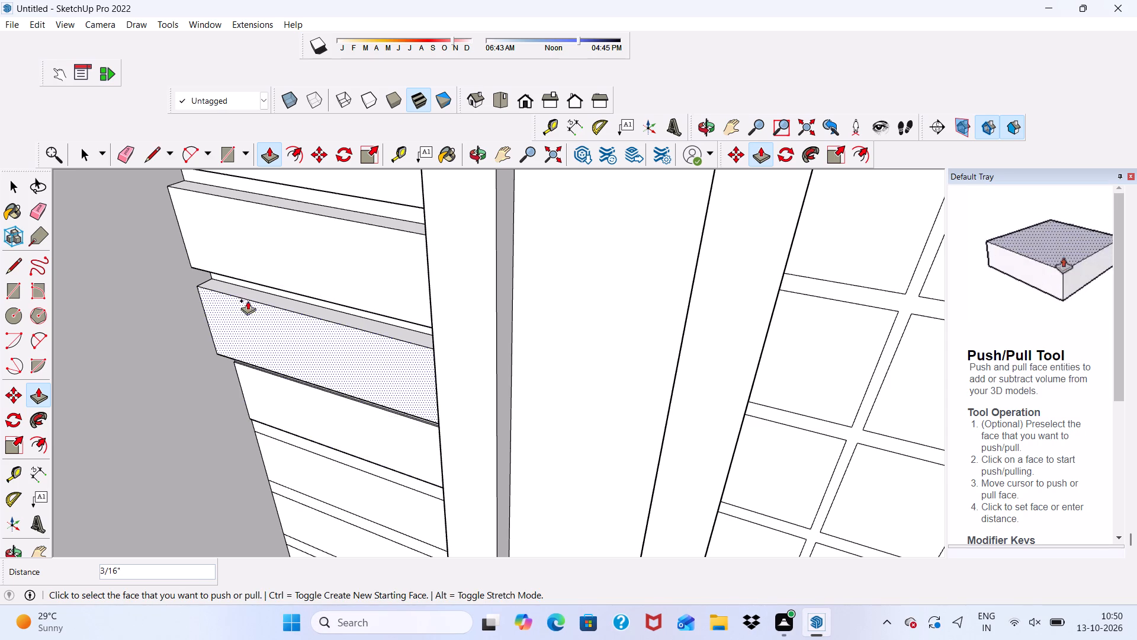
pyautogui.scroll(2, 255, 385)
pyautogui.click(262, 400)
pyautogui.hotkey('ctrl', 'z')
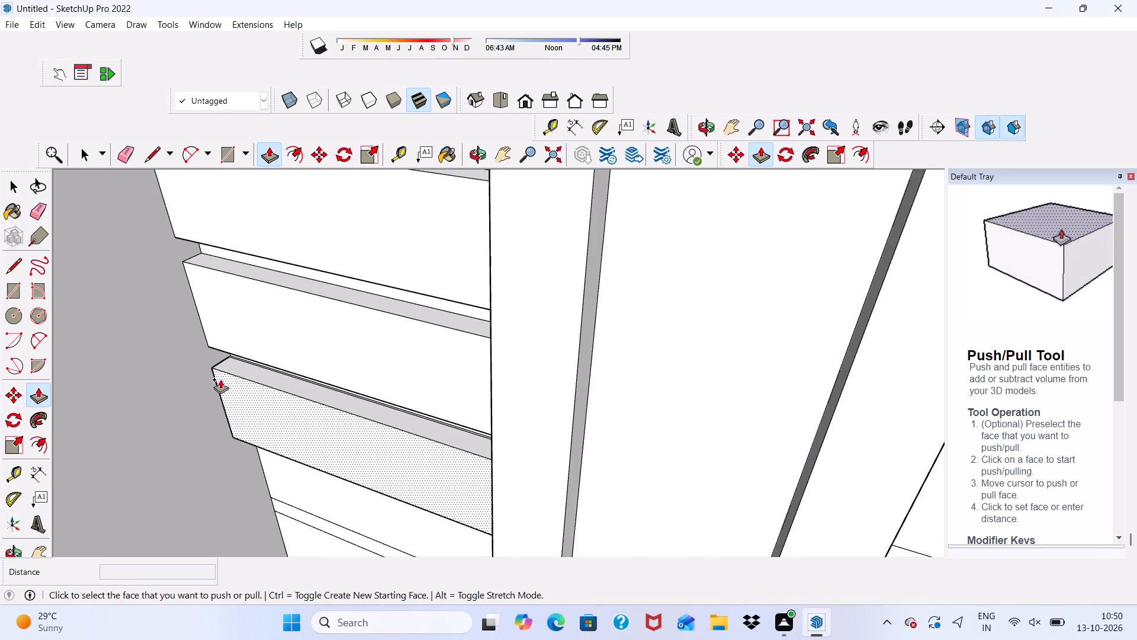
pyautogui.moveTo(221, 378); pyautogui.dragTo(239, 379)
pyautogui.press('z')
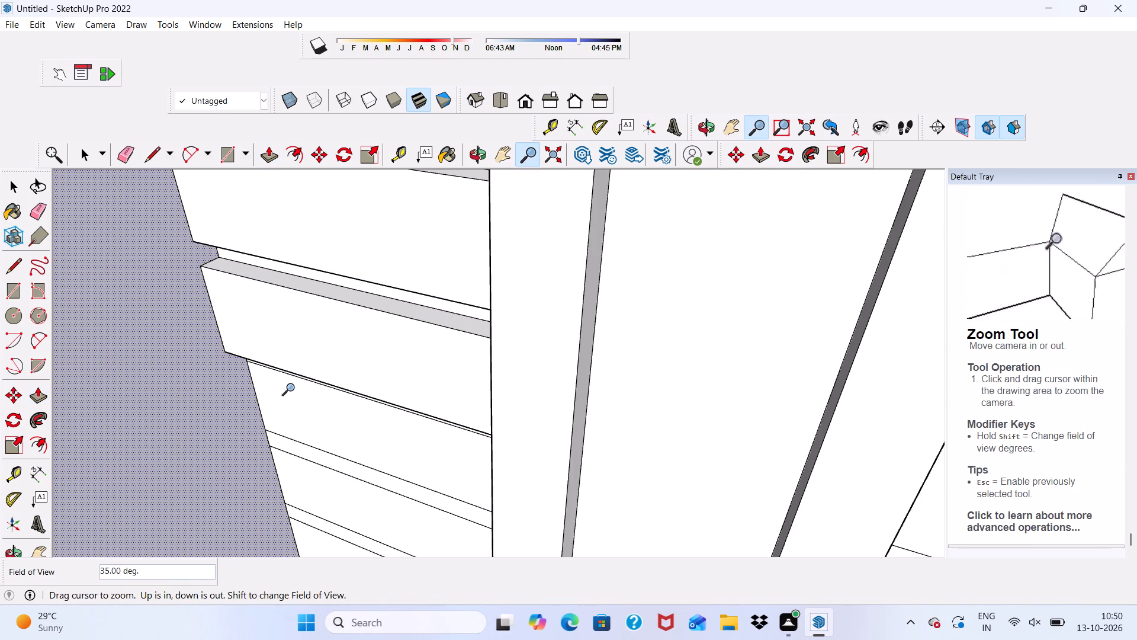
pyautogui.moveTo(293, 388); pyautogui.dragTo(218, 340, button='middle')
pyautogui.press('space')
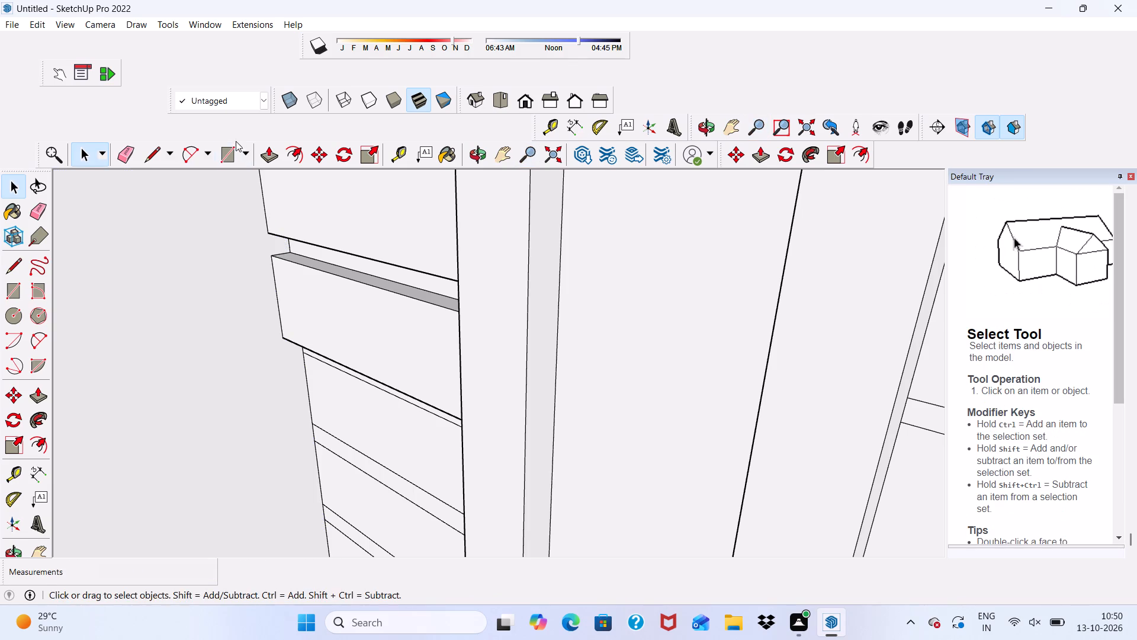
pyautogui.click(265, 151)
pyautogui.click(348, 407)
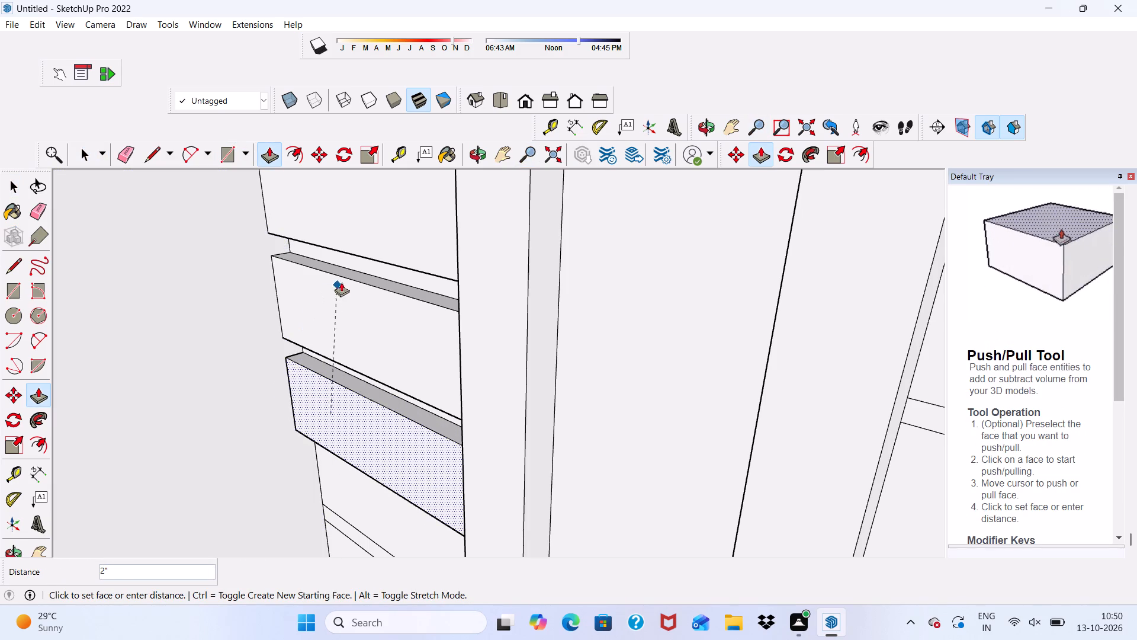
pyautogui.click(342, 273)
pyautogui.scroll(-17, 385, 252)
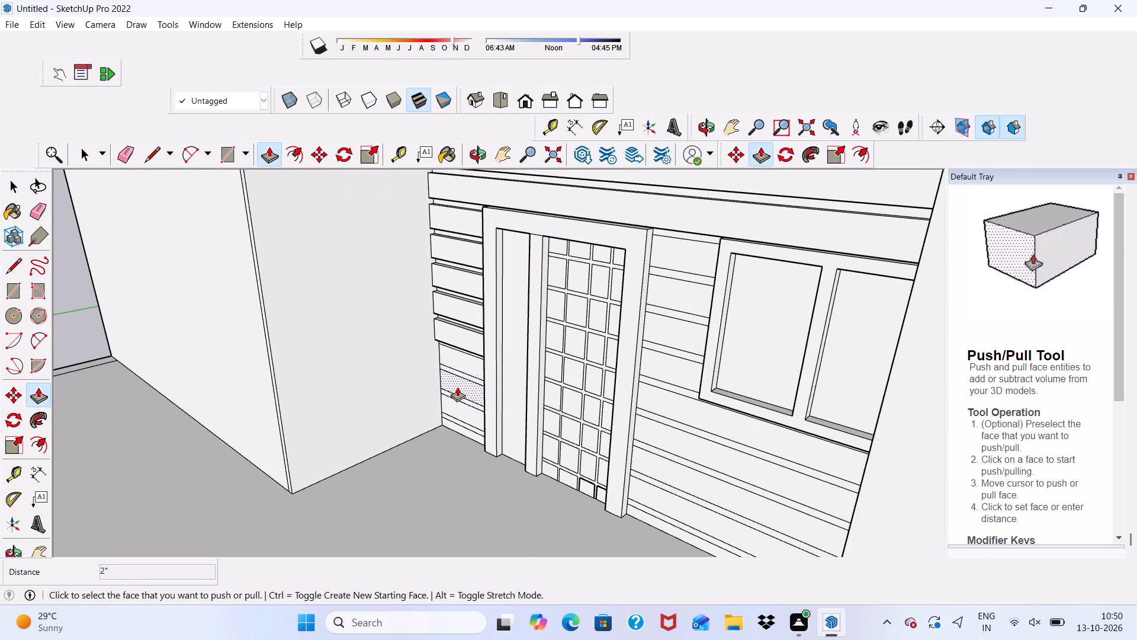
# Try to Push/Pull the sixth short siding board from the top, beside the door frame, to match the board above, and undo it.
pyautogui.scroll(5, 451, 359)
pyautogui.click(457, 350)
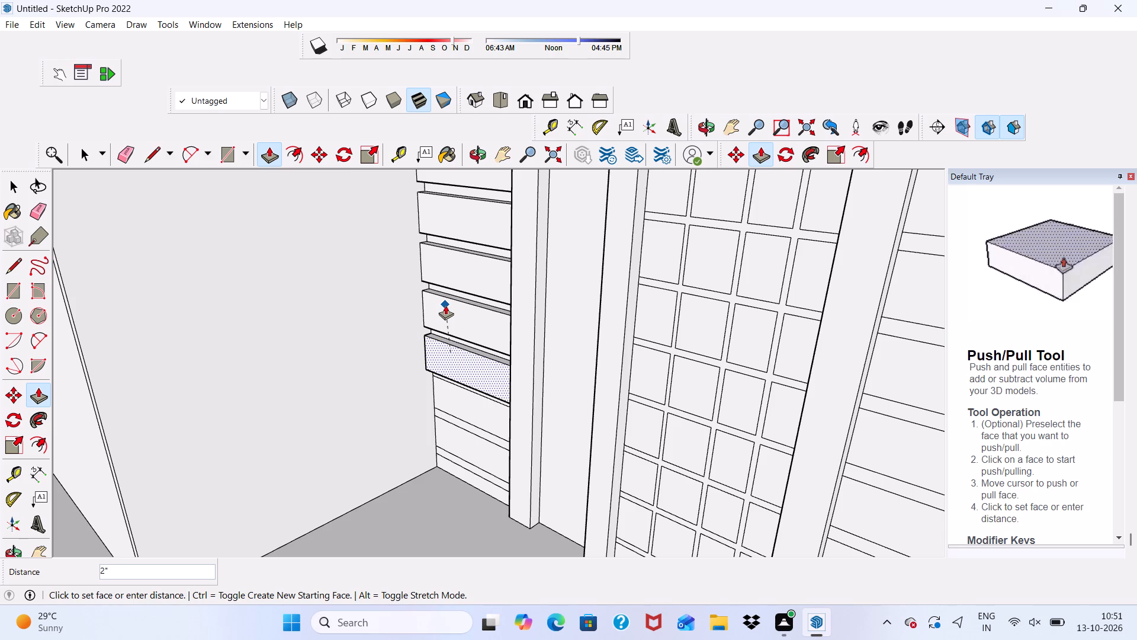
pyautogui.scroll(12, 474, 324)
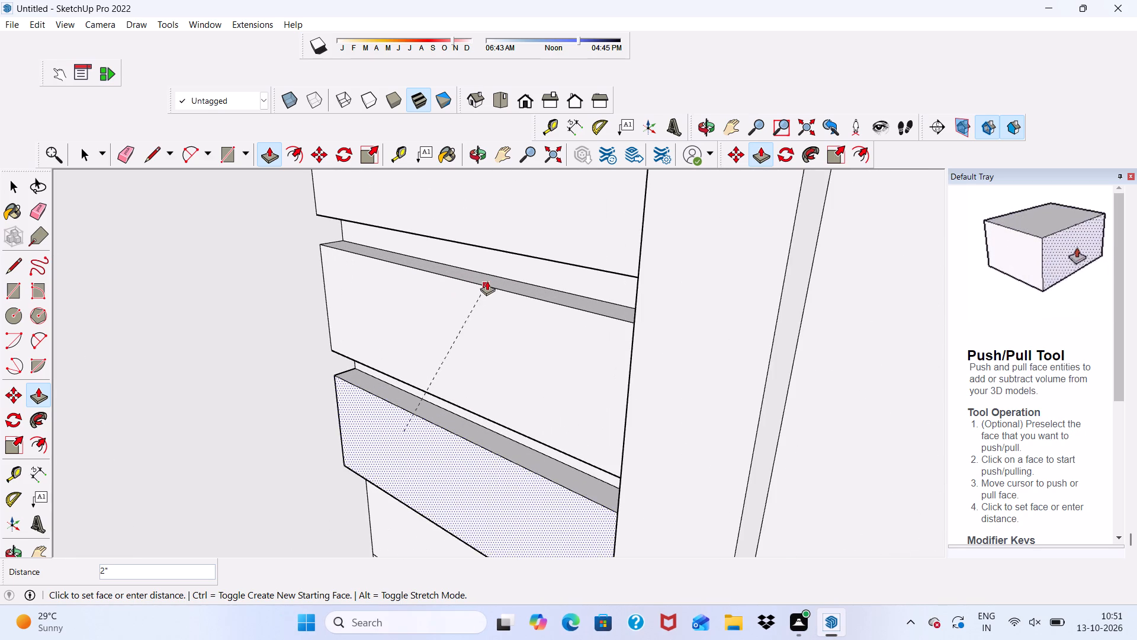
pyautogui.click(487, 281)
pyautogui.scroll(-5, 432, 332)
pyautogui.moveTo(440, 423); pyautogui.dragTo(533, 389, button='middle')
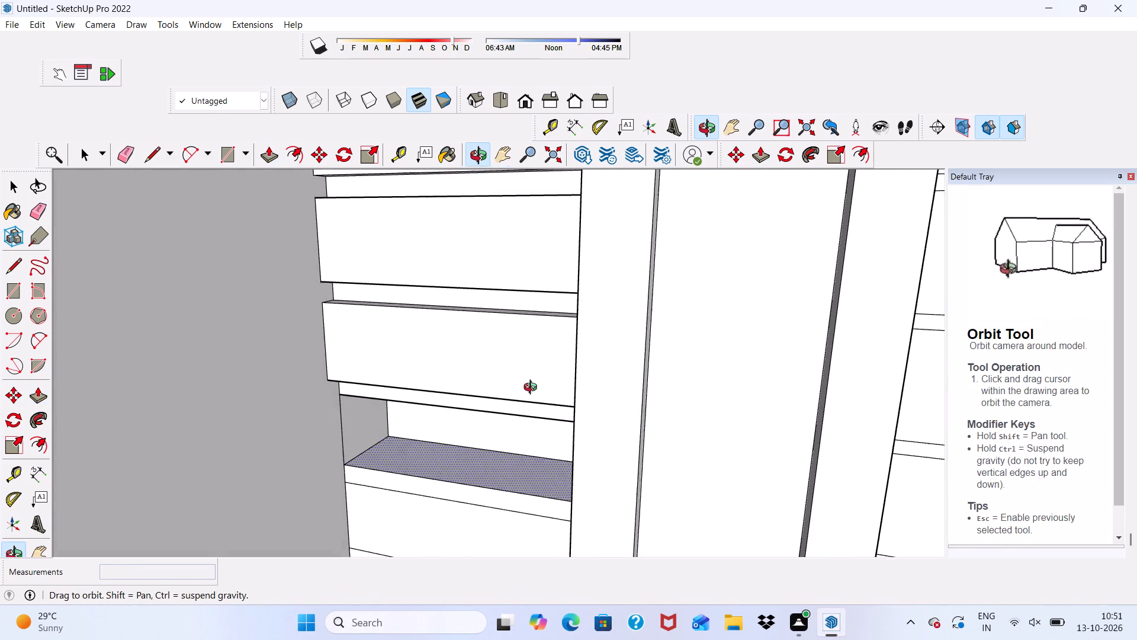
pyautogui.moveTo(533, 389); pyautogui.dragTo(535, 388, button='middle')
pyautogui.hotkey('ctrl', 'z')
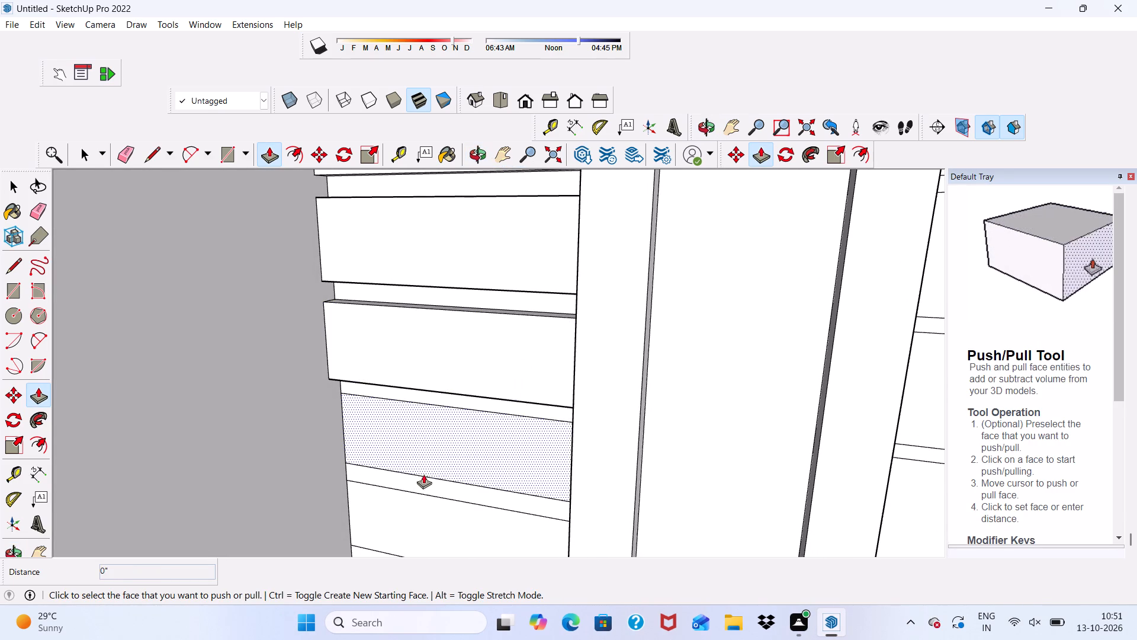
# Push/Pull the sixth short siding board from the top, between the side wall and the door frame, outward by 2".
pyautogui.scroll(3, 428, 430)
pyautogui.click(428, 416)
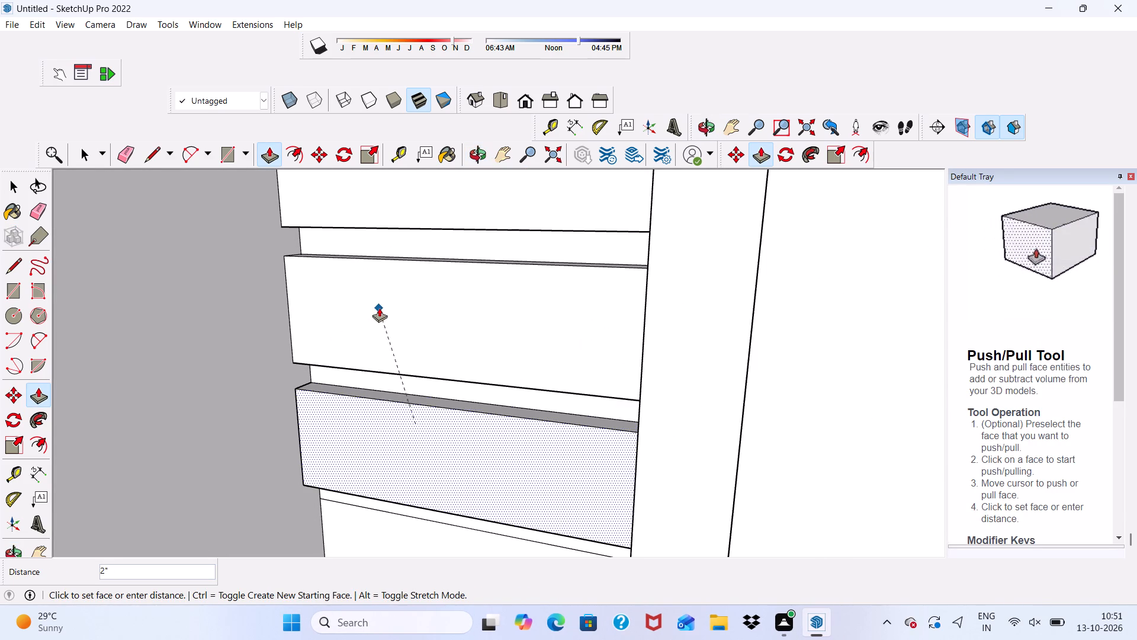
pyautogui.scroll(3, 394, 255)
pyautogui.click(399, 263)
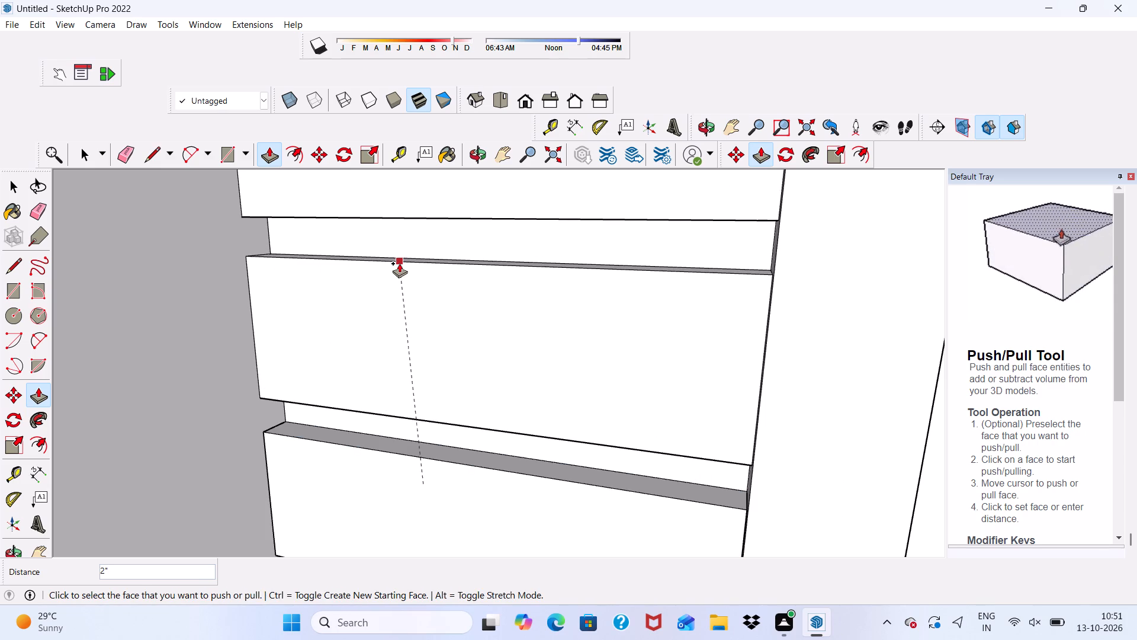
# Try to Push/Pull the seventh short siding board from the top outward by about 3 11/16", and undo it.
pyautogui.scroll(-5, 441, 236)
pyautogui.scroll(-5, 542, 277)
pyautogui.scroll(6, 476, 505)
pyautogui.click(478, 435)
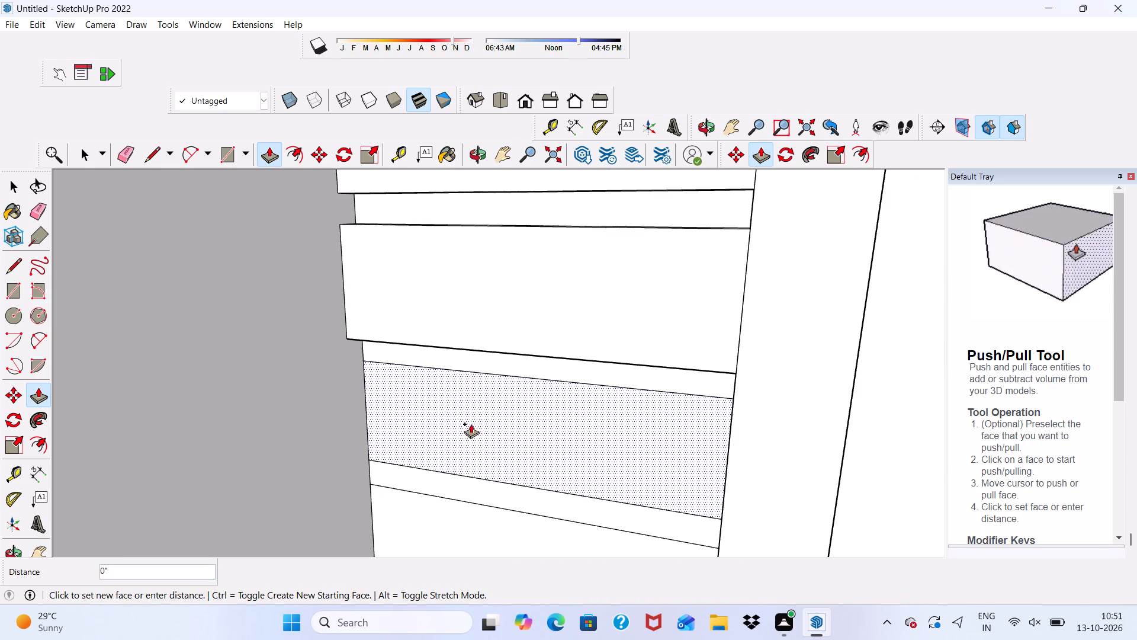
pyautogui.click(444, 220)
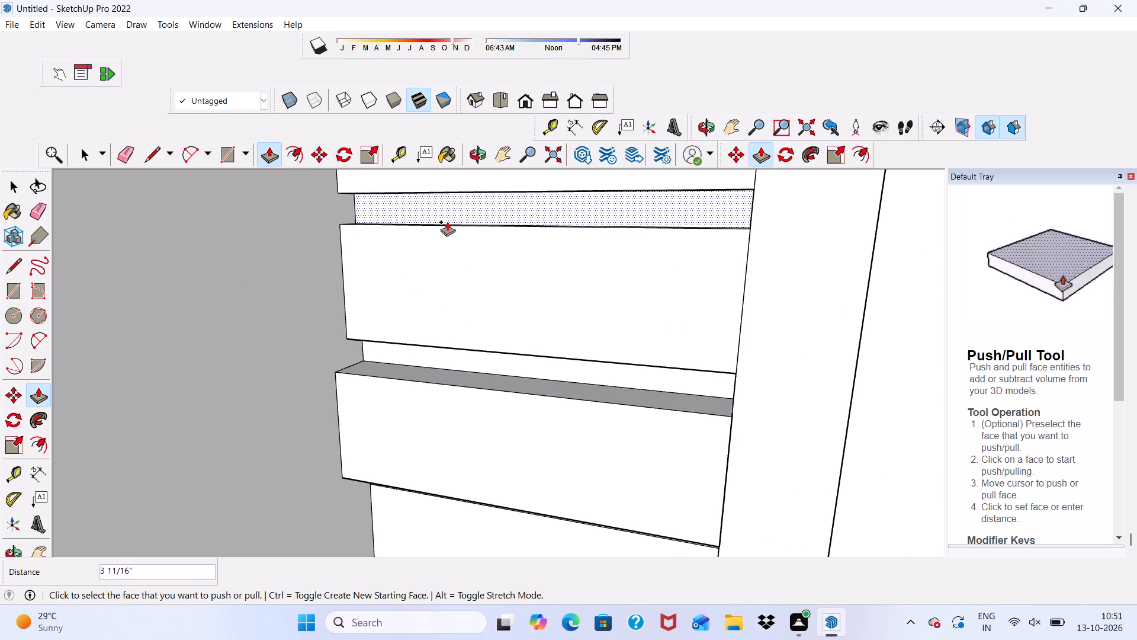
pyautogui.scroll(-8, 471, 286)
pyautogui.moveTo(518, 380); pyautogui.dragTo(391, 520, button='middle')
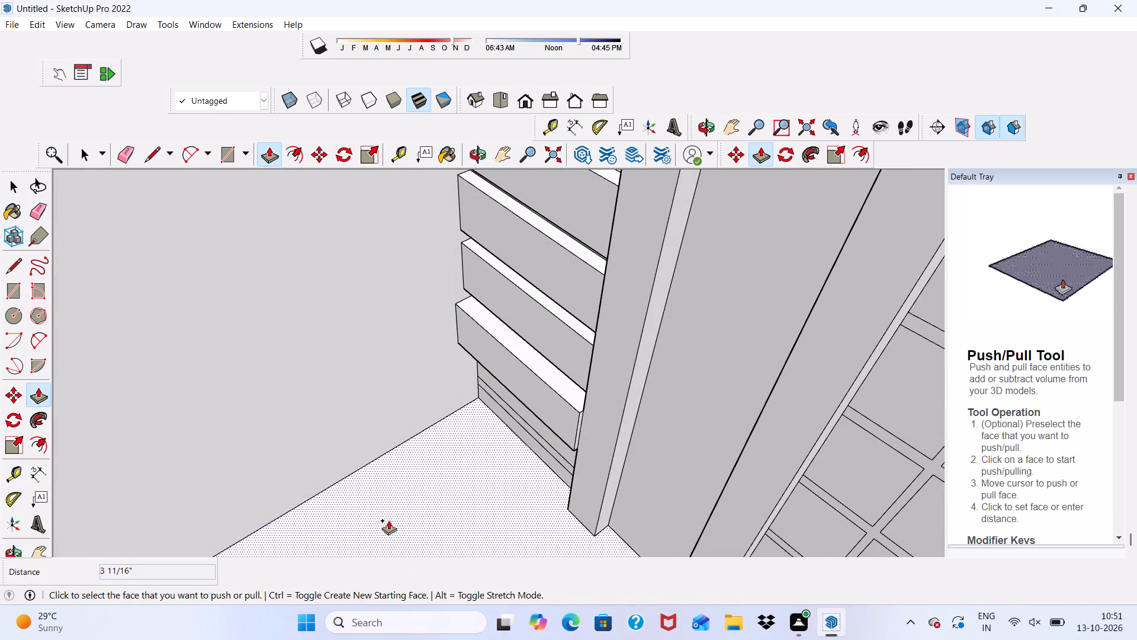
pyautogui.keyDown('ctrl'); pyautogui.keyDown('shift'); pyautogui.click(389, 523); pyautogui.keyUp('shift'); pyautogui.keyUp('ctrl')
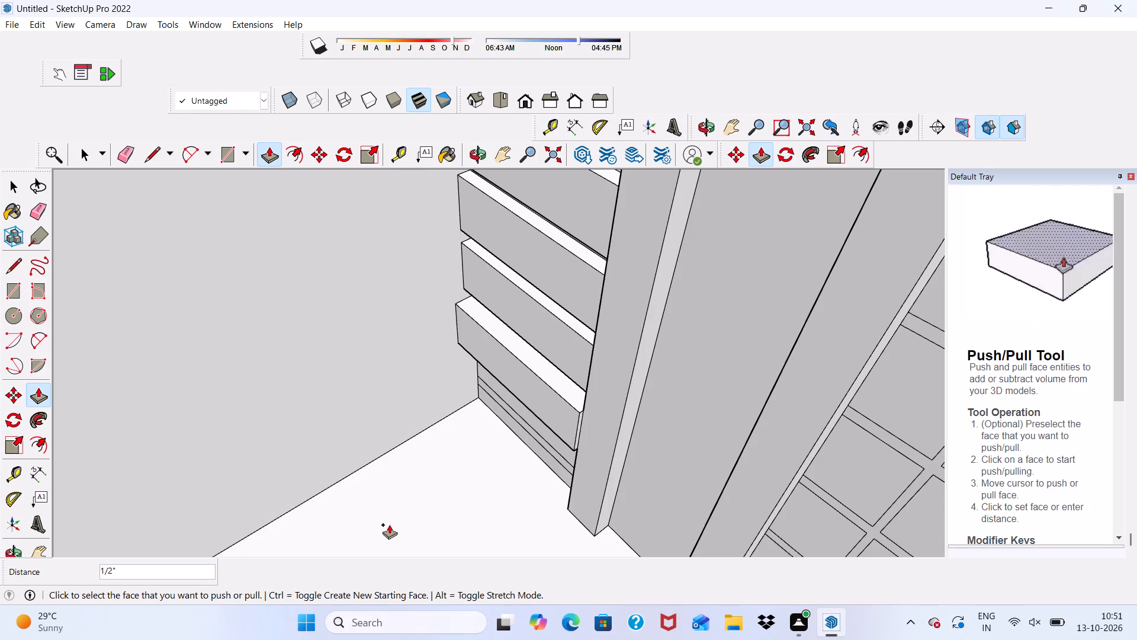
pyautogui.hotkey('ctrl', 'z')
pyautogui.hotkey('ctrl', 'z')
# Push/Pull the seventh short siding board from the top, between the side wall and the door frame, outward by 2".
pyautogui.scroll(4, 486, 423)
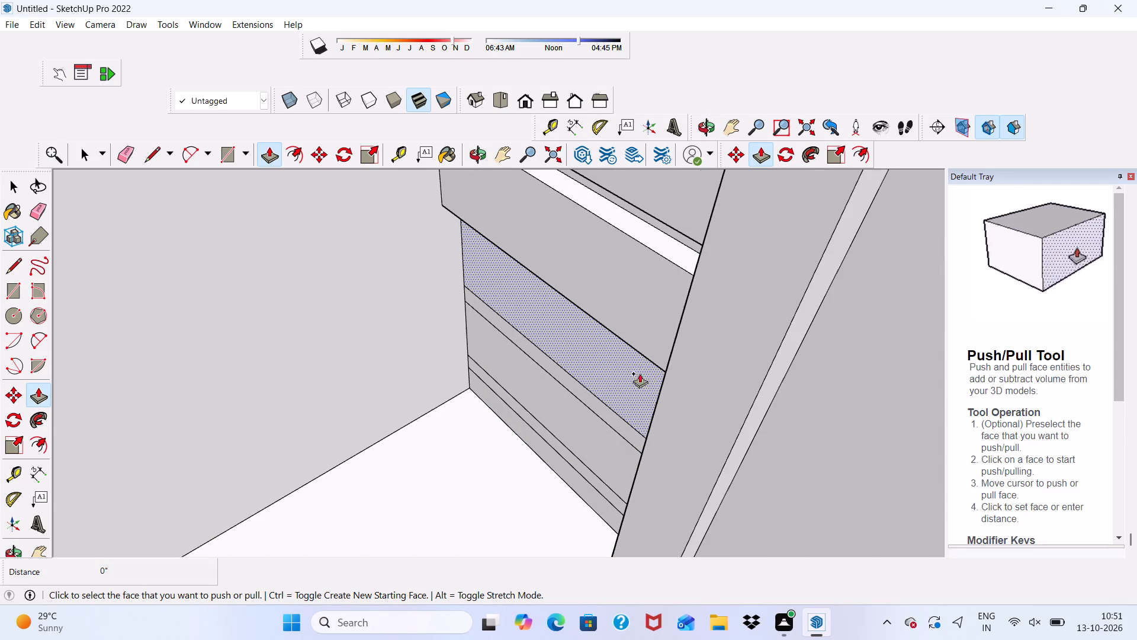
pyautogui.click(619, 365)
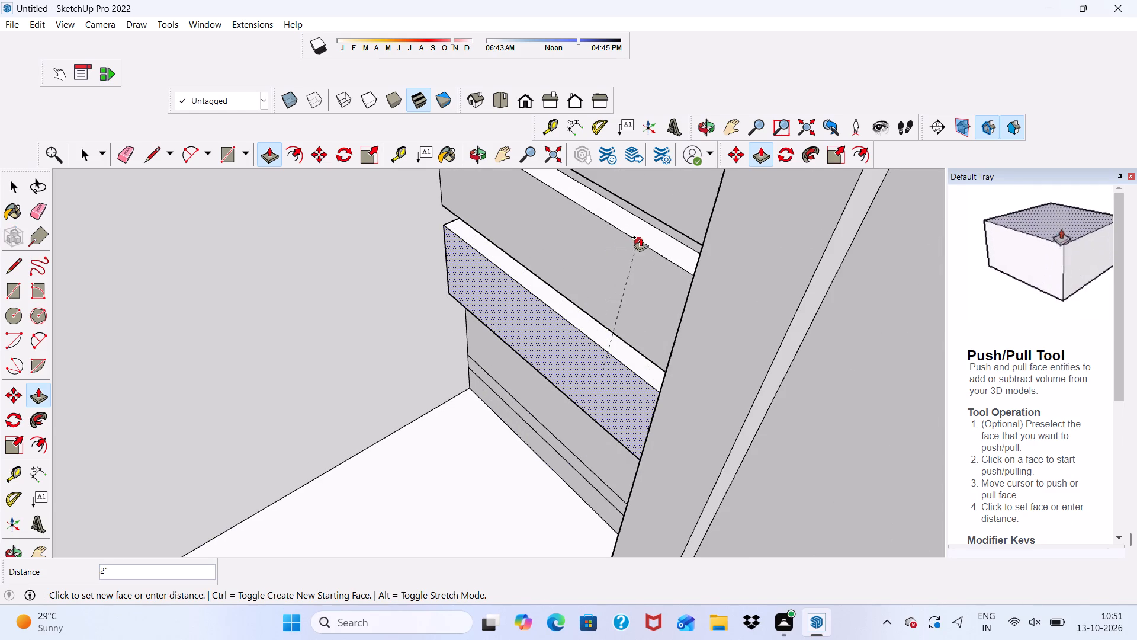
pyautogui.click(640, 237)
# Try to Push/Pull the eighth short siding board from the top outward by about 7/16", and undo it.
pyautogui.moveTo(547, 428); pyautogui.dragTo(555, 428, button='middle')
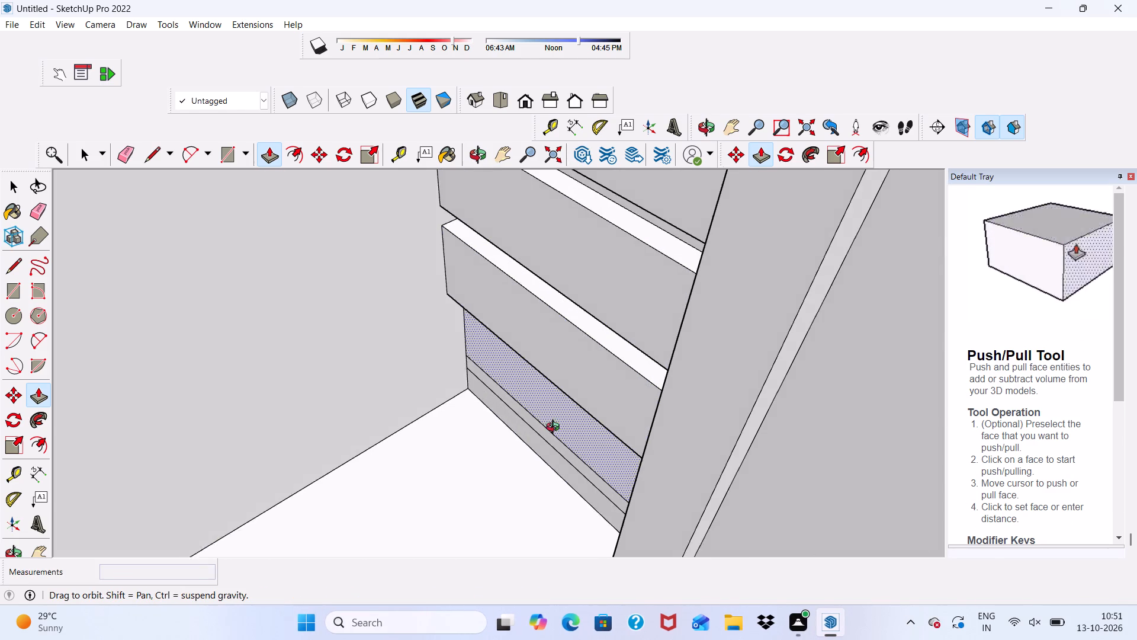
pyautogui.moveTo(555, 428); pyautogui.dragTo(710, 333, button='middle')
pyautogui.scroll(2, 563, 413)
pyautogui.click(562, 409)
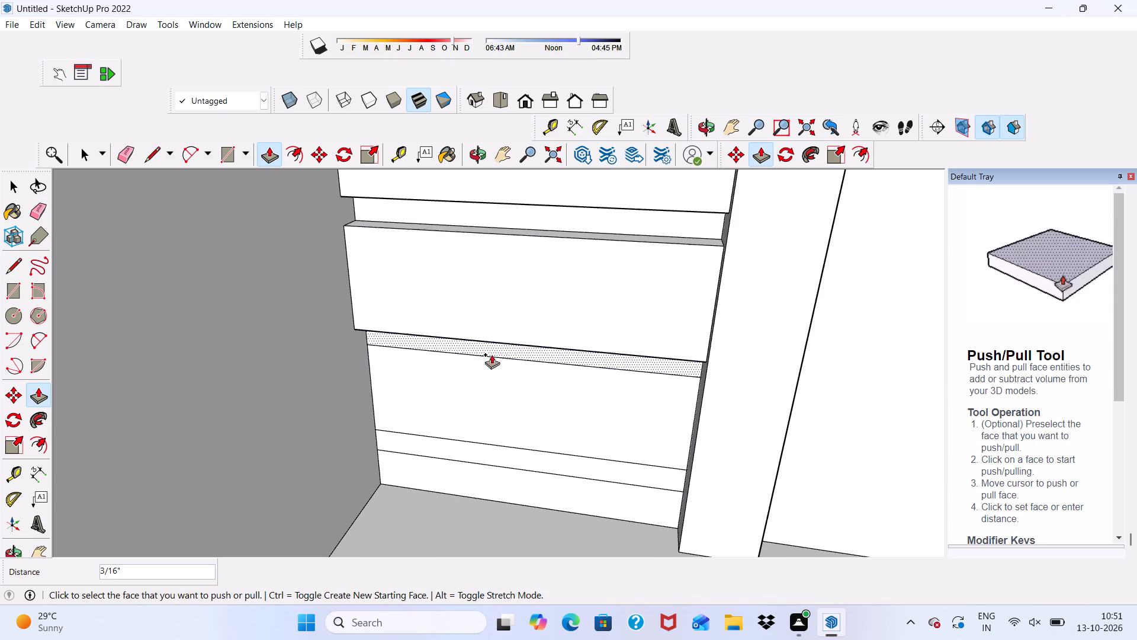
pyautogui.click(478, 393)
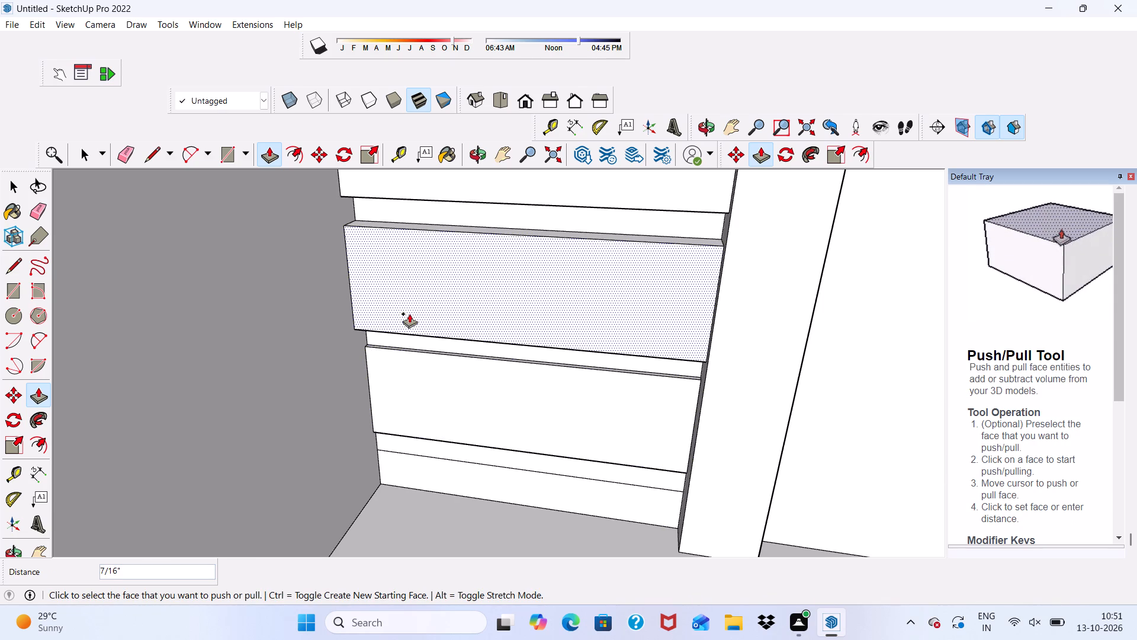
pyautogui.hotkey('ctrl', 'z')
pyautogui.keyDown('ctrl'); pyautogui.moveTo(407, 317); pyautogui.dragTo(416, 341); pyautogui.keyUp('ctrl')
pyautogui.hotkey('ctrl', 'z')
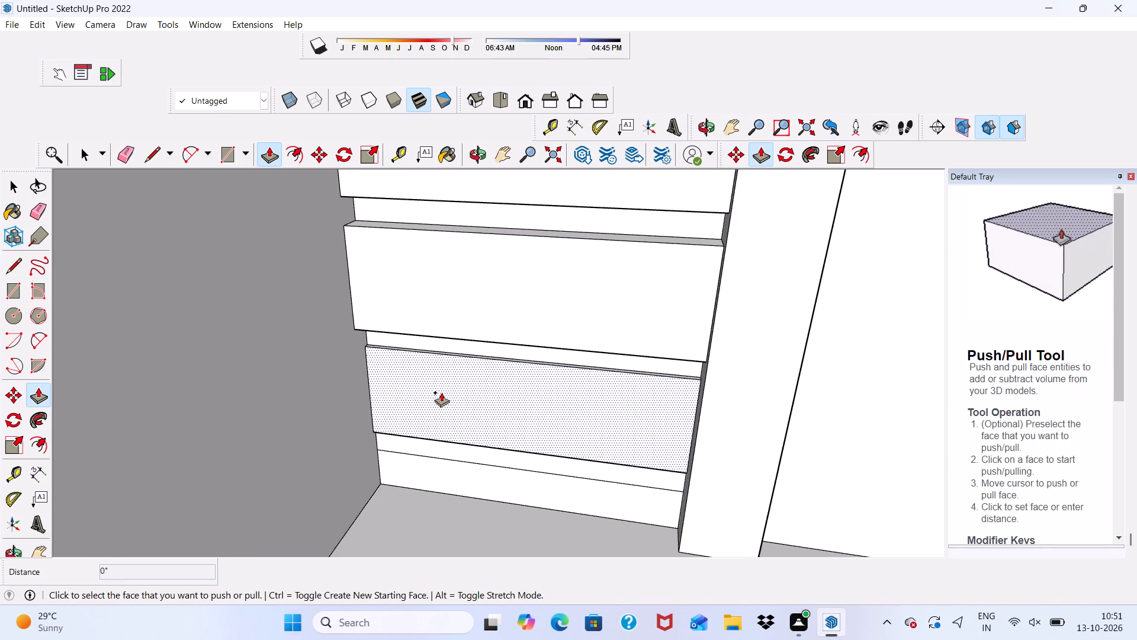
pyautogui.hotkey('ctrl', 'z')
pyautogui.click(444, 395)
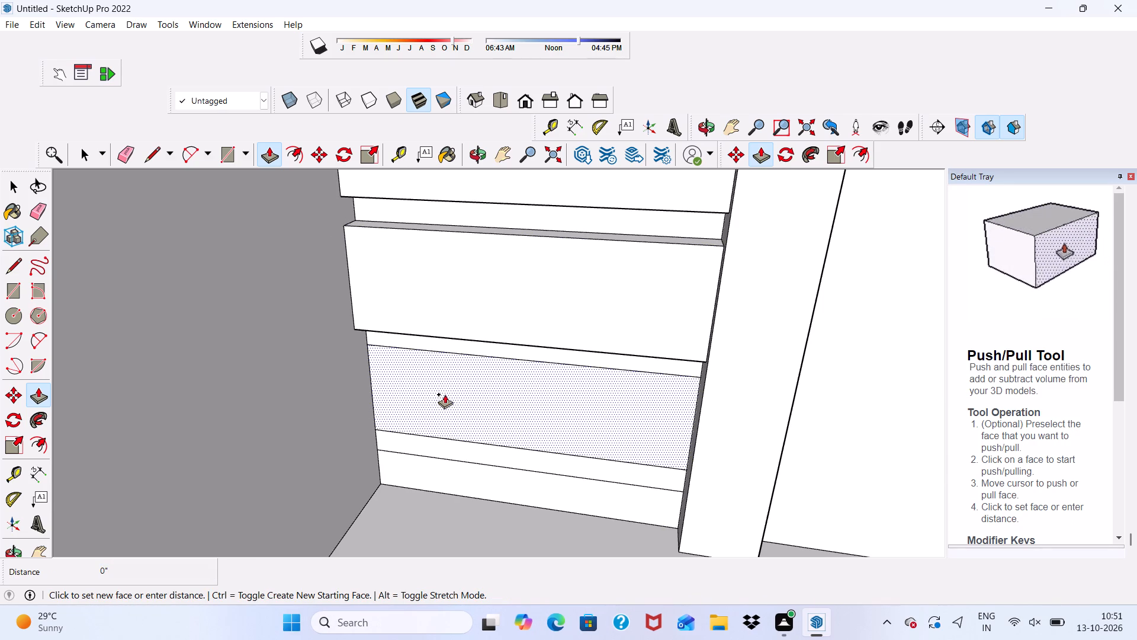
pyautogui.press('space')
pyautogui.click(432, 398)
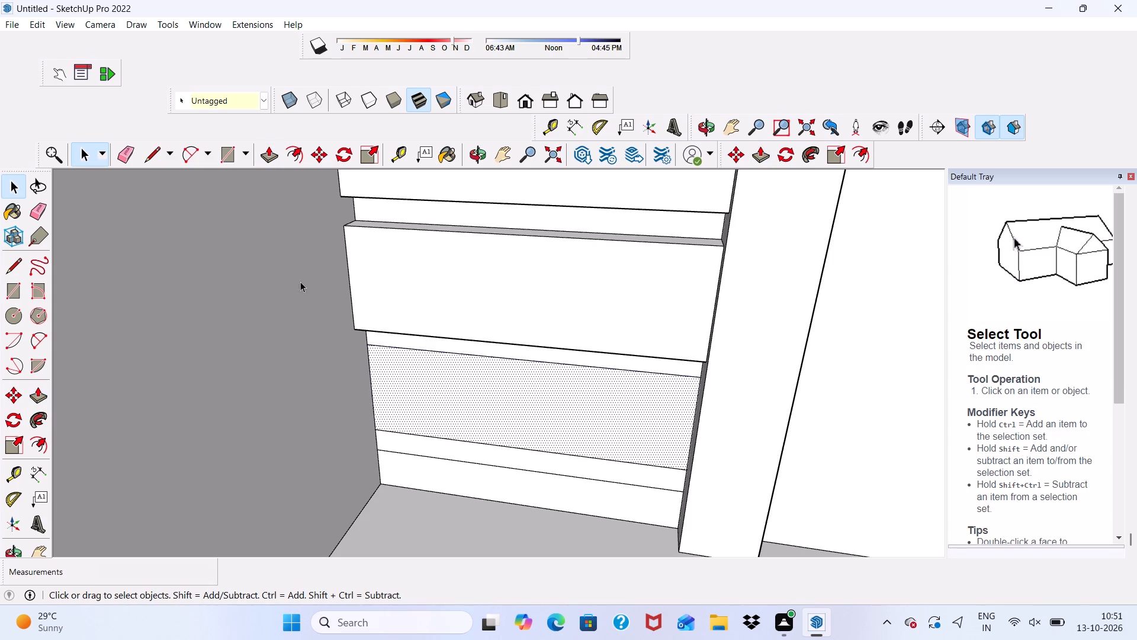
# Push/Pull the eighth short siding board from the top, between the side wall and the door frame, outward by 2".
pyautogui.click(269, 155)
pyautogui.click(418, 383)
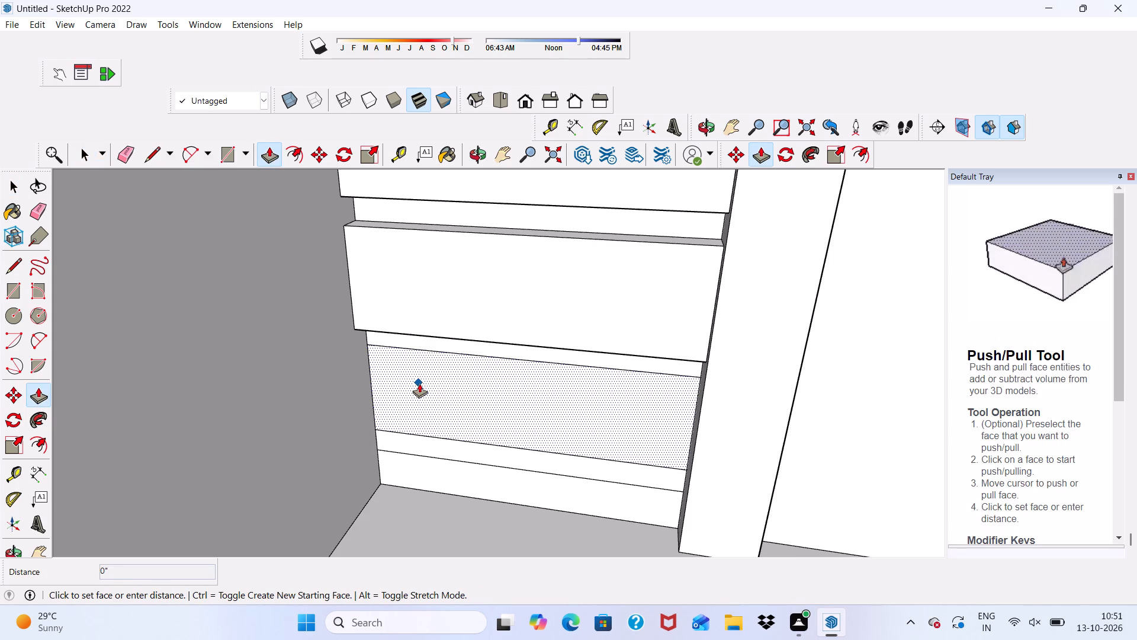
pyautogui.press('3')
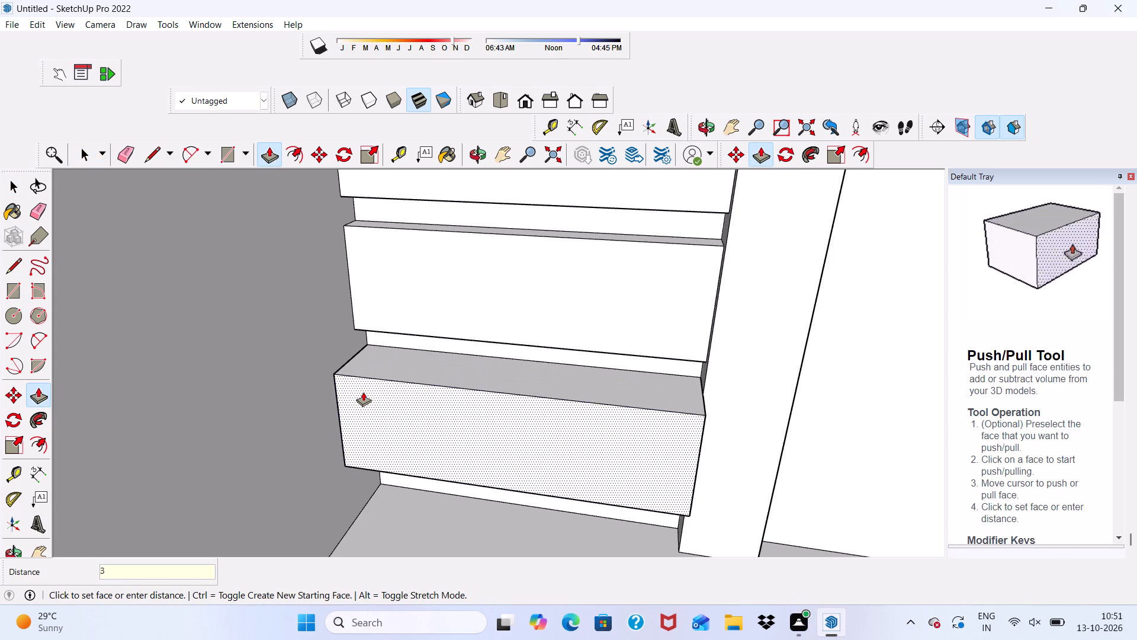
pyautogui.press('BackSpace')
pyautogui.press('2')
pyautogui.hotkey('shift', '"')
pyautogui.press('Return')
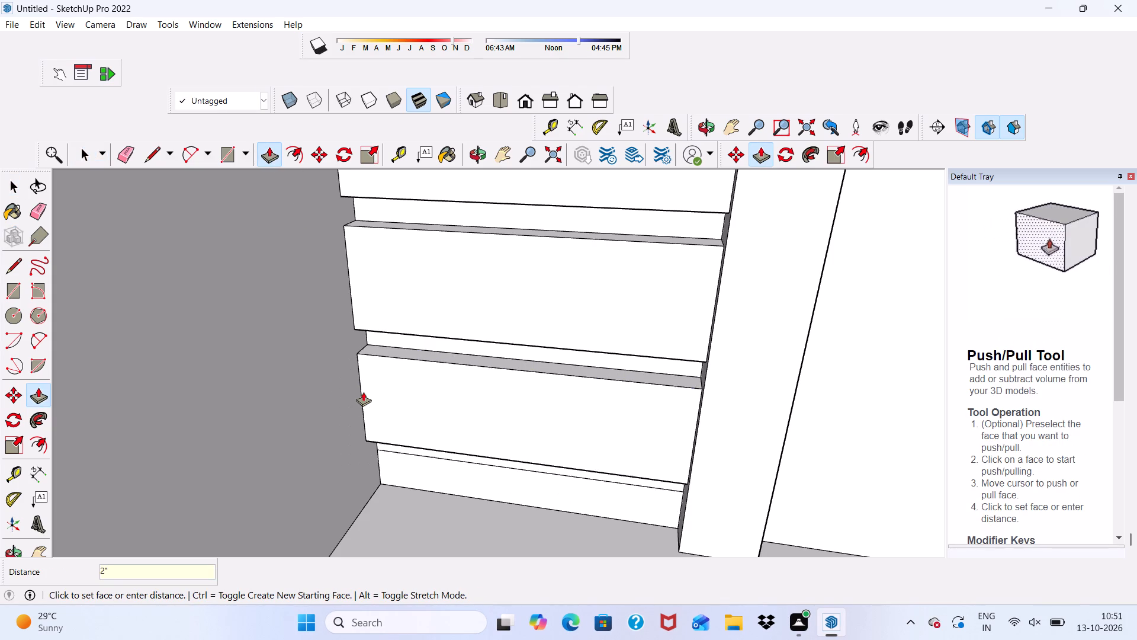
# Push/Pull the lowest short siding board, at floor level between the side wall and the door frame, outward by 2".
pyautogui.scroll(9, 524, 504)
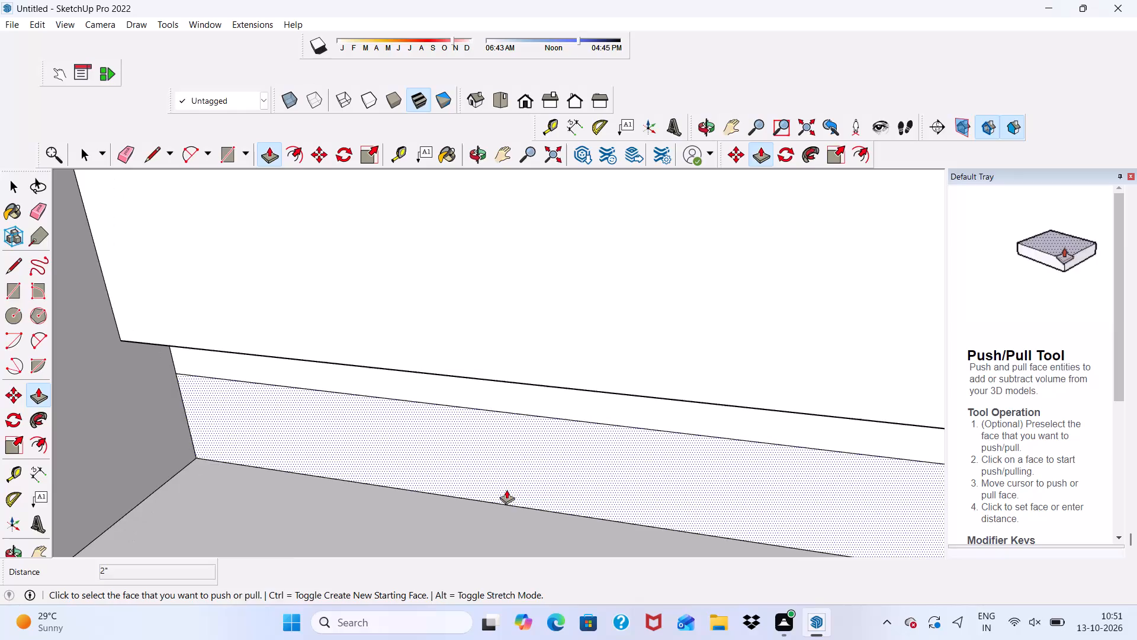
pyautogui.click(503, 481)
pyautogui.write('2"')
pyautogui.press('Return')
pyautogui.press('space')
# Examine the raised siding beside the door and the remaining flat siding boards around the window.
pyautogui.scroll(-5, 338, 510)
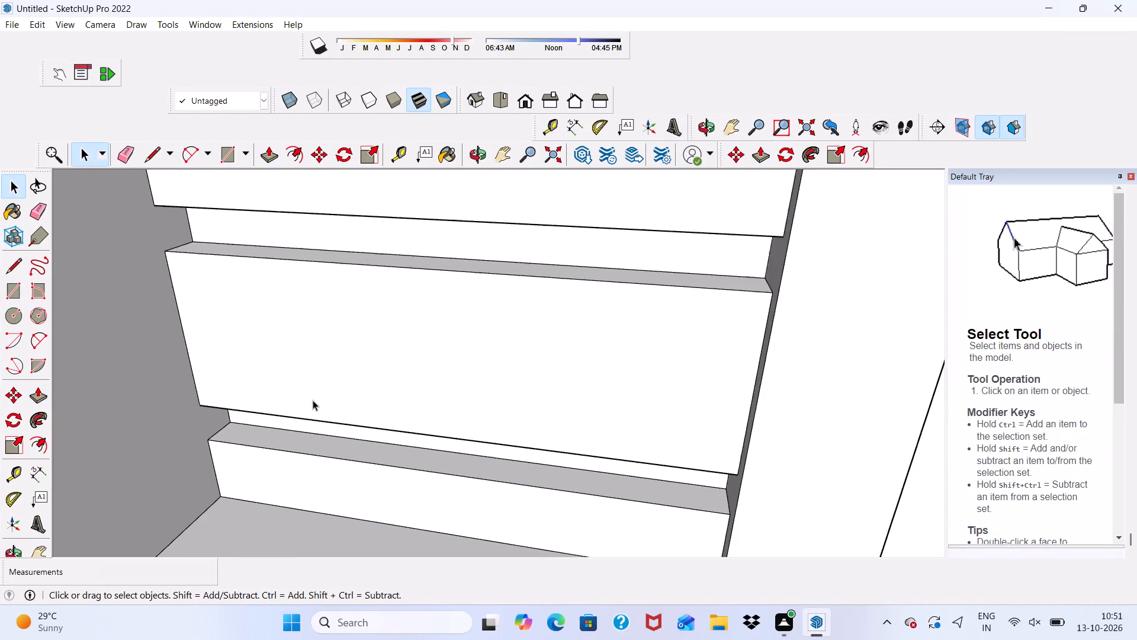
pyautogui.scroll(-12, 298, 418)
pyautogui.moveTo(332, 465); pyautogui.dragTo(499, 393, button='middle')
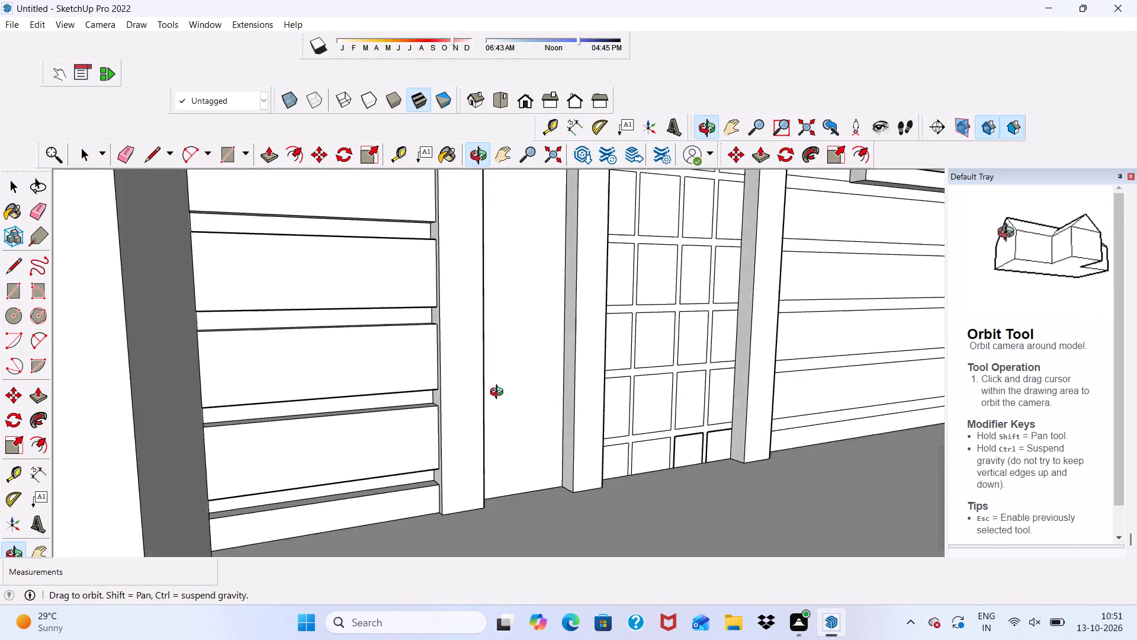
pyautogui.moveTo(499, 393); pyautogui.dragTo(458, 414, button='middle')
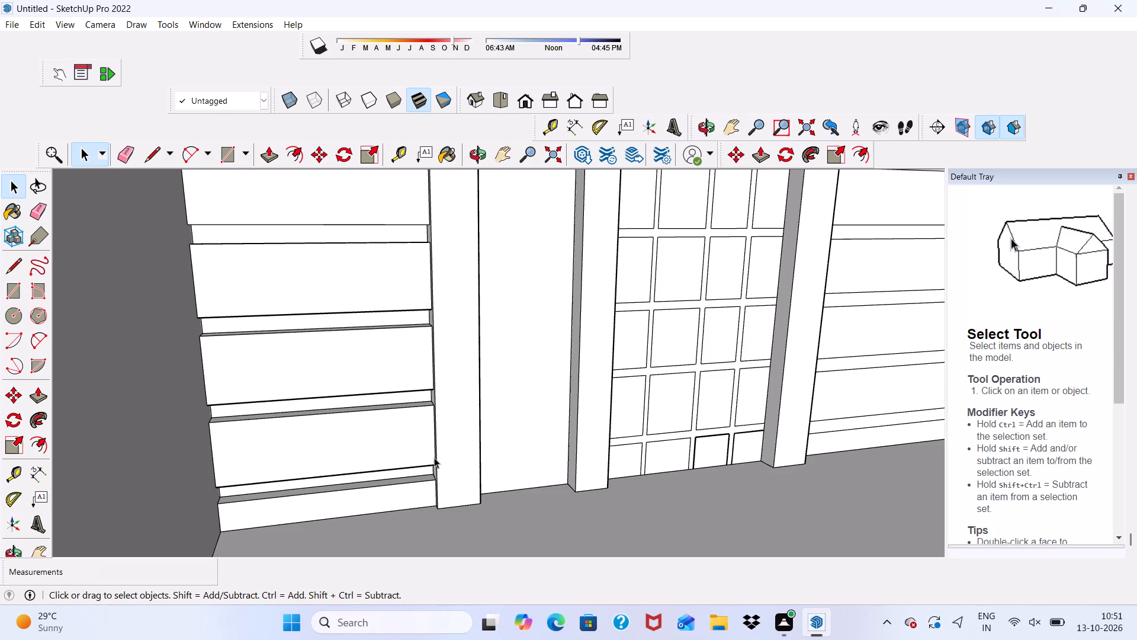
pyautogui.scroll(-11, 375, 468)
pyautogui.scroll(1, 473, 382)
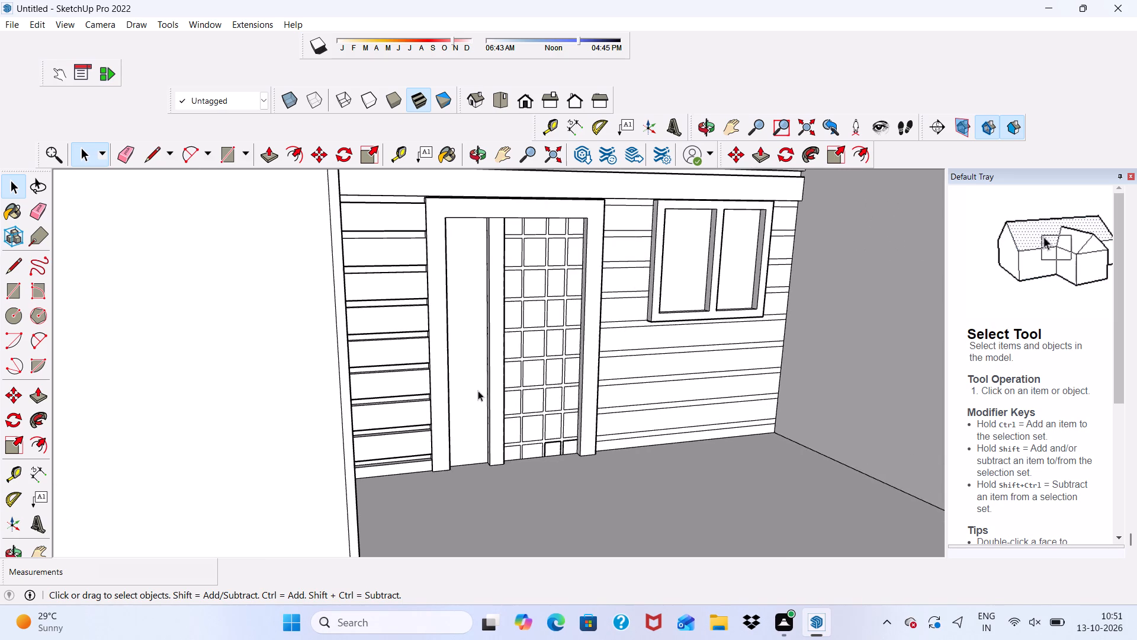
pyautogui.scroll(4, 612, 307)
pyautogui.scroll(-3, 557, 281)
pyautogui.scroll(-4, 420, 549)
pyautogui.scroll(-1, 561, 424)
pyautogui.moveTo(560, 418); pyautogui.dragTo(520, 390, button='middle')
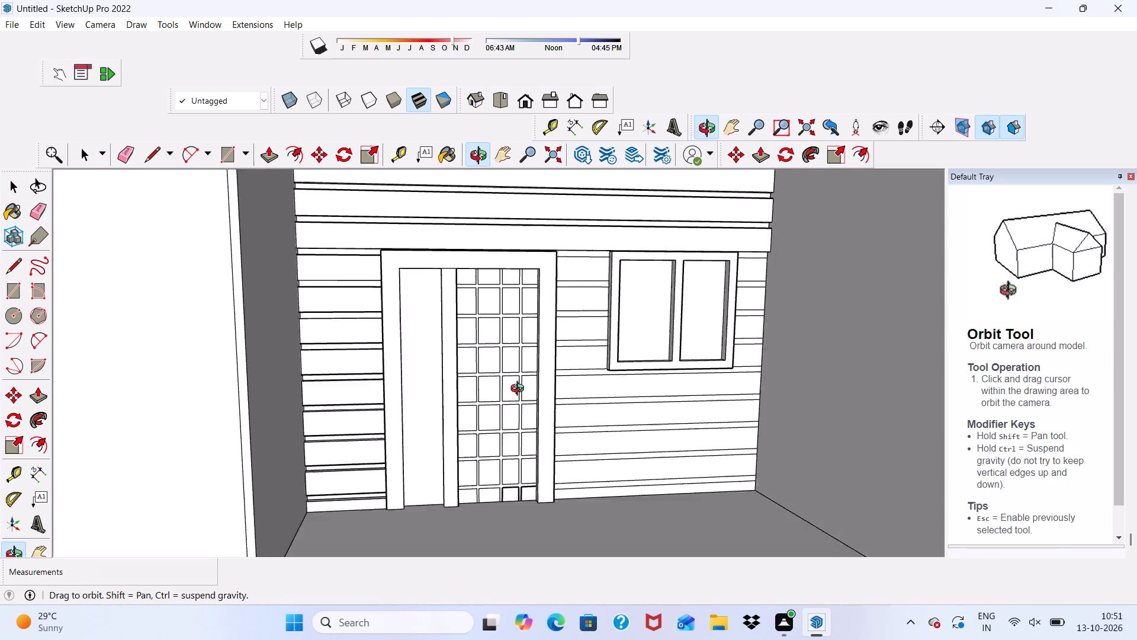
pyautogui.moveTo(520, 390); pyautogui.dragTo(325, 407, button='middle')
pyautogui.moveTo(432, 398); pyautogui.dragTo(688, 407, button='middle')
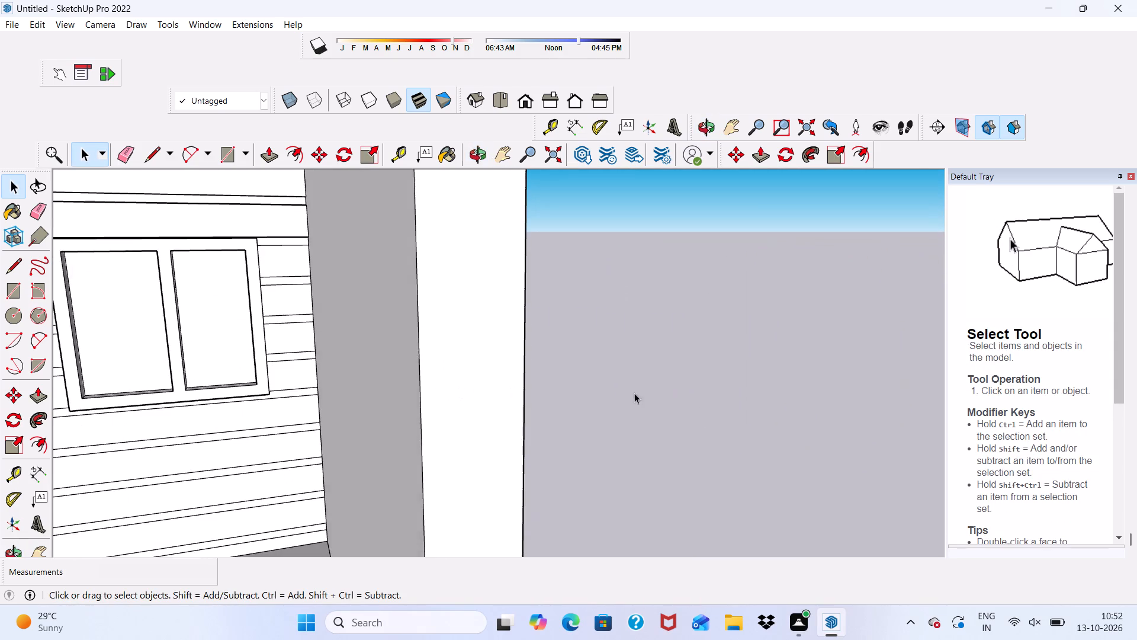
# Push/Pull the uppermost short siding board between the door frame and the window outward by 2".
pyautogui.scroll(7, 359, 312)
pyautogui.scroll(-16, 343, 247)
pyautogui.scroll(7, 190, 290)
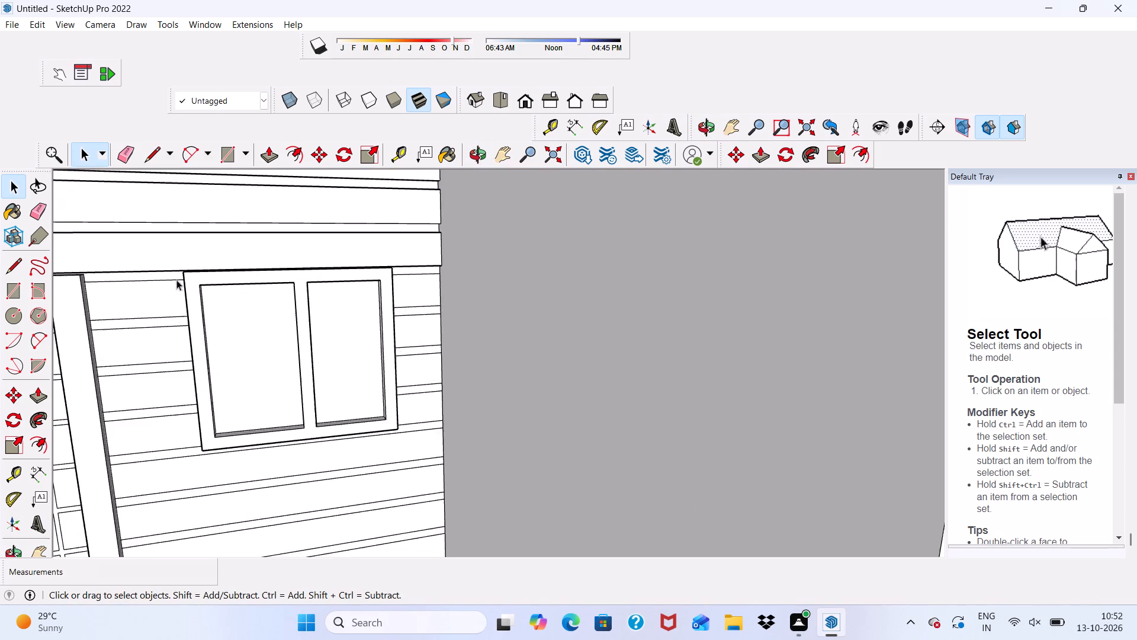
pyautogui.scroll(8, 176, 280)
pyautogui.scroll(-1, 151, 338)
pyautogui.click(152, 312)
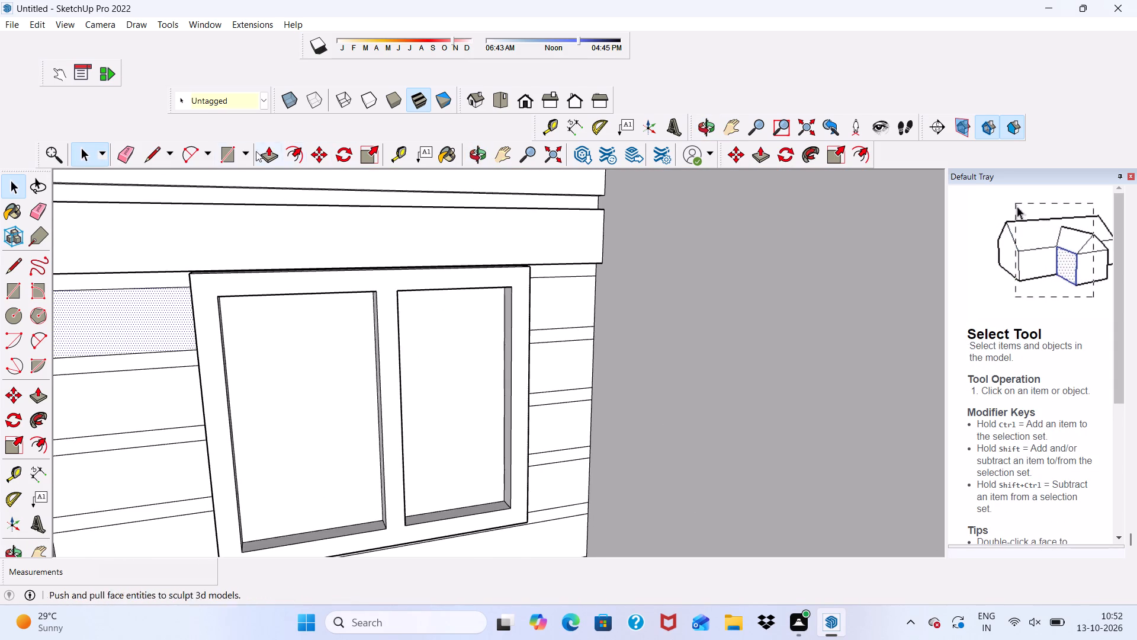
pyautogui.click(267, 146)
pyautogui.click(149, 307)
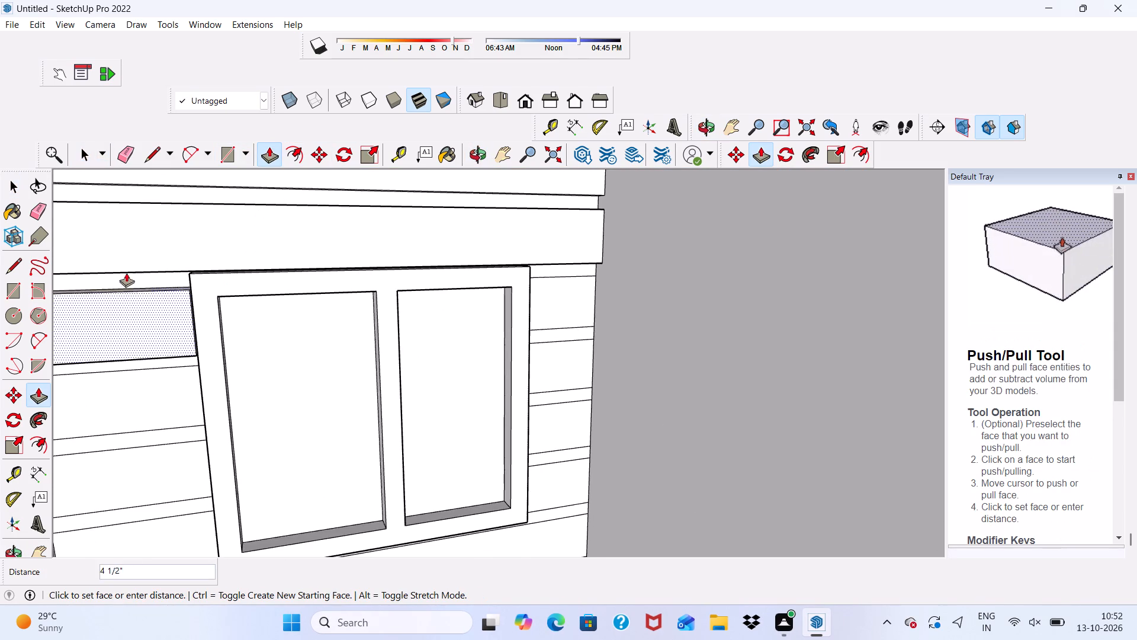
pyautogui.scroll(10, 151, 261)
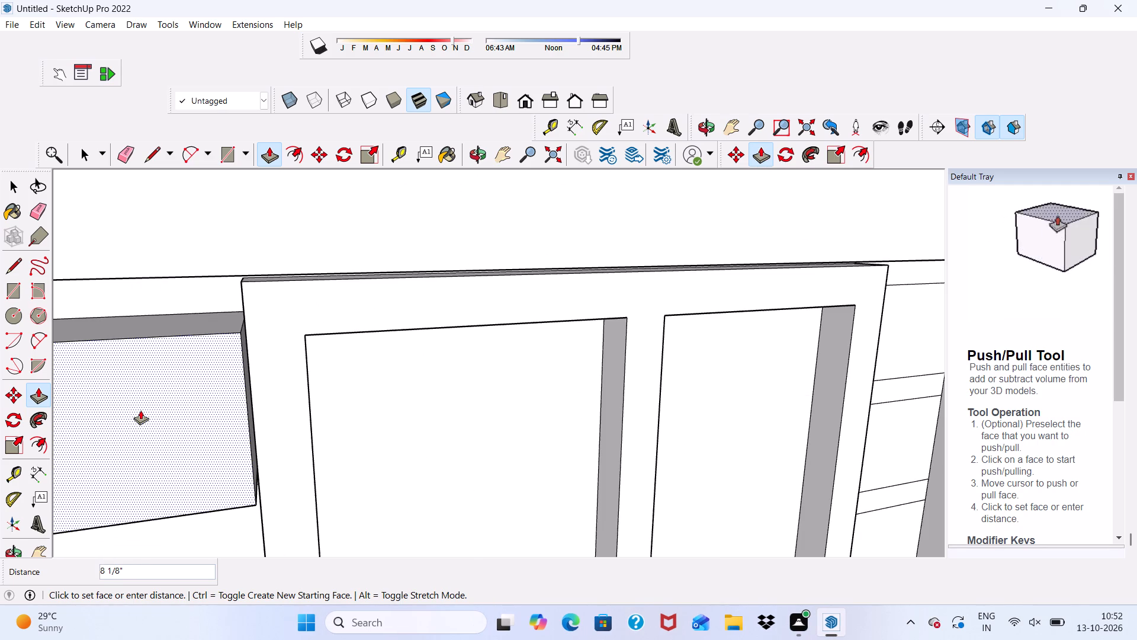
pyautogui.write('2"')
pyautogui.press('Return')
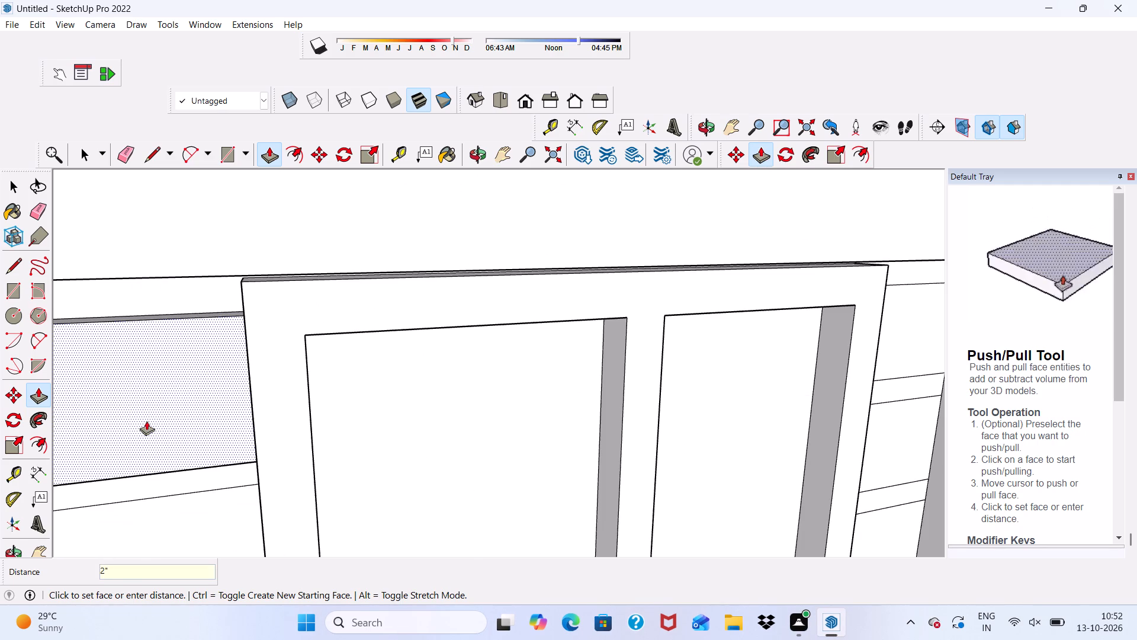
# Push/Pull the second short siding board from the top, between the door frame and the window, outward by 2".
pyautogui.scroll(-20, 147, 423)
pyautogui.scroll(-1, 147, 423)
pyautogui.moveTo(557, 309); pyautogui.dragTo(486, 220, button='middle')
pyautogui.scroll(2, 396, 292)
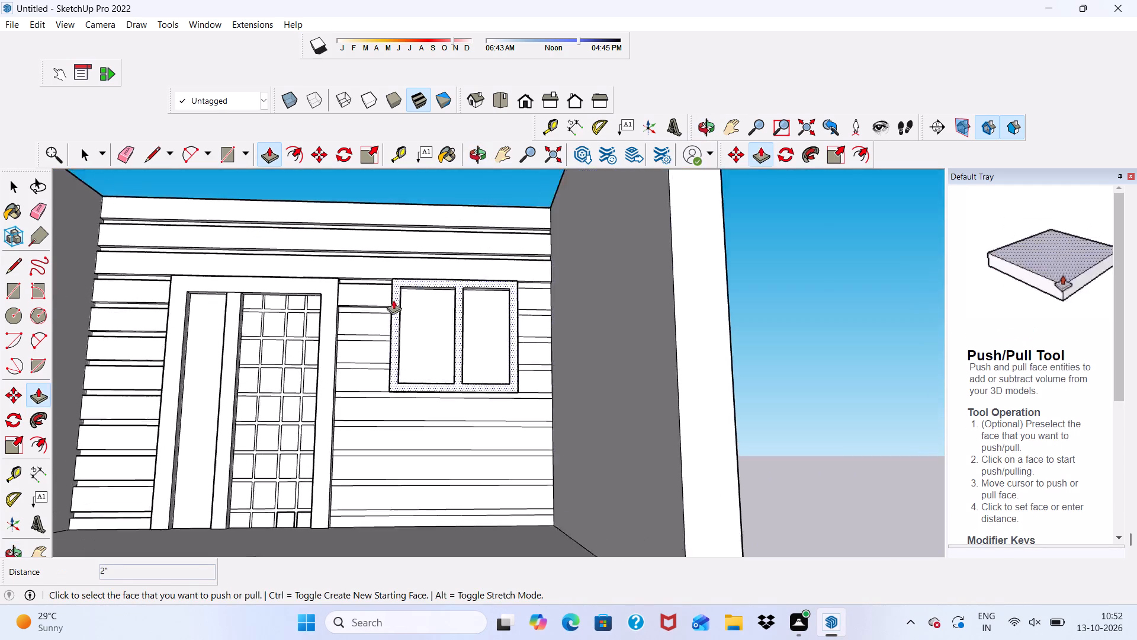
pyautogui.scroll(5, 393, 300)
pyautogui.scroll(6, 368, 360)
pyautogui.click(365, 341)
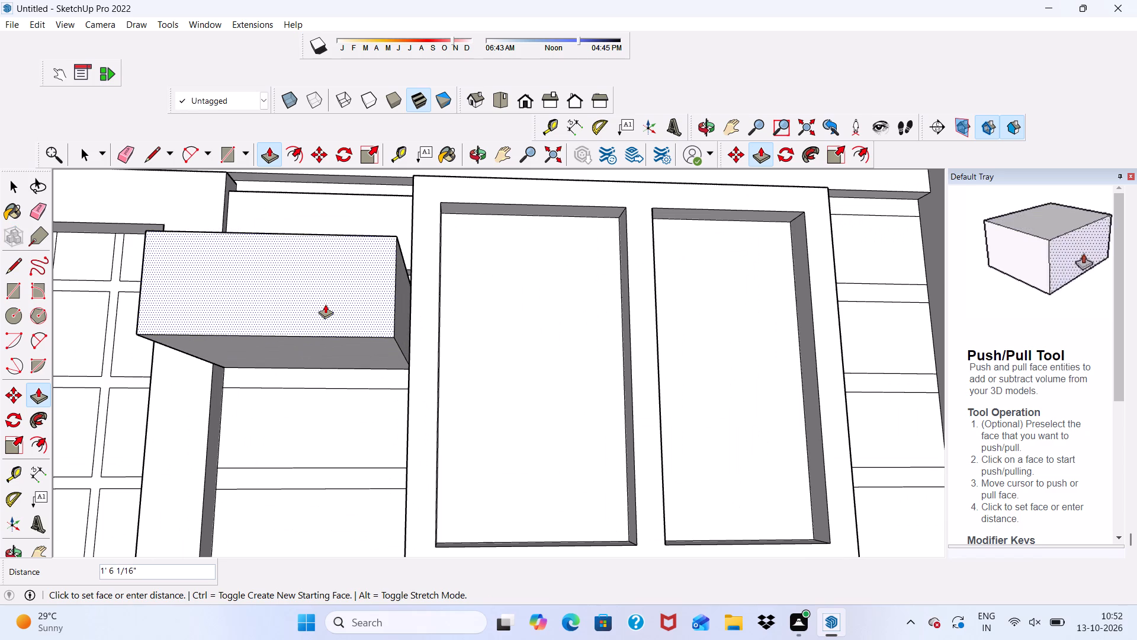
pyautogui.write('2"')
pyautogui.press('Return')
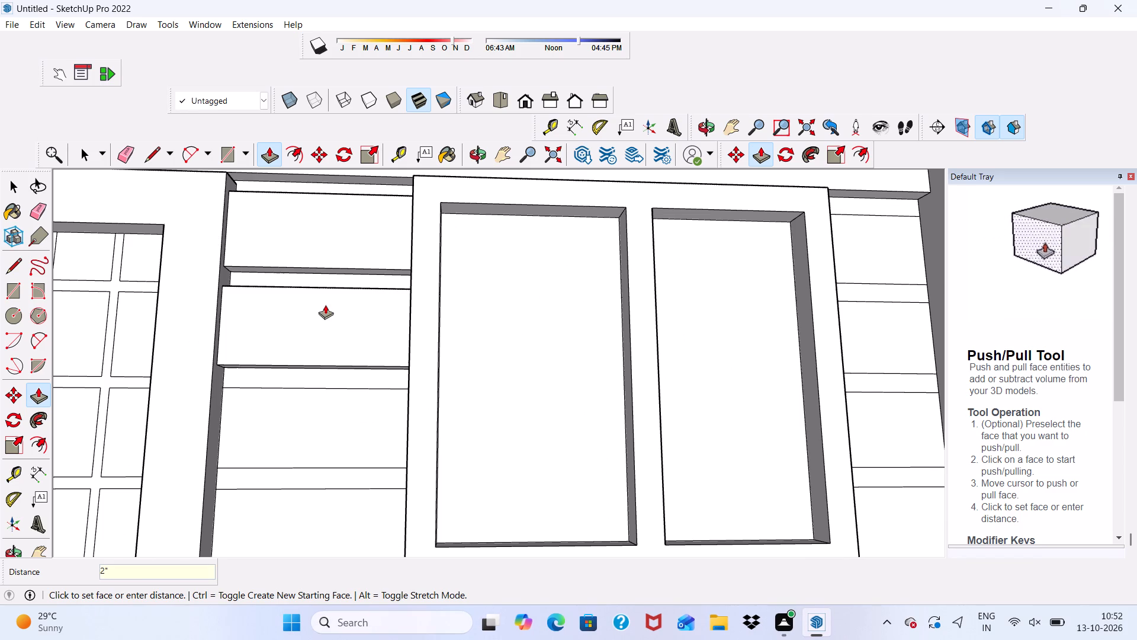
# Push/Pull the third short siding board from the top, between the door frame and the window, outward by 2".
pyautogui.scroll(4, 293, 388)
pyautogui.scroll(-7, 292, 390)
pyautogui.scroll(-4, 295, 300)
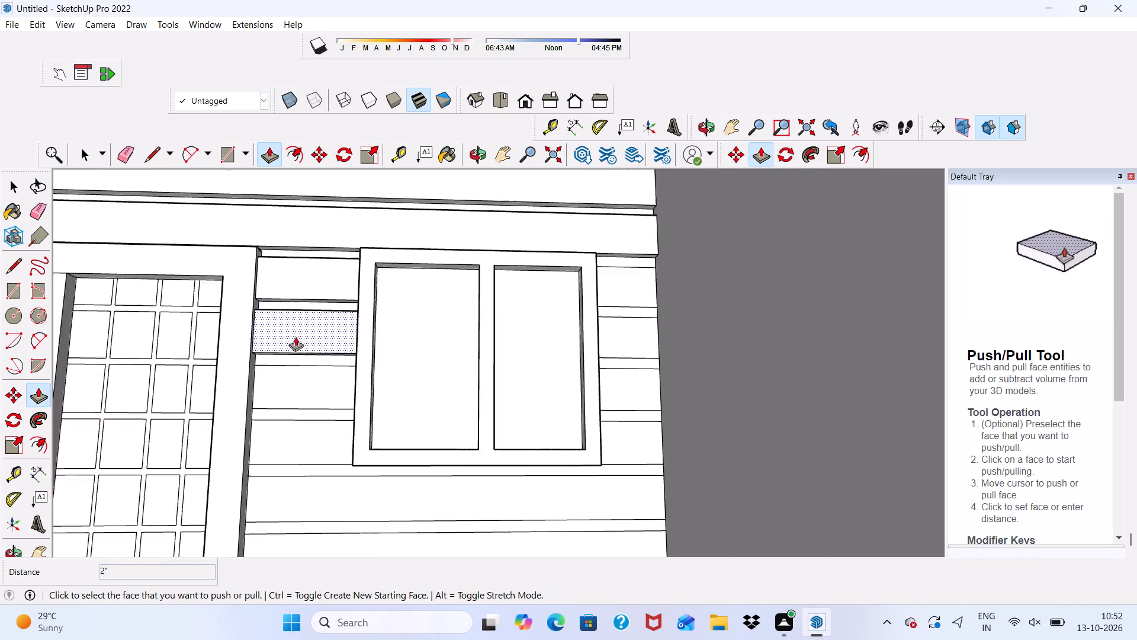
pyautogui.scroll(-2, 296, 337)
pyautogui.scroll(7, 261, 407)
pyautogui.click(306, 338)
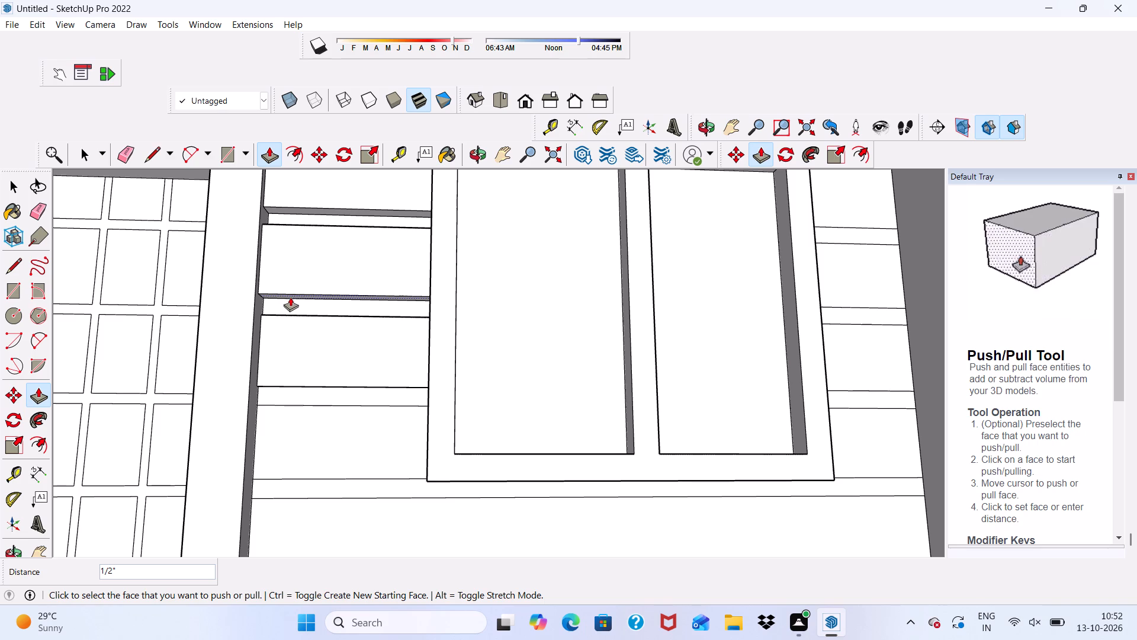
pyautogui.hotkey('ctrl', 'z')
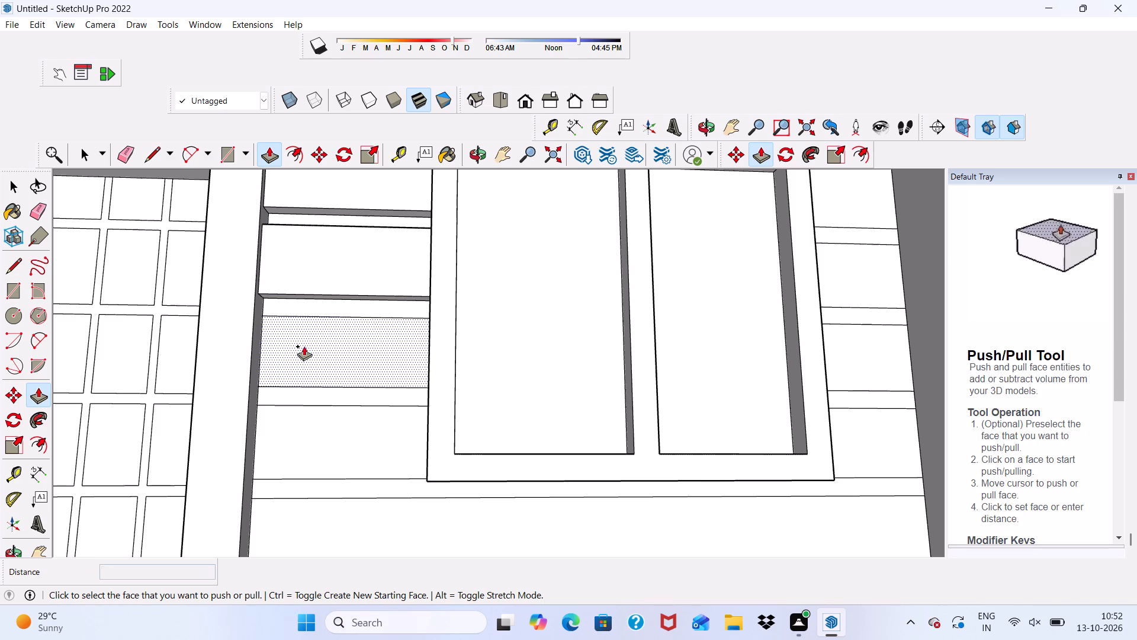
pyautogui.click(306, 344)
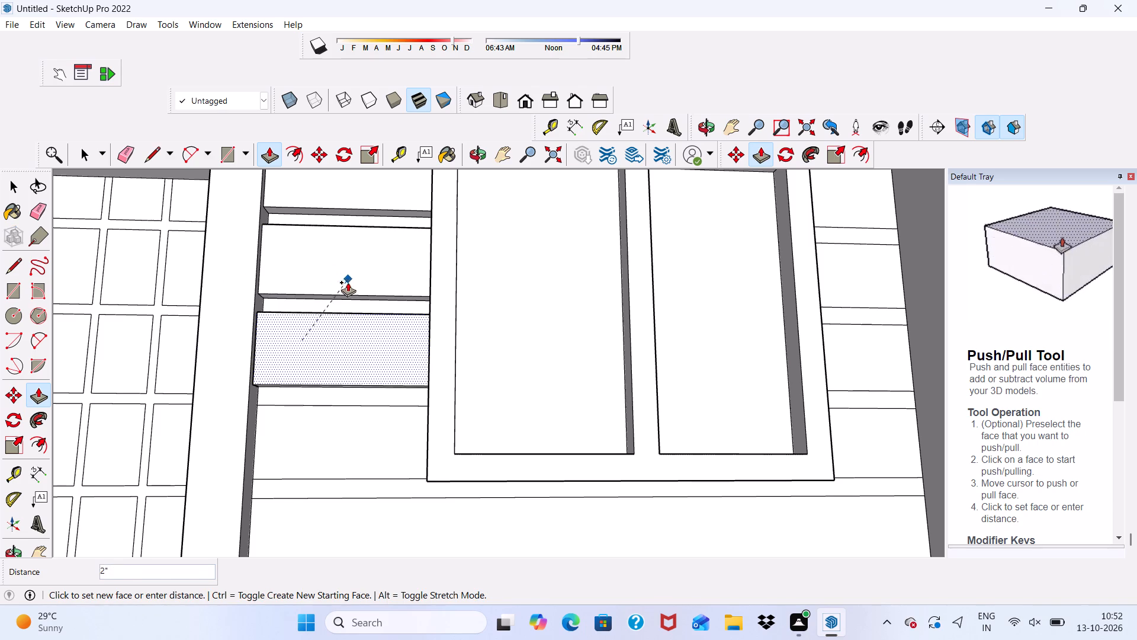
pyautogui.moveTo(348, 283); pyautogui.dragTo(290, 391, button='middle')
pyautogui.scroll(5, 316, 296)
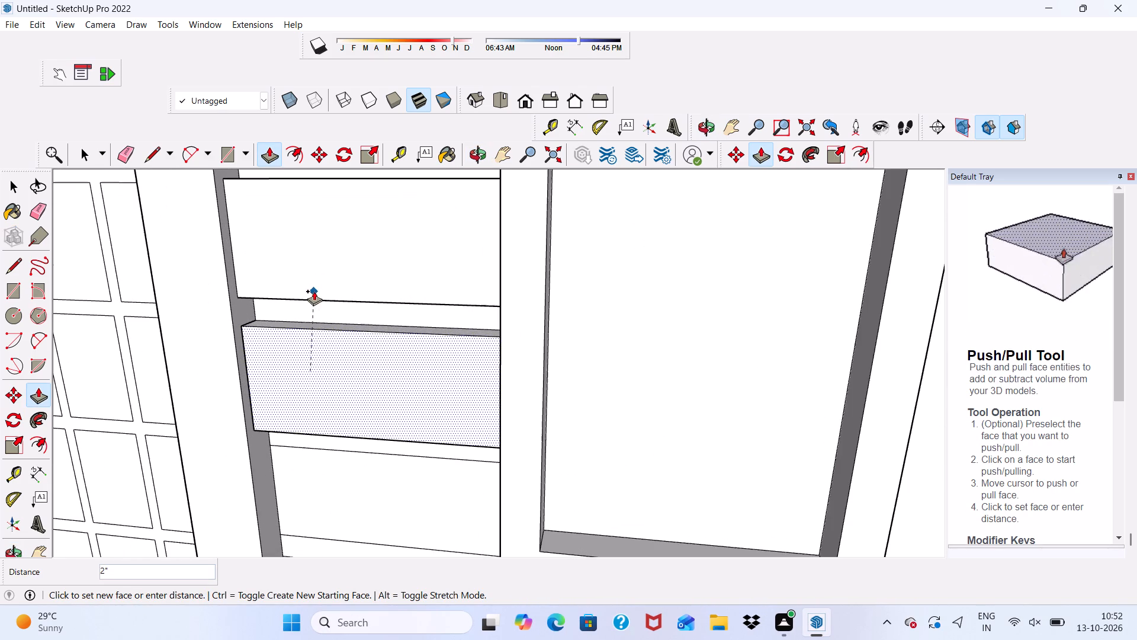
pyautogui.click(311, 290)
# Push/Pull the lowest short siding board between the door frame and the window outward by 2".
pyautogui.scroll(-7, 311, 267)
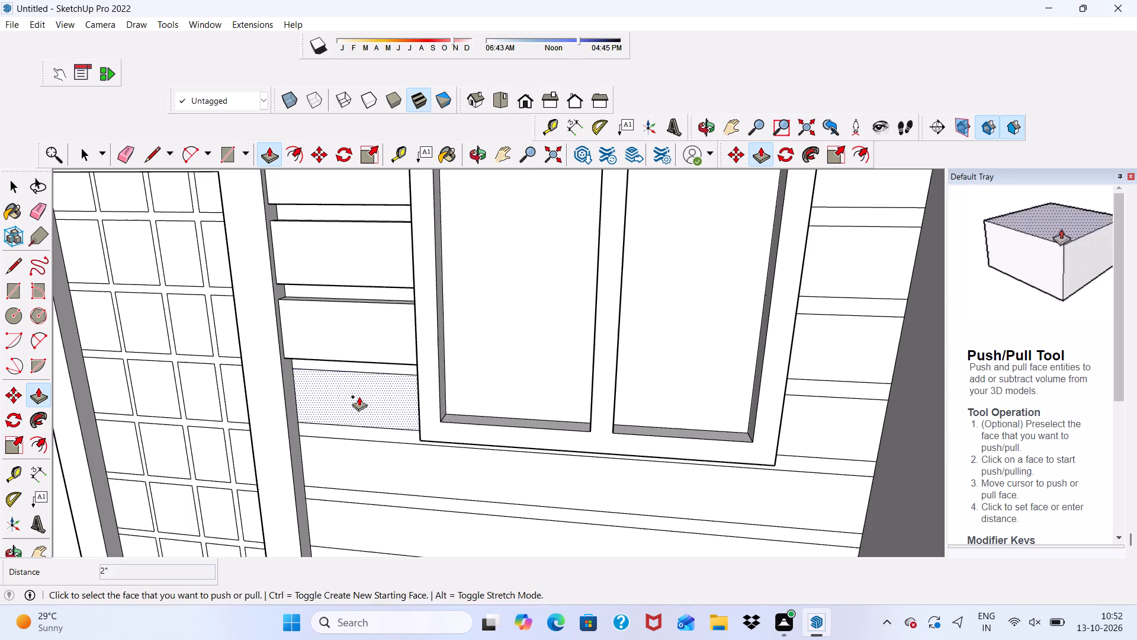
pyautogui.click(359, 395)
pyautogui.hotkey('ctrl', 'z')
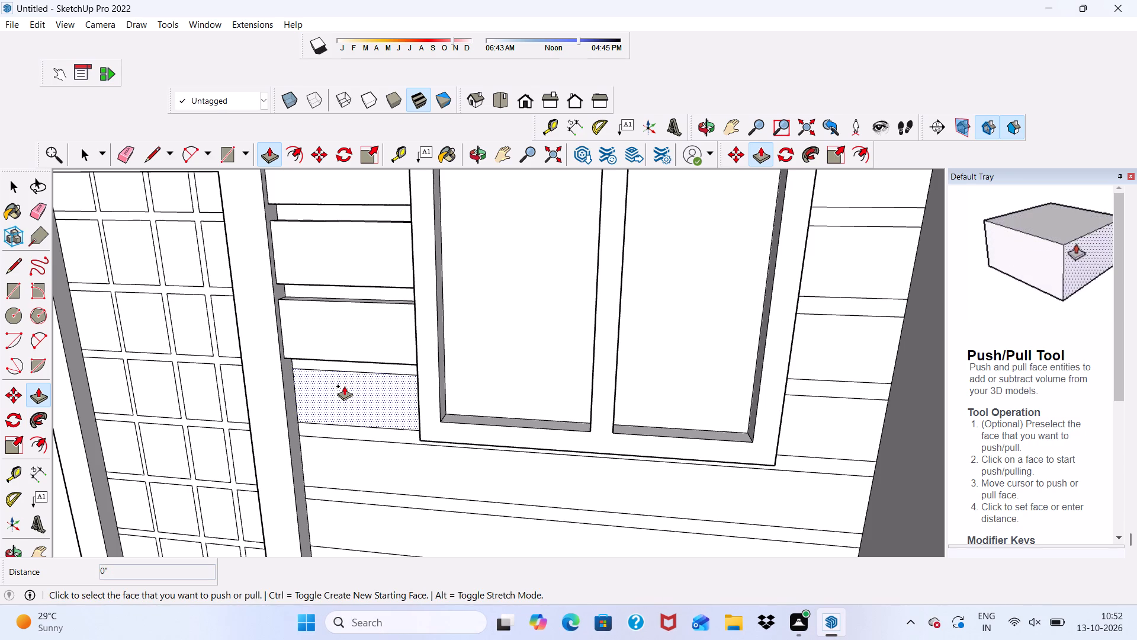
pyautogui.click(344, 386)
pyautogui.click(316, 305)
# Push/Pull the two uppermost long siding boards directly below the window outward by 2" each.
pyautogui.scroll(-3, 336, 362)
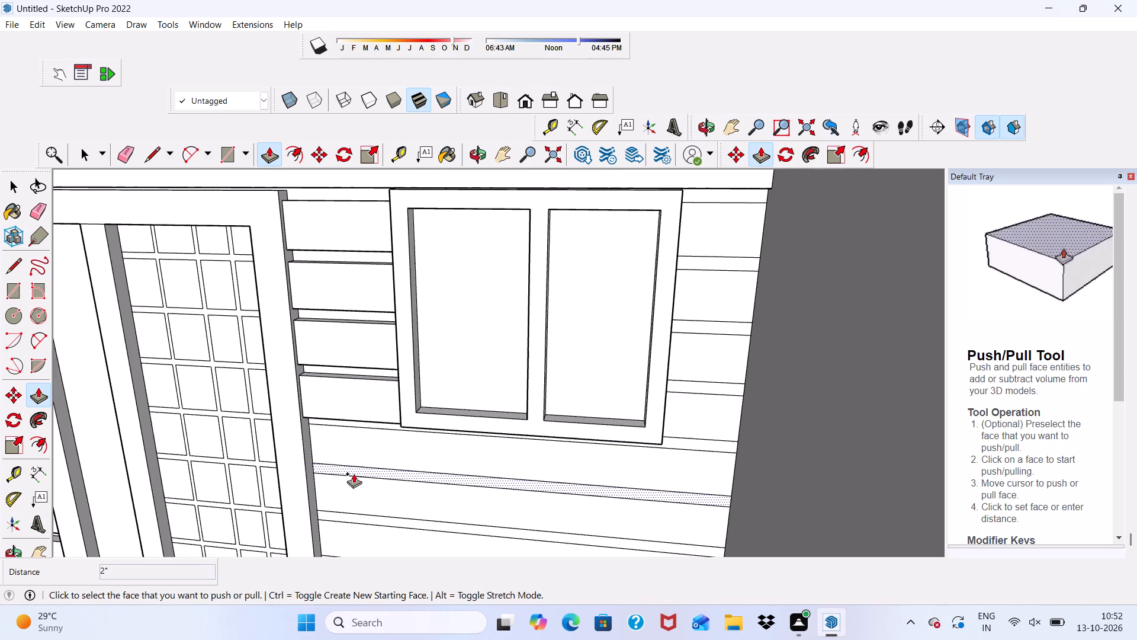
pyautogui.click(351, 451)
pyautogui.click(331, 375)
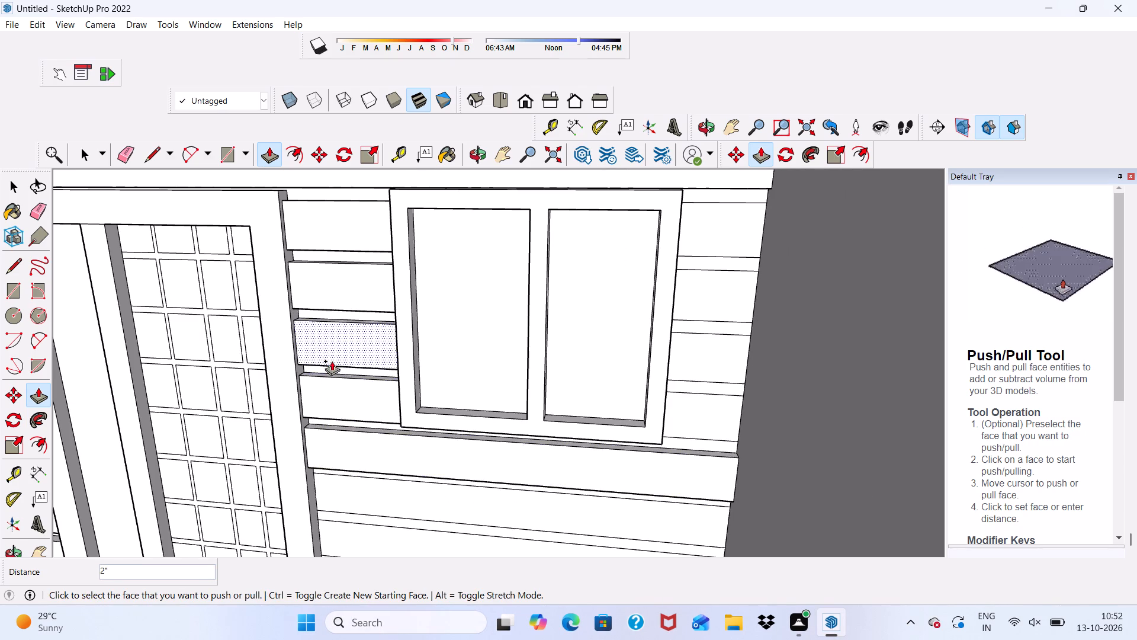
pyautogui.scroll(-6, 333, 354)
pyautogui.scroll(4, 364, 479)
pyautogui.click(356, 424)
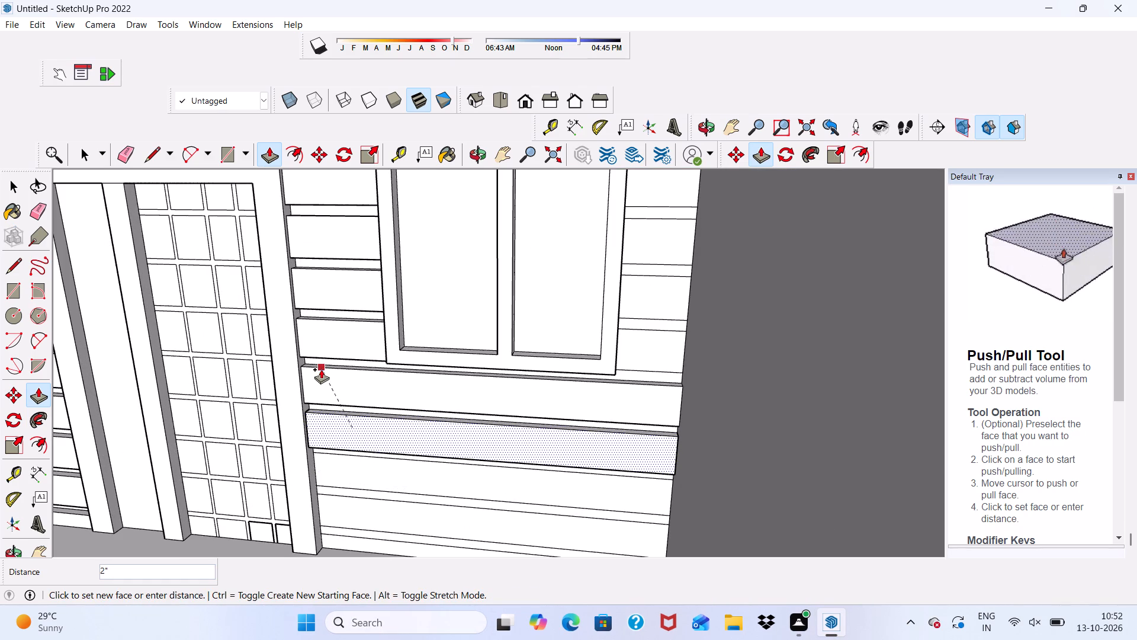
pyautogui.click(321, 367)
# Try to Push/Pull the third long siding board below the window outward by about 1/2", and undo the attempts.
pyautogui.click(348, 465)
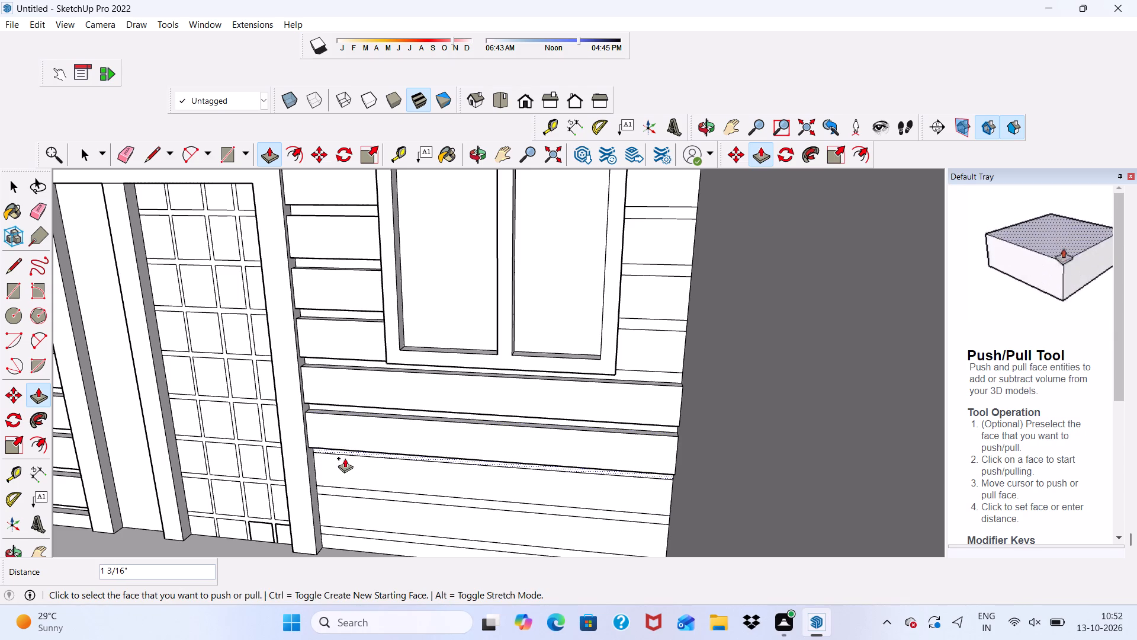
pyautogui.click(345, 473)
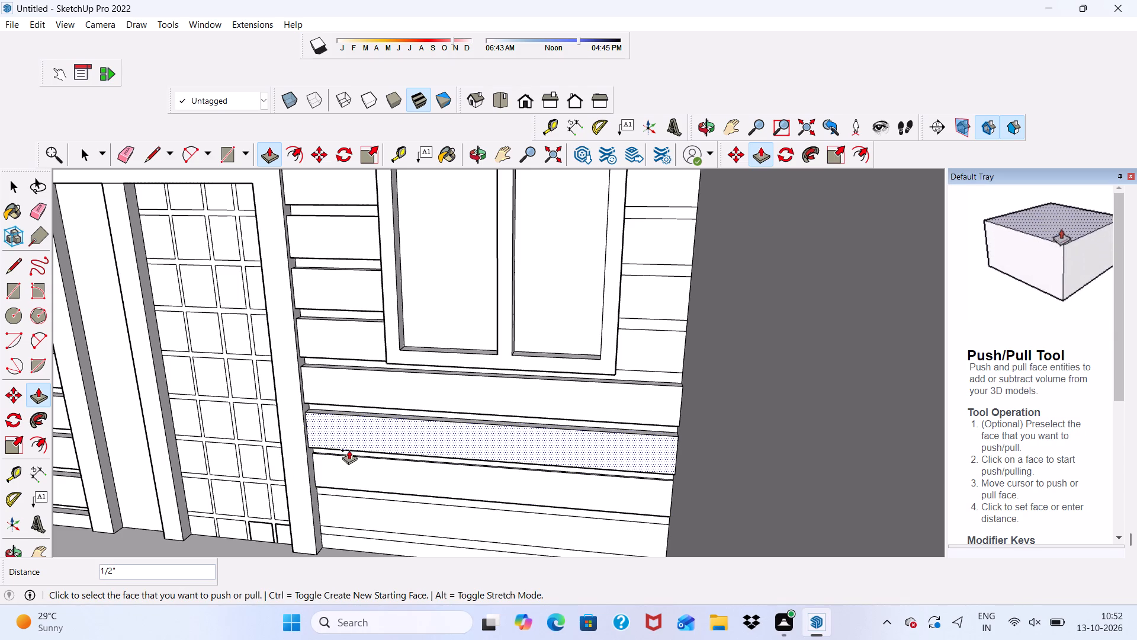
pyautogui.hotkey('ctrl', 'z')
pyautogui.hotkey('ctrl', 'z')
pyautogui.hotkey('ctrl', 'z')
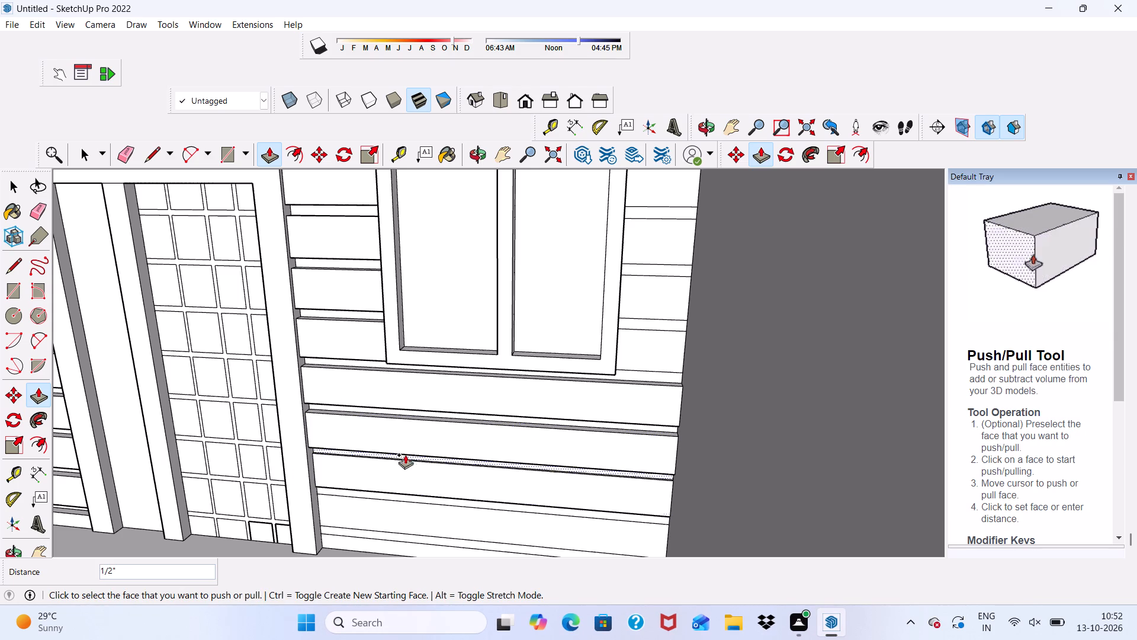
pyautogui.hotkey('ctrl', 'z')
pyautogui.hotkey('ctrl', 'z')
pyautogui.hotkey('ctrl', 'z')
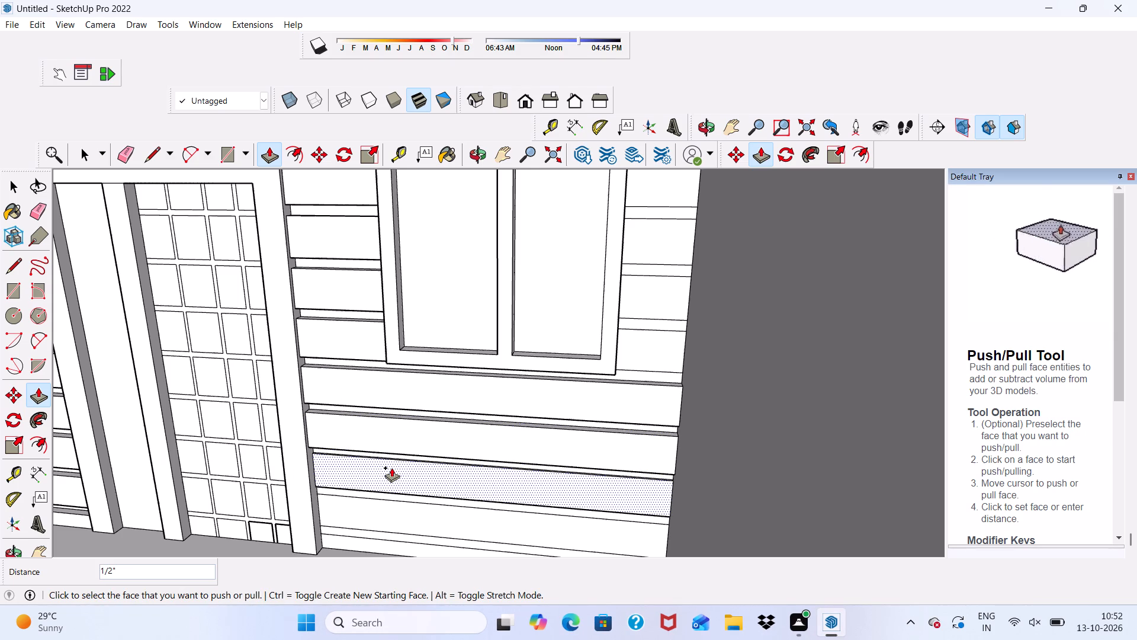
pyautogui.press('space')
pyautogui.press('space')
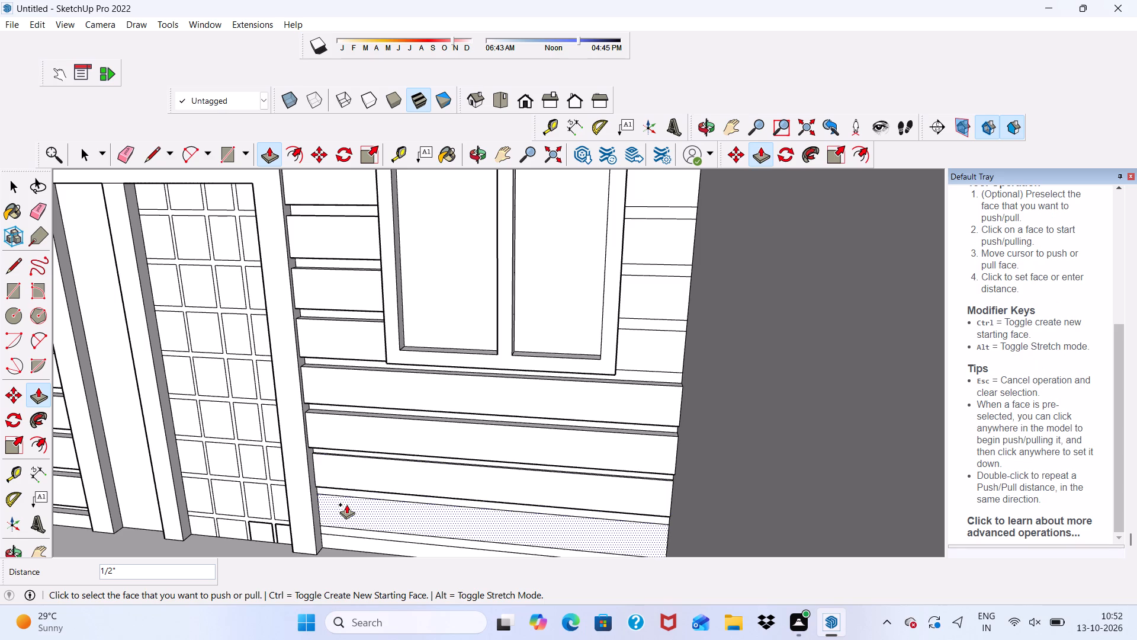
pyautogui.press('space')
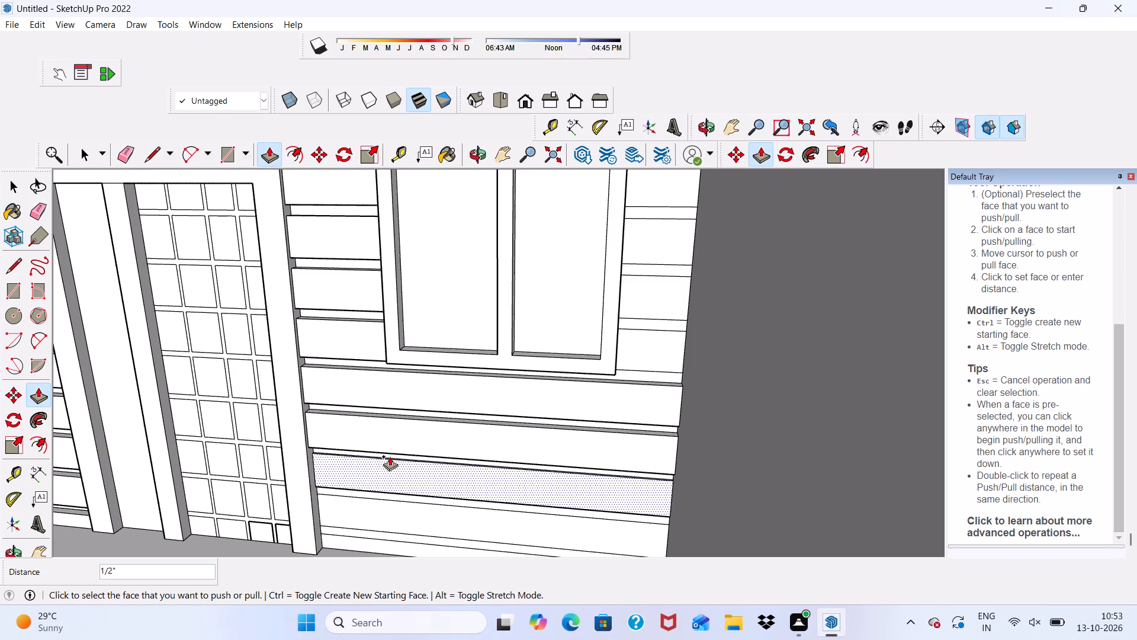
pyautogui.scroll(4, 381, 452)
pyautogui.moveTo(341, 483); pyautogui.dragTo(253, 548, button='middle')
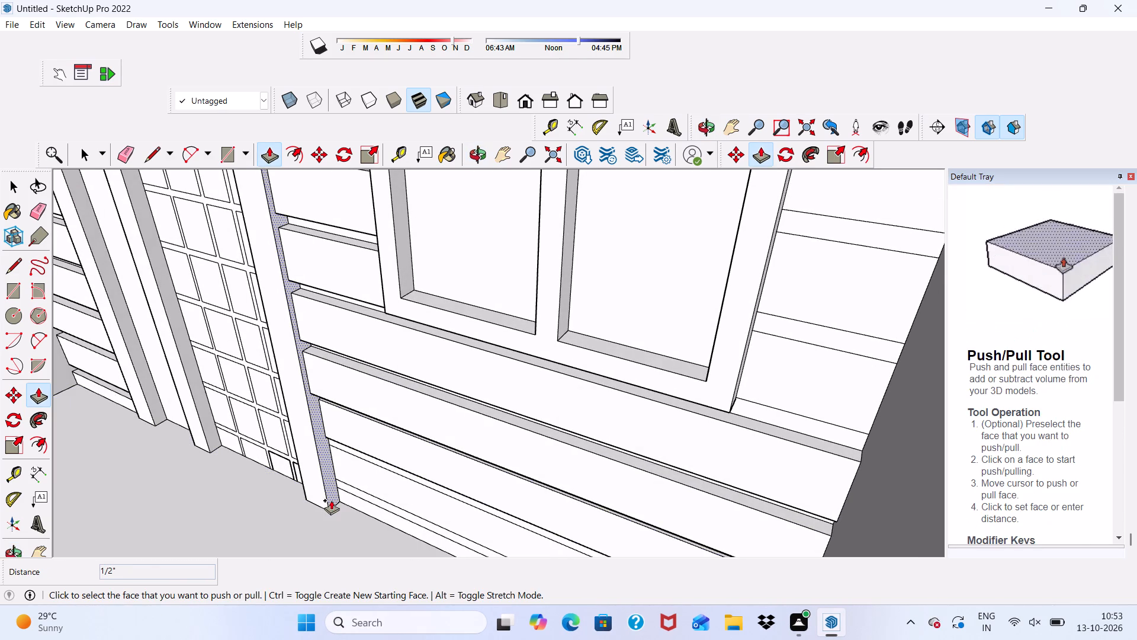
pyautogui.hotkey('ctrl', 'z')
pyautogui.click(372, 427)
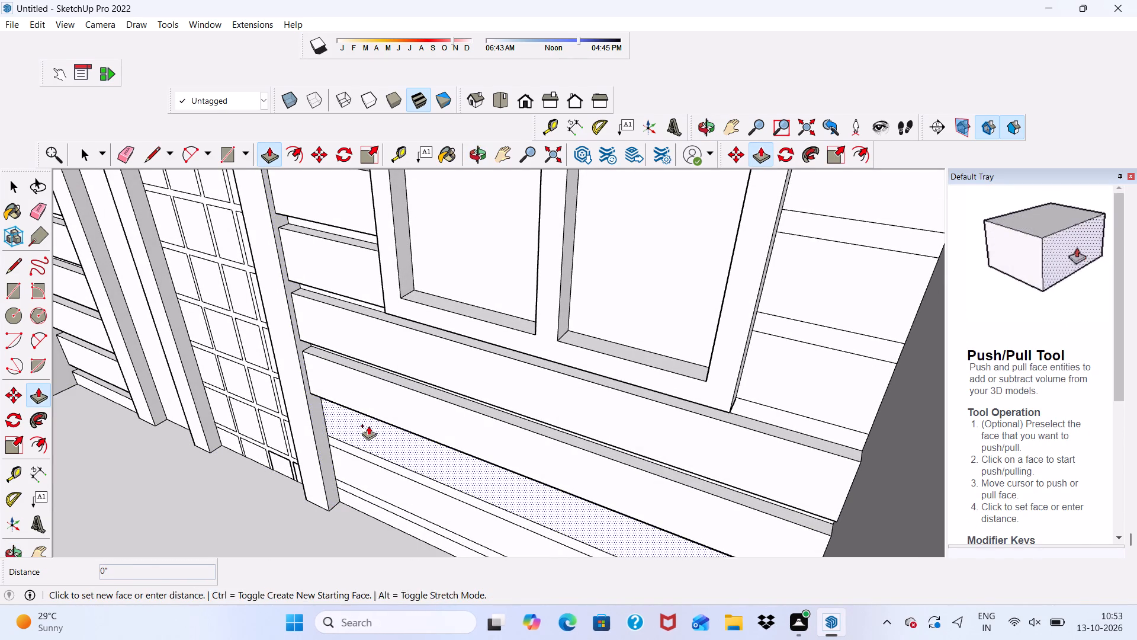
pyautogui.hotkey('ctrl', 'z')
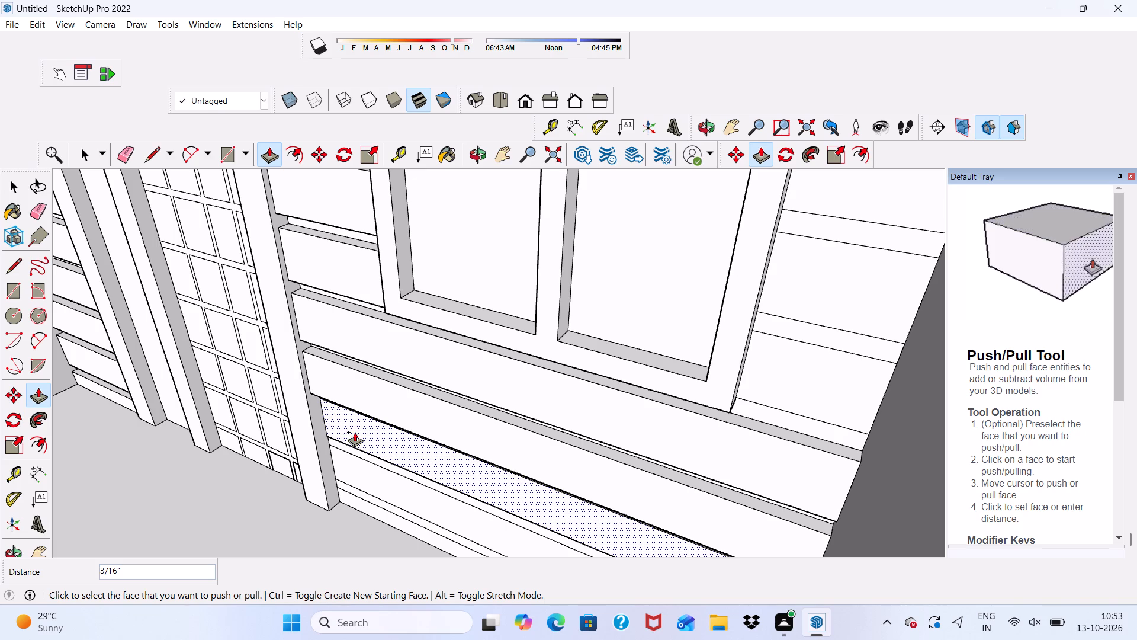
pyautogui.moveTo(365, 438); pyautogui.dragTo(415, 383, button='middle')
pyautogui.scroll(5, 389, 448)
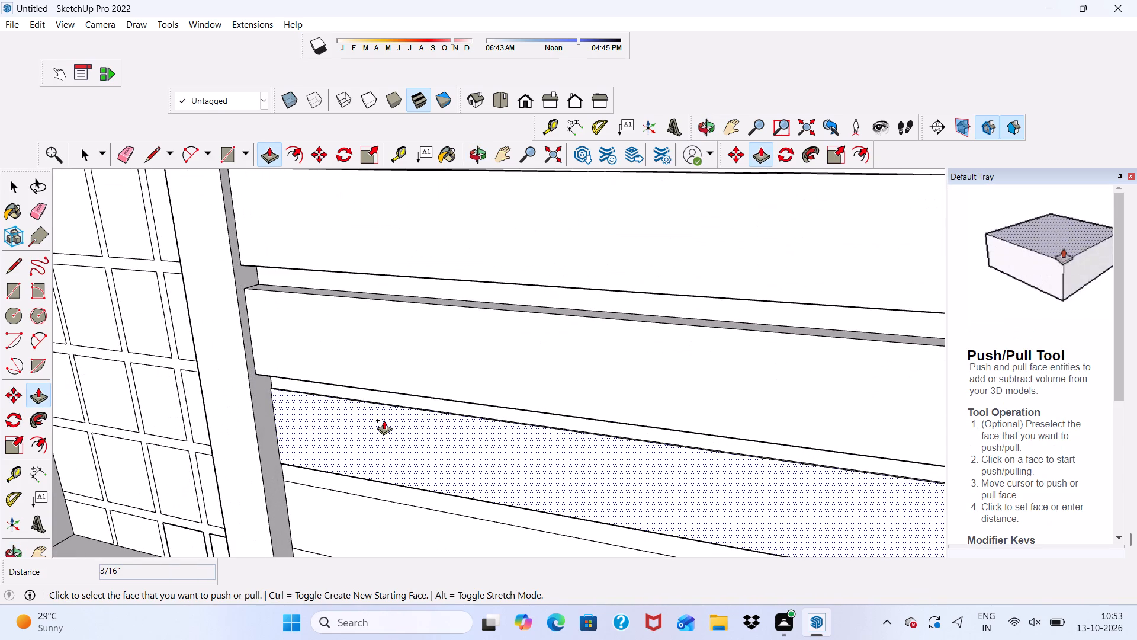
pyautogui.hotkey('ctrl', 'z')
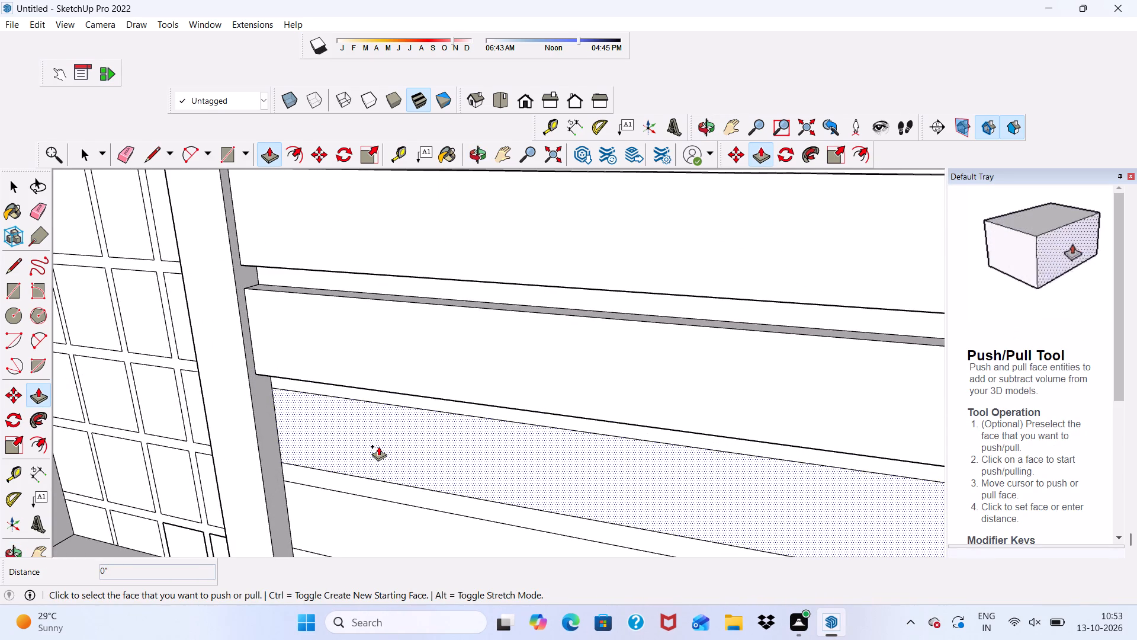
# Push/Pull the three lowest long siding boards below the window, down to floor level, outward by 2" each.
pyautogui.click(378, 446)
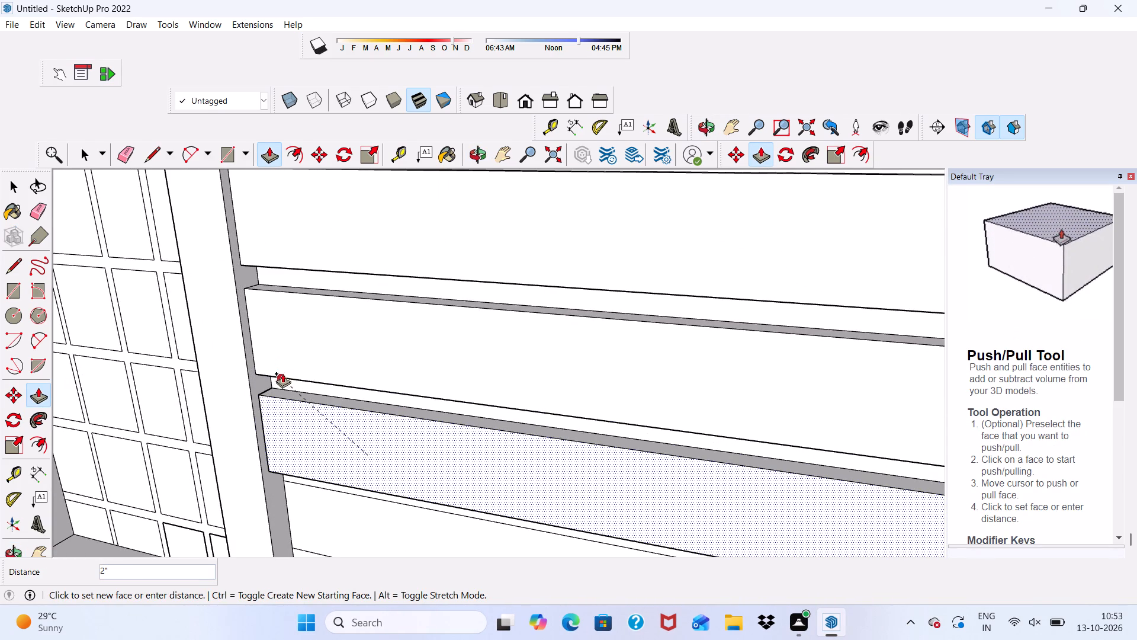
pyautogui.click(285, 373)
pyautogui.scroll(-5, 320, 370)
pyautogui.scroll(5, 386, 517)
pyautogui.click(385, 481)
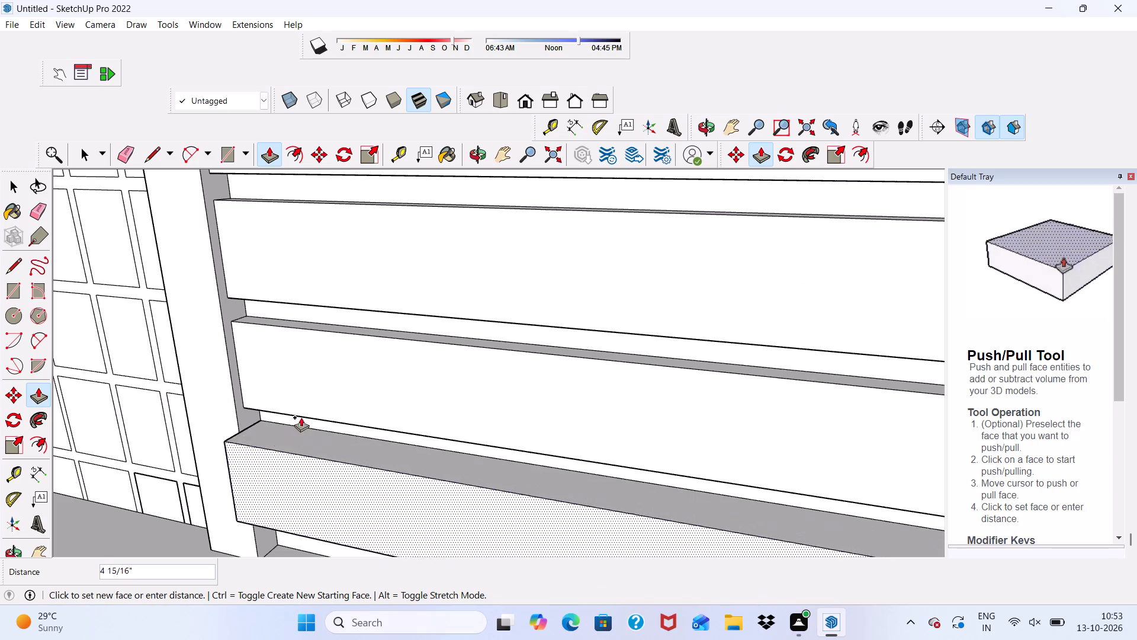
pyautogui.click(316, 411)
pyautogui.scroll(-5, 360, 432)
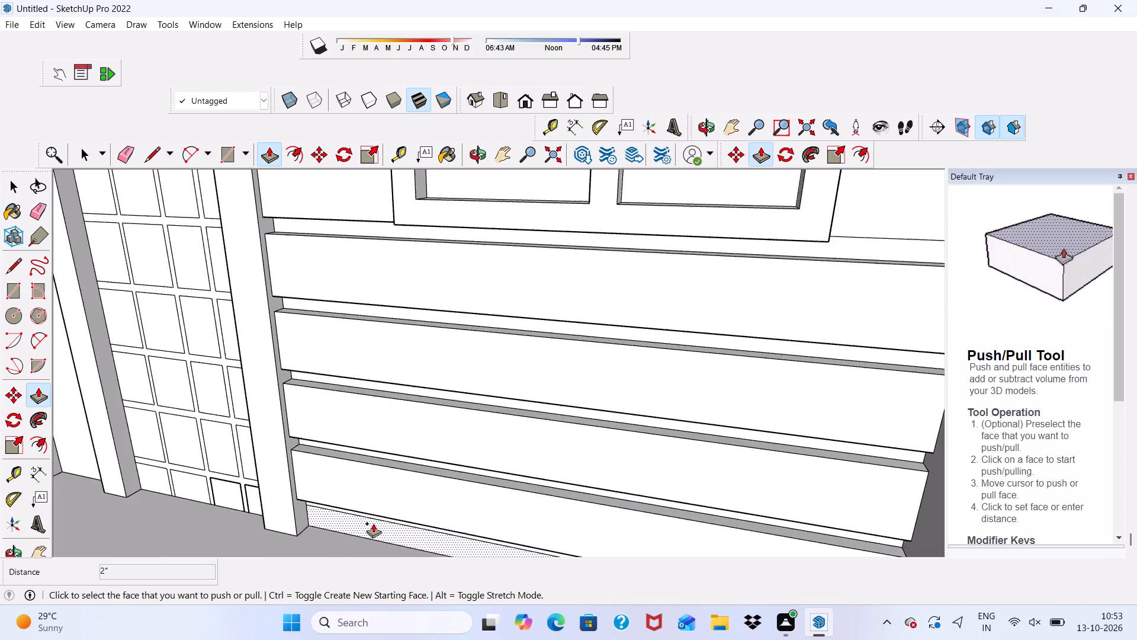
pyautogui.scroll(11, 373, 523)
pyautogui.click(356, 526)
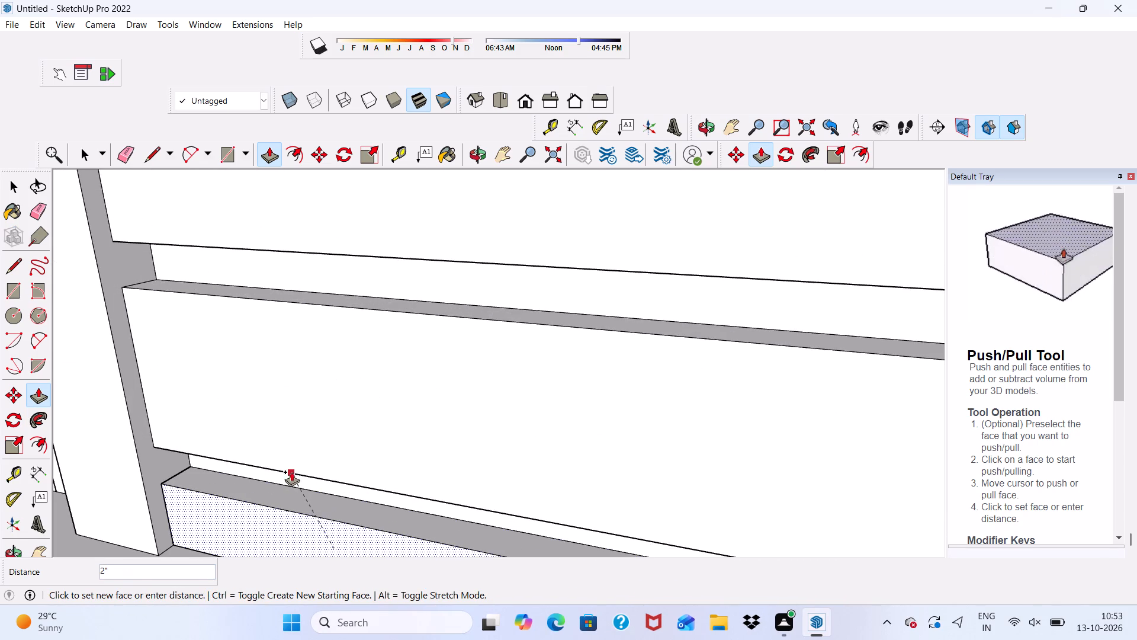
pyautogui.click(291, 469)
# Examine the raised siding around the door and window and the blank front wall from outside the house.
pyautogui.scroll(-20, 345, 458)
pyautogui.scroll(-5, 345, 458)
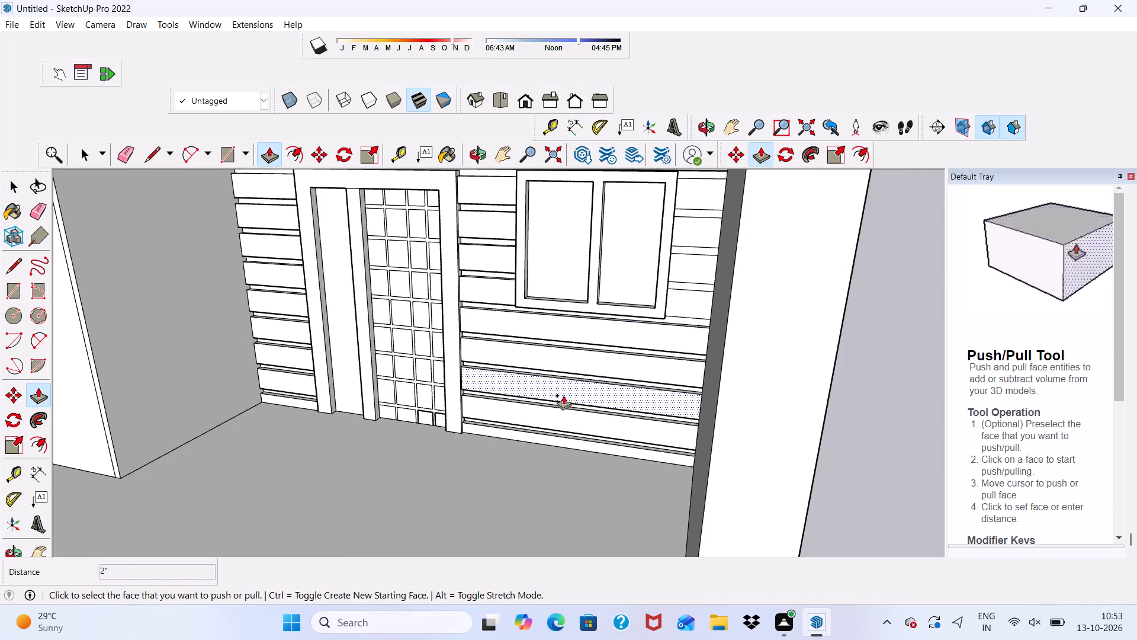
pyautogui.moveTo(566, 391); pyautogui.dragTo(654, 309, button='middle')
pyautogui.press('space')
pyautogui.scroll(-4, 656, 329)
pyautogui.scroll(-4, 614, 385)
pyautogui.moveTo(629, 436); pyautogui.dragTo(620, 436, button='middle')
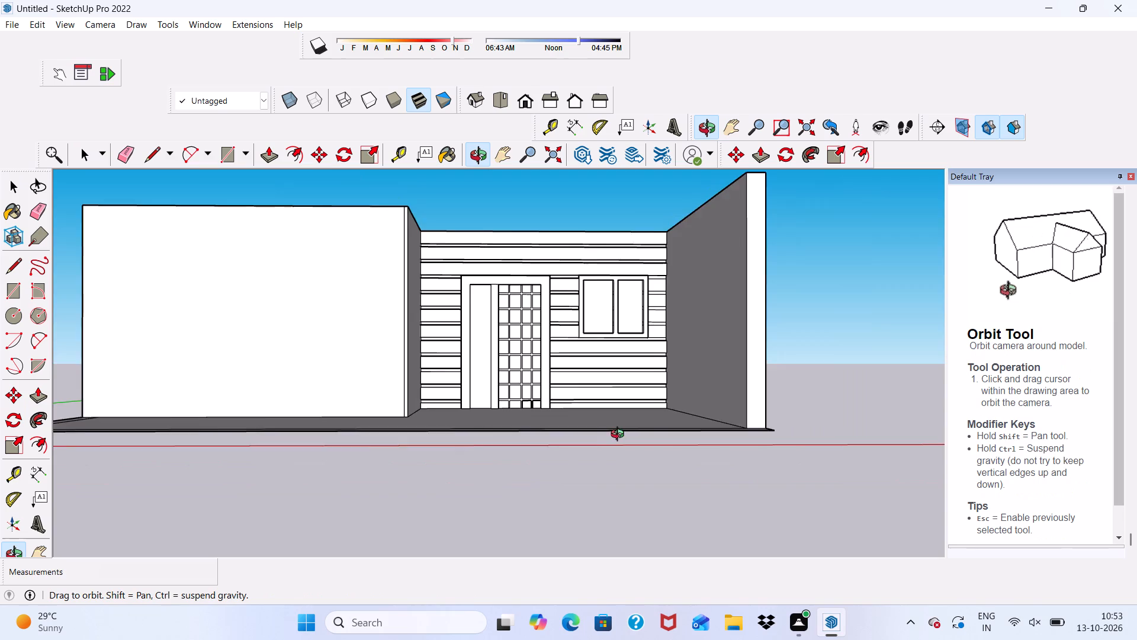
pyautogui.moveTo(620, 436); pyautogui.dragTo(550, 471, button='middle')
pyautogui.scroll(1, 521, 440)
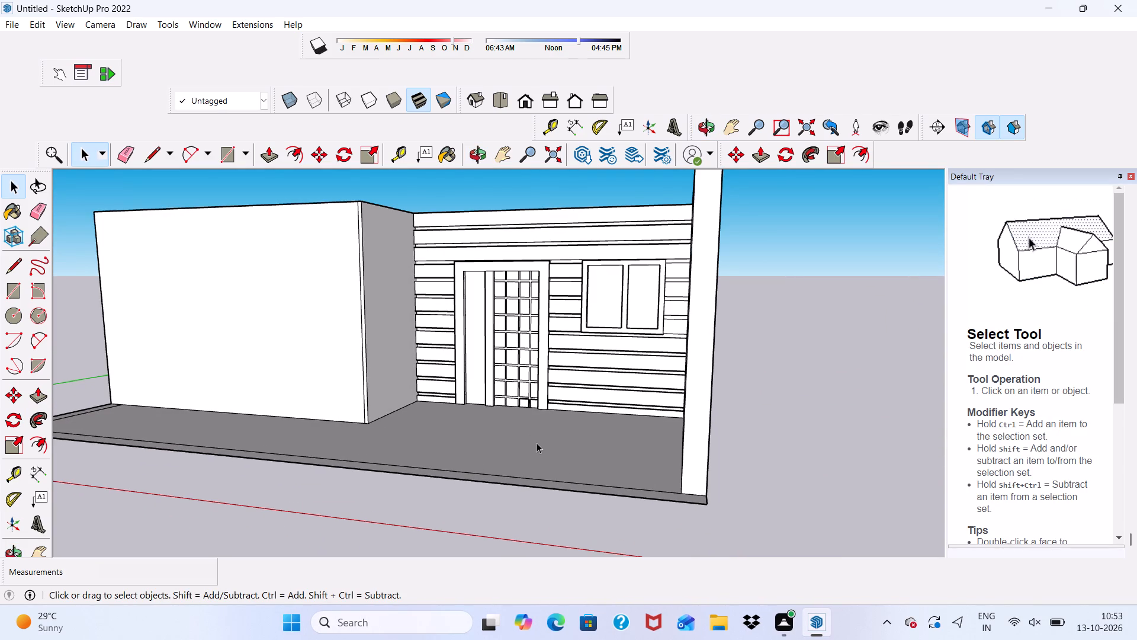
pyautogui.moveTo(251, 326); pyautogui.dragTo(303, 308, button='middle')
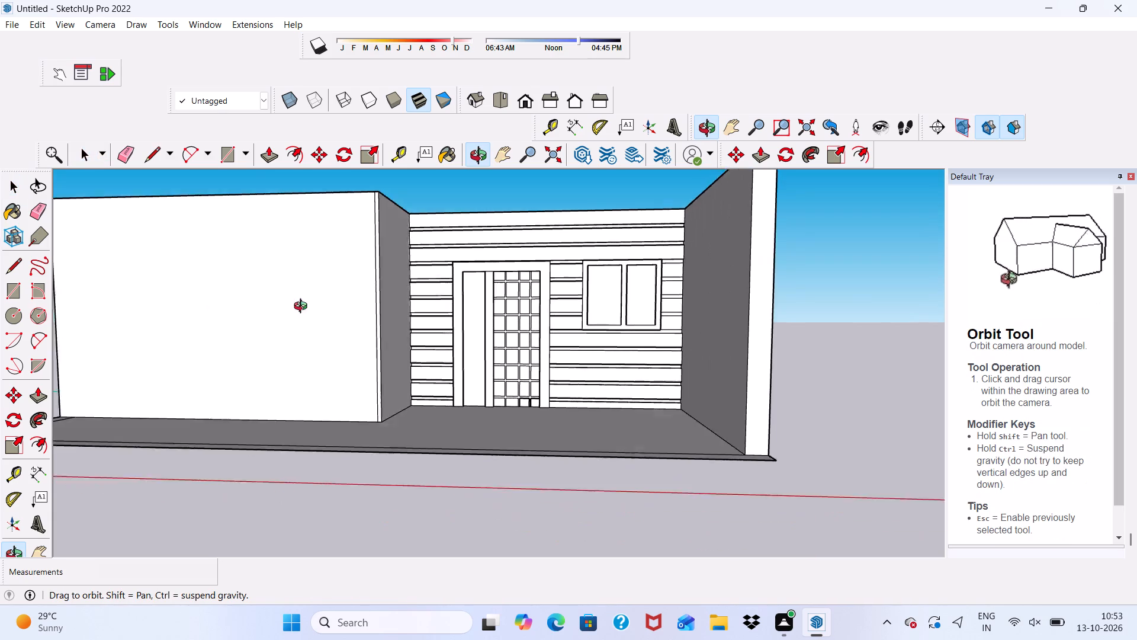
pyautogui.moveTo(303, 308); pyautogui.dragTo(330, 319, button='middle')
# Draw a window rectangle about 7' 8" wide by 6' 6" high on the blank front wall.
pyautogui.moveTo(232, 155); pyautogui.dragTo(250, 149)
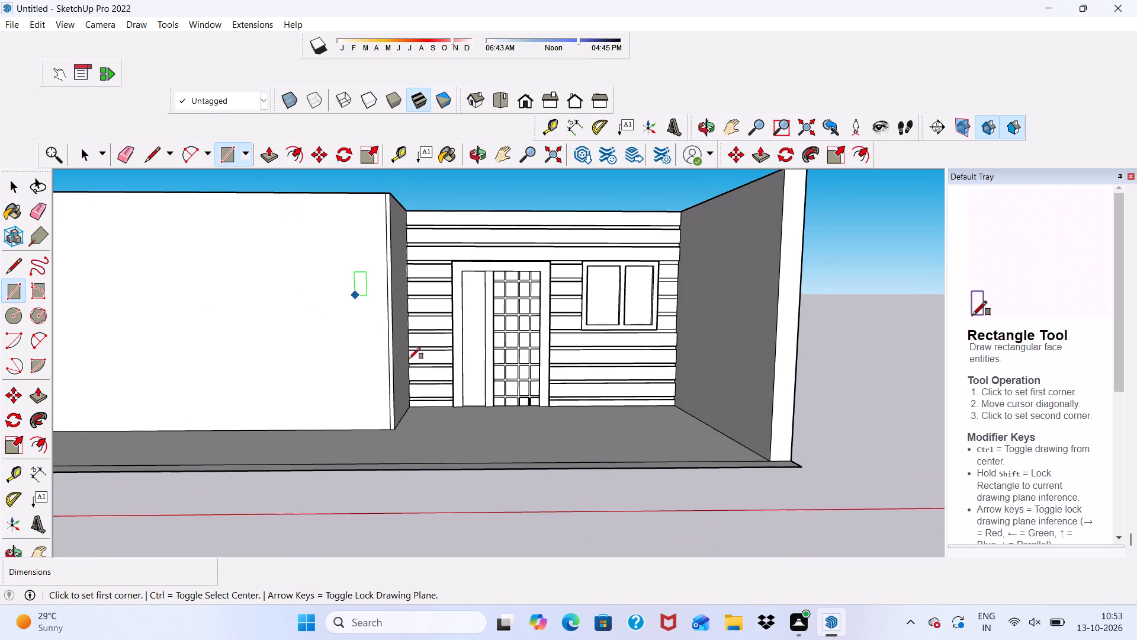
pyautogui.scroll(-7, 465, 408)
pyautogui.scroll(5, 287, 364)
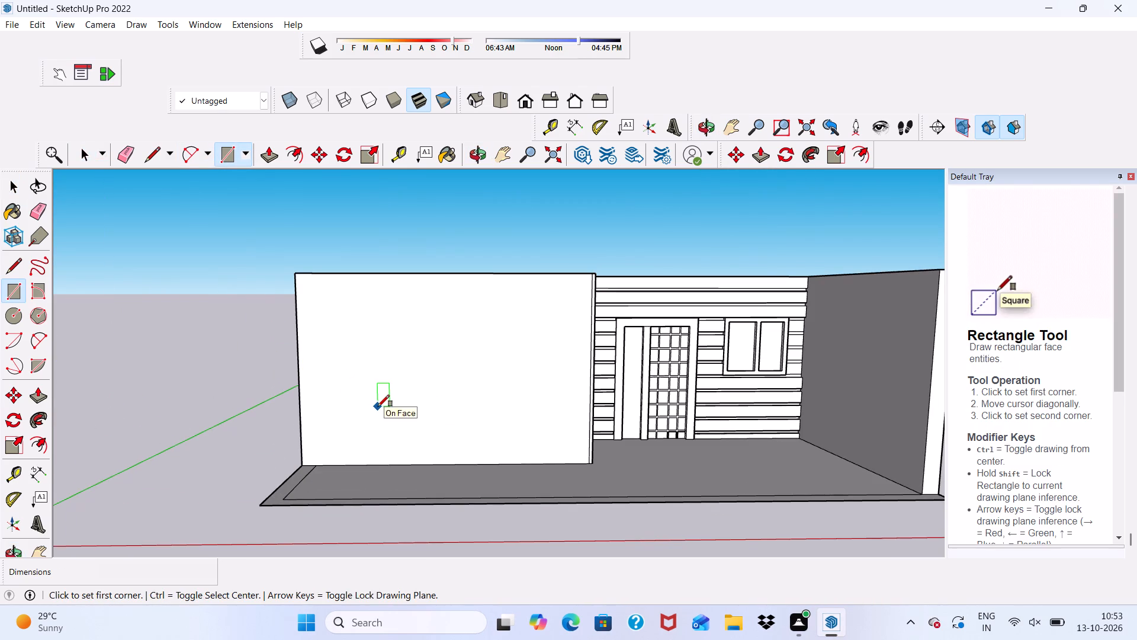
pyautogui.scroll(-2, 378, 403)
pyautogui.scroll(1, 380, 407)
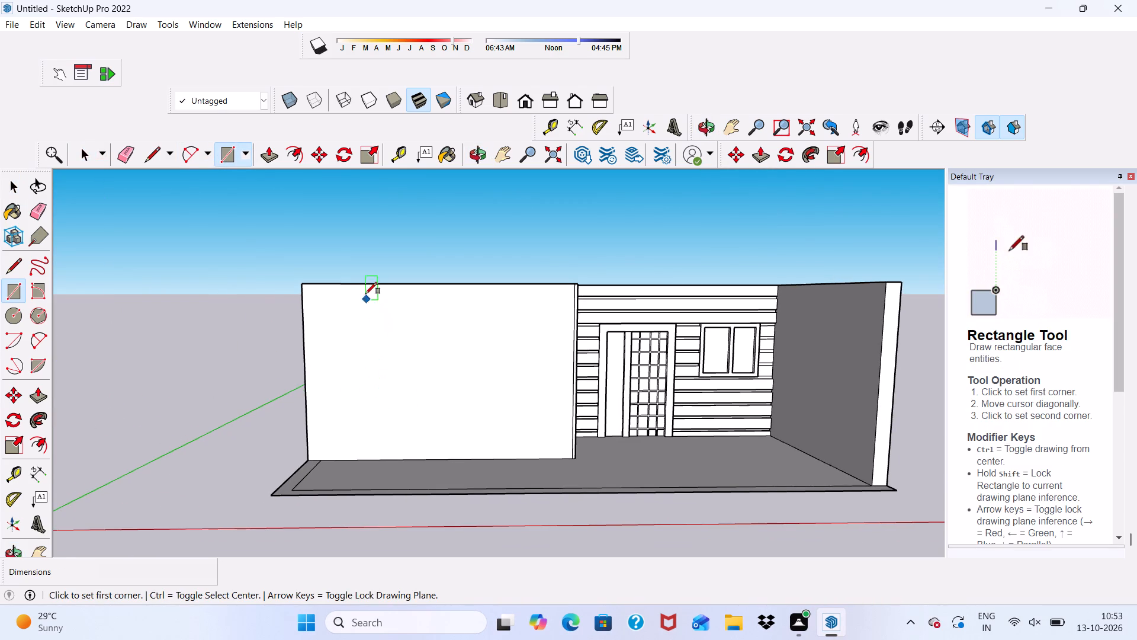
pyautogui.click(371, 324)
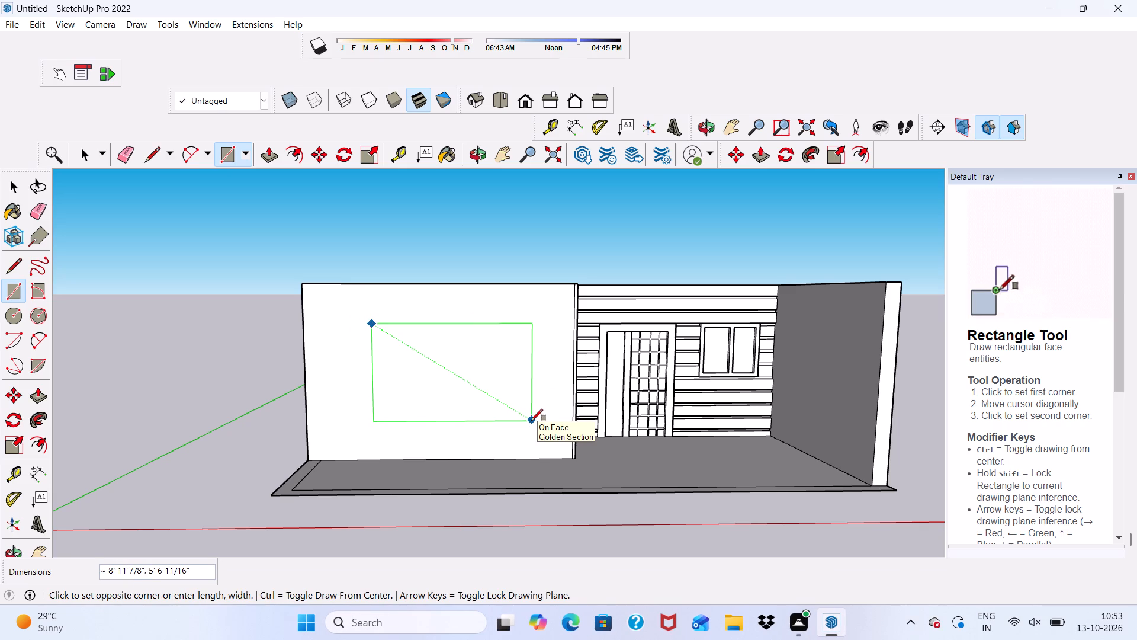
pyautogui.click(508, 437)
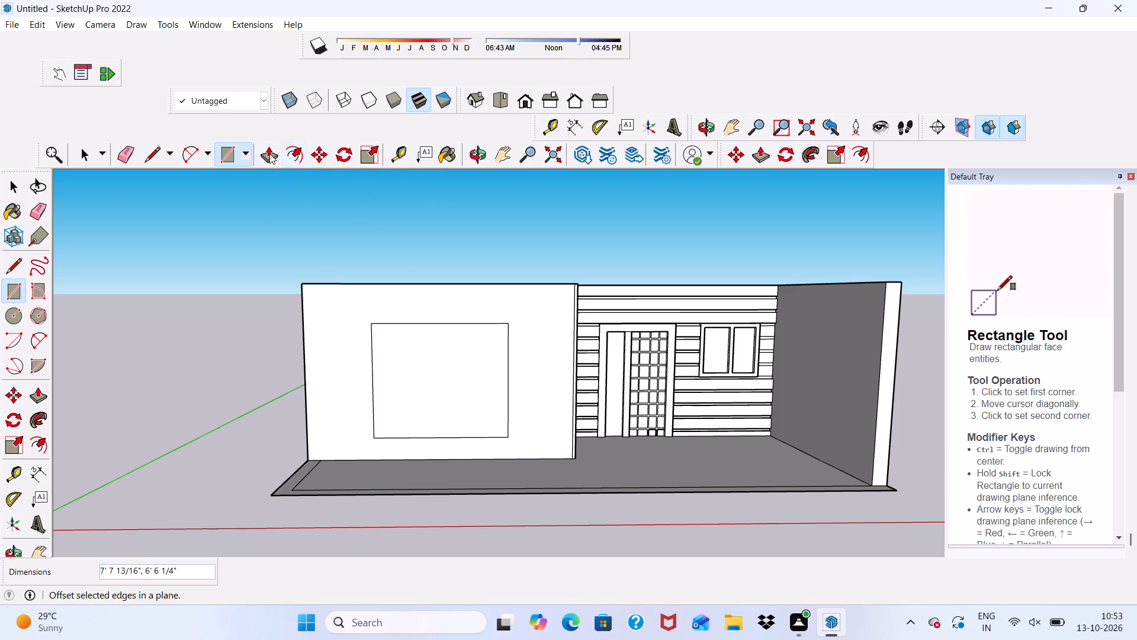
# Offset the front wall's new rectangle inward by 3" for the window frame.
pyautogui.click(293, 149)
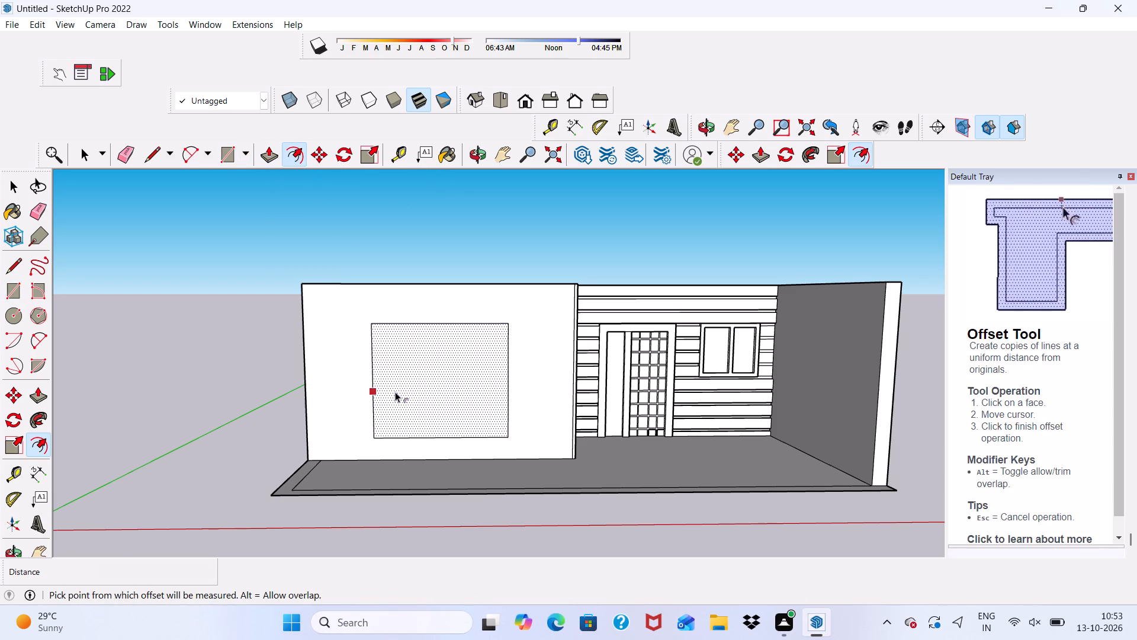
pyautogui.click(395, 392)
pyautogui.press('3')
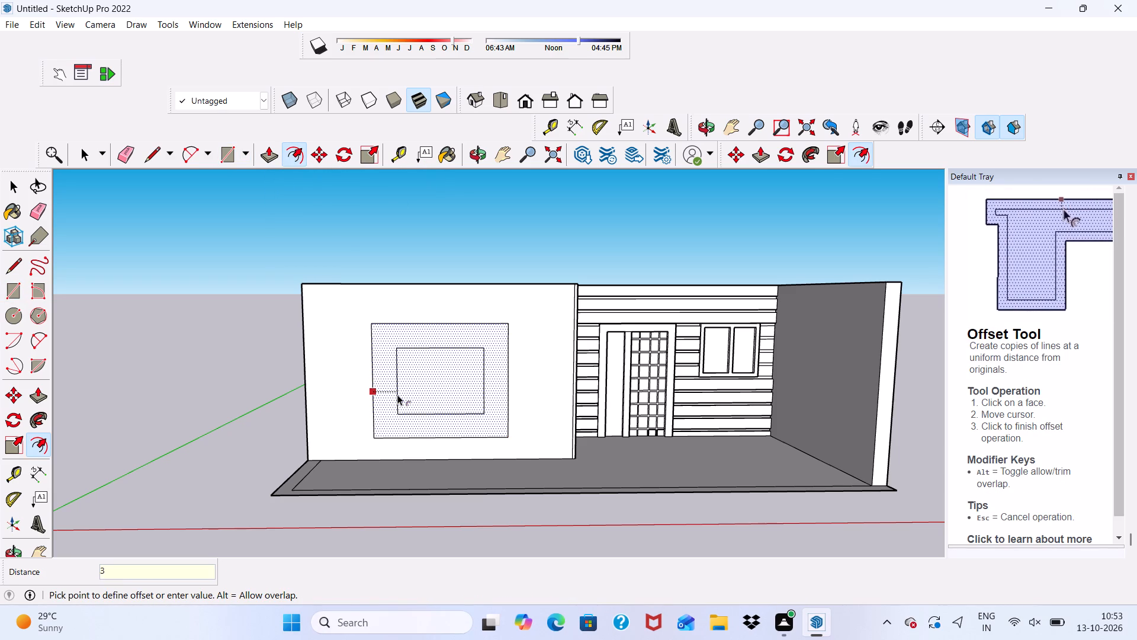
pyautogui.hotkey('shift', '"')
pyautogui.press('Return')
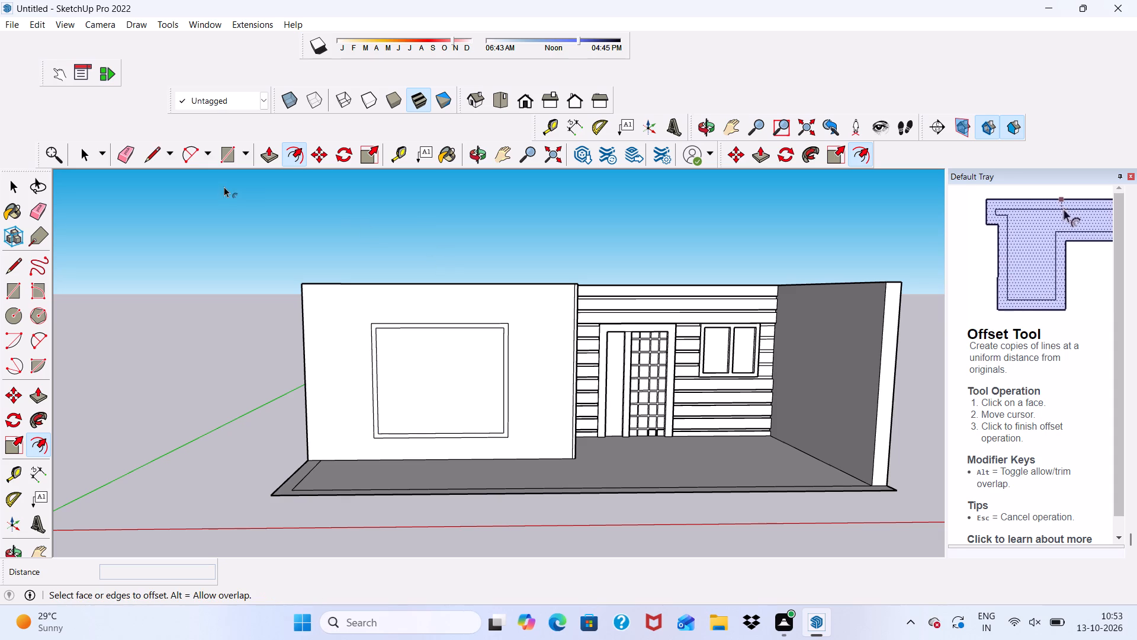
# Draw a vertical mullion rectangle about 4" wide down the middle of the new window, spanning the inner frame's full height.
pyautogui.click(224, 155)
pyautogui.scroll(6, 443, 337)
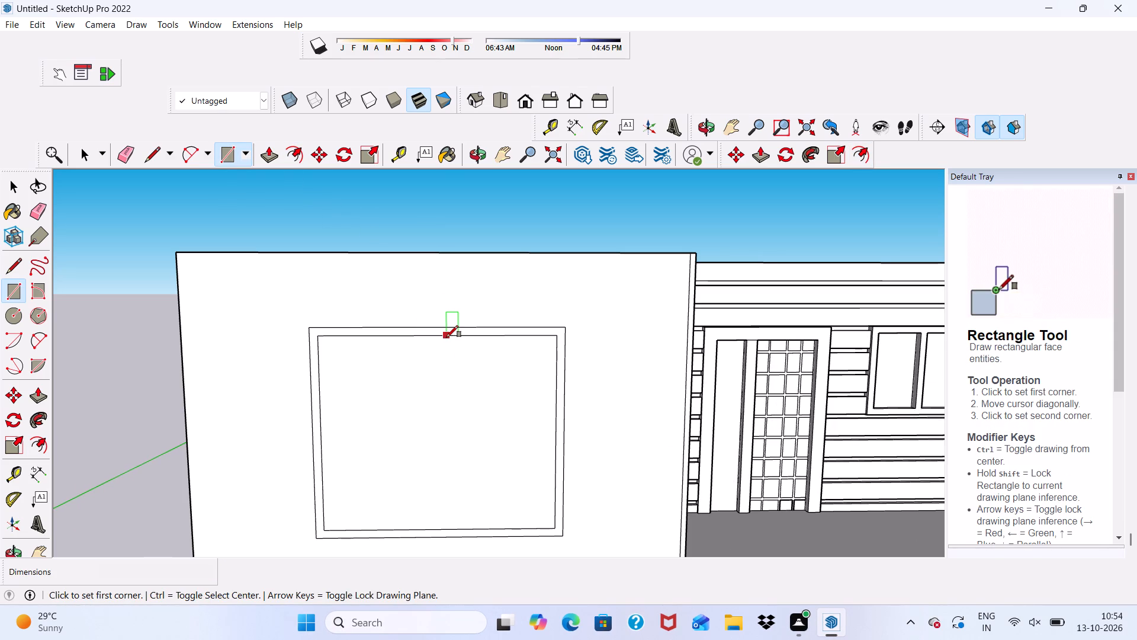
pyautogui.click(442, 337)
pyautogui.scroll(-11, 445, 272)
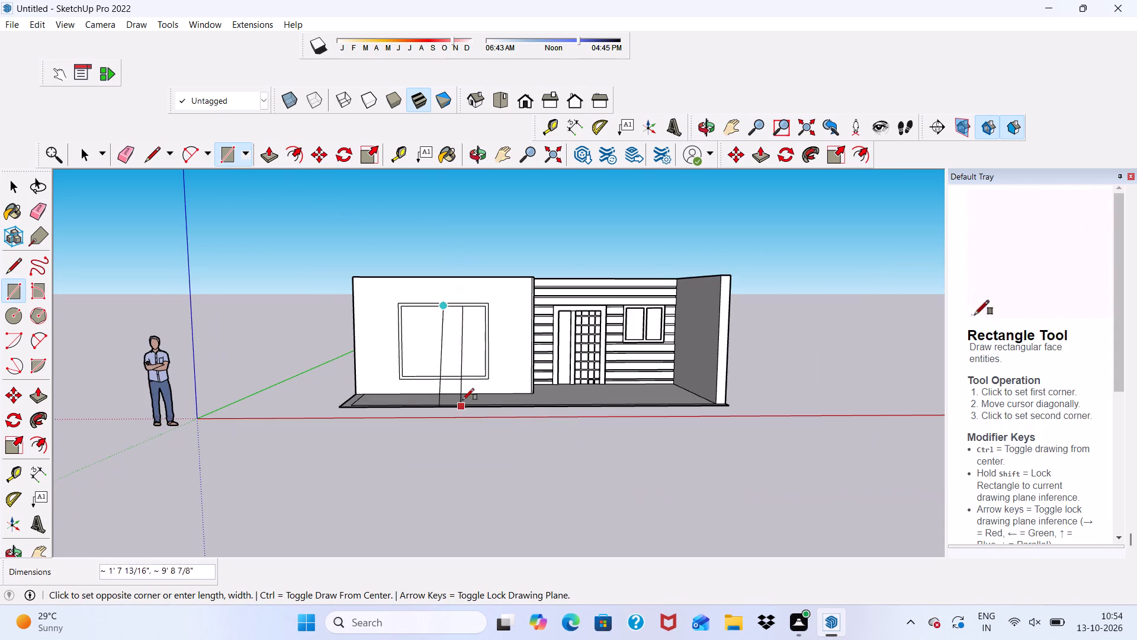
pyautogui.scroll(14, 464, 387)
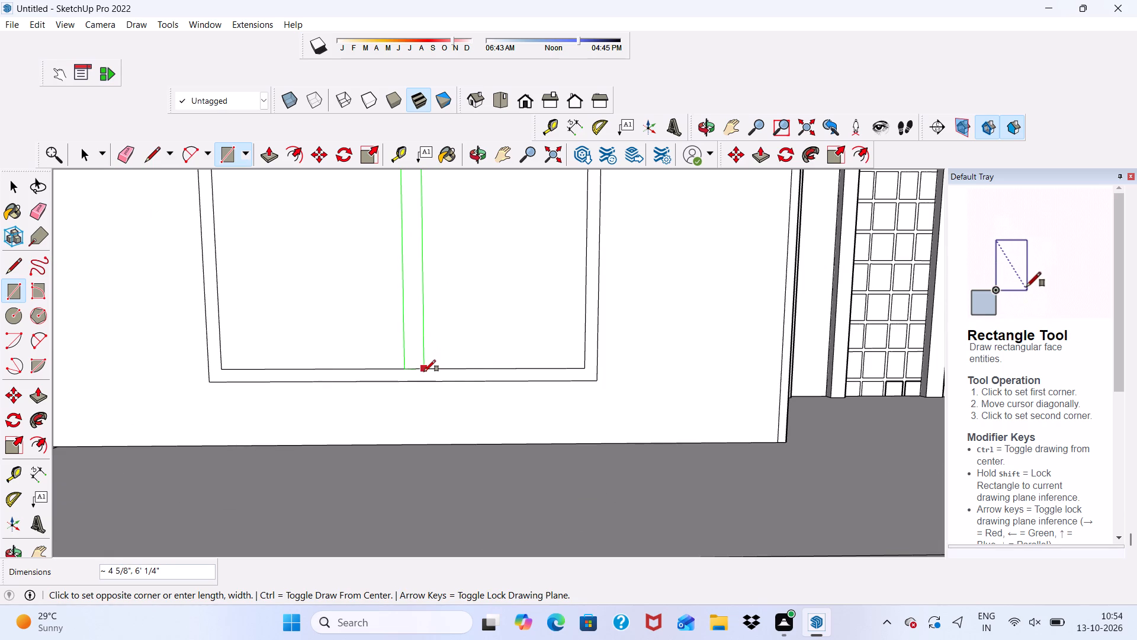
pyautogui.click(420, 373)
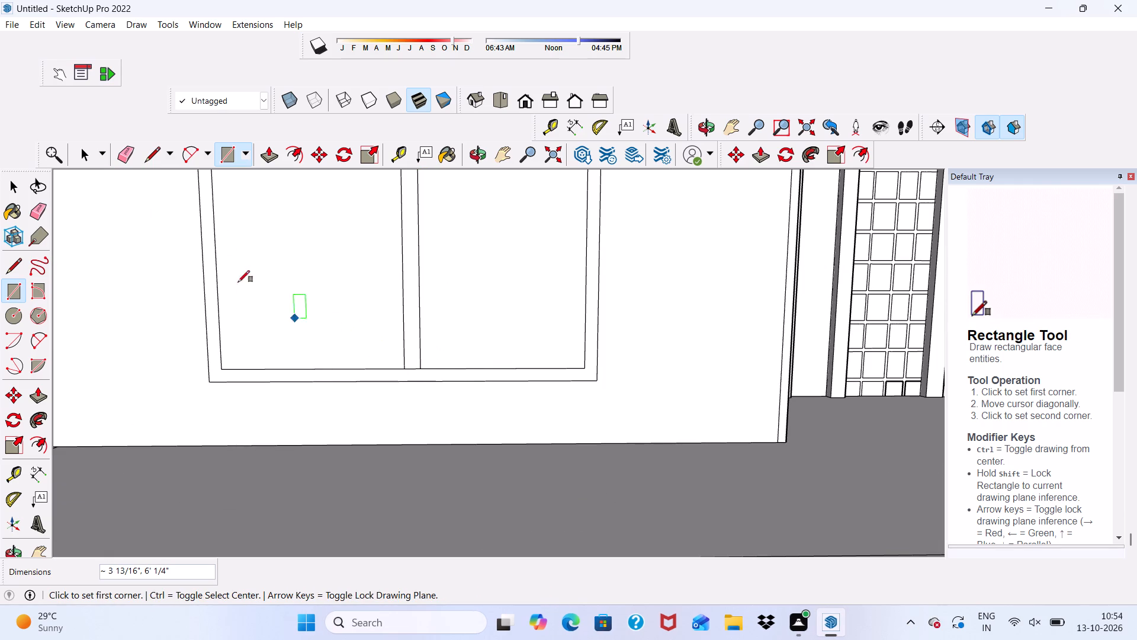
# Erase the short edges where the mullion meets the bottom and top of the frame, merging them into one face.
pyautogui.click(126, 152)
pyautogui.scroll(2, 387, 386)
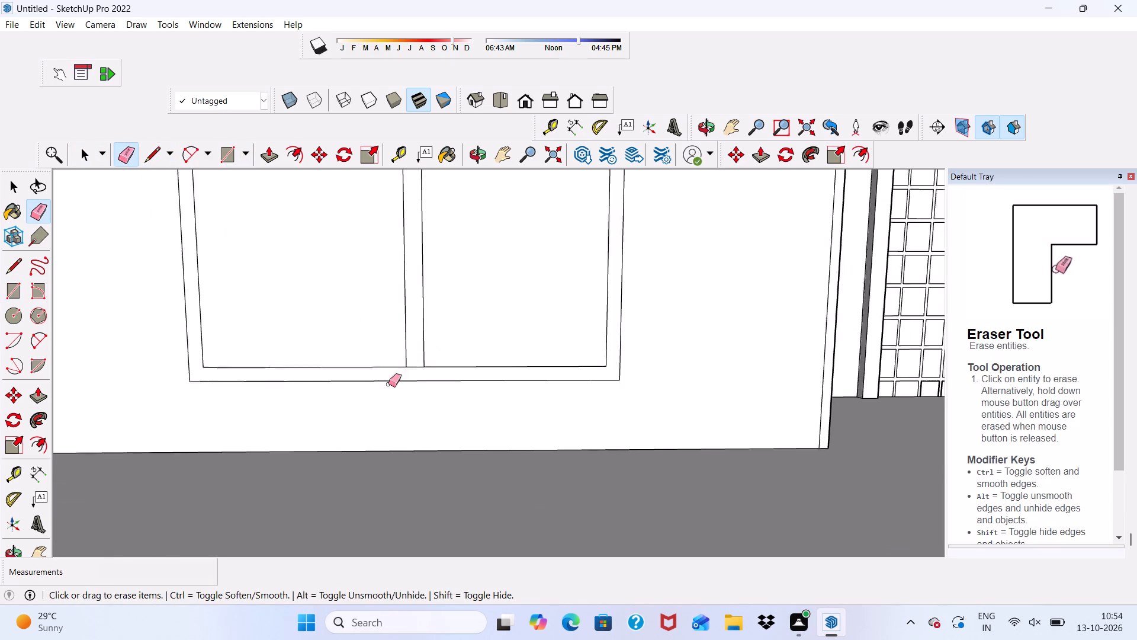
pyautogui.scroll(7, 388, 384)
pyautogui.moveTo(430, 360); pyautogui.dragTo(432, 383)
pyautogui.scroll(-12, 423, 357)
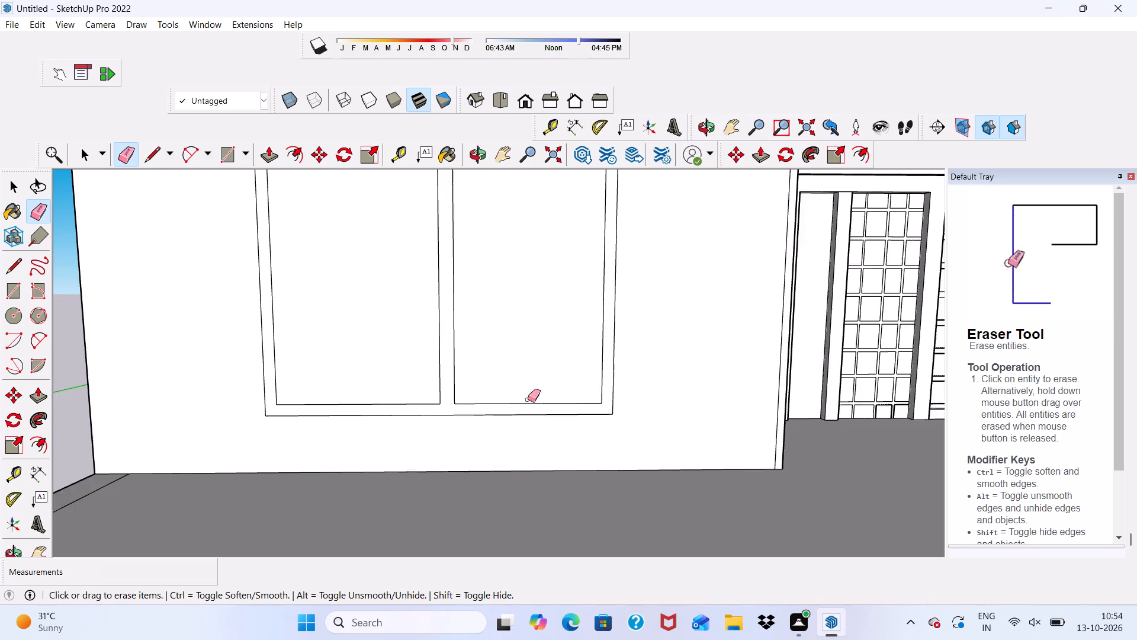
pyautogui.scroll(-7, 528, 399)
pyautogui.scroll(15, 484, 267)
pyautogui.moveTo(489, 286); pyautogui.dragTo(493, 295)
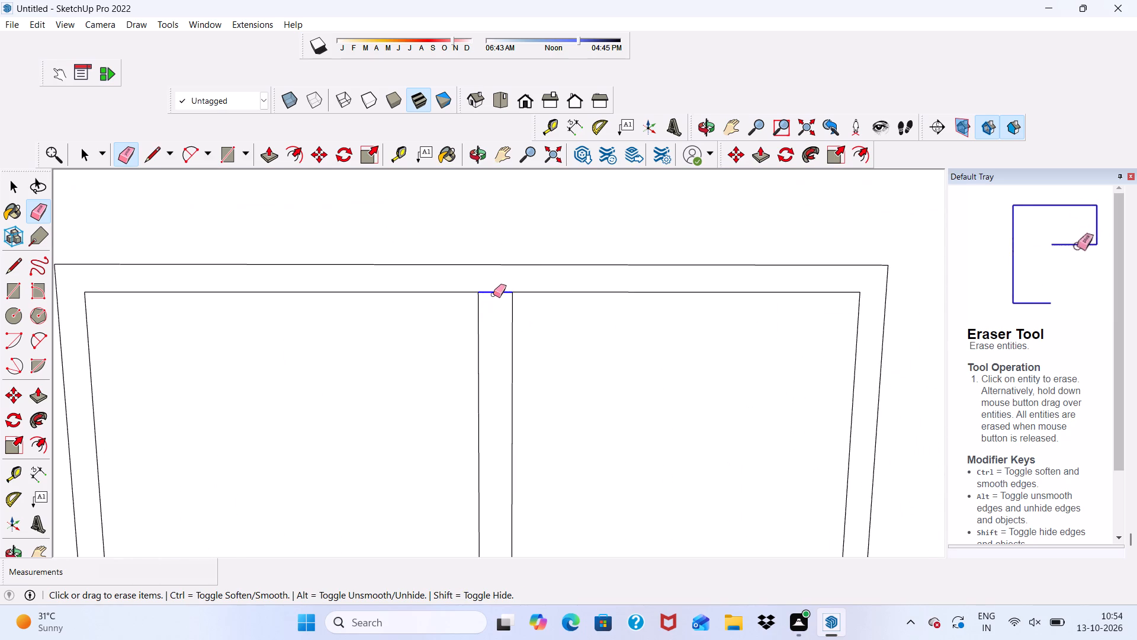
pyautogui.moveTo(493, 295); pyautogui.dragTo(493, 297)
pyautogui.press('space')
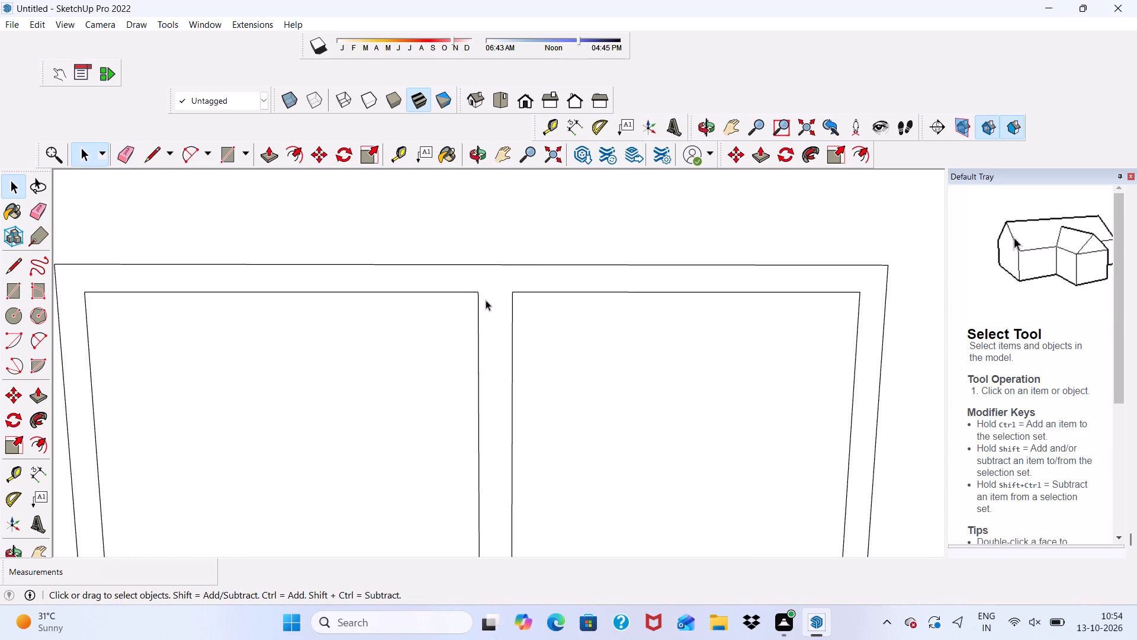
# Push/Pull the merged frame and mullion face of the new front window outward by 3".
pyautogui.click(479, 295)
pyautogui.click(483, 284)
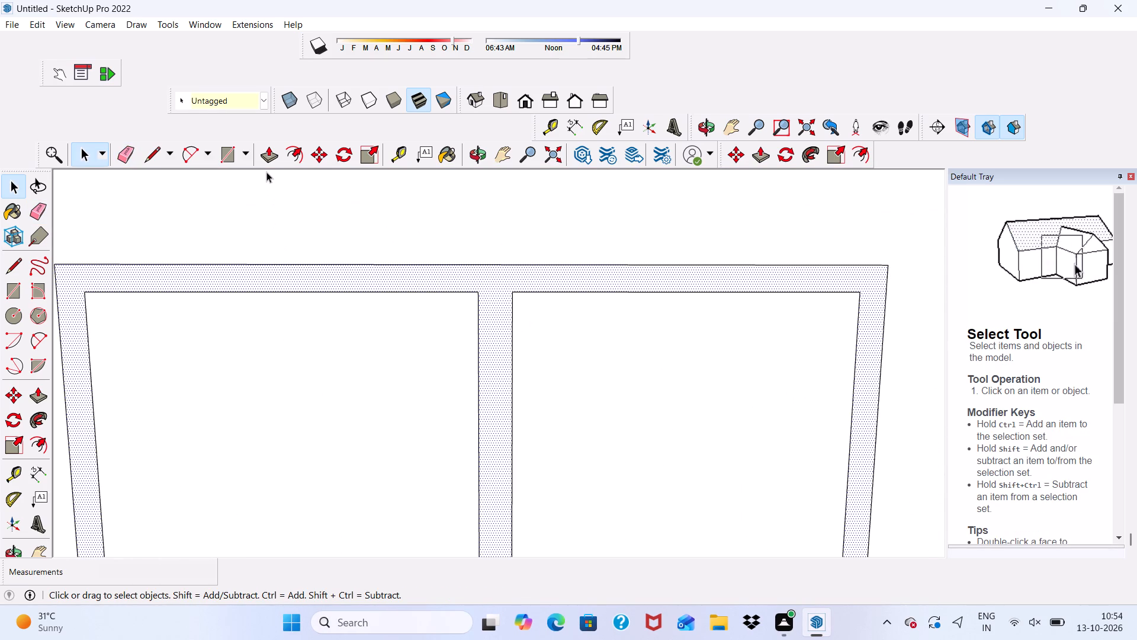
pyautogui.click(266, 152)
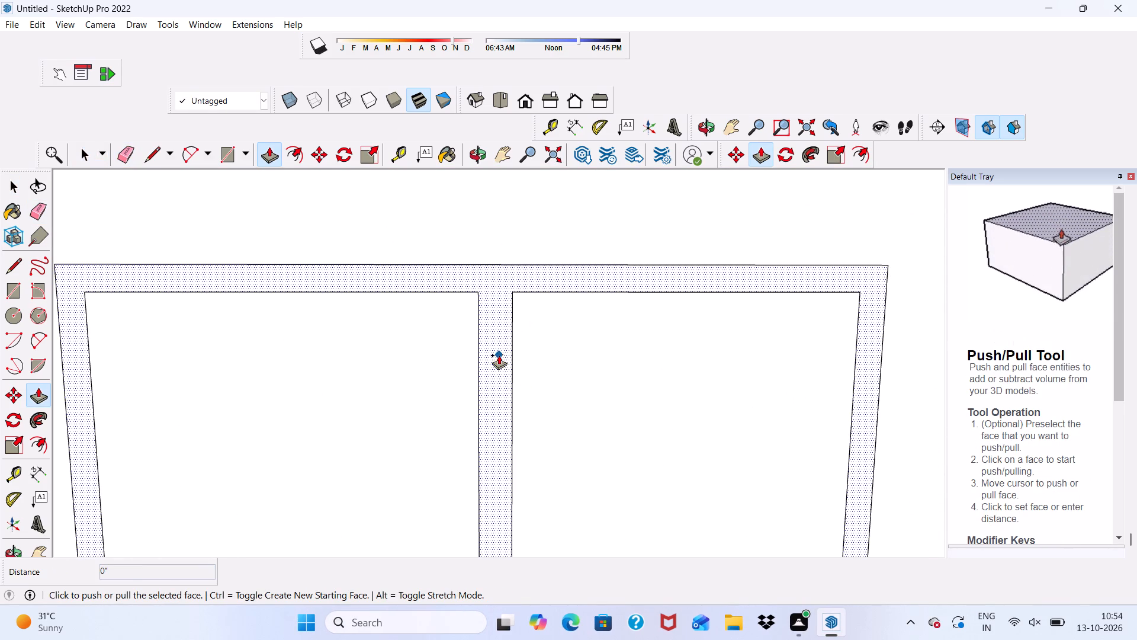
pyautogui.click(497, 354)
pyautogui.scroll(-7, 441, 356)
pyautogui.moveTo(463, 387); pyautogui.dragTo(467, 391, button='middle')
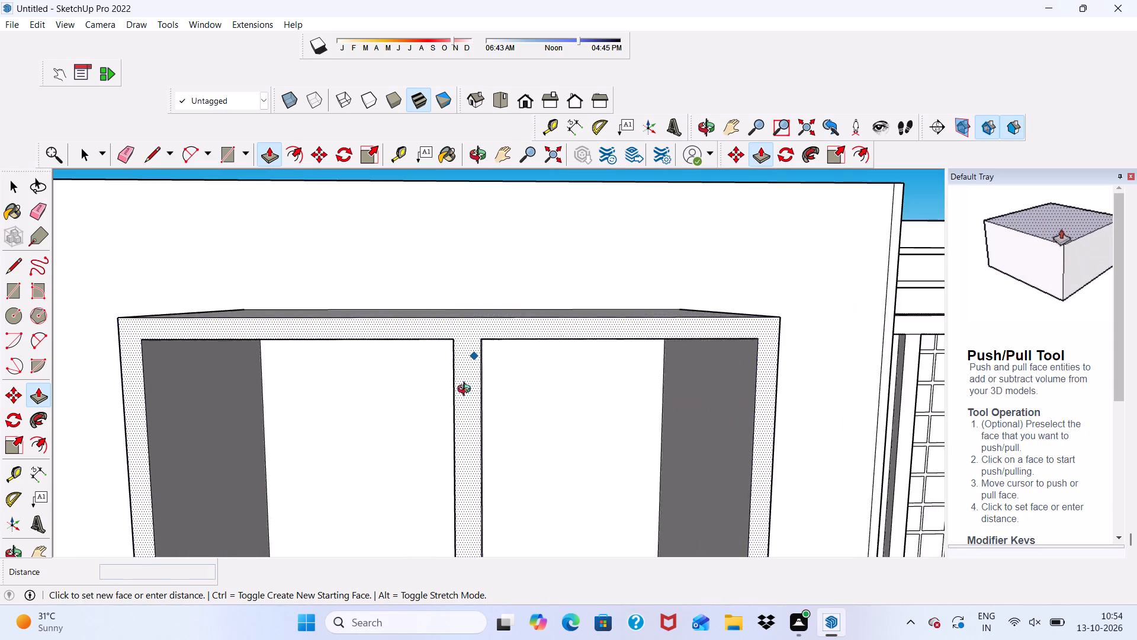
pyautogui.moveTo(467, 391); pyautogui.dragTo(537, 447, button='middle')
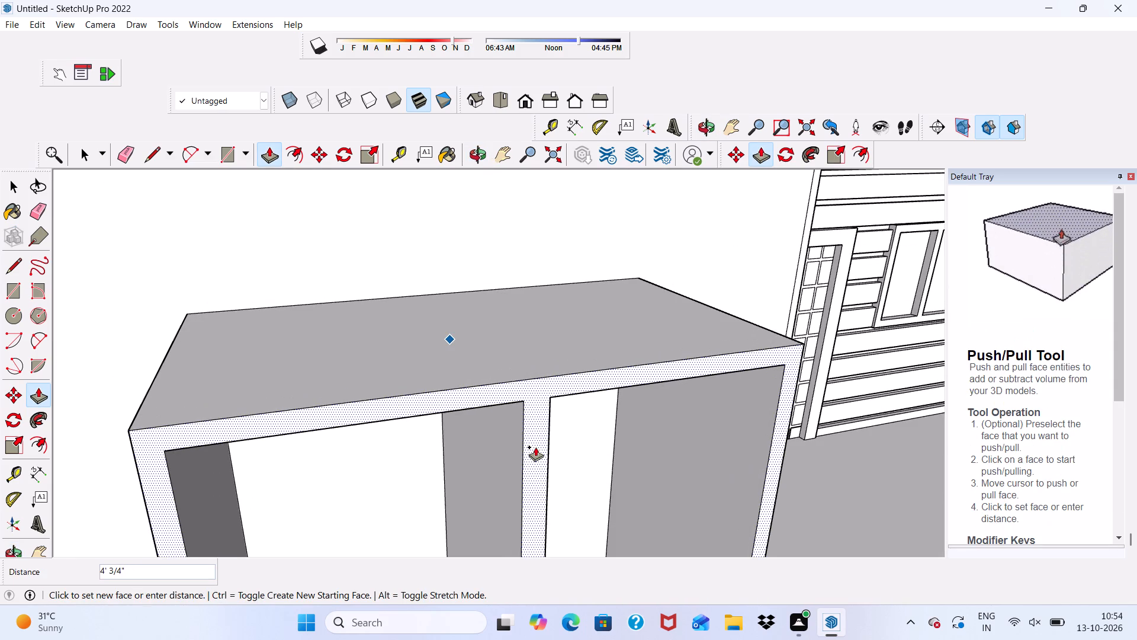
pyautogui.press('3')
pyautogui.hotkey('shift', '"')
pyautogui.press('Return')
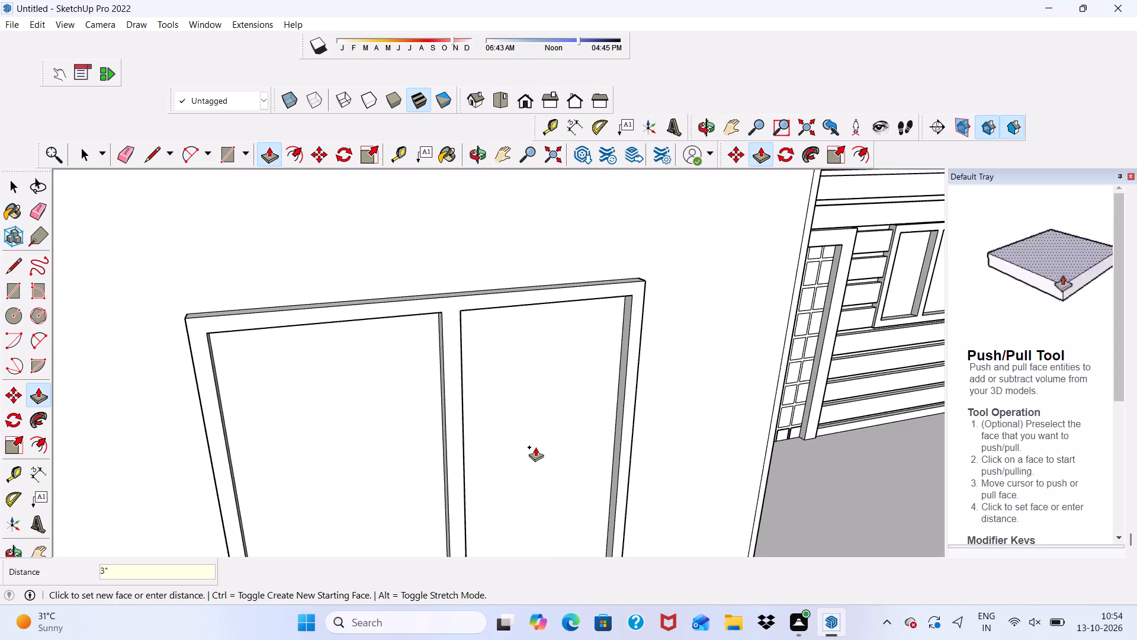
pyautogui.press('space')
# Examine the new two-pane window and the whole house from the front and from above.
pyautogui.scroll(-4, 478, 470)
pyautogui.scroll(-6, 524, 281)
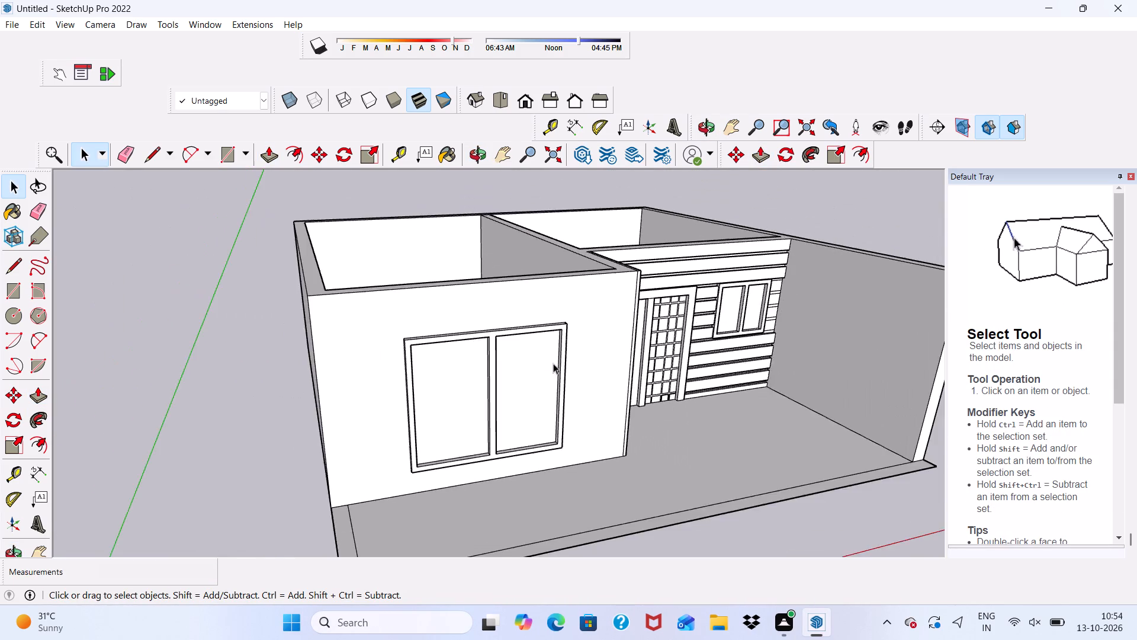
pyautogui.moveTo(552, 363); pyautogui.dragTo(602, 259, button='middle')
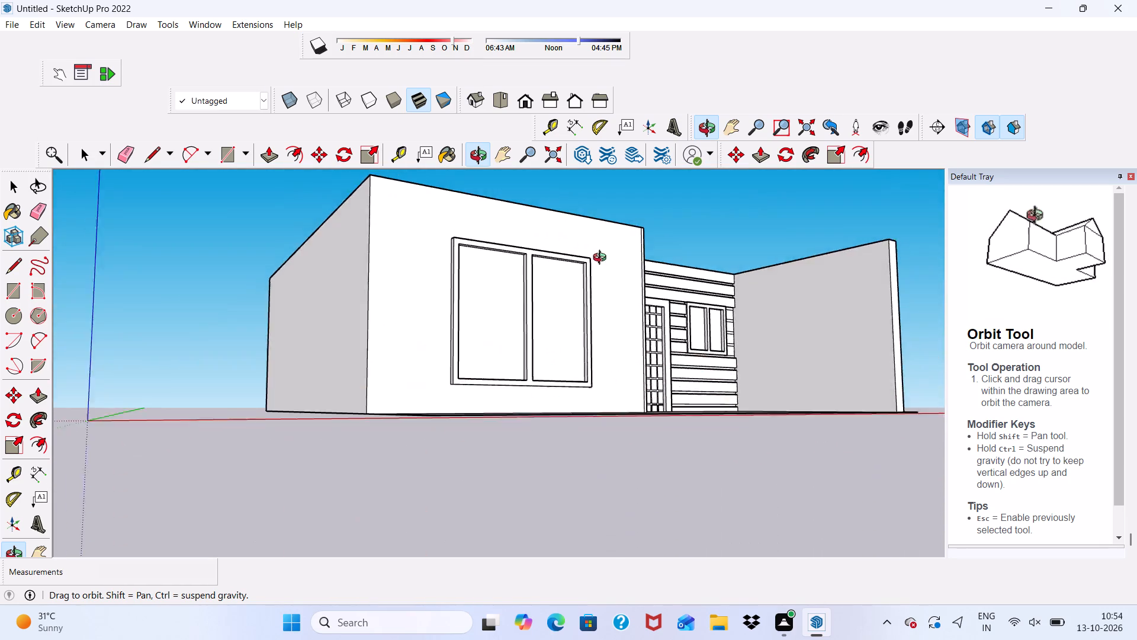
pyautogui.moveTo(602, 259); pyautogui.dragTo(499, 319, button='middle')
pyautogui.scroll(-5, 504, 305)
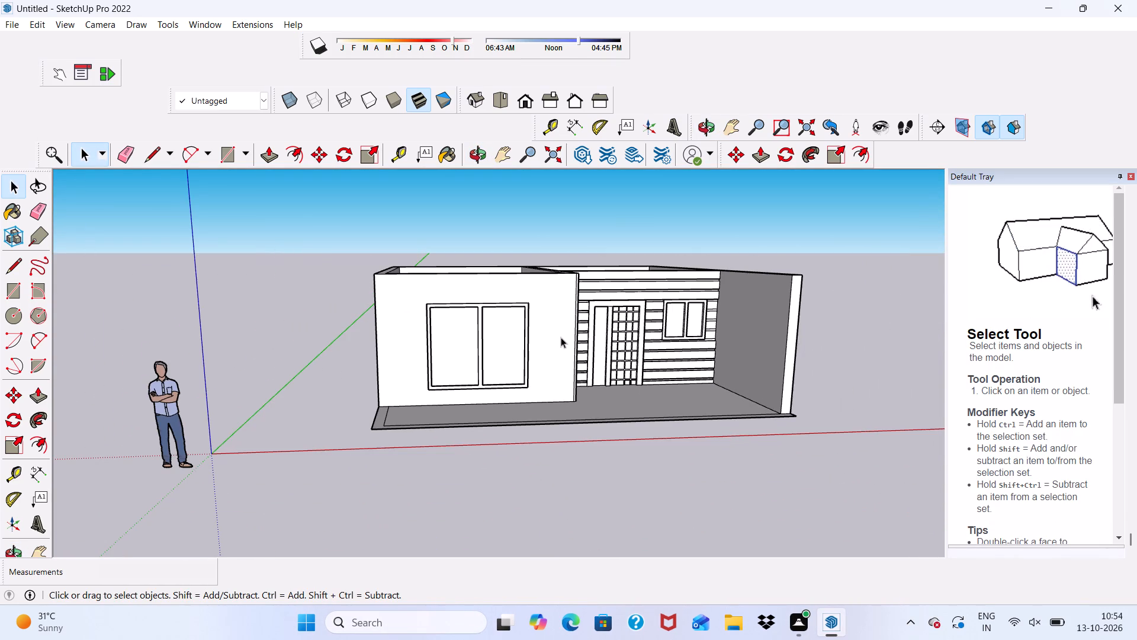
pyautogui.scroll(-5, 577, 350)
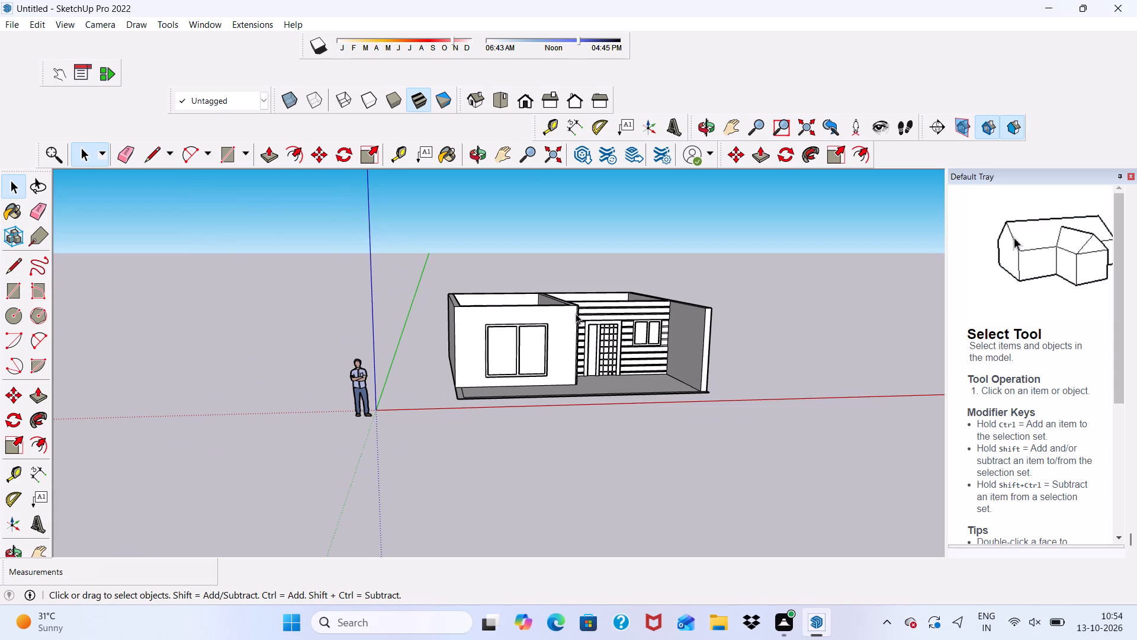
pyautogui.scroll(6, 577, 324)
pyautogui.scroll(-6, 611, 287)
pyautogui.scroll(1, 625, 322)
pyautogui.moveTo(626, 322); pyautogui.dragTo(600, 355, button='middle')
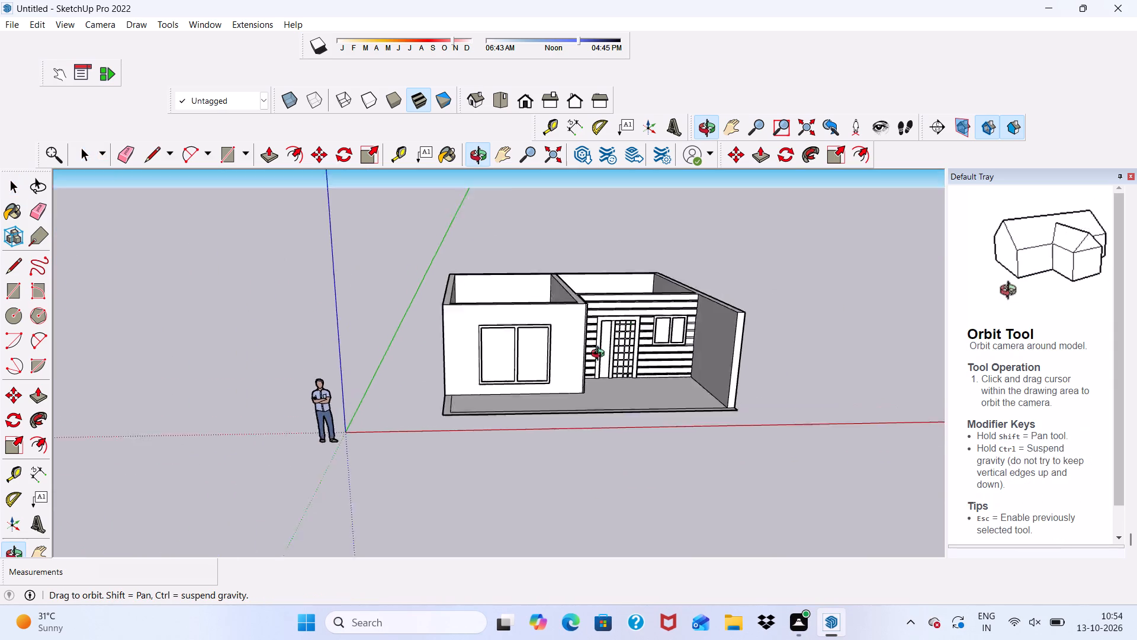
pyautogui.moveTo(600, 355); pyautogui.dragTo(514, 437, button='middle')
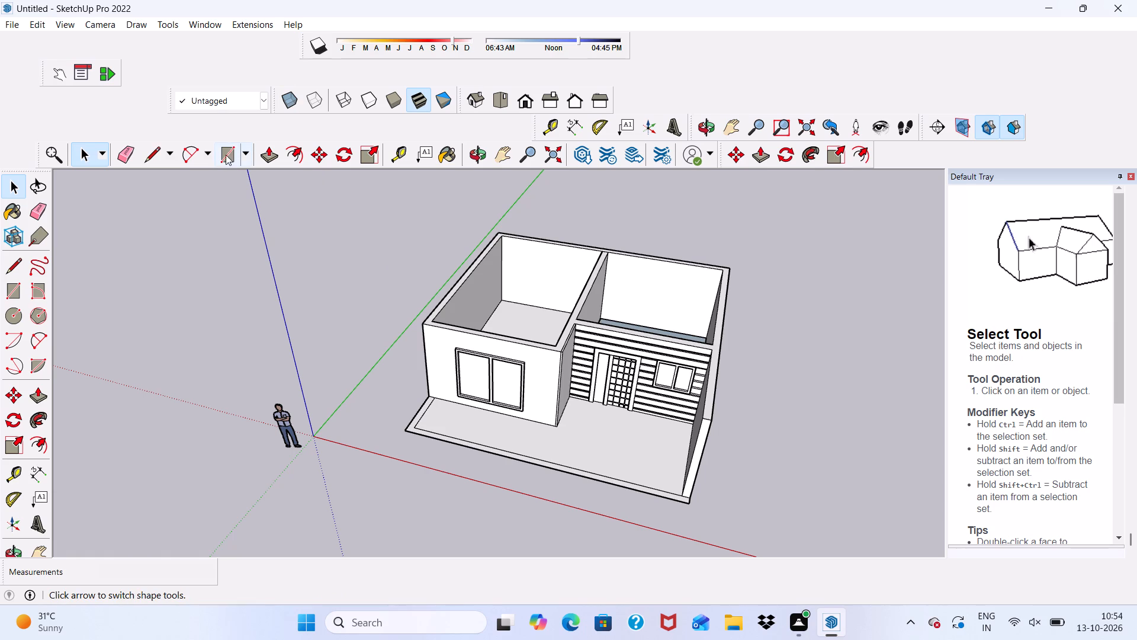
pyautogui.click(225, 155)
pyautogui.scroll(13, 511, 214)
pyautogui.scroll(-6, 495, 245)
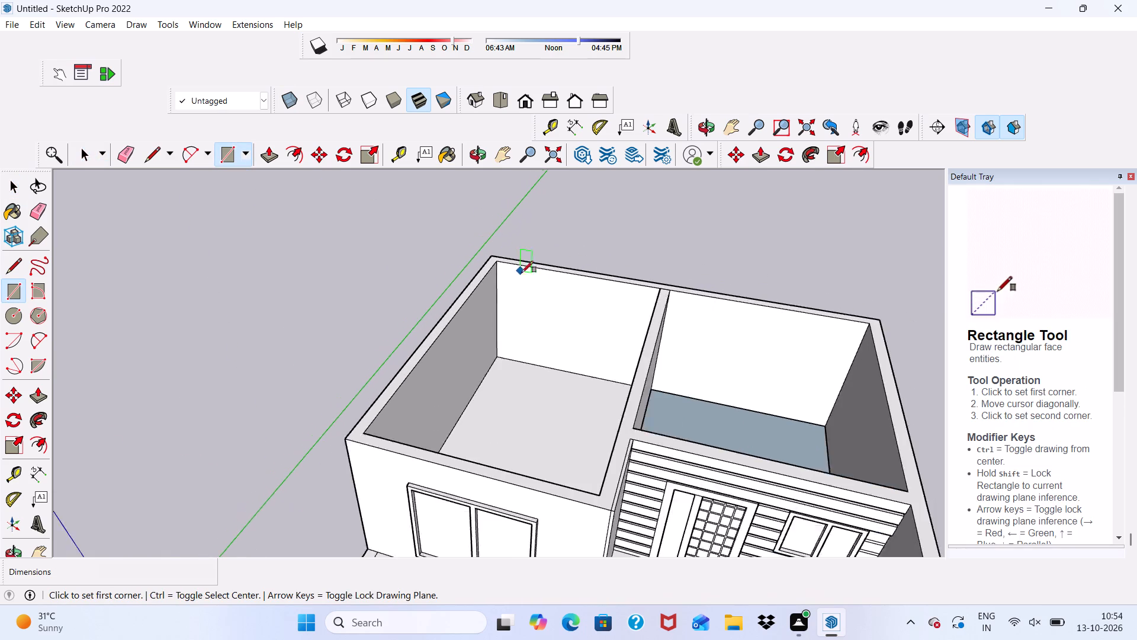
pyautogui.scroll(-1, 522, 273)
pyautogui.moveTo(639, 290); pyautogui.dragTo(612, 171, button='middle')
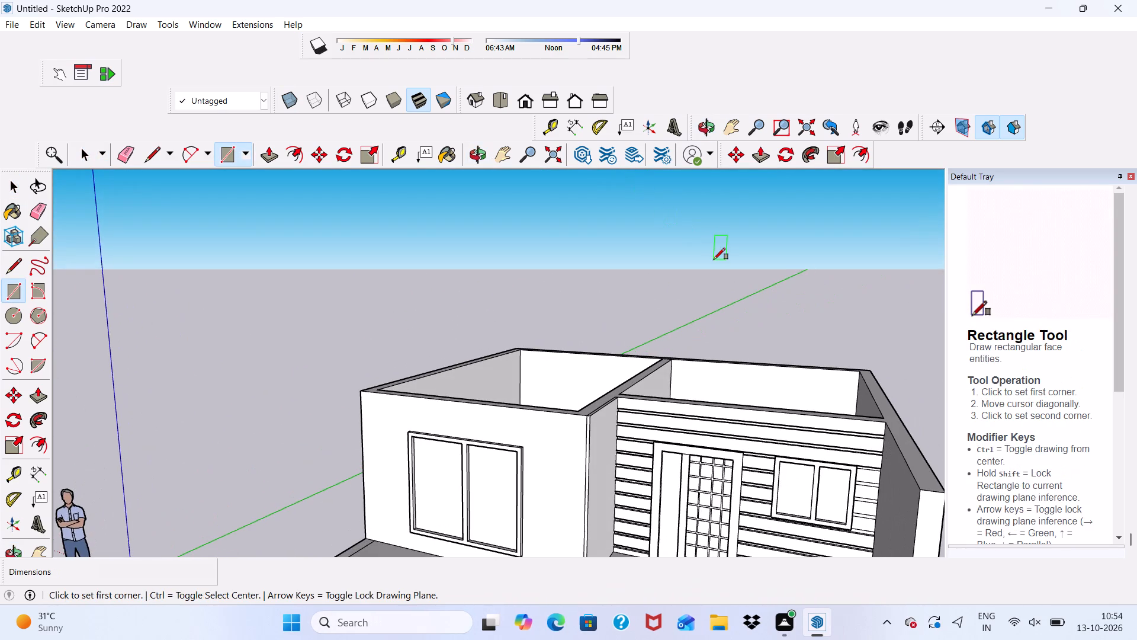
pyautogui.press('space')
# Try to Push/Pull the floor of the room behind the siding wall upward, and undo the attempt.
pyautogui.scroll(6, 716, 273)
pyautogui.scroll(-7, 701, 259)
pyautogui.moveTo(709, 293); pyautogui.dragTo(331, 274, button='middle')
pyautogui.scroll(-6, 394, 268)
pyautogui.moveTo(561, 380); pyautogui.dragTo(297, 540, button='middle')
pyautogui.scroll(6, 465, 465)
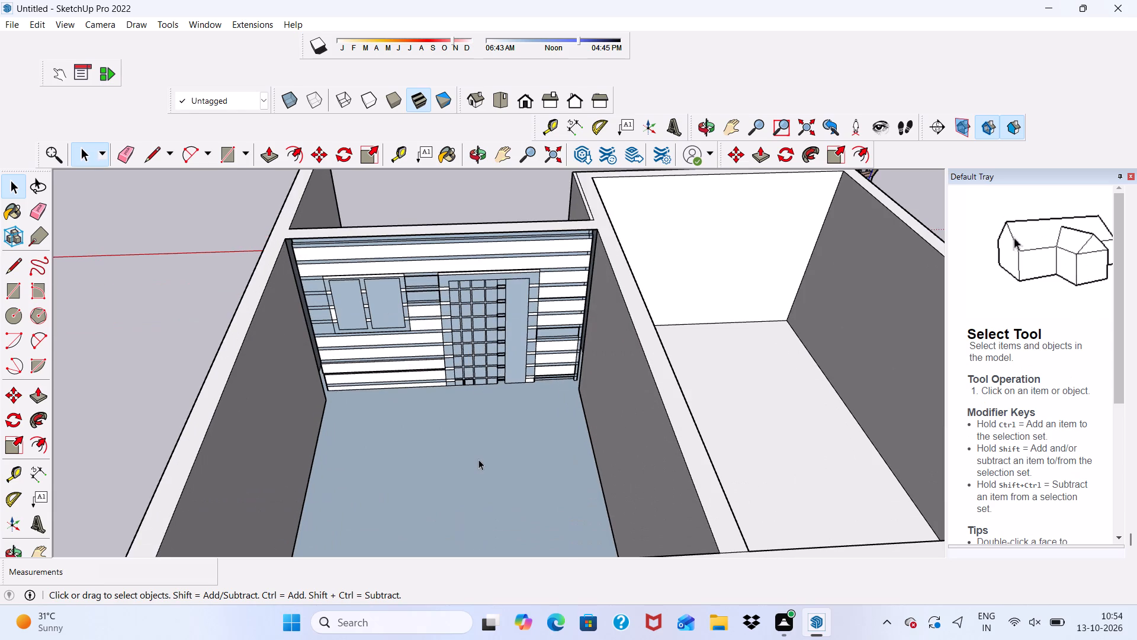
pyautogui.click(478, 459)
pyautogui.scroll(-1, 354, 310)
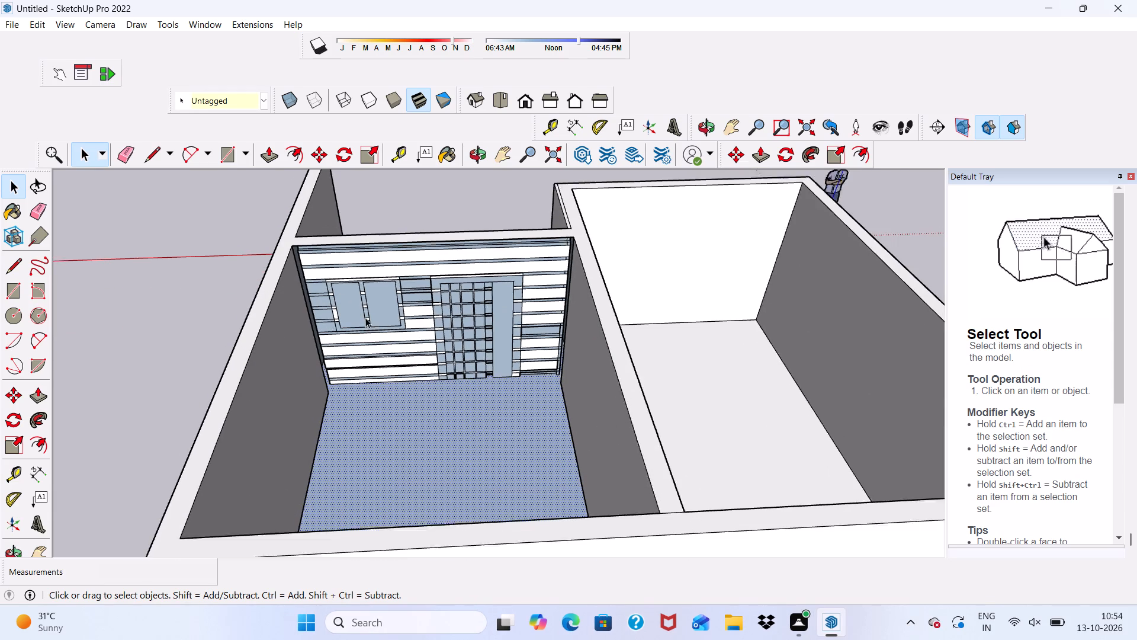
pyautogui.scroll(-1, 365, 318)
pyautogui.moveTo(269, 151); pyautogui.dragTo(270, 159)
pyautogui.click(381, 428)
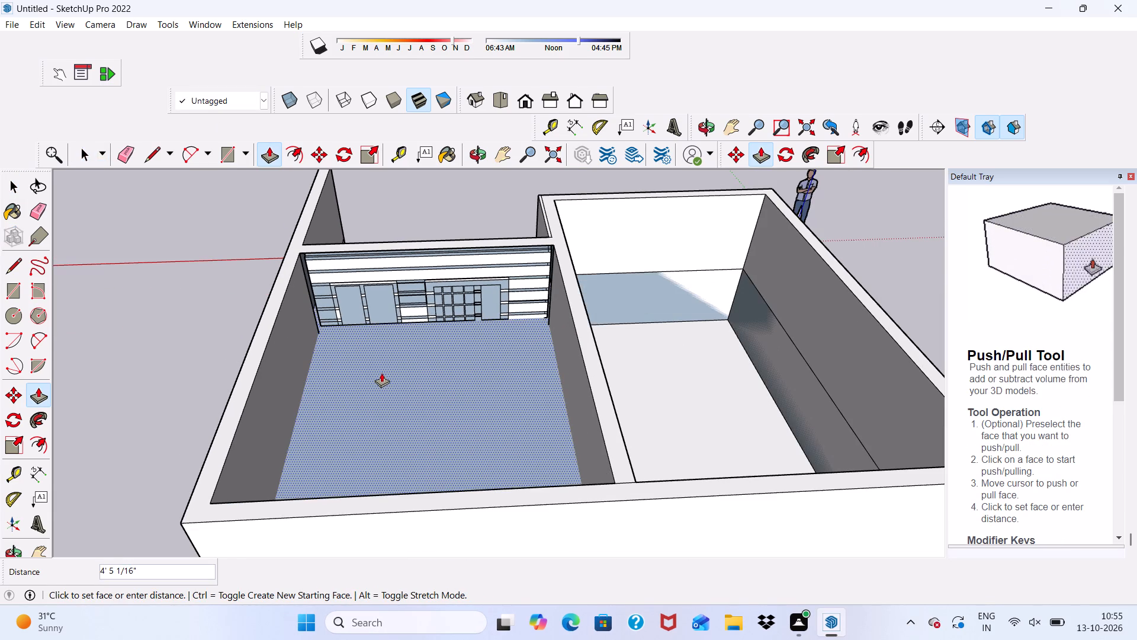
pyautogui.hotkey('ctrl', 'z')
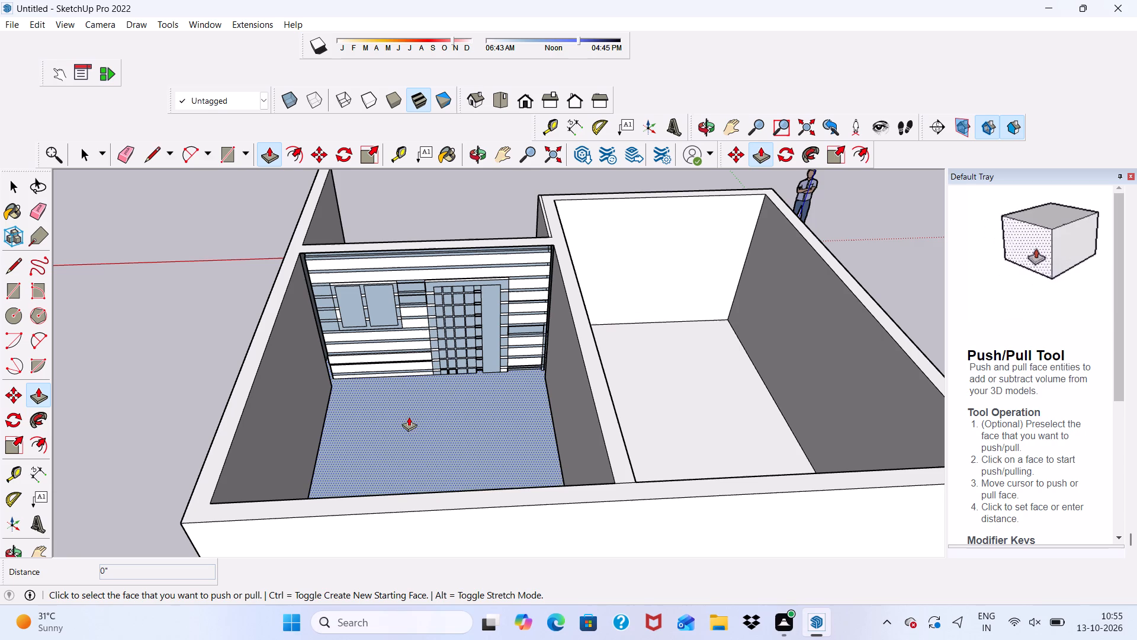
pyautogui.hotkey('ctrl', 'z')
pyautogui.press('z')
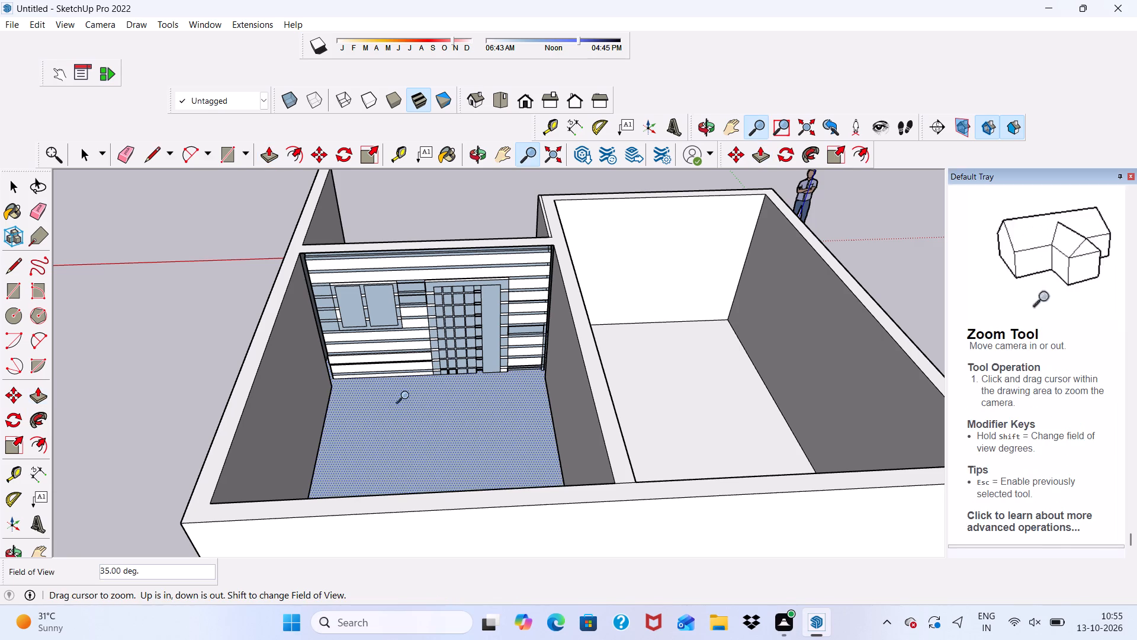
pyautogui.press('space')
# Examine the floor corners beside the siding wall from inside the room and from beneath the house.
pyautogui.scroll(4, 399, 370)
pyautogui.moveTo(397, 364); pyautogui.dragTo(301, 305, button='middle')
pyautogui.scroll(5, 304, 304)
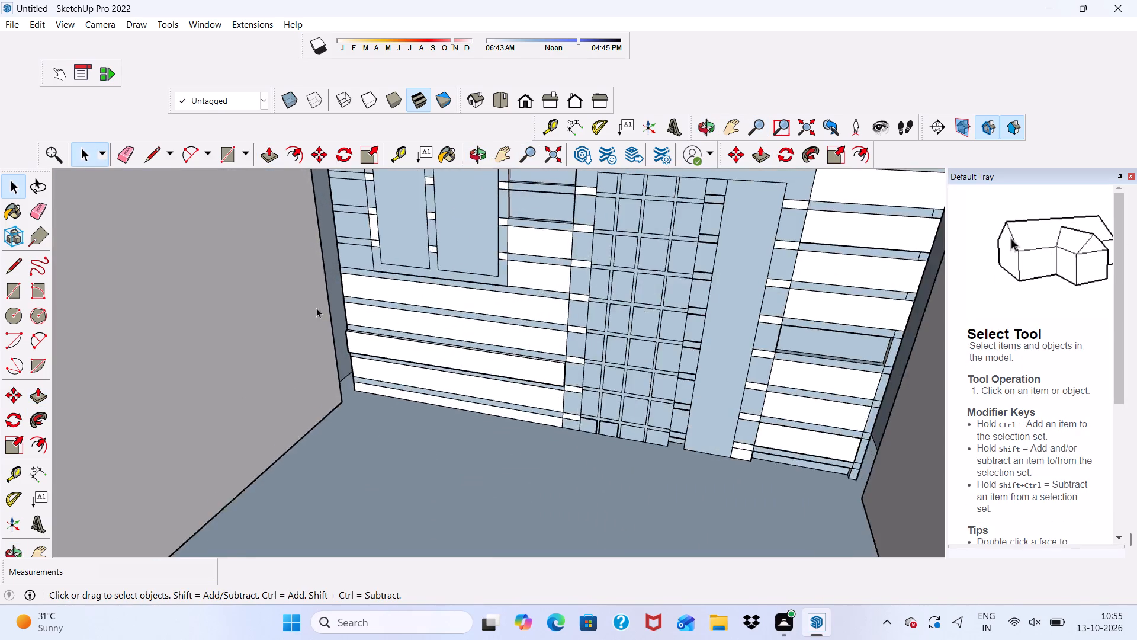
pyautogui.scroll(10, 316, 308)
pyautogui.click(303, 340)
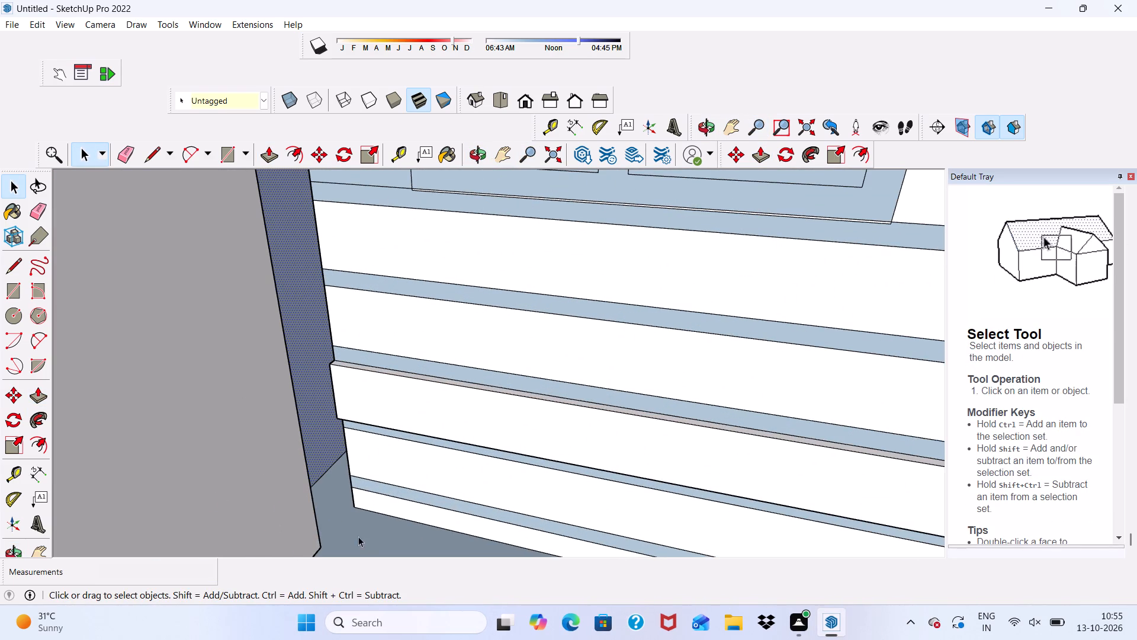
pyautogui.click(357, 538)
pyautogui.scroll(-5, 325, 413)
pyautogui.moveTo(370, 431); pyautogui.dragTo(249, 490, button='middle')
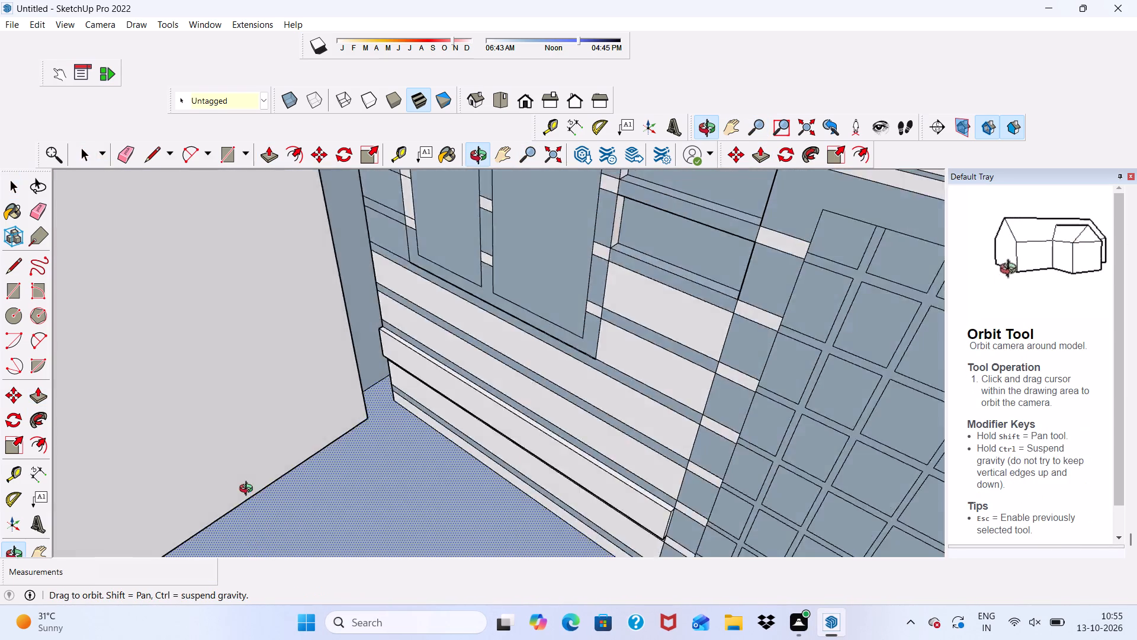
pyautogui.moveTo(249, 490); pyautogui.dragTo(184, 475, button='middle')
pyautogui.scroll(3, 396, 406)
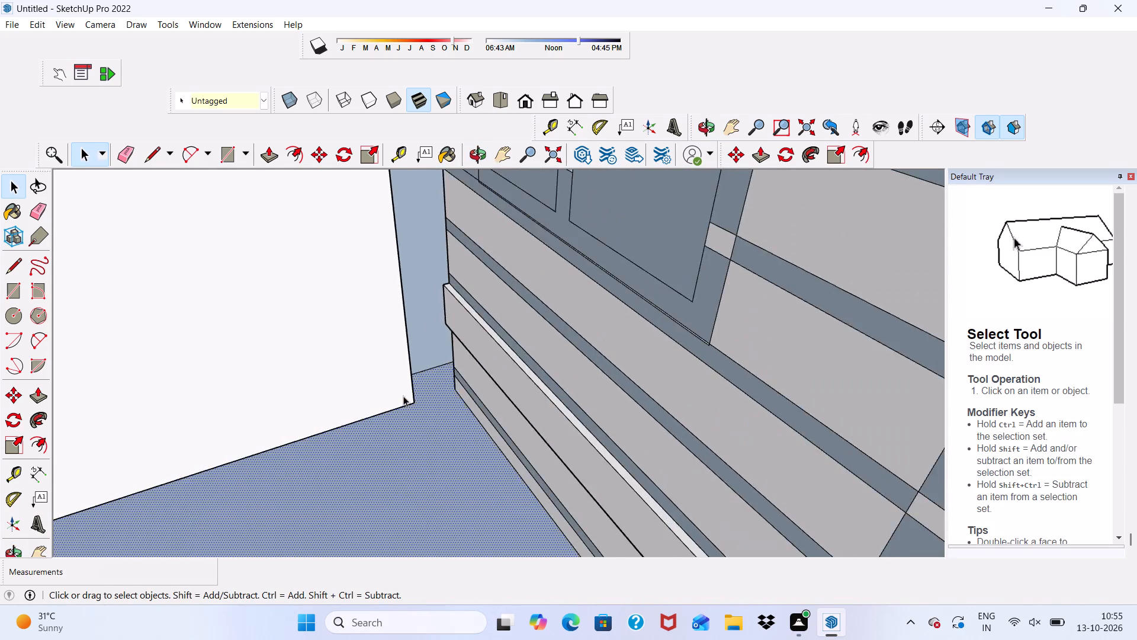
pyautogui.scroll(-19, 406, 399)
pyautogui.moveTo(542, 310); pyautogui.dragTo(153, 113, button='middle')
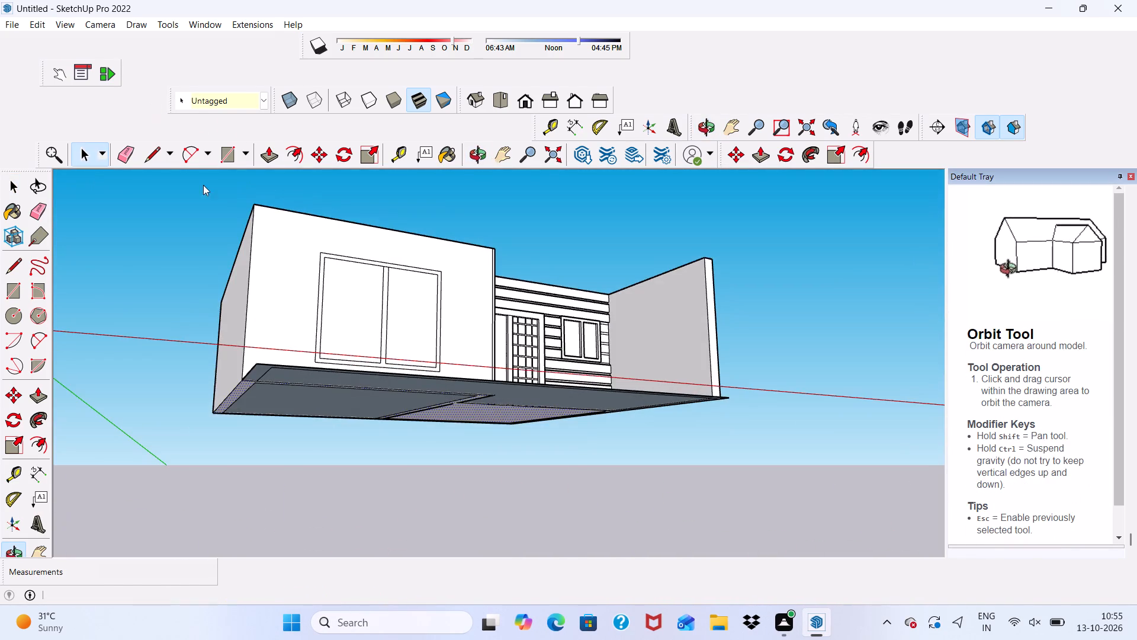
pyautogui.moveTo(578, 516); pyautogui.dragTo(481, 329, button='middle')
pyautogui.scroll(7, 492, 364)
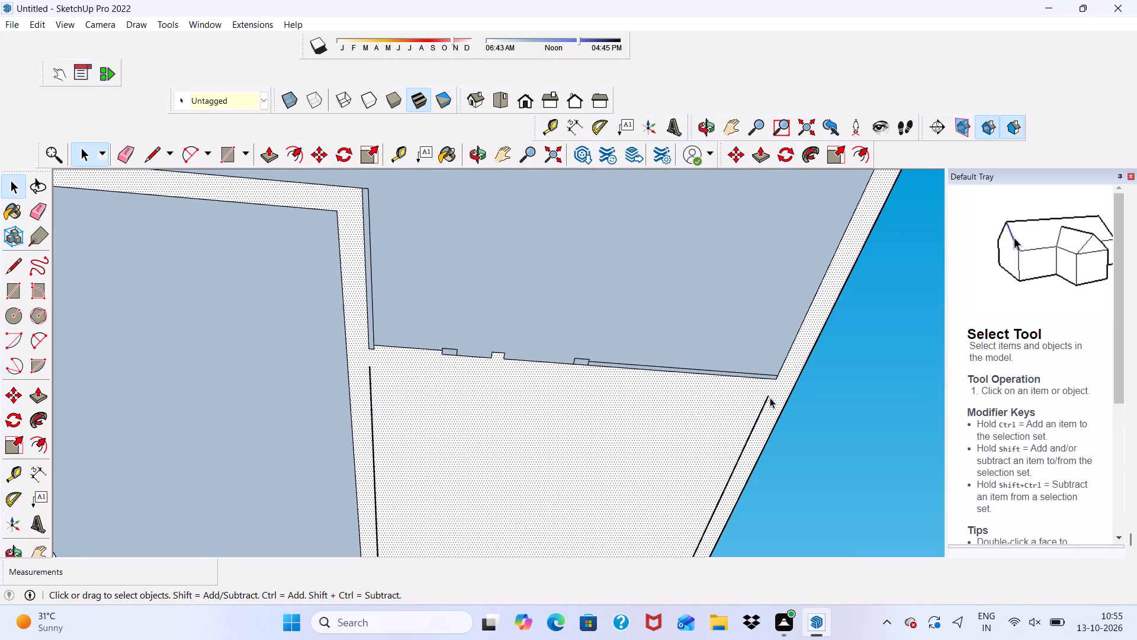
# On the floor's underside, extend the outer wall's inner edge to the siding wall corner and draw a line about 14' 1 3/4" across the room.
pyautogui.click(154, 145)
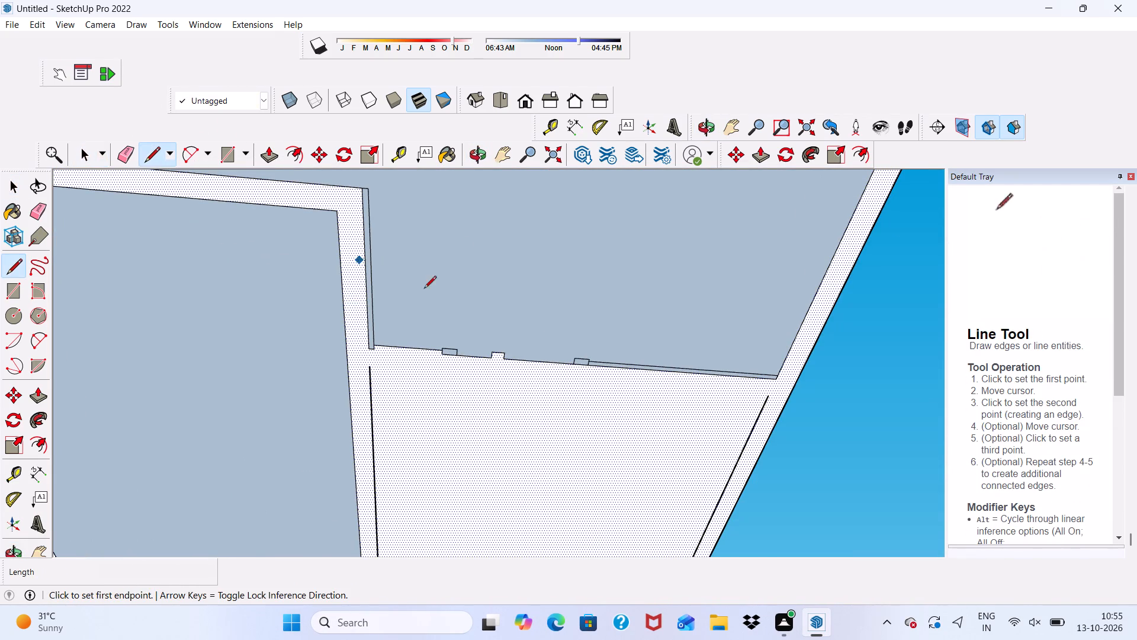
pyautogui.scroll(4, 840, 465)
pyautogui.scroll(5, 719, 393)
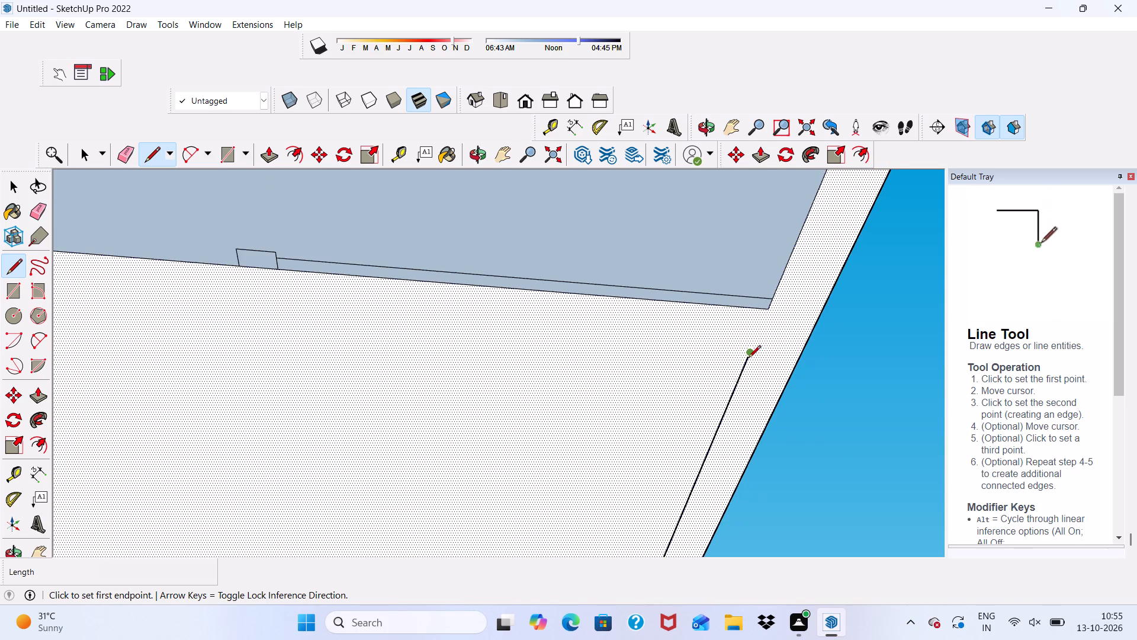
pyautogui.moveTo(749, 359); pyautogui.dragTo(746, 353)
pyautogui.click(763, 313)
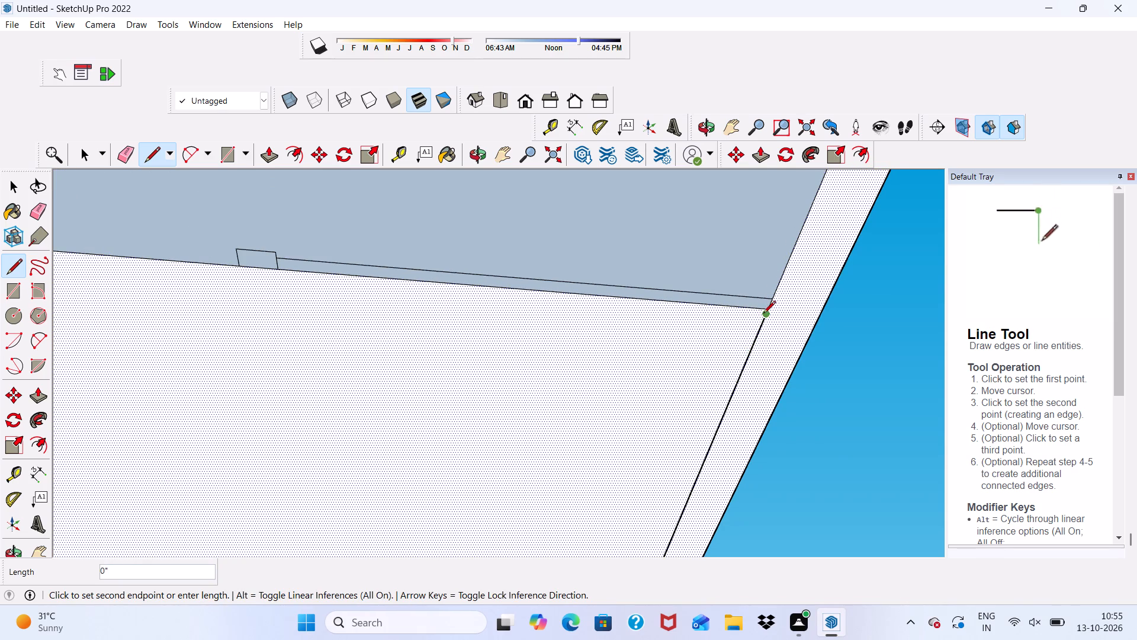
pyautogui.scroll(-5, 763, 303)
pyautogui.scroll(1, 729, 322)
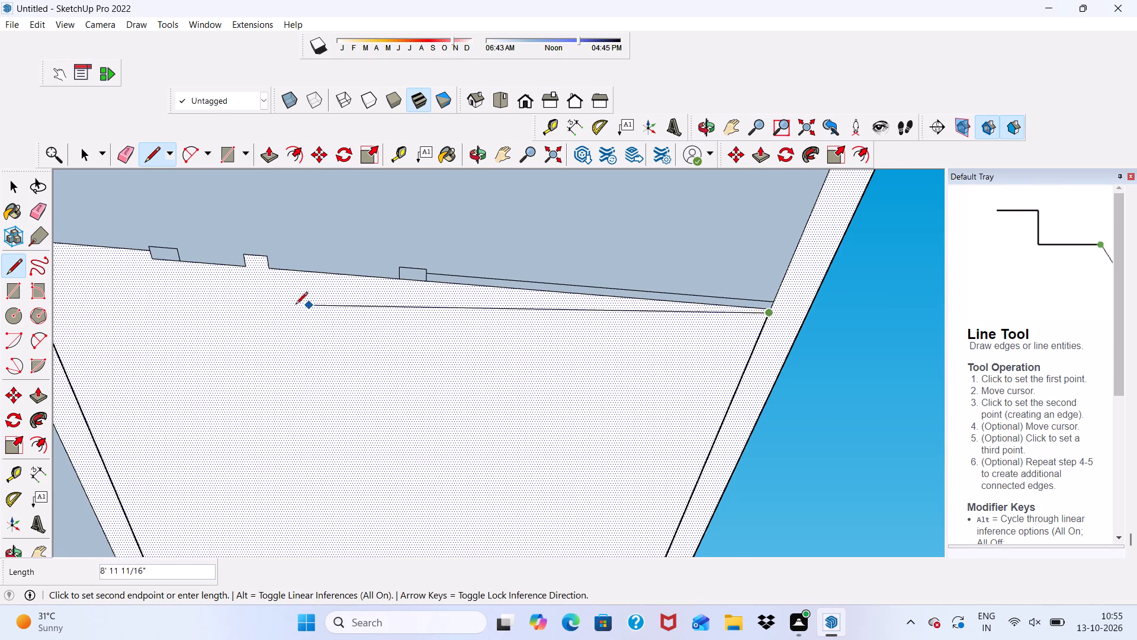
pyautogui.scroll(-10, 281, 263)
pyautogui.scroll(5, 274, 283)
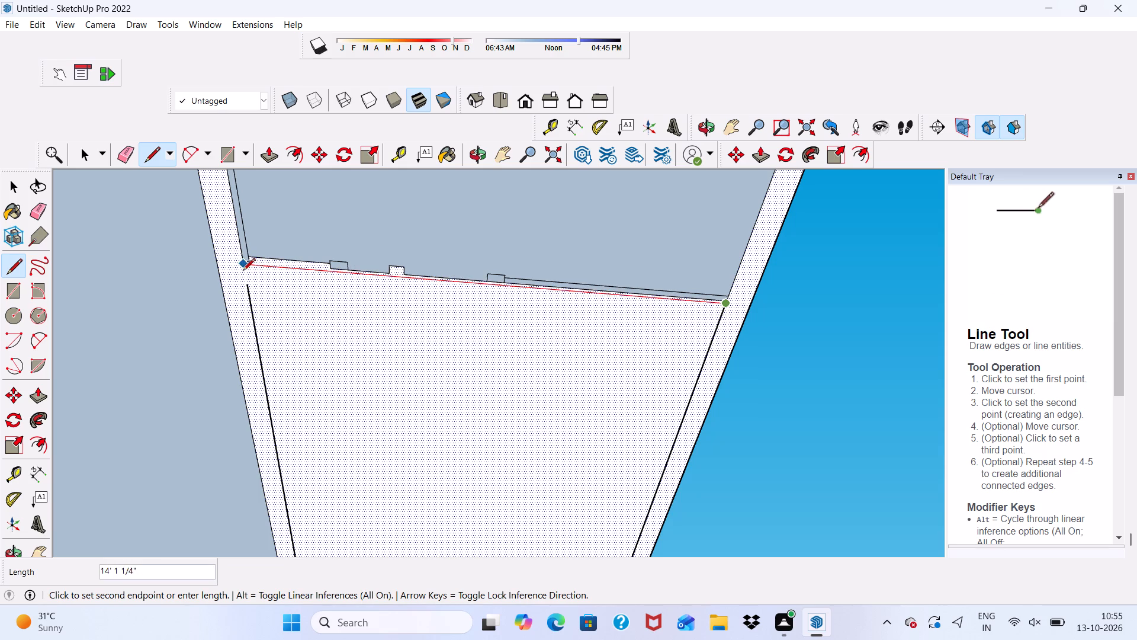
pyautogui.scroll(5, 242, 271)
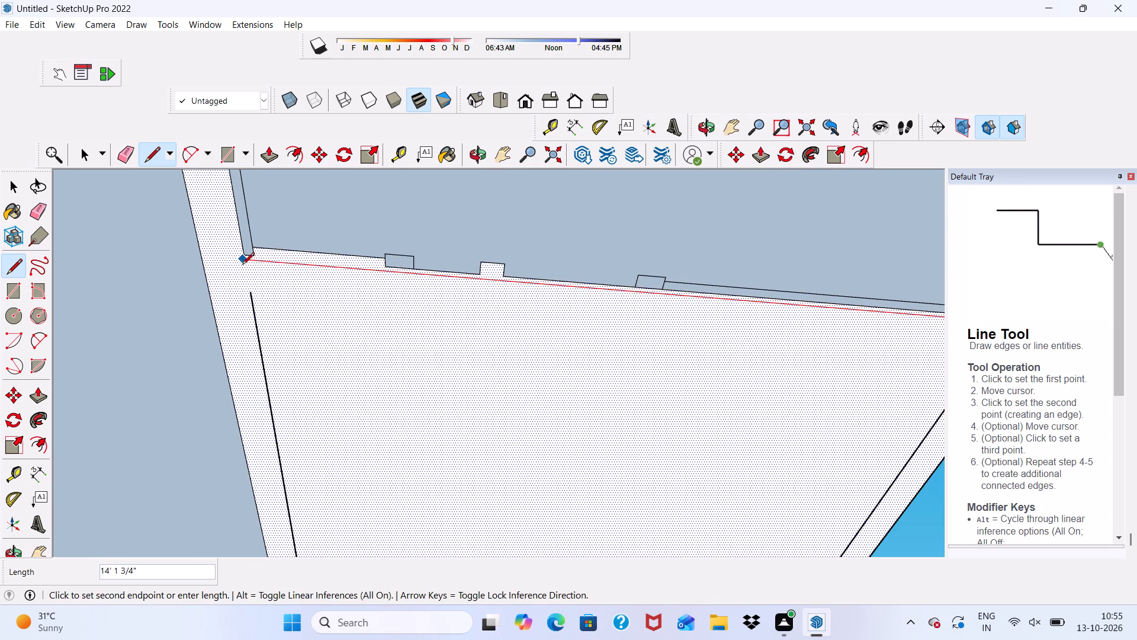
pyautogui.click(242, 265)
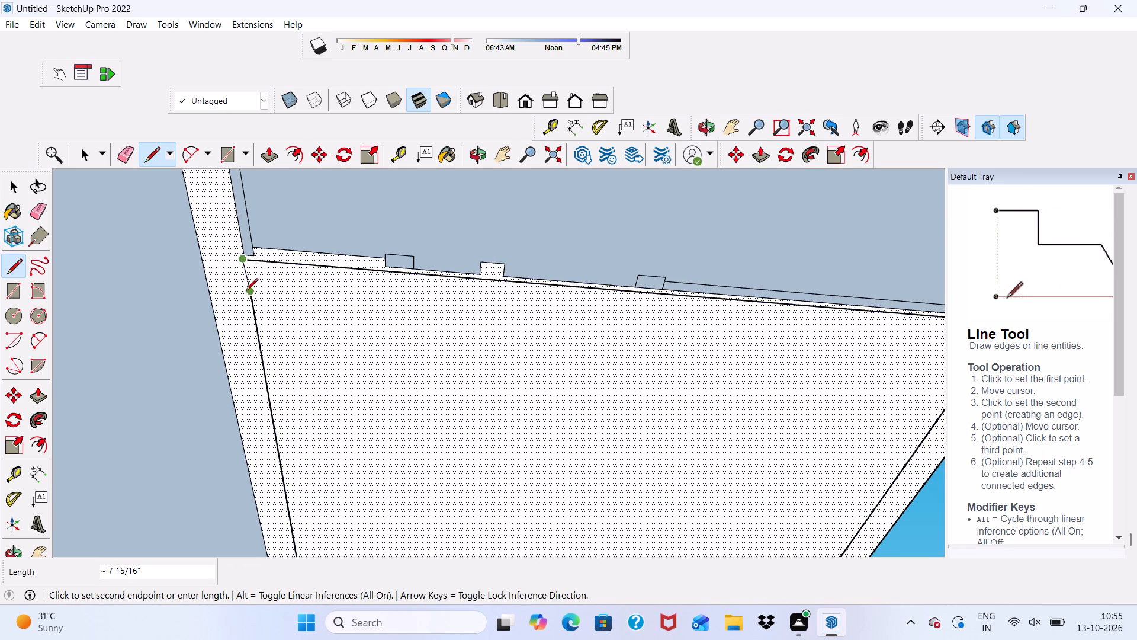
pyautogui.scroll(5, 246, 290)
pyautogui.scroll(-1, 246, 290)
pyautogui.press('space')
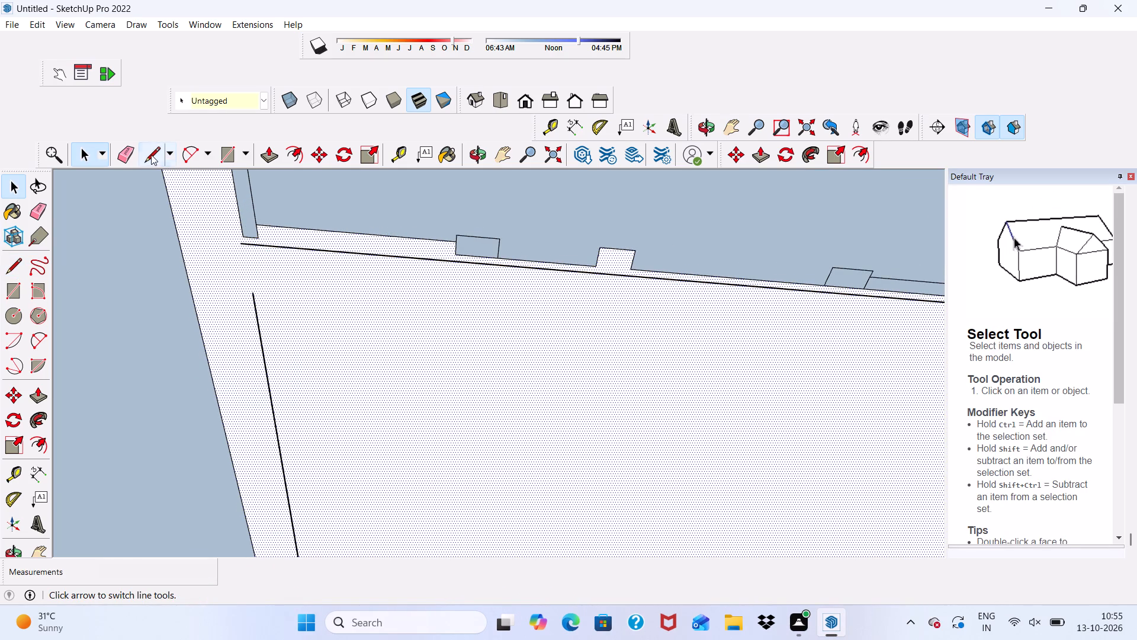
# Draw a line about 7 15/16" long joining the partition wall's inner edge to the end of the new cross line.
pyautogui.click(151, 155)
pyautogui.click(252, 295)
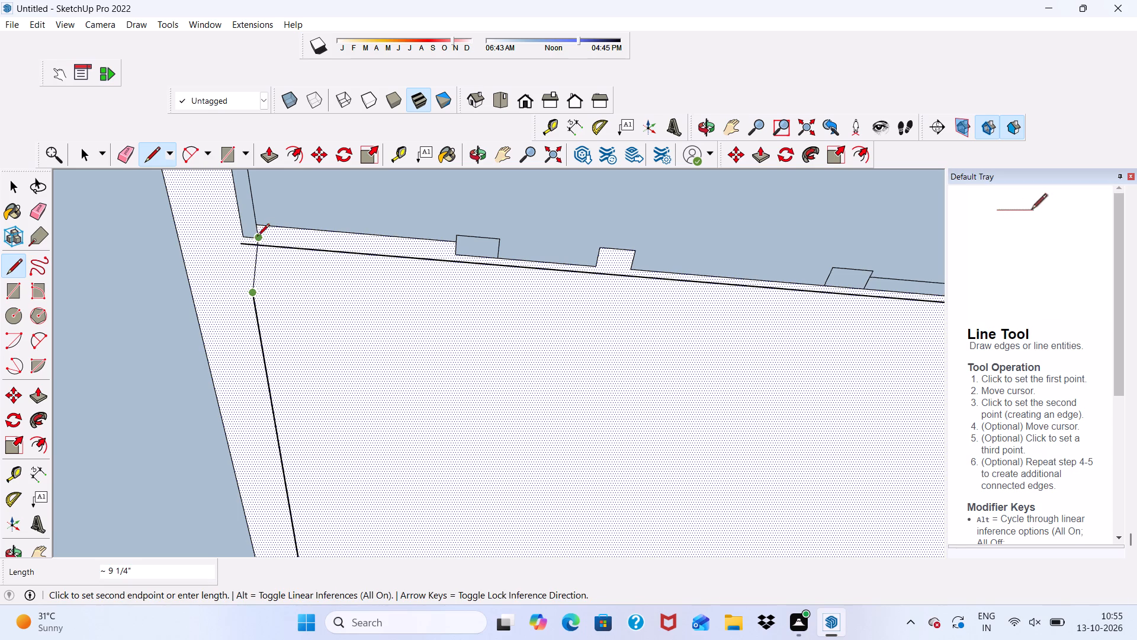
pyautogui.scroll(5, 253, 245)
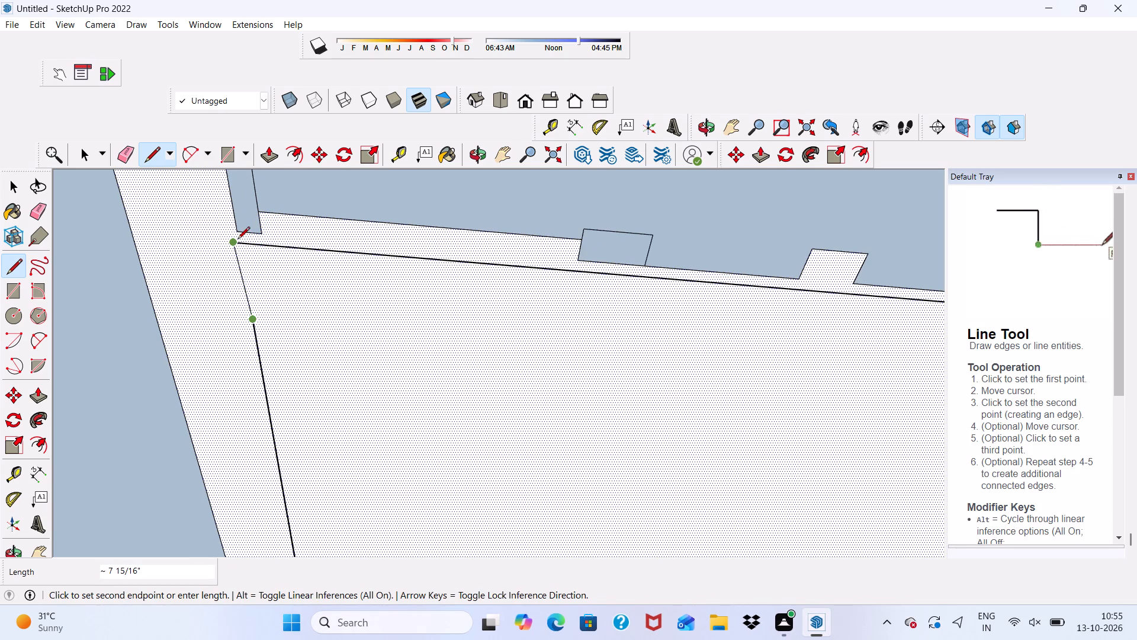
pyautogui.click(247, 240)
# Try to Push/Pull the narrow floor strip along the inside base of the siding wall upward.
pyautogui.scroll(-4, 305, 245)
pyautogui.scroll(-6, 384, 254)
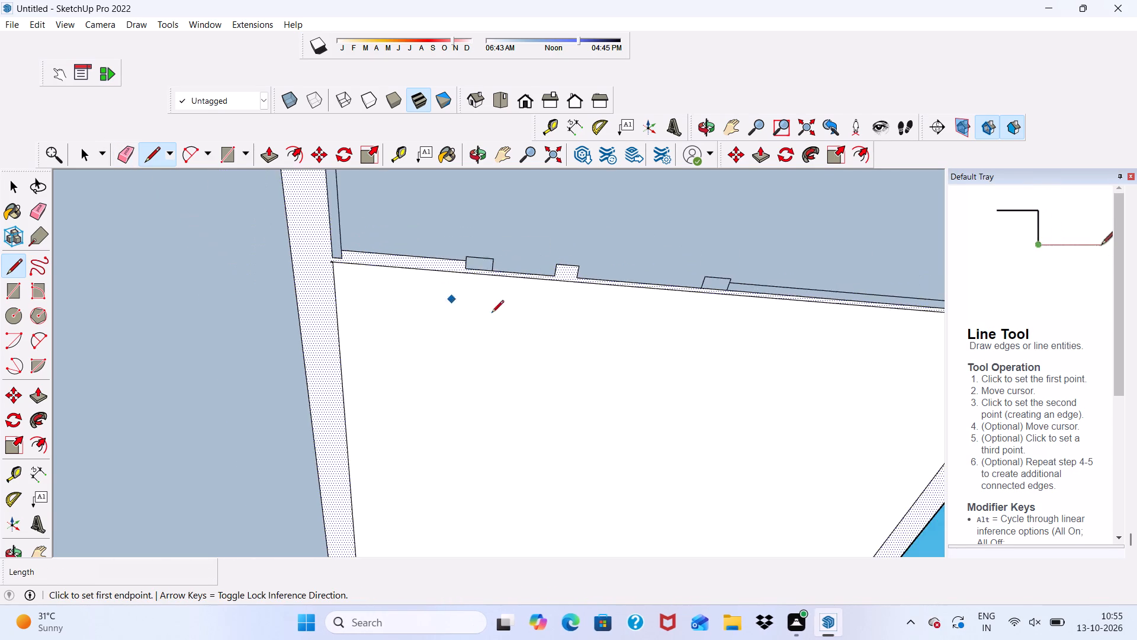
pyautogui.scroll(-13, 484, 263)
pyautogui.moveTo(539, 268); pyautogui.dragTo(515, 550, button='middle')
pyautogui.scroll(-1, 539, 268)
pyautogui.scroll(2, 528, 315)
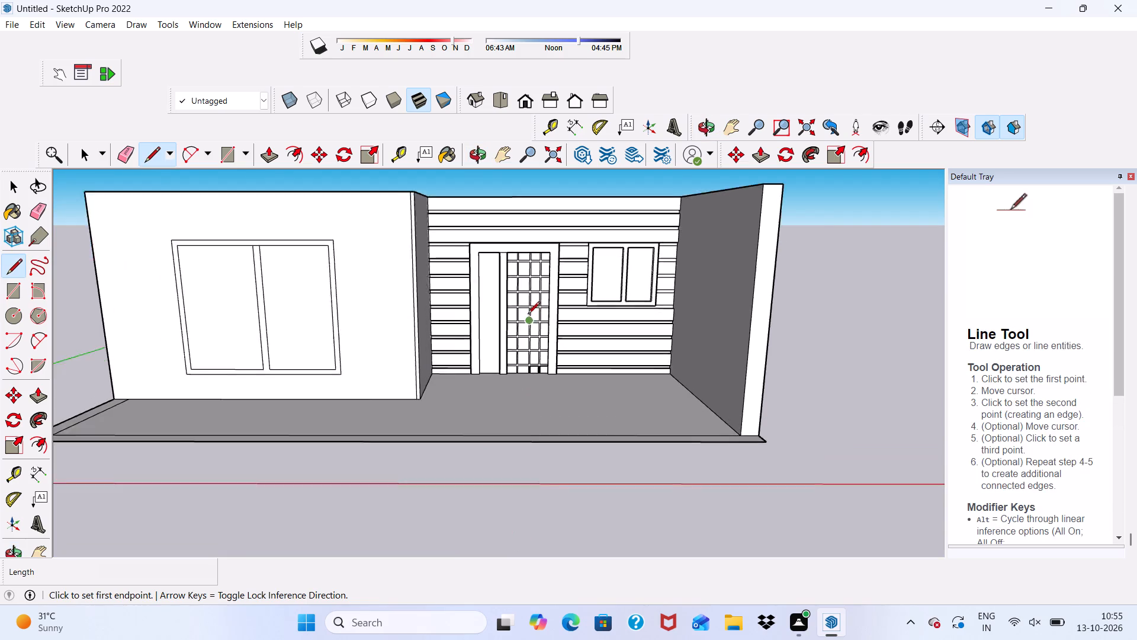
pyautogui.moveTo(526, 327); pyautogui.dragTo(158, 476, button='middle')
pyautogui.scroll(-1, 526, 328)
pyautogui.moveTo(721, 320); pyautogui.dragTo(366, 313, button='middle')
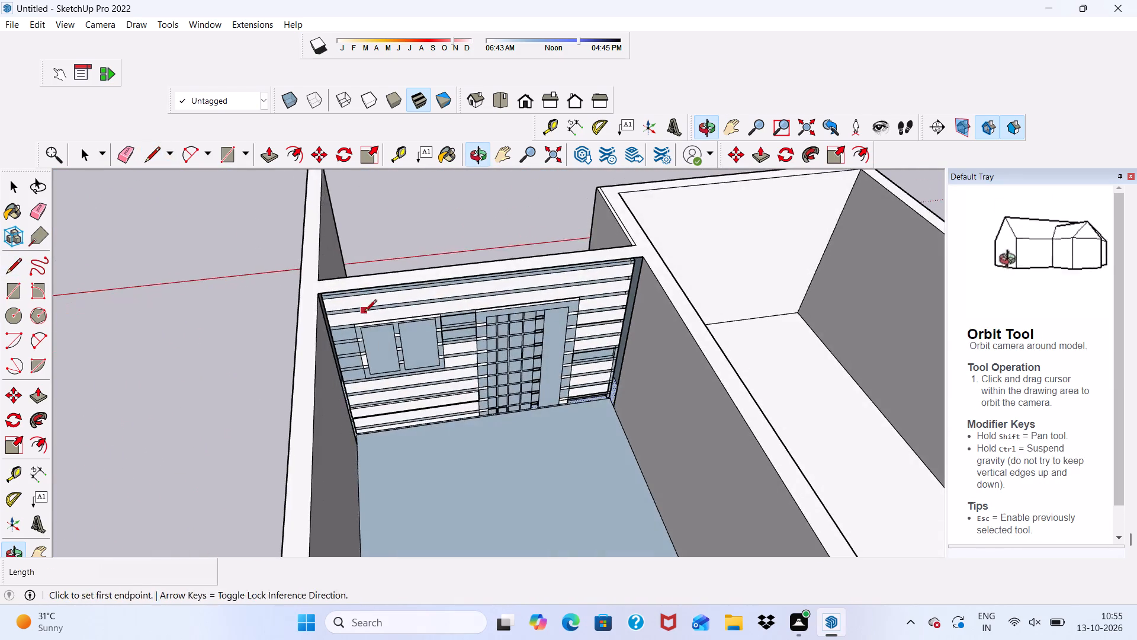
pyautogui.press('space')
pyautogui.scroll(5, 465, 392)
pyautogui.scroll(6, 550, 462)
pyautogui.scroll(6, 718, 396)
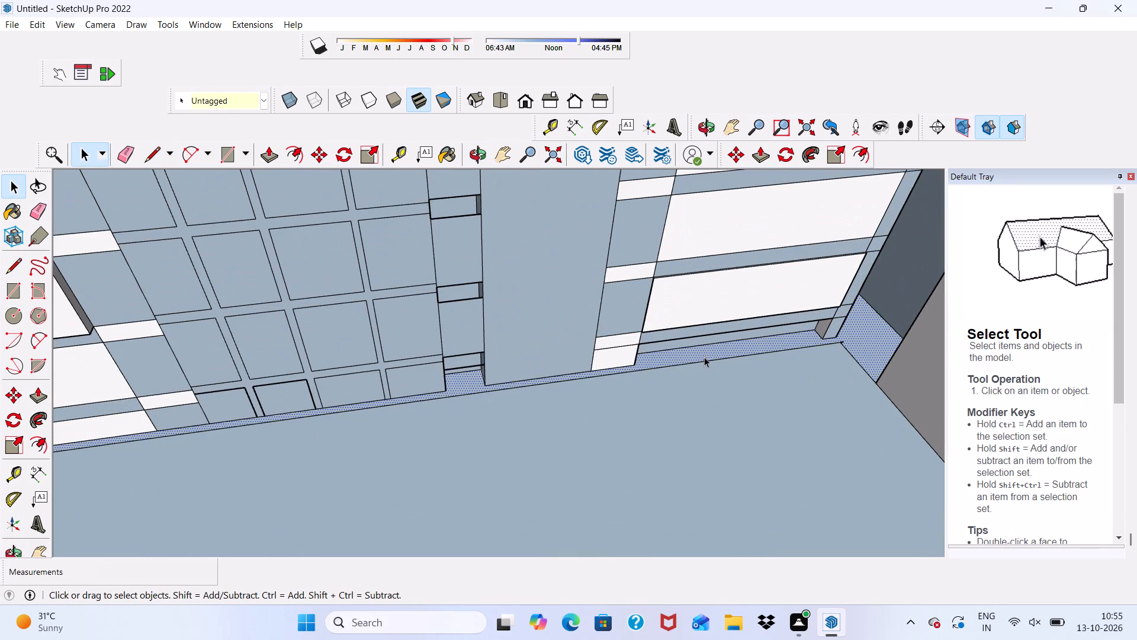
pyautogui.click(705, 358)
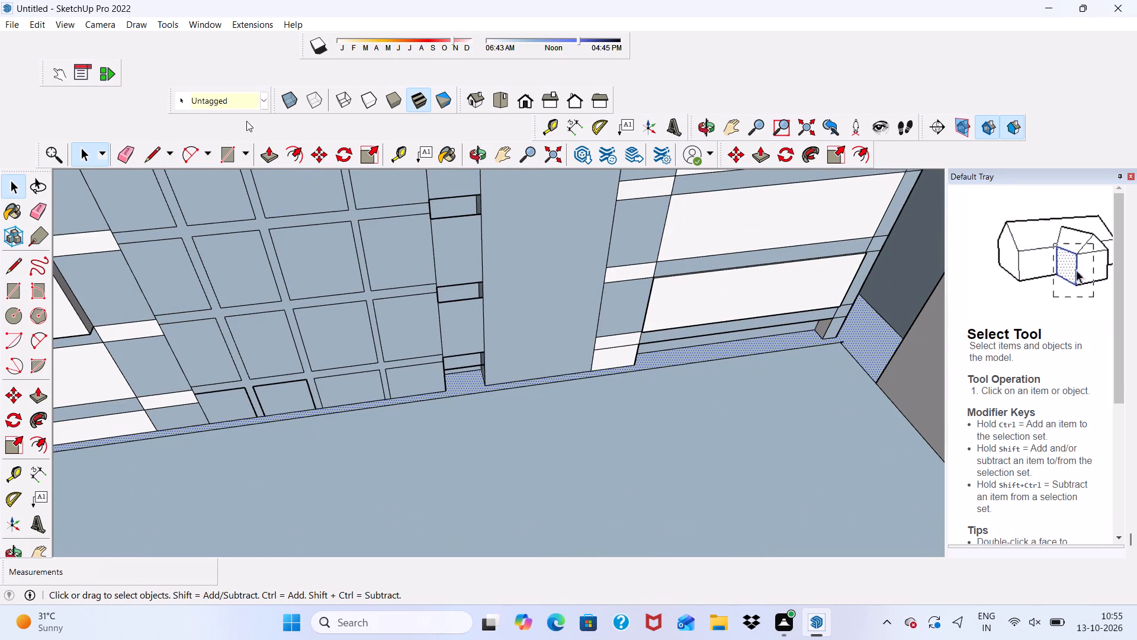
pyautogui.moveTo(268, 152); pyautogui.dragTo(273, 157)
pyautogui.scroll(5, 352, 372)
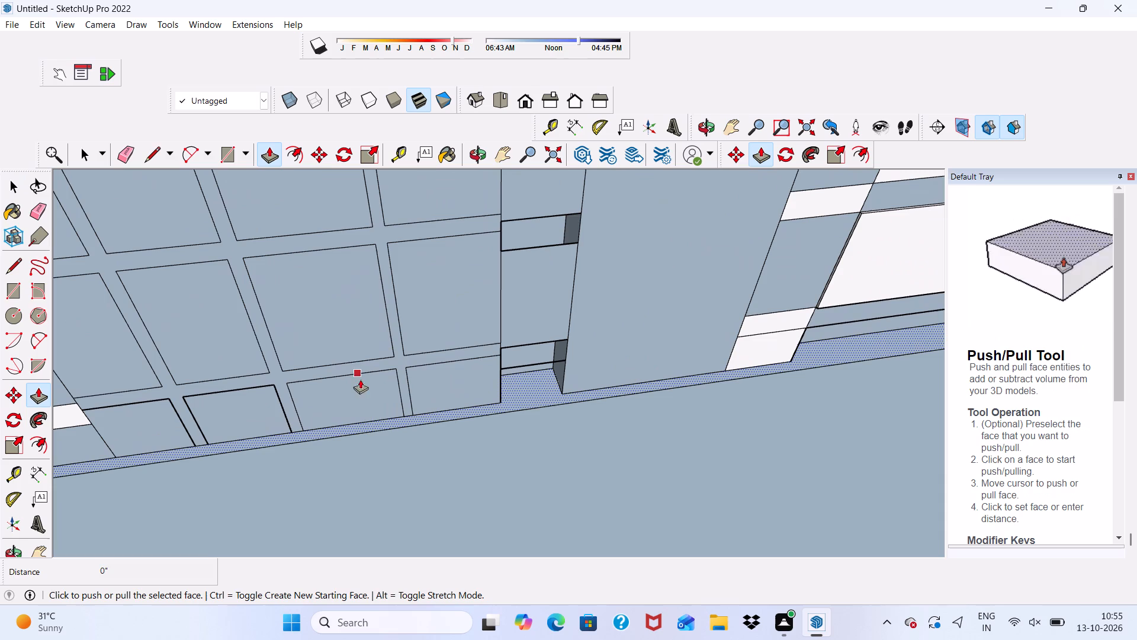
pyautogui.click(375, 420)
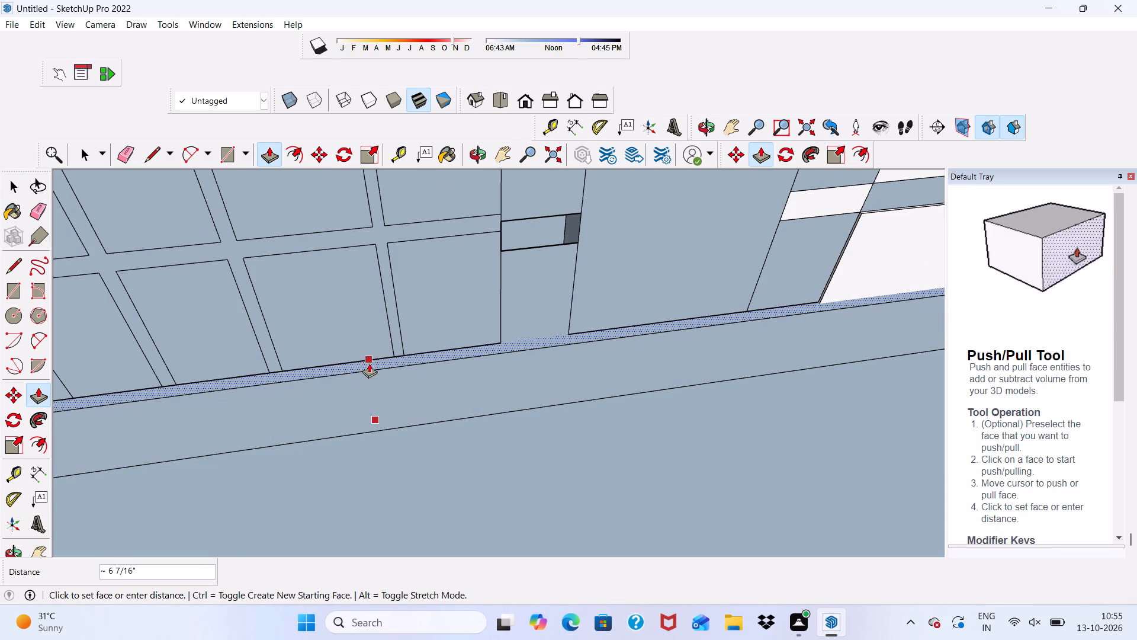
pyautogui.scroll(-5, 380, 343)
pyautogui.scroll(-5, 415, 269)
pyautogui.scroll(-5, 490, 250)
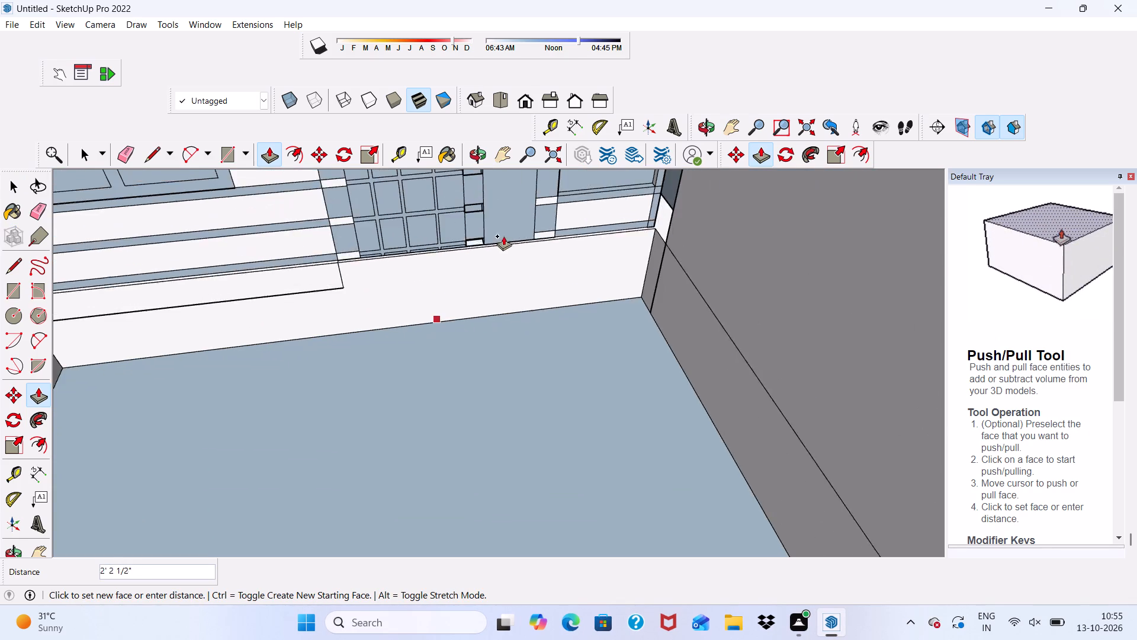
pyautogui.scroll(-15, 503, 236)
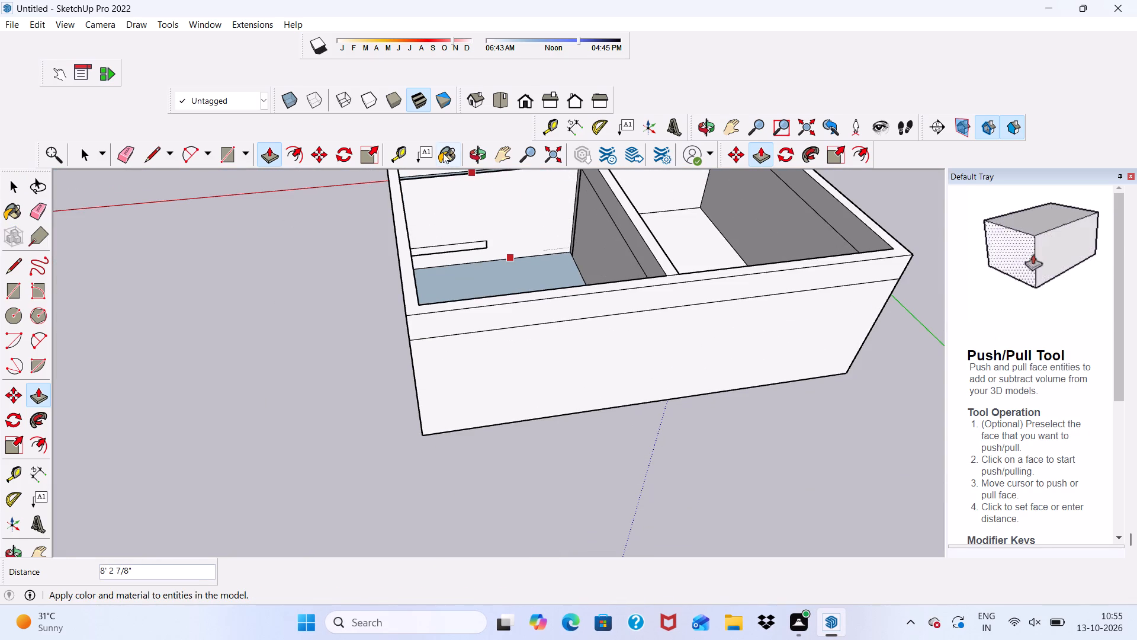
pyautogui.scroll(2, 439, 149)
pyautogui.scroll(-5, 449, 186)
pyautogui.moveTo(510, 247); pyautogui.dragTo(890, 361, button='middle')
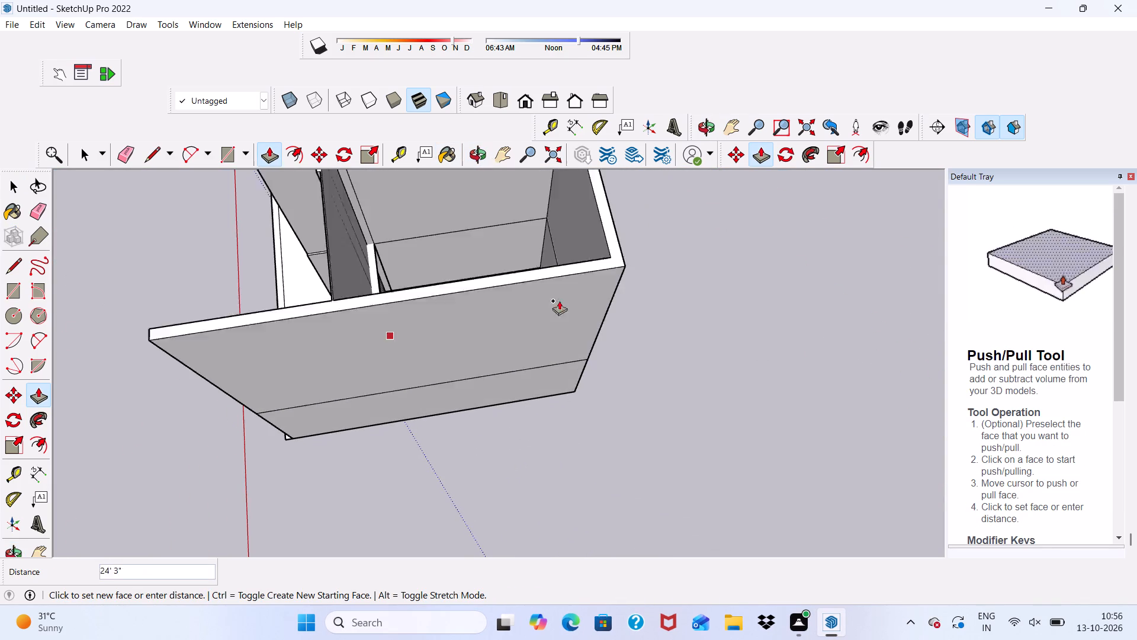
pyautogui.scroll(4, 400, 303)
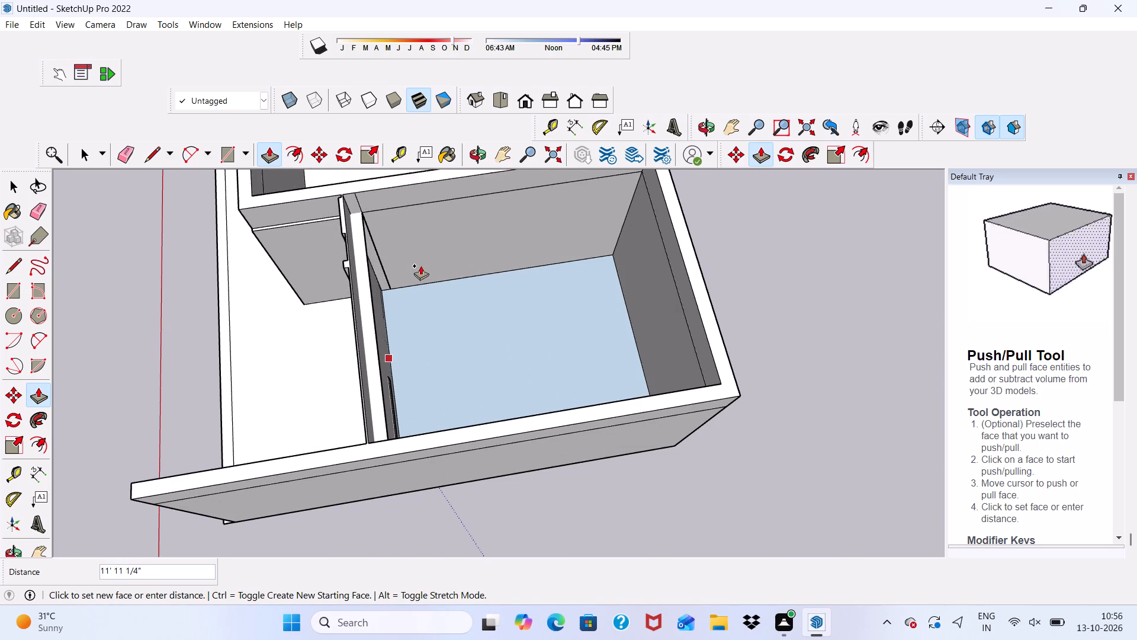
pyautogui.click(457, 280)
# Push/Pull the main floor face of the room behind the siding wall upward by about 6 11/16".
pyautogui.moveTo(493, 298); pyautogui.dragTo(233, 258, button='middle')
pyautogui.scroll(6, 573, 261)
pyautogui.scroll(6, 515, 239)
pyautogui.scroll(12, 440, 252)
pyautogui.moveTo(489, 289); pyautogui.dragTo(555, 228, button='middle')
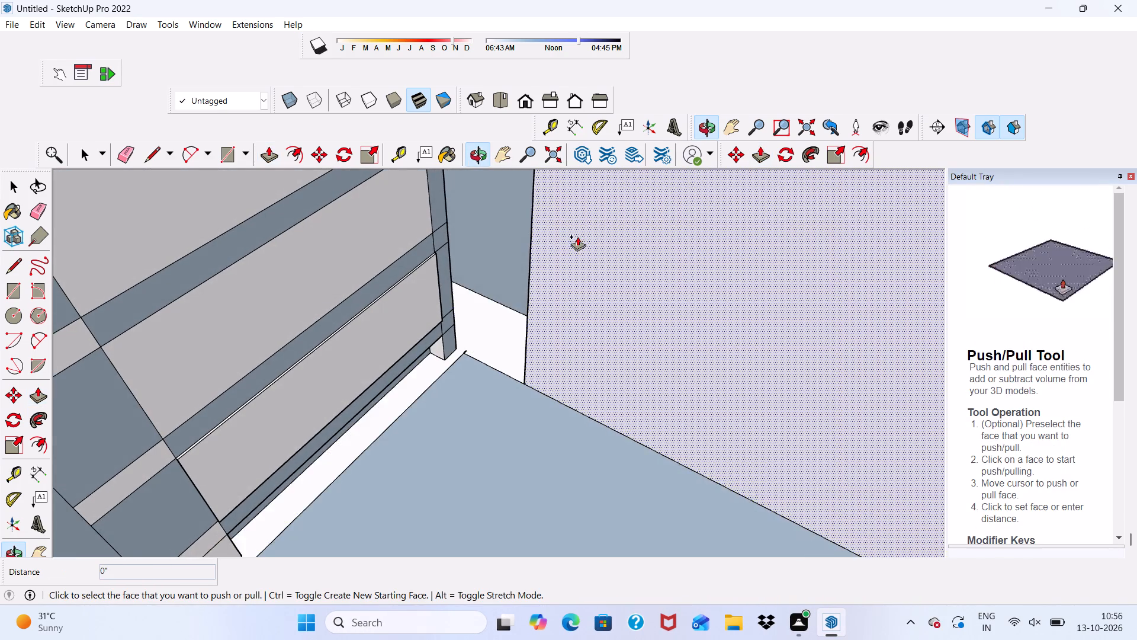
pyautogui.scroll(-9, 566, 240)
pyautogui.click(518, 426)
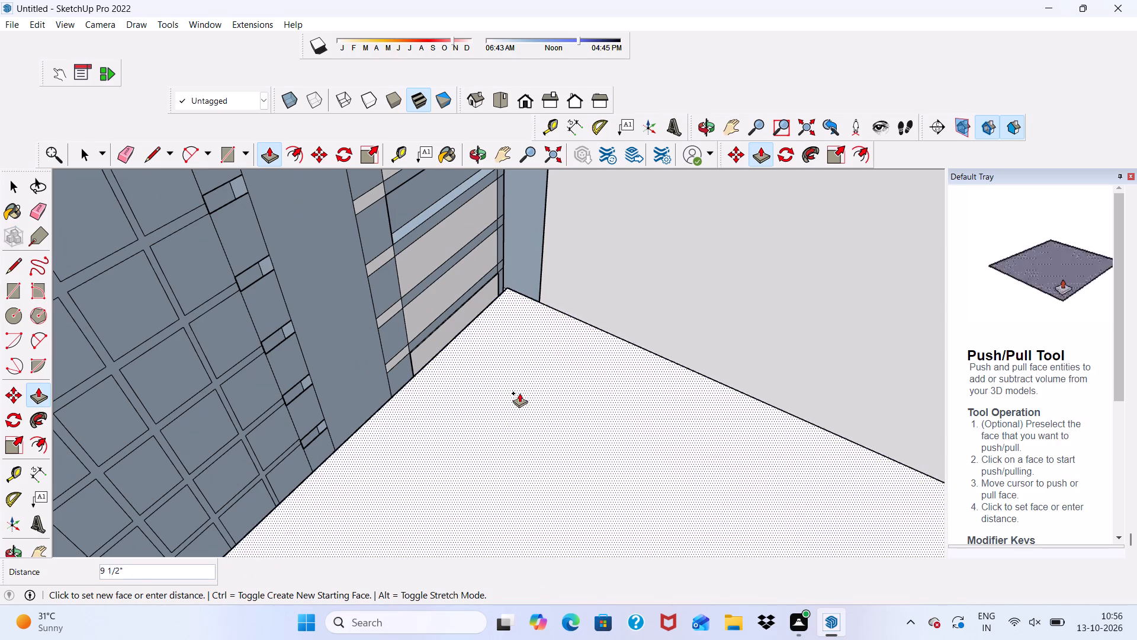
pyautogui.click(545, 450)
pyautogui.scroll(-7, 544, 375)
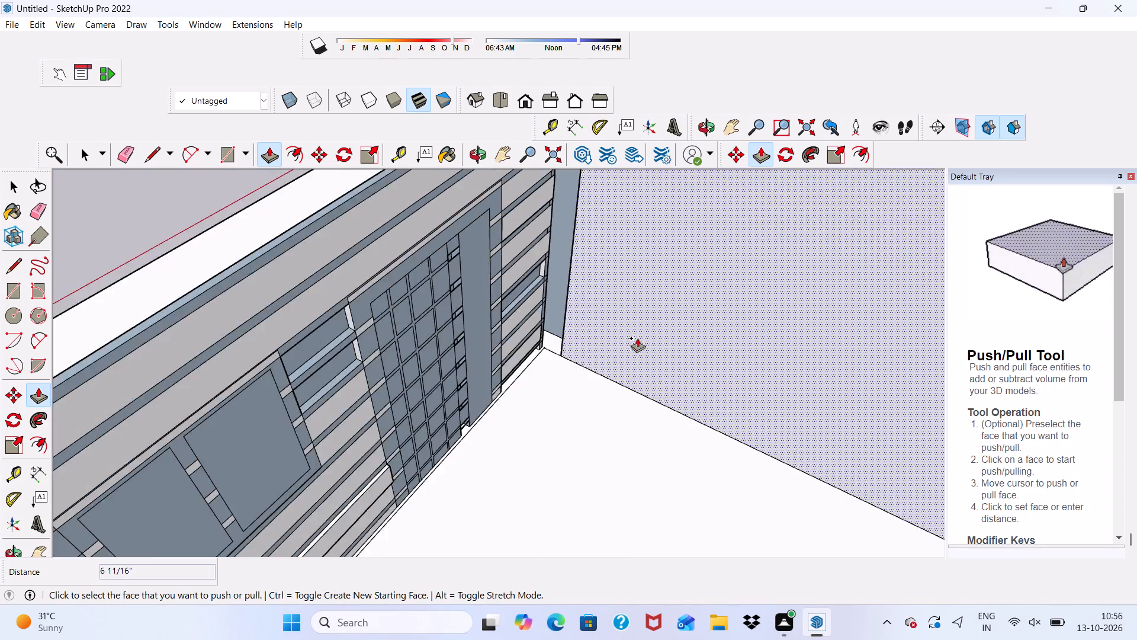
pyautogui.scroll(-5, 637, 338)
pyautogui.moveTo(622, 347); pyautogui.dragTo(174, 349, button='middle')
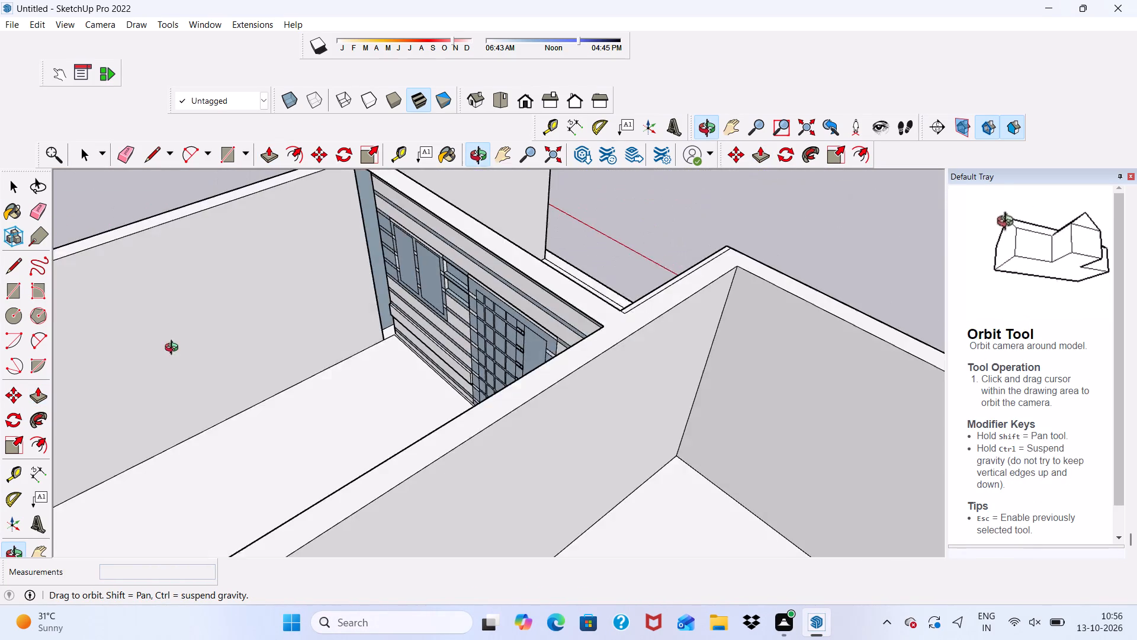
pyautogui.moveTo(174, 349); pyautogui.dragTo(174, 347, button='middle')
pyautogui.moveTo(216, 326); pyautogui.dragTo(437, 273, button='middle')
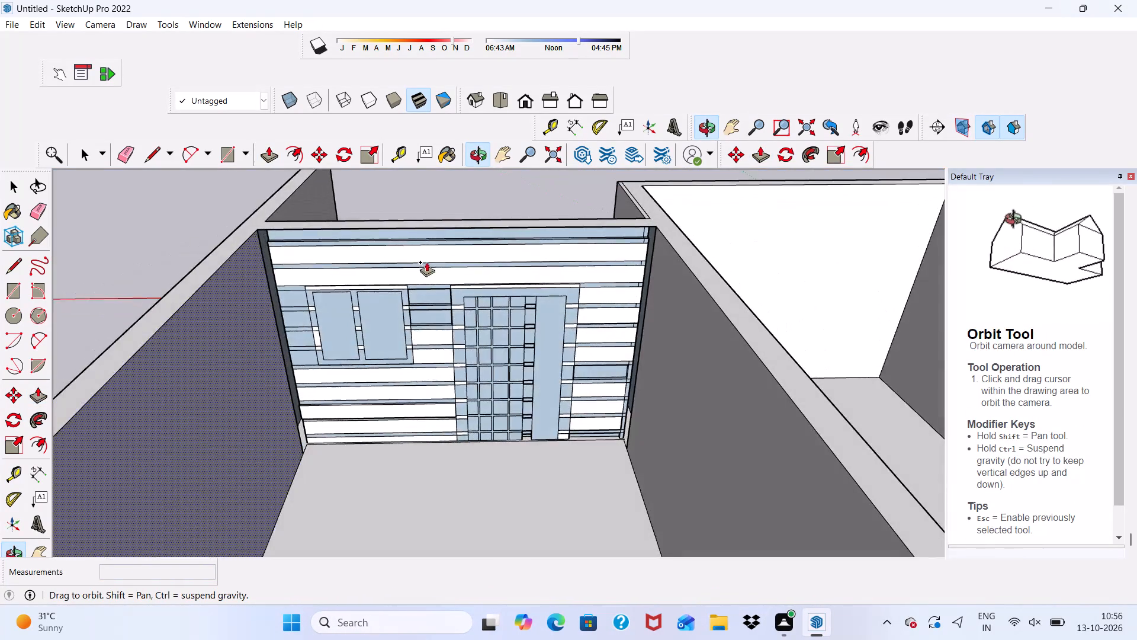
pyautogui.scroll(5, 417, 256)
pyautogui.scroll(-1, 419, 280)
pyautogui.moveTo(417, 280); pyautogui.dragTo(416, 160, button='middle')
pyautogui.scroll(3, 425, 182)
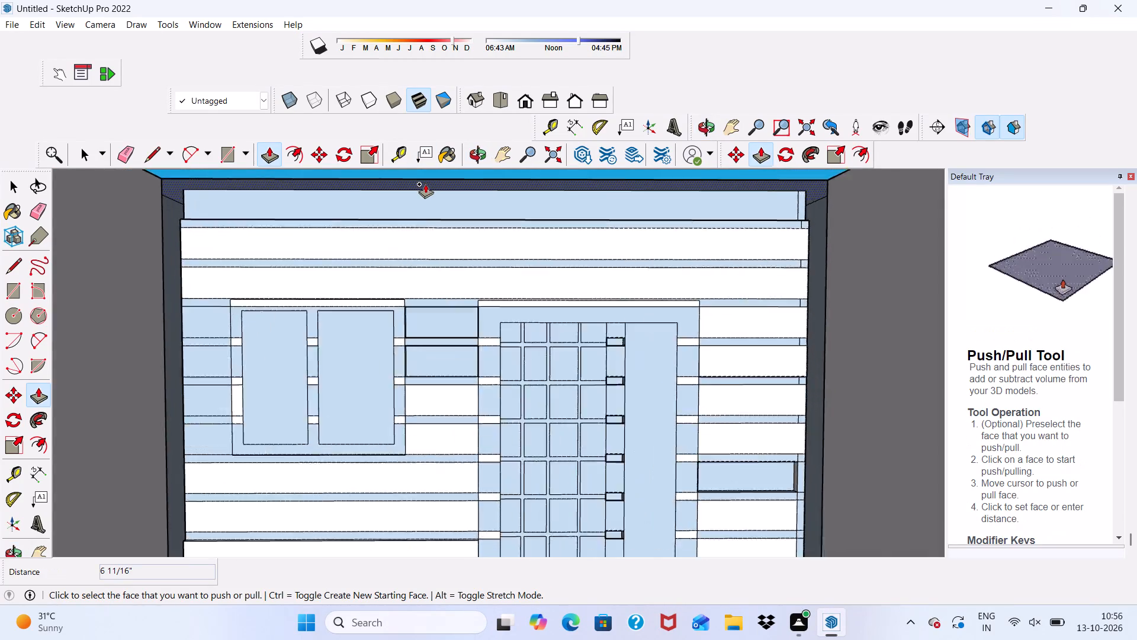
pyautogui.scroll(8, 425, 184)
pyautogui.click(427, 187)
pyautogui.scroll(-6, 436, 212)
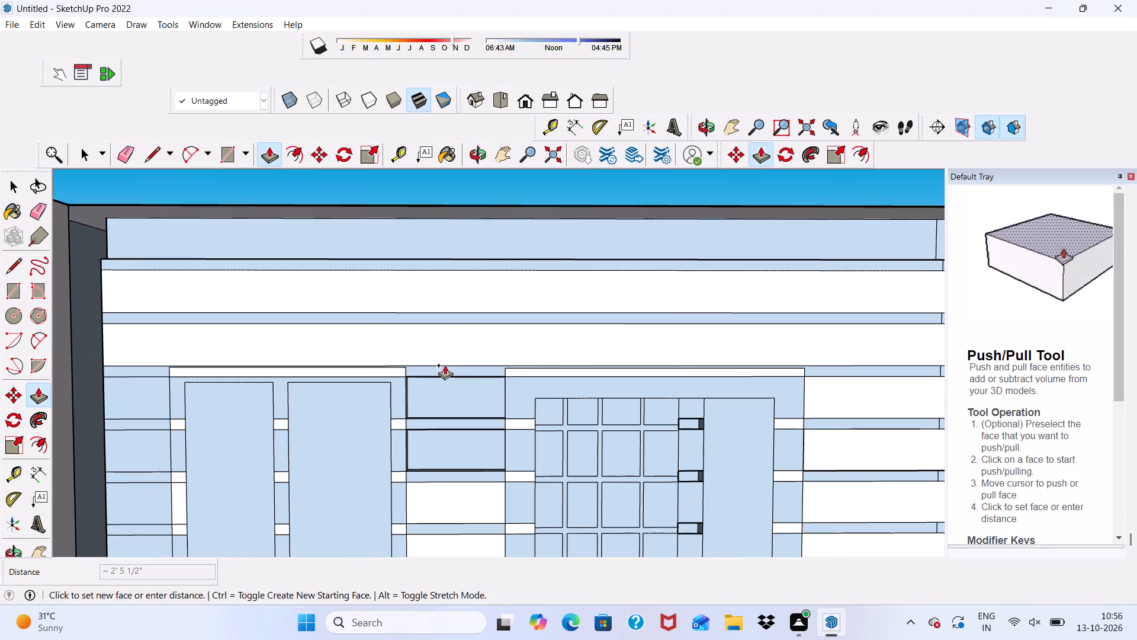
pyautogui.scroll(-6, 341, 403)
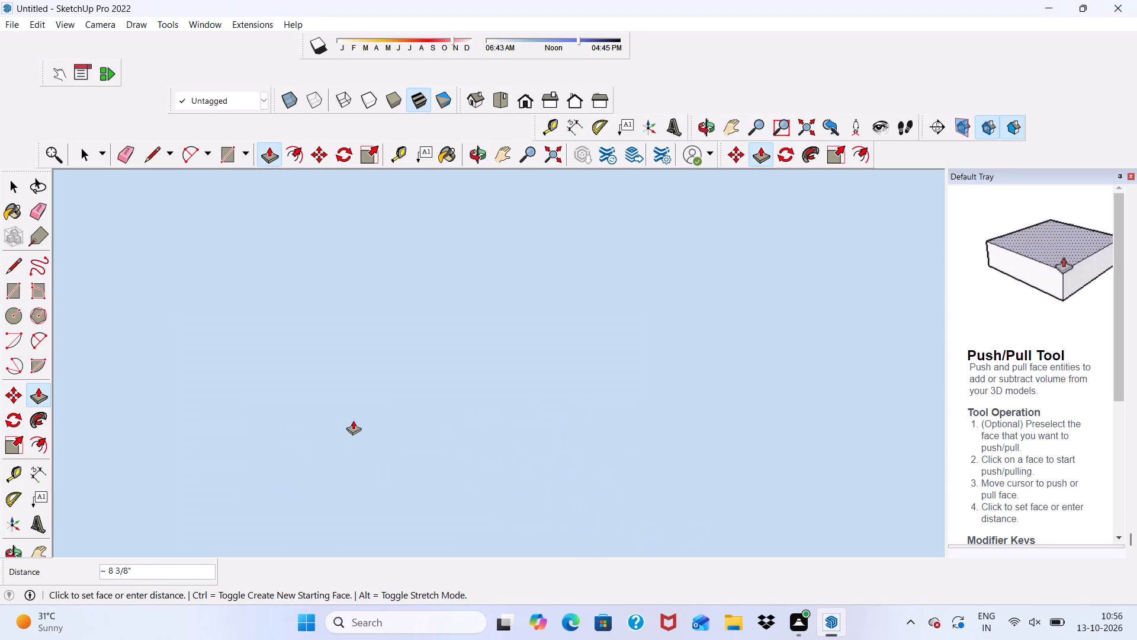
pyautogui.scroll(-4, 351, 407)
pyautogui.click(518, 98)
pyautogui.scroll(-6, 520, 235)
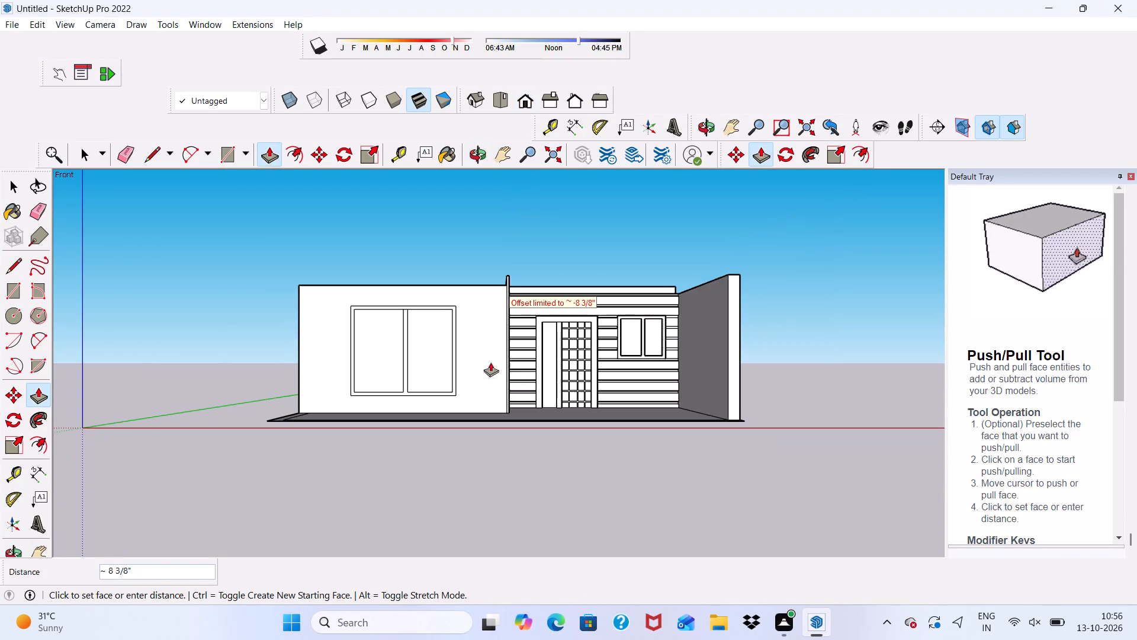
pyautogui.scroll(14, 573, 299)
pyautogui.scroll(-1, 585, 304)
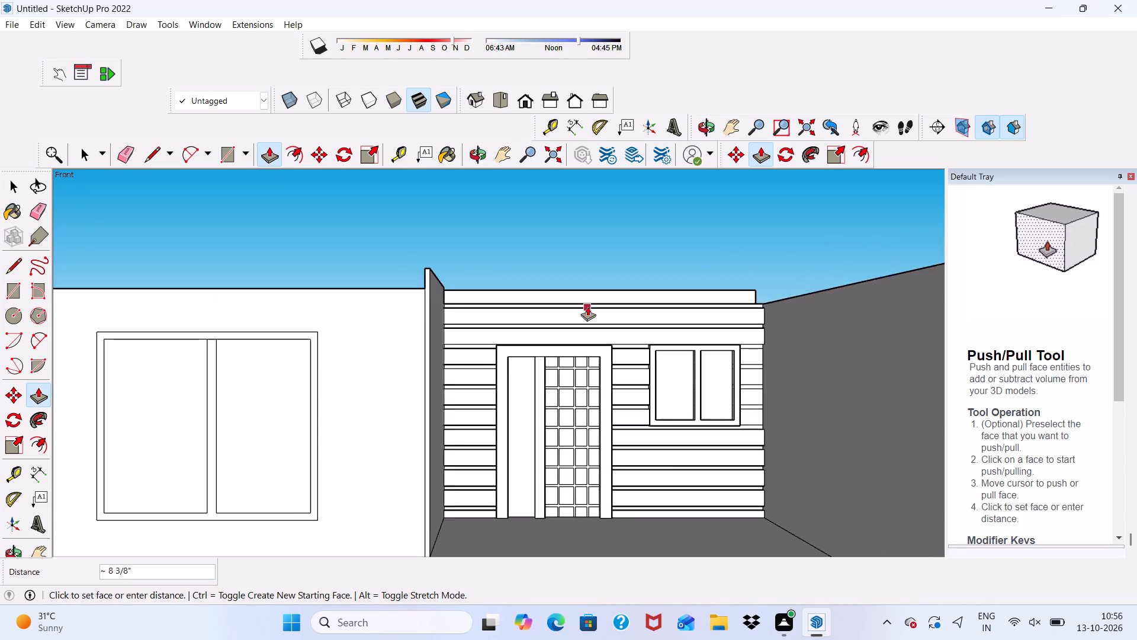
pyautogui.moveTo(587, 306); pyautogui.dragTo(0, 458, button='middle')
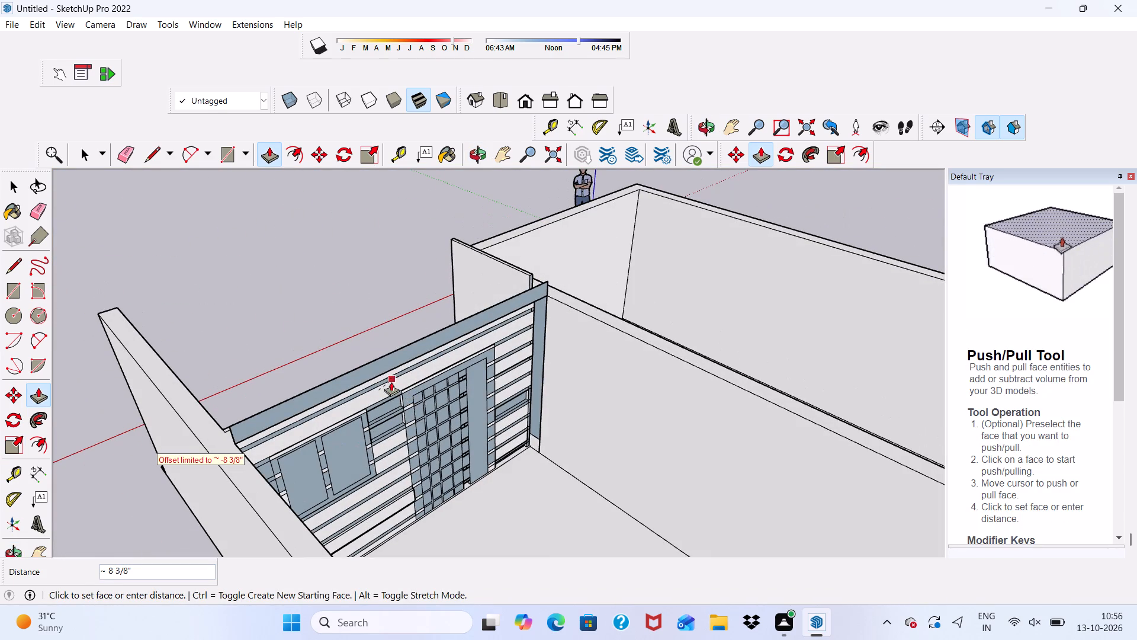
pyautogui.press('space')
# Examine the siding wall with its door and window, and the wall tops where it meets the partition wall.
pyautogui.scroll(6, 375, 373)
pyautogui.moveTo(375, 404); pyautogui.dragTo(301, 285, button='middle')
pyautogui.scroll(-5, 308, 292)
pyautogui.scroll(-1, 460, 276)
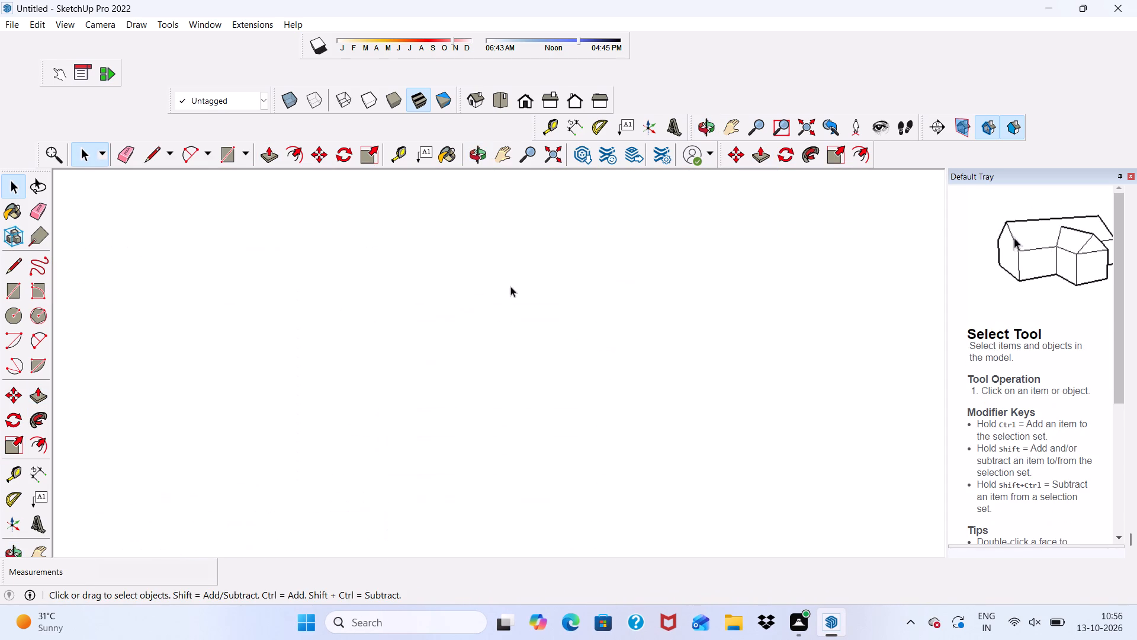
pyautogui.click(527, 100)
pyautogui.scroll(-6, 604, 267)
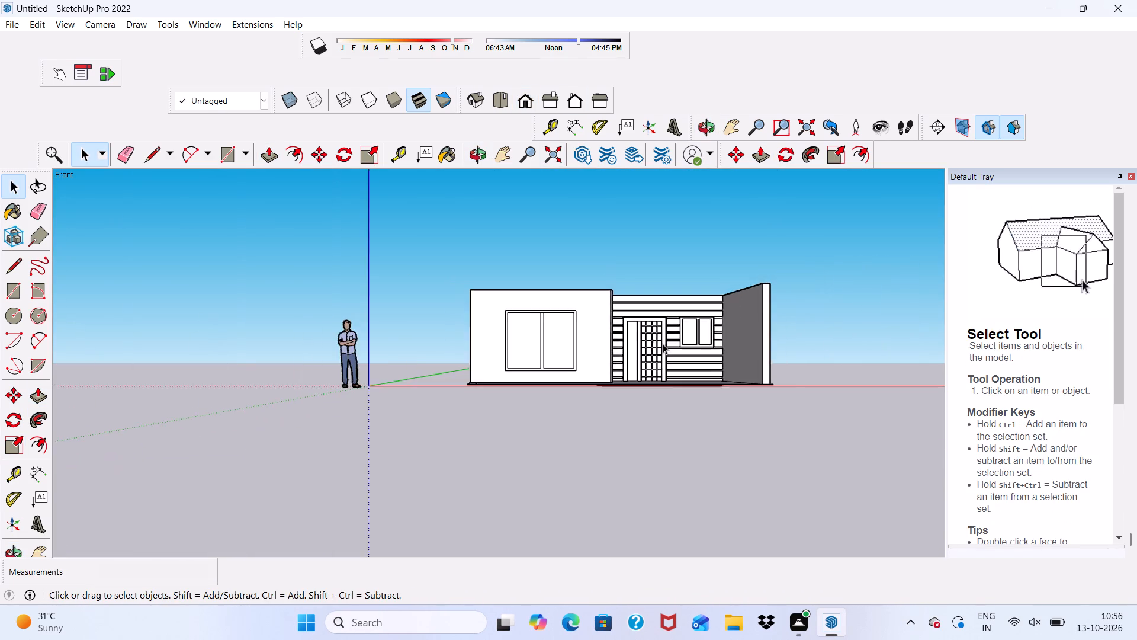
pyautogui.moveTo(663, 343); pyautogui.dragTo(342, 491, button='middle')
pyautogui.scroll(7, 564, 411)
pyautogui.moveTo(545, 399); pyautogui.dragTo(253, 328, button='middle')
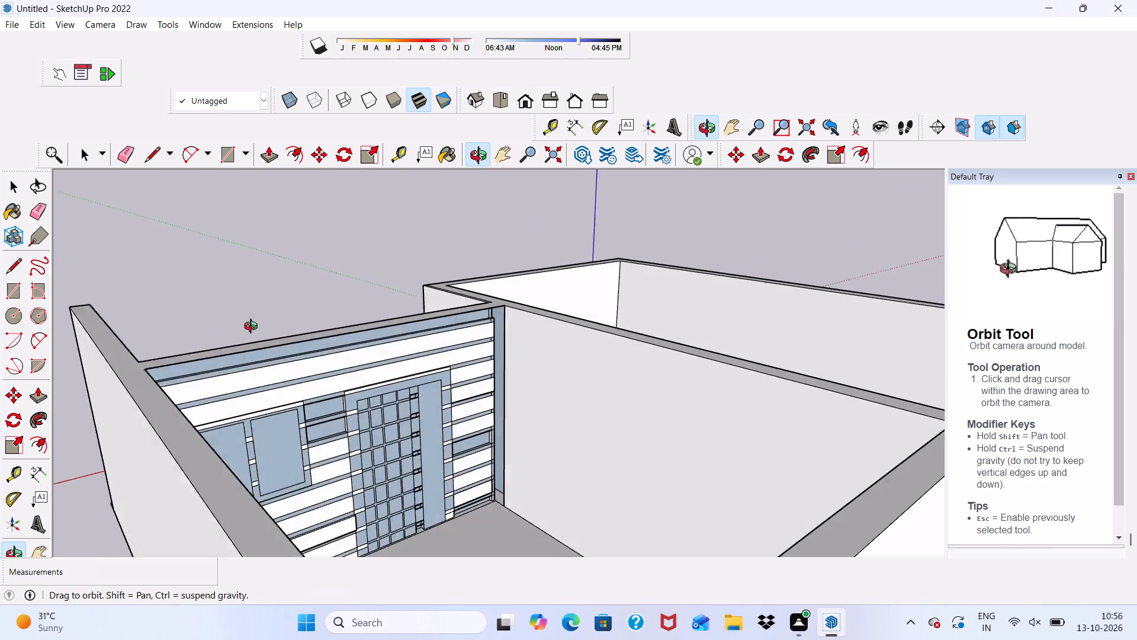
pyautogui.moveTo(253, 328); pyautogui.dragTo(821, 275, button='middle')
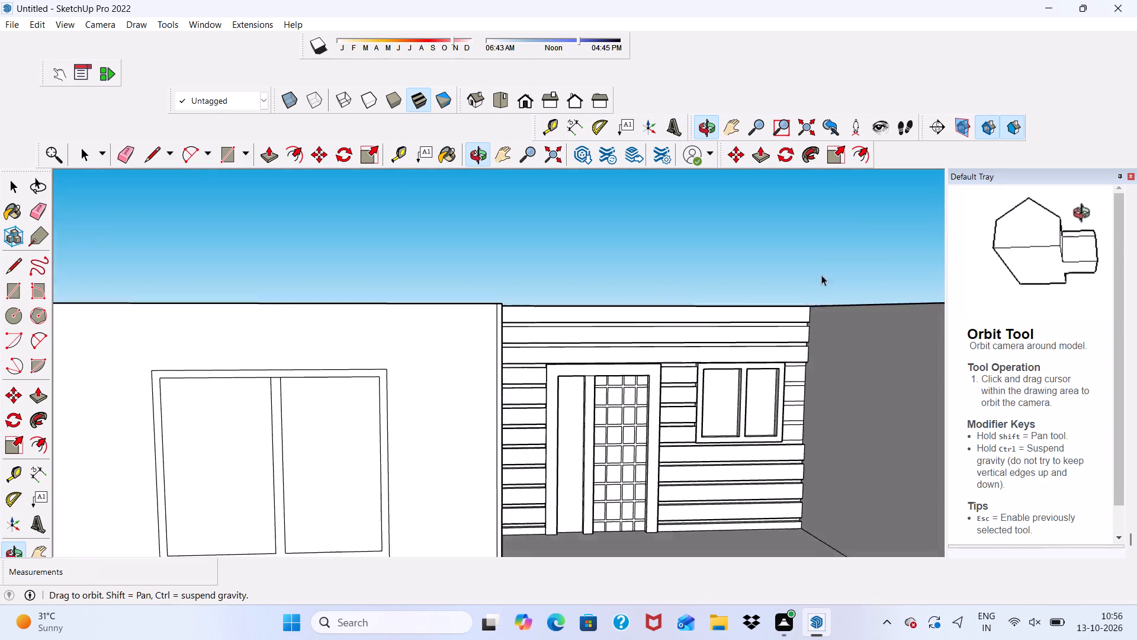
pyautogui.moveTo(821, 275); pyautogui.dragTo(865, 270, button='middle')
pyautogui.scroll(7, 713, 377)
pyautogui.scroll(-1, 686, 373)
pyautogui.scroll(7, 680, 382)
pyautogui.scroll(-2, 673, 381)
pyautogui.moveTo(675, 370); pyautogui.dragTo(680, 264, button='middle')
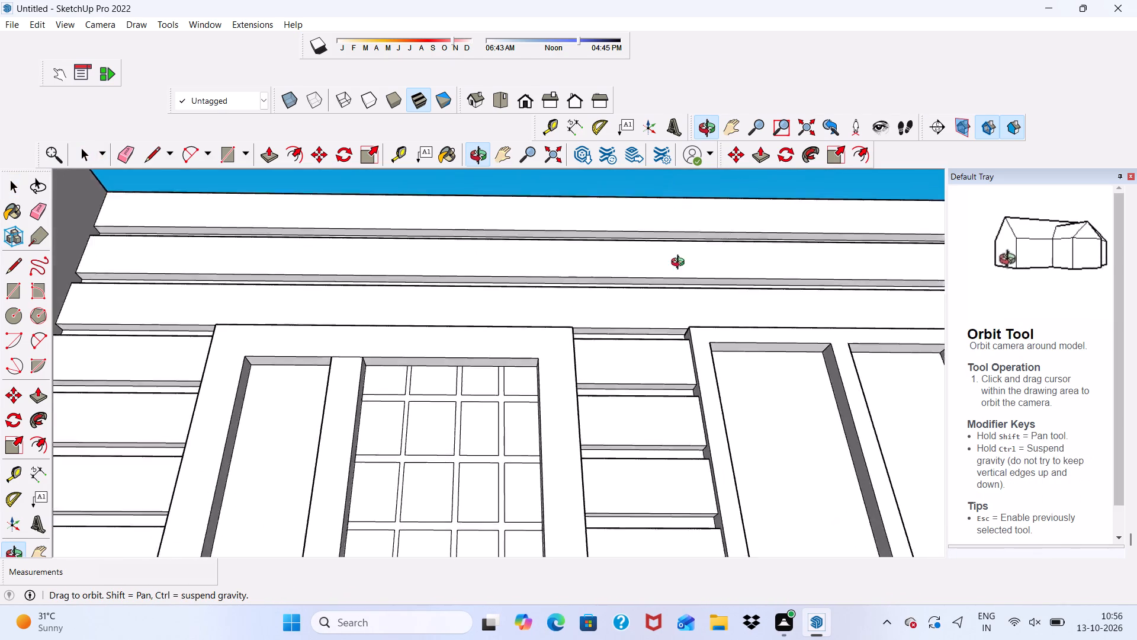
pyautogui.moveTo(680, 264); pyautogui.dragTo(629, 388, button='middle')
pyautogui.scroll(-12, 627, 399)
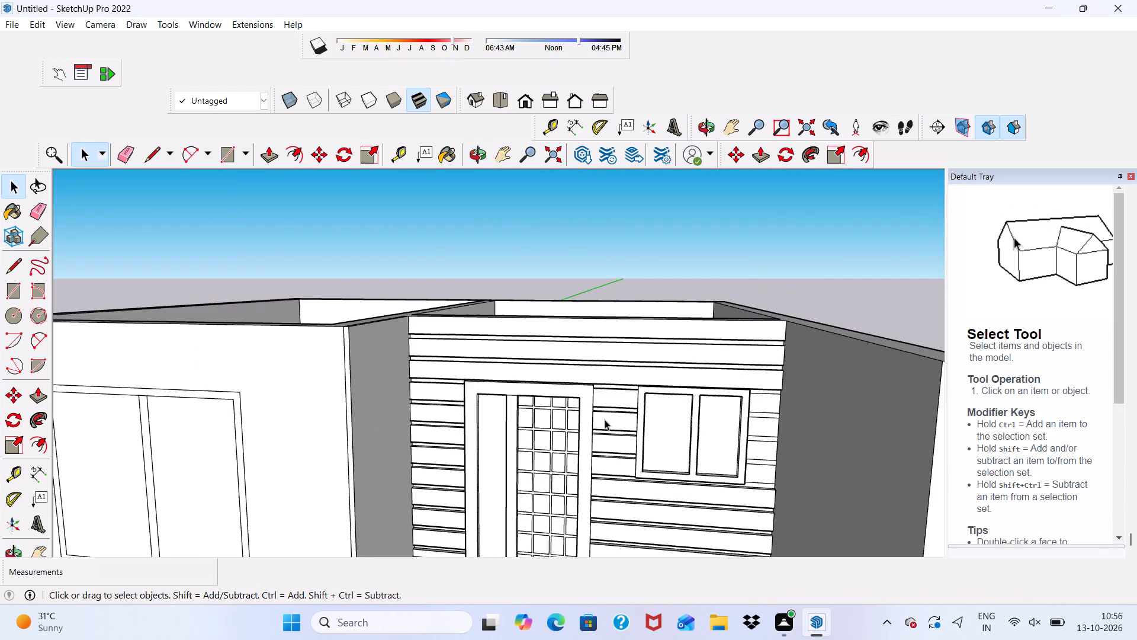
pyautogui.scroll(8, 327, 380)
pyautogui.scroll(-4, 378, 329)
pyautogui.moveTo(425, 350); pyautogui.dragTo(462, 417, button='middle')
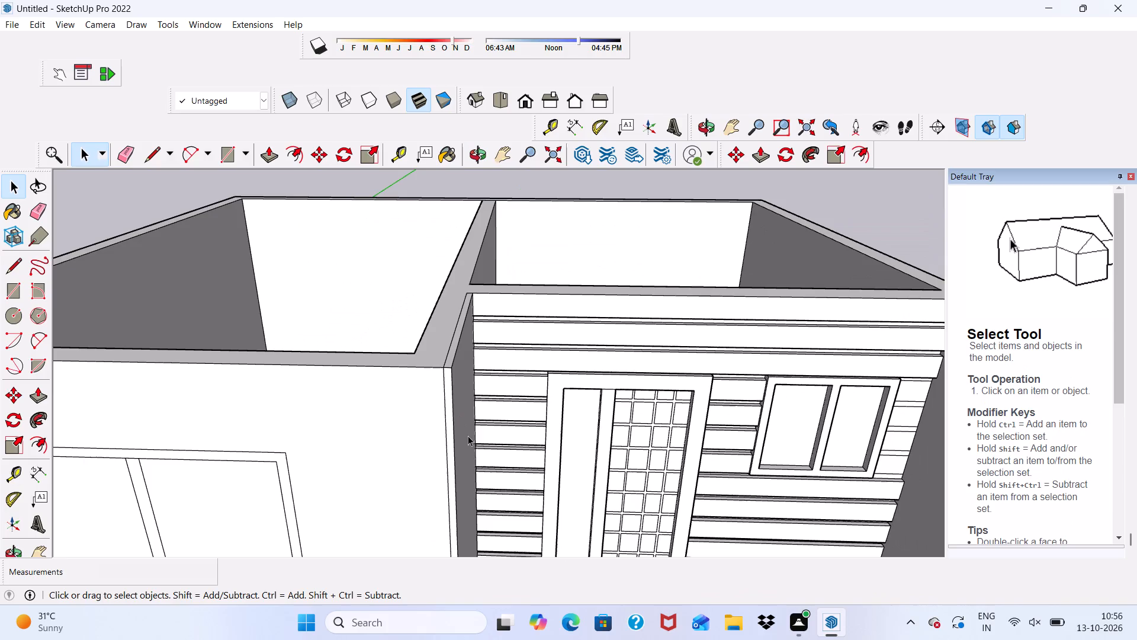
# Erase the leftover vertical edge beside the front wall's corner and the stray lines on the adjoining partition wall's top face.
pyautogui.click(126, 147)
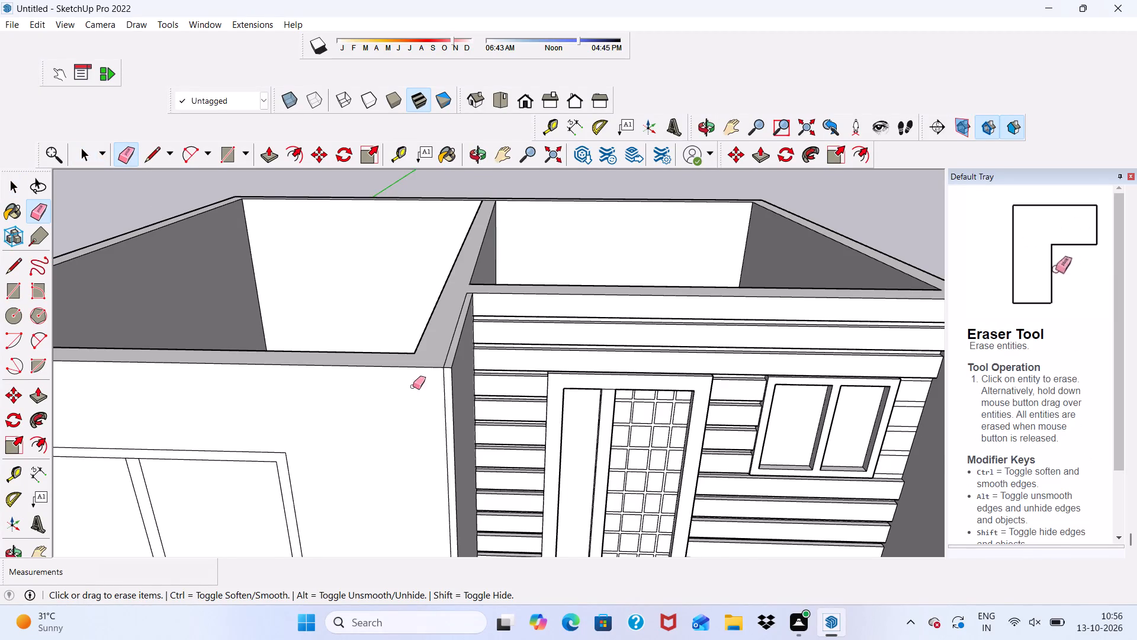
pyautogui.scroll(5, 448, 398)
pyautogui.moveTo(442, 370); pyautogui.dragTo(442, 382)
pyautogui.click(451, 327)
pyautogui.click(449, 325)
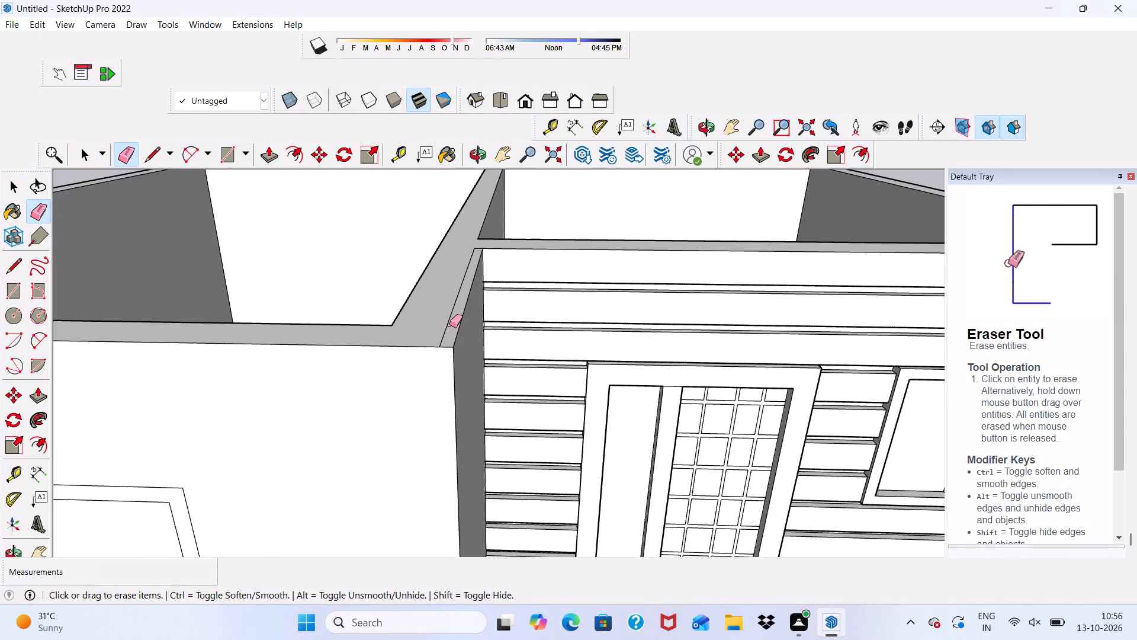
pyautogui.scroll(-5, 457, 334)
pyautogui.scroll(6, 472, 215)
pyautogui.scroll(2, 475, 430)
pyautogui.scroll(-2, 477, 342)
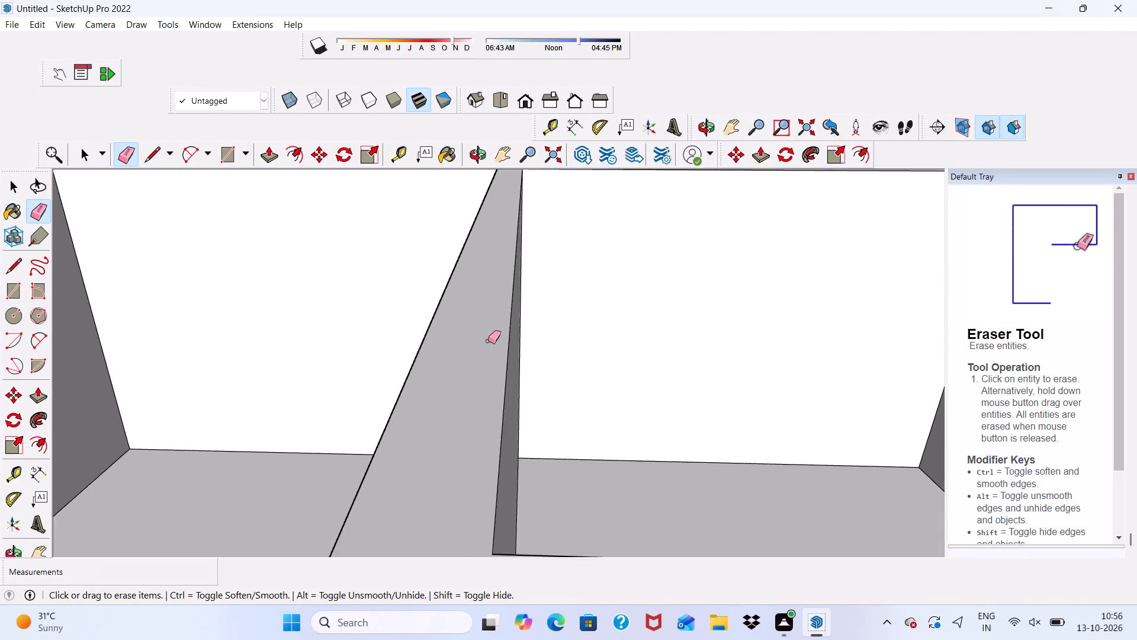
pyautogui.scroll(-4, 488, 341)
pyautogui.scroll(8, 521, 471)
pyautogui.click(476, 462)
pyautogui.scroll(-7, 468, 413)
pyautogui.scroll(-4, 448, 368)
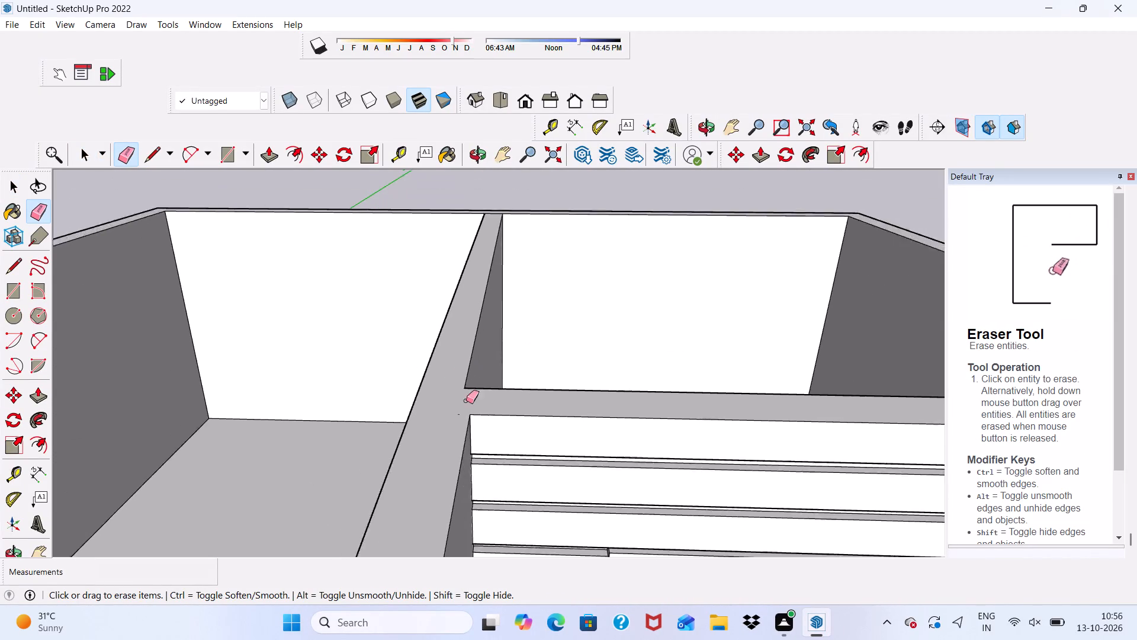
pyautogui.scroll(-2, 466, 401)
# Push/Pull the frame of the large two-pane window on the front wall outward by 3".
pyautogui.moveTo(568, 424); pyautogui.dragTo(123, 387, button='middle')
pyautogui.scroll(-11, 391, 365)
pyautogui.moveTo(522, 388); pyautogui.dragTo(152, 442, button='middle')
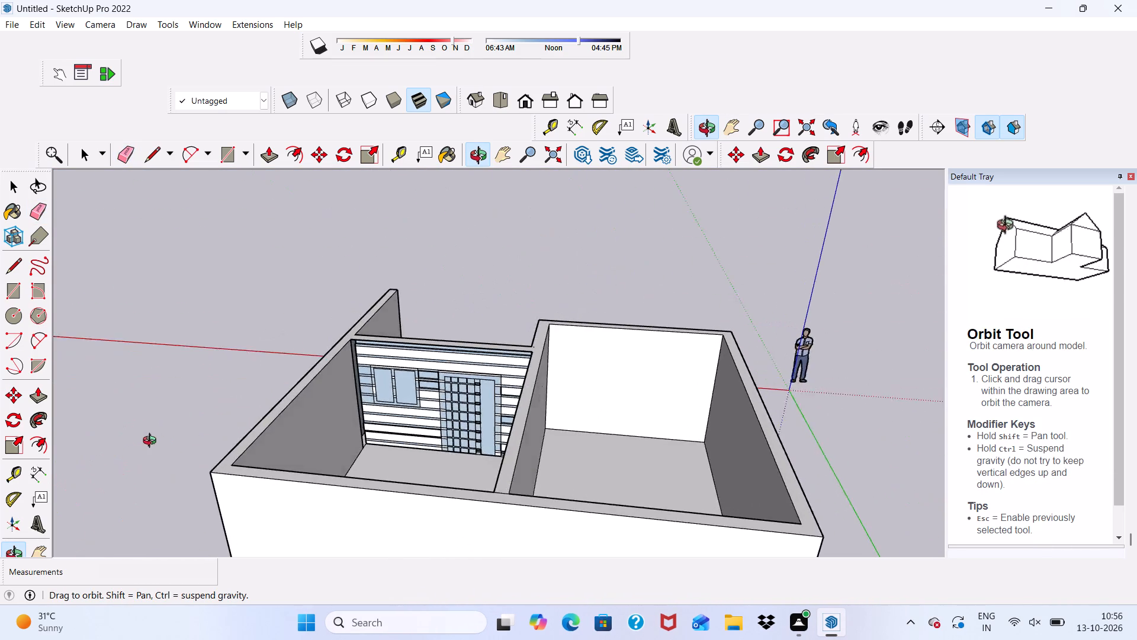
pyautogui.moveTo(152, 442); pyautogui.dragTo(948, 365, button='middle')
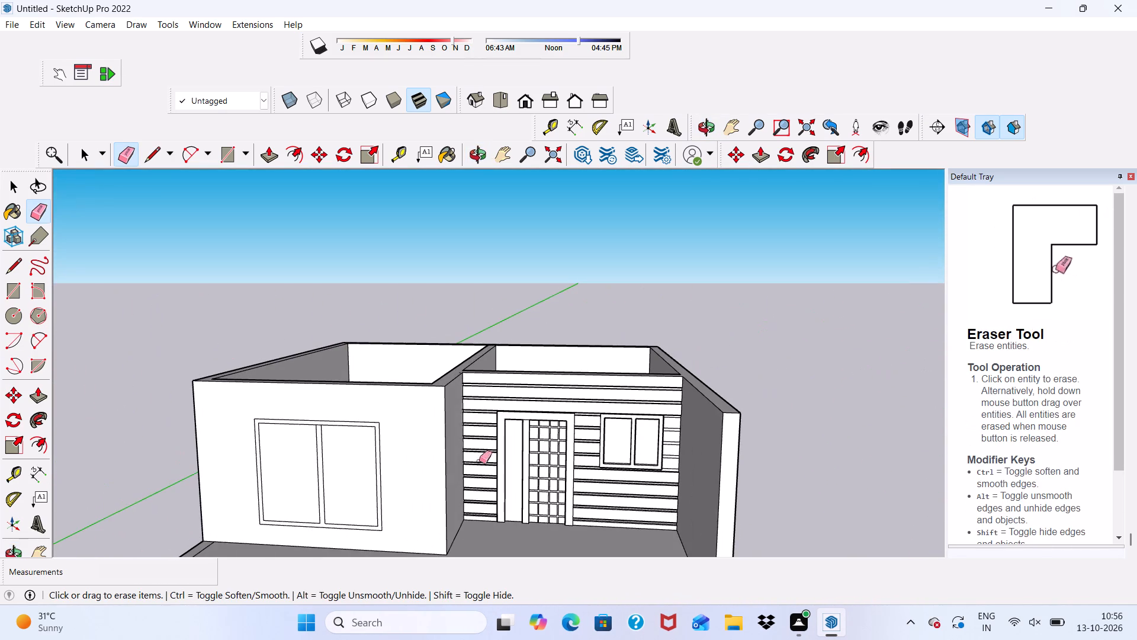
pyautogui.scroll(-5, 455, 409)
pyautogui.scroll(7, 625, 535)
pyautogui.press('space')
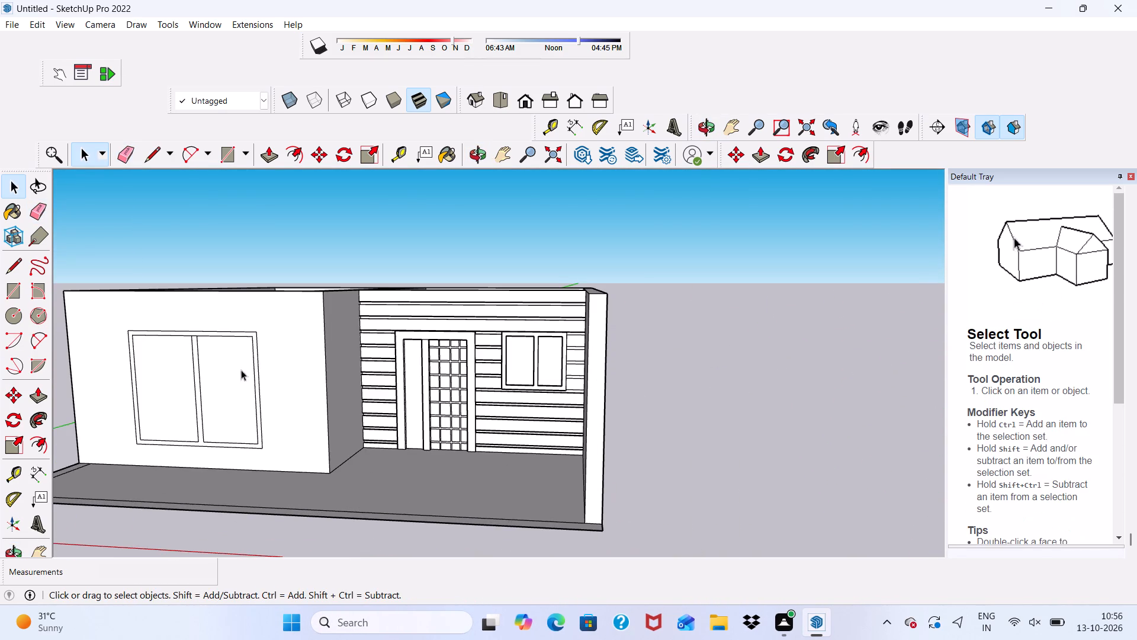
pyautogui.scroll(6, 229, 361)
pyautogui.scroll(13, 250, 315)
pyautogui.click(284, 326)
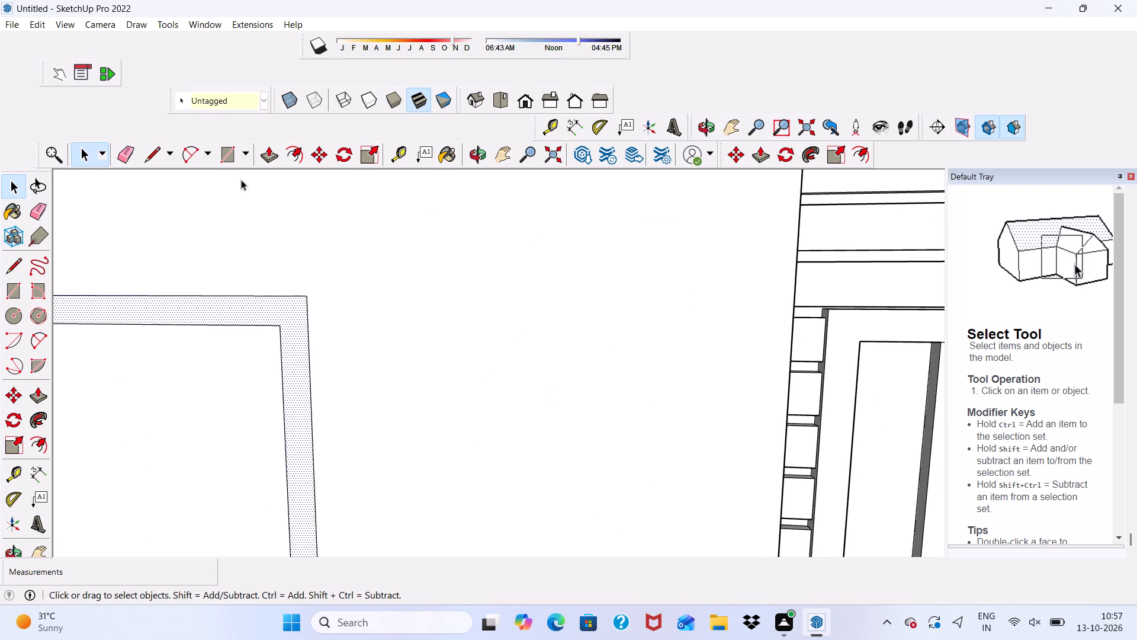
pyautogui.click(269, 157)
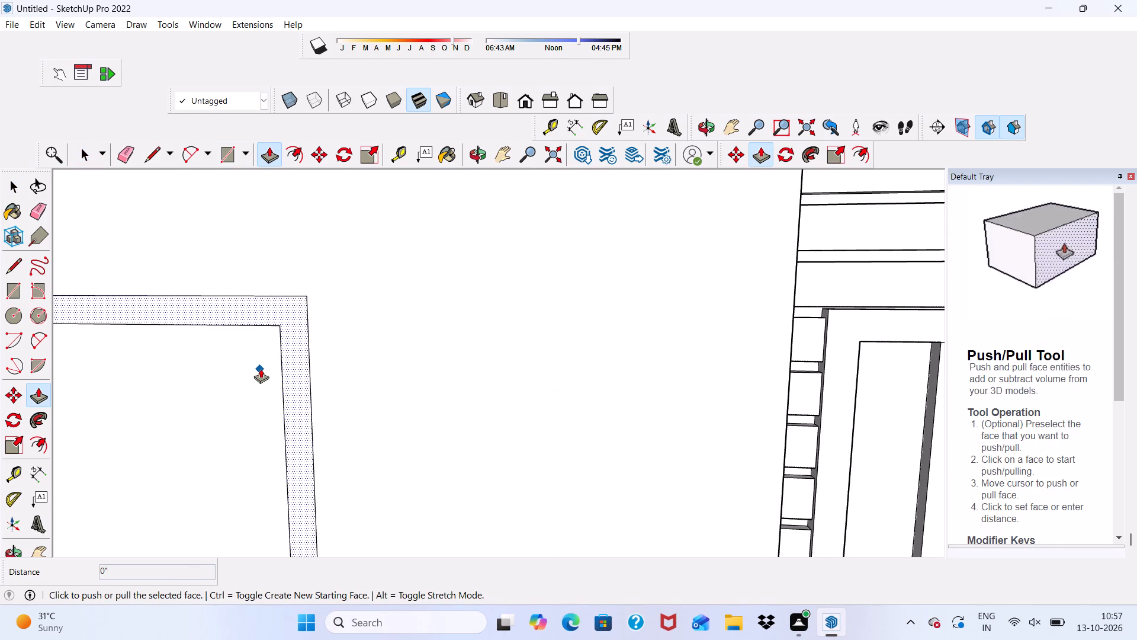
pyautogui.click(284, 341)
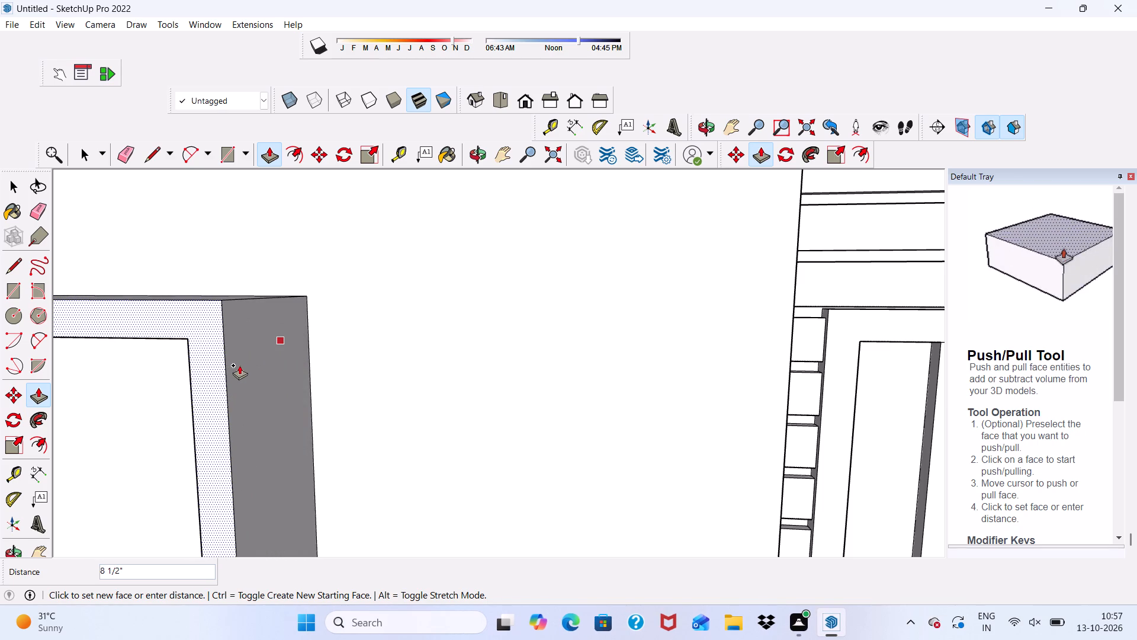
pyautogui.press('3')
pyautogui.hotkey('shift', '"')
pyautogui.press('Return')
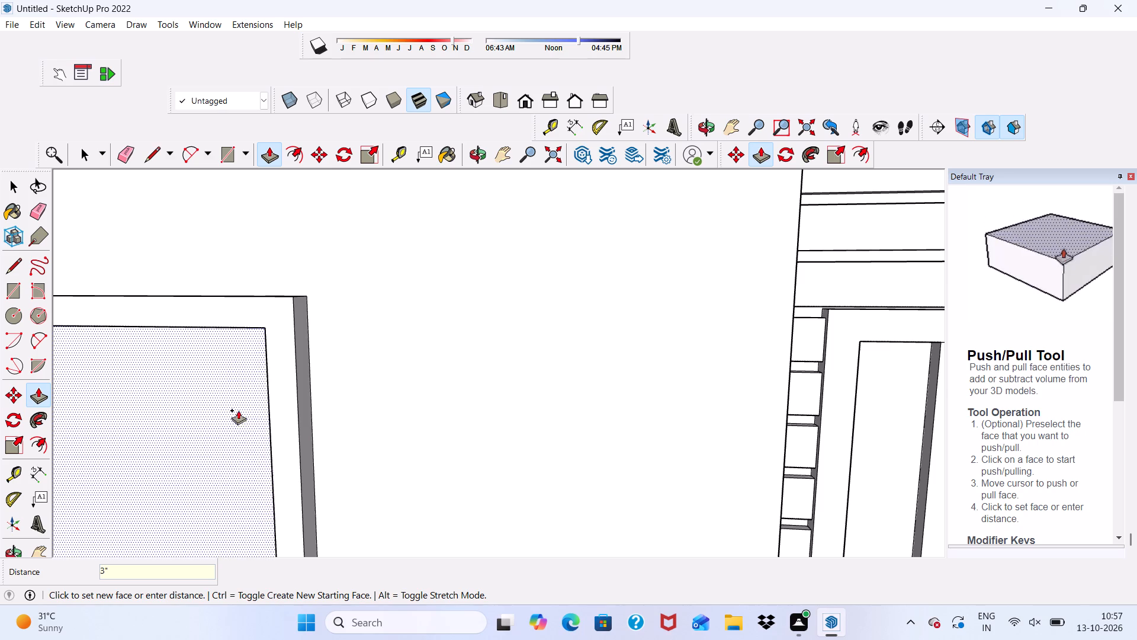
pyautogui.moveTo(252, 427); pyautogui.dragTo(280, 437)
pyautogui.click(285, 440)
pyautogui.press('space')
# Examine the whole house from the front, including the large window's frame and the open wall tops.
pyautogui.scroll(-7, 278, 438)
pyautogui.scroll(-3, 348, 394)
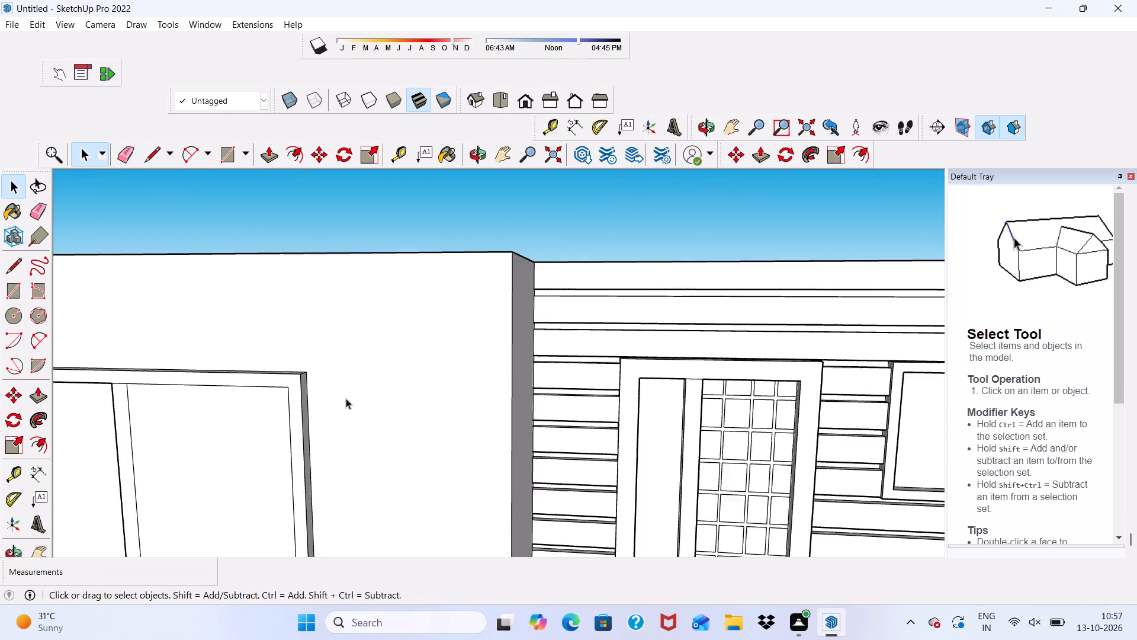
pyautogui.scroll(-12, 346, 398)
pyautogui.scroll(-5, 428, 423)
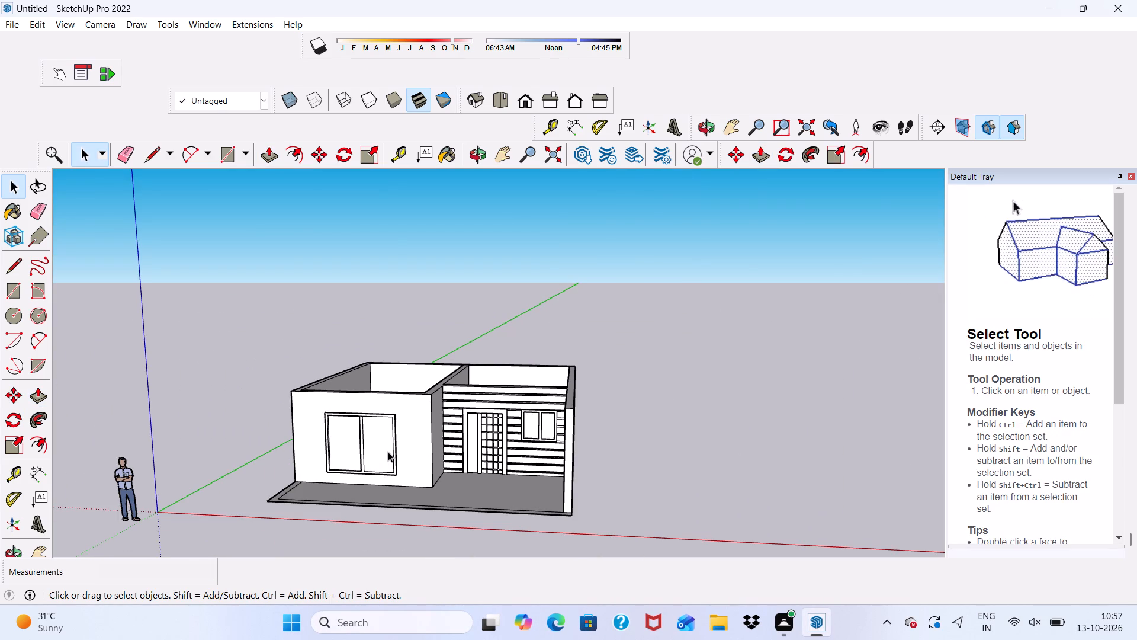
pyautogui.scroll(-3, 460, 491)
pyautogui.scroll(5, 480, 458)
pyautogui.scroll(-5, 465, 444)
pyautogui.moveTo(457, 479); pyautogui.dragTo(481, 413, button='middle')
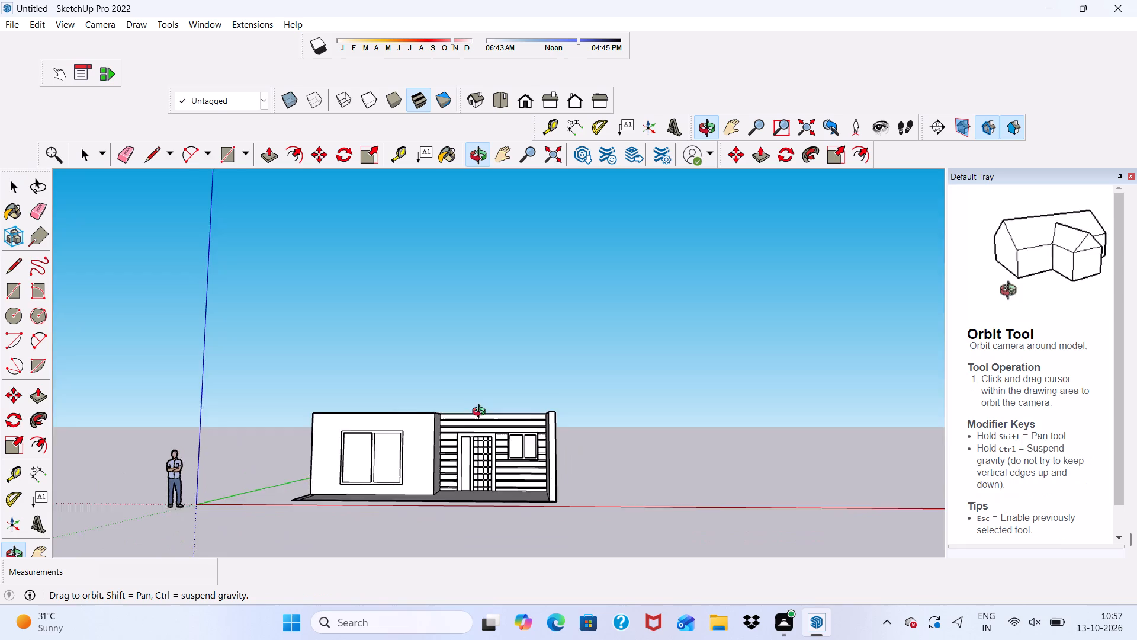
pyautogui.moveTo(481, 413); pyautogui.dragTo(533, 461, button='middle')
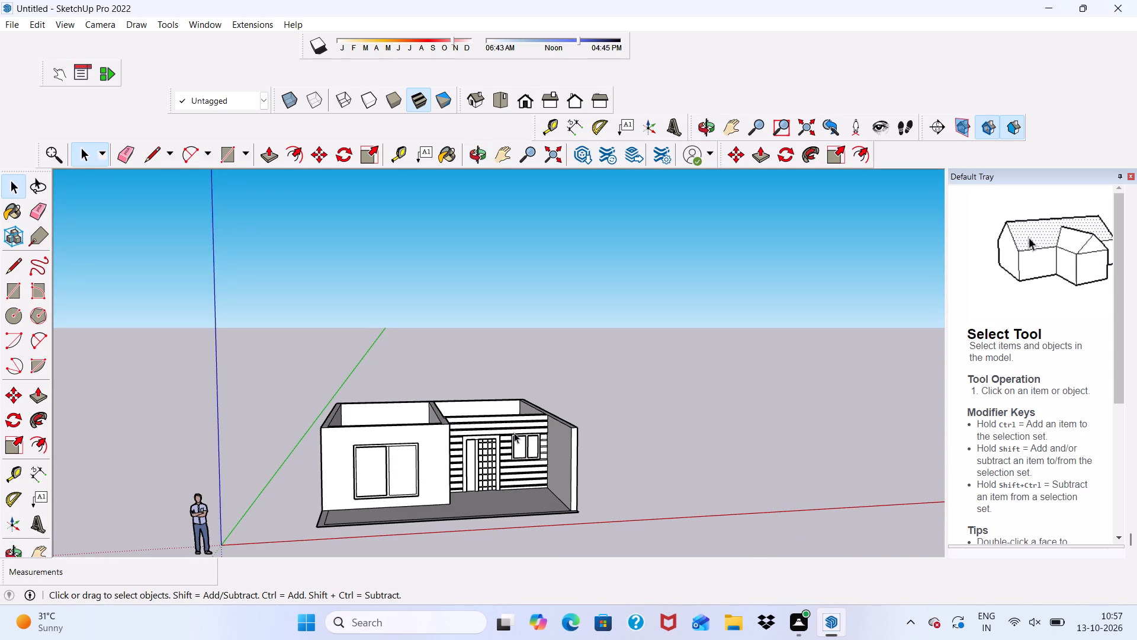
pyautogui.scroll(3, 296, 409)
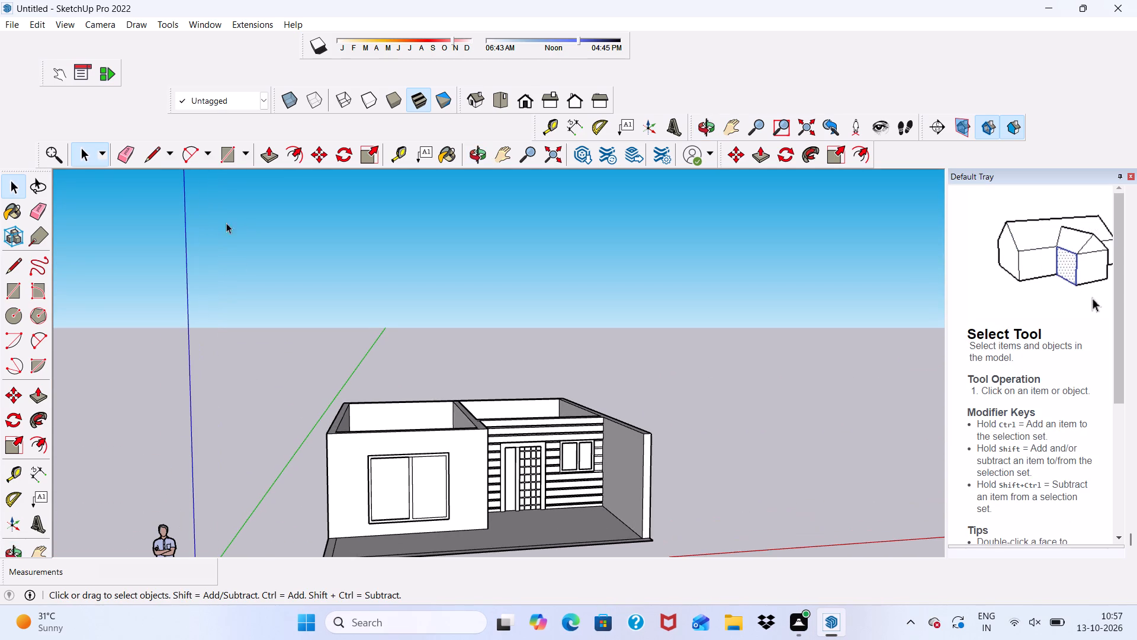
# Draw a rectangle over the wall tops from the house's outer rear corner to the siding wall's end at the far side wall.
pyautogui.click(224, 155)
pyautogui.scroll(-2, 404, 475)
pyautogui.moveTo(426, 485); pyautogui.dragTo(375, 621, button='middle')
pyautogui.scroll(-1, 372, 621)
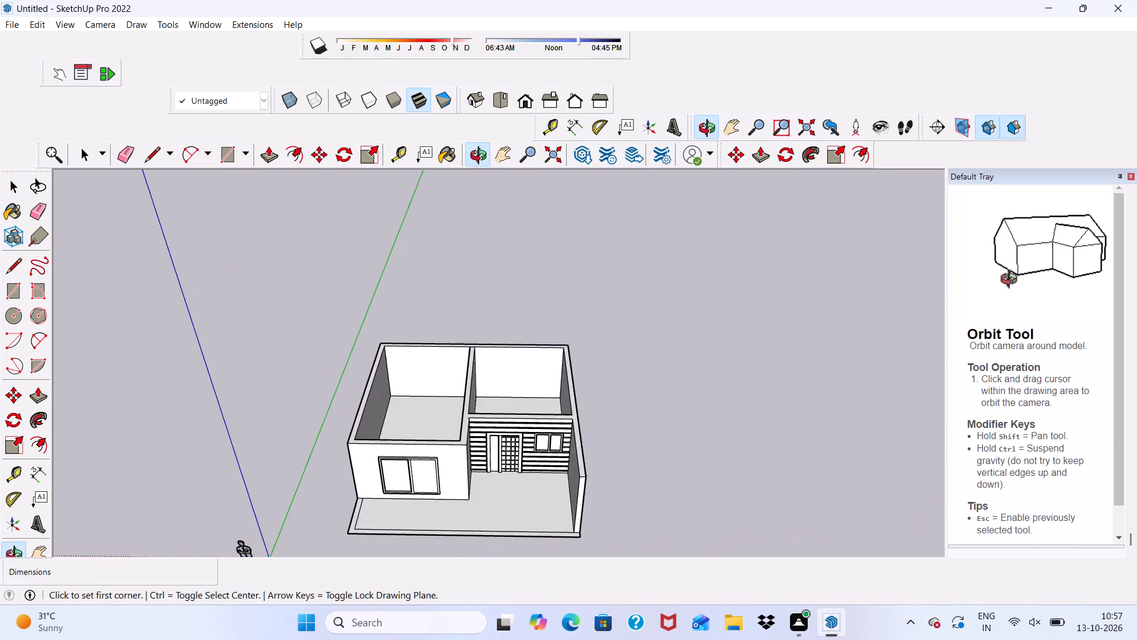
pyautogui.scroll(5, 407, 338)
pyautogui.scroll(15, 359, 331)
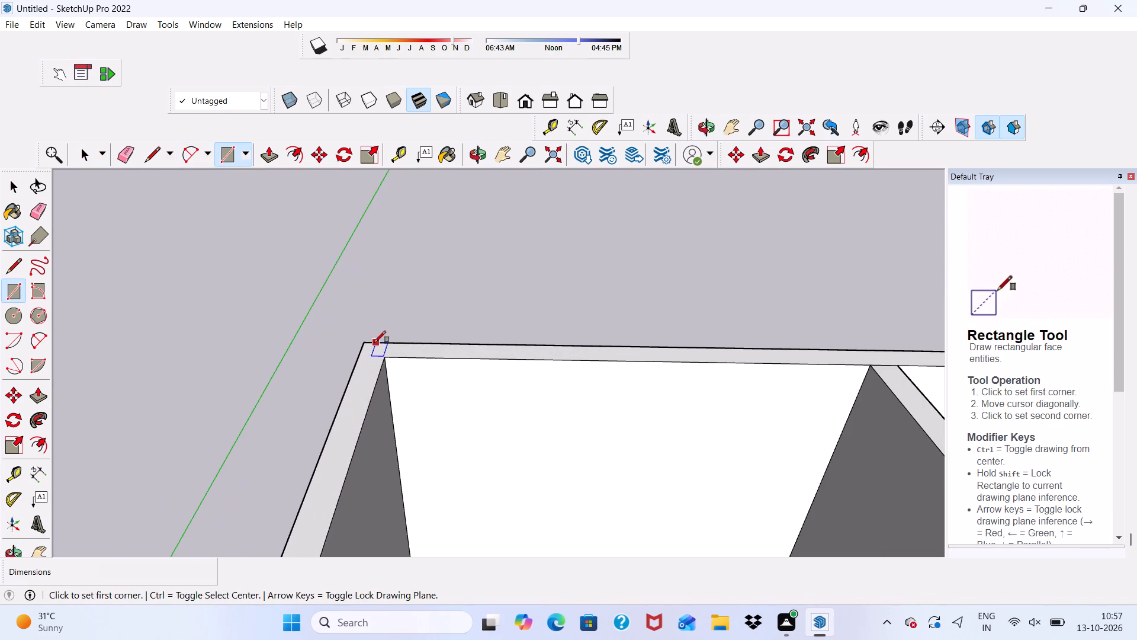
pyautogui.moveTo(361, 347); pyautogui.dragTo(375, 351)
pyautogui.scroll(-6, 524, 335)
pyautogui.scroll(-5, 448, 270)
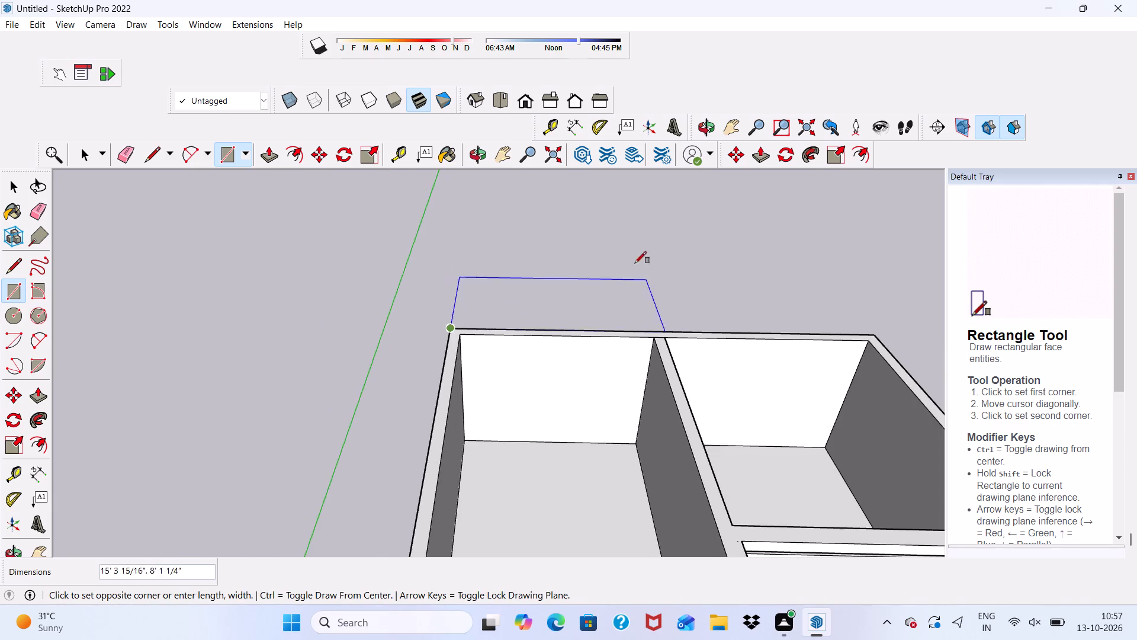
pyautogui.scroll(-10, 593, 272)
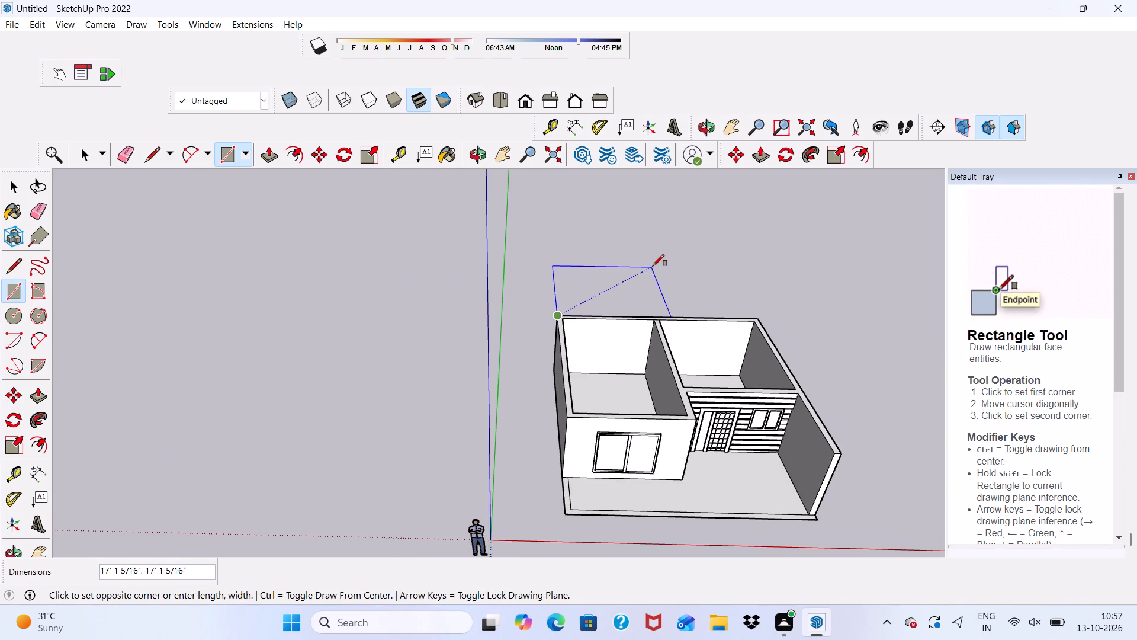
pyautogui.scroll(-7, 695, 287)
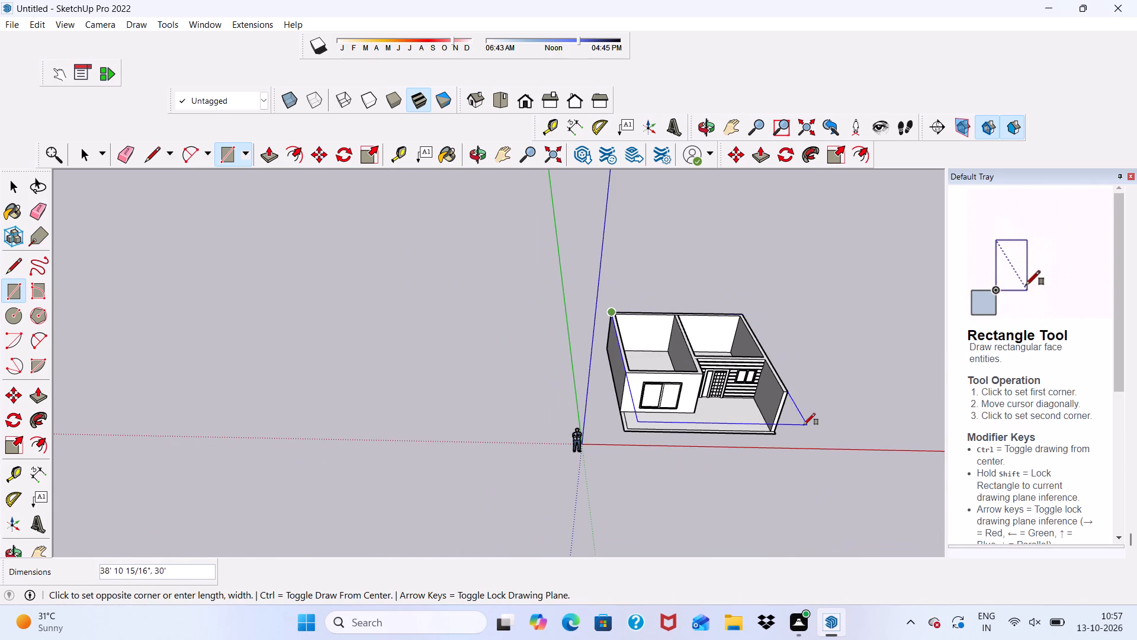
pyautogui.moveTo(793, 401); pyautogui.dragTo(728, 271, button='middle')
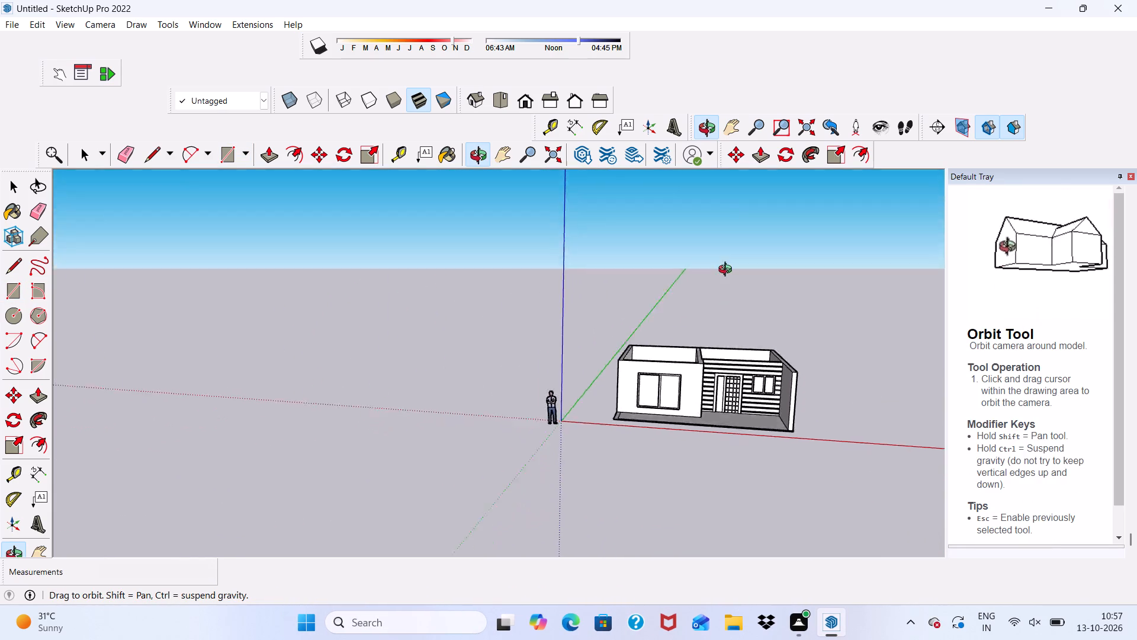
pyautogui.moveTo(728, 271); pyautogui.dragTo(751, 334, button='middle')
pyautogui.scroll(3, 778, 356)
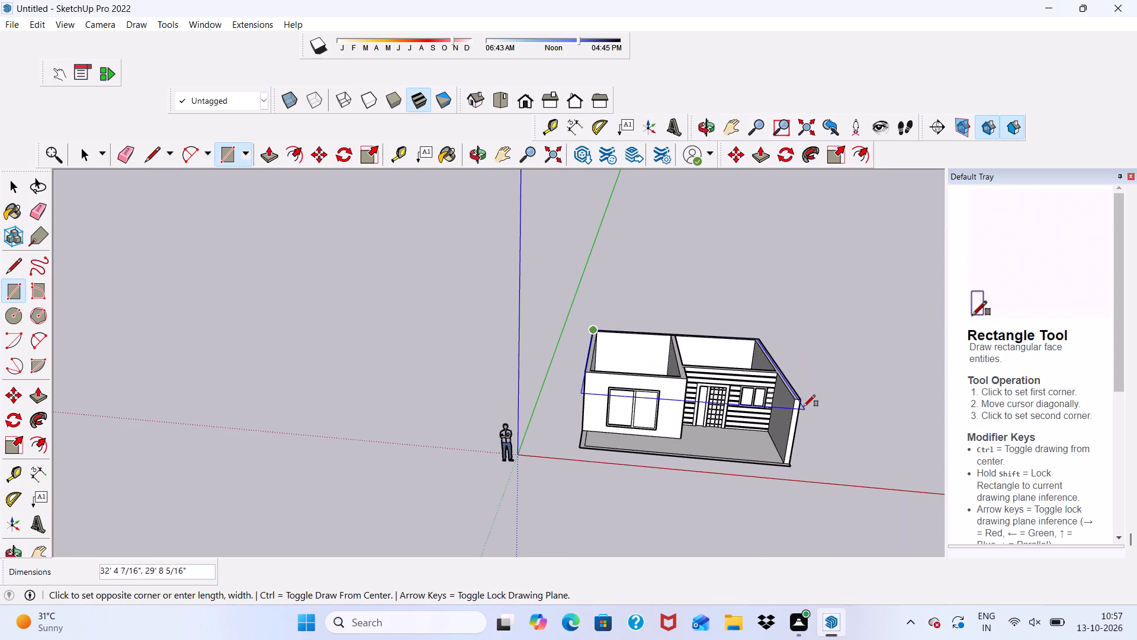
pyautogui.moveTo(799, 397); pyautogui.dragTo(774, 325, button='middle')
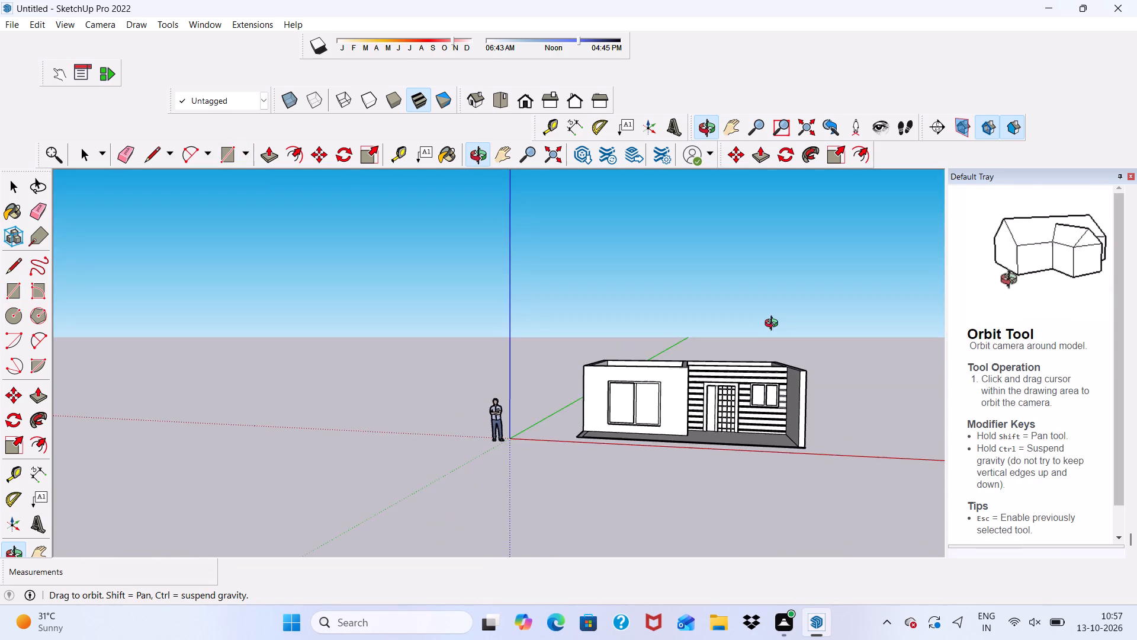
pyautogui.moveTo(774, 325); pyautogui.dragTo(869, 360, button='middle')
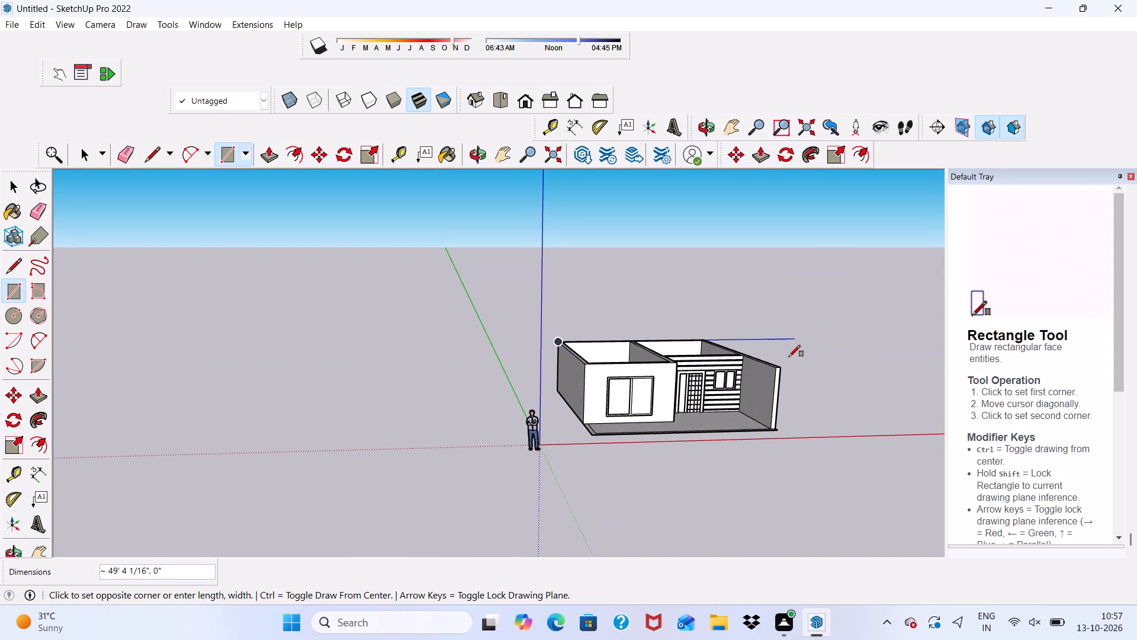
pyautogui.scroll(5, 783, 359)
pyautogui.scroll(-1, 781, 371)
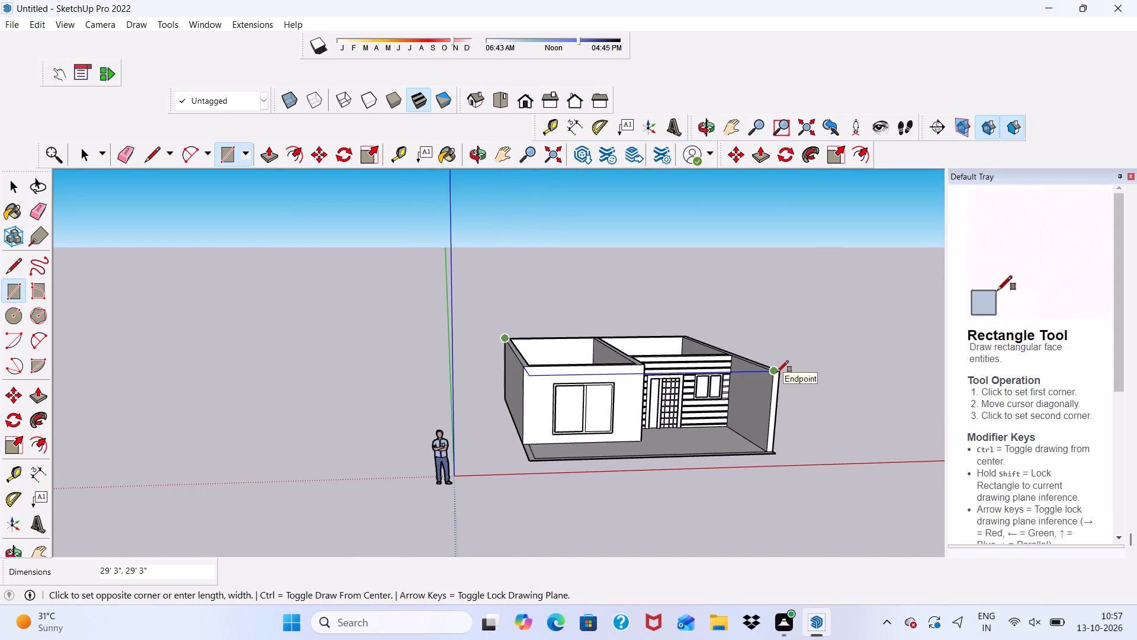
pyautogui.scroll(6, 740, 345)
pyautogui.scroll(-1, 739, 343)
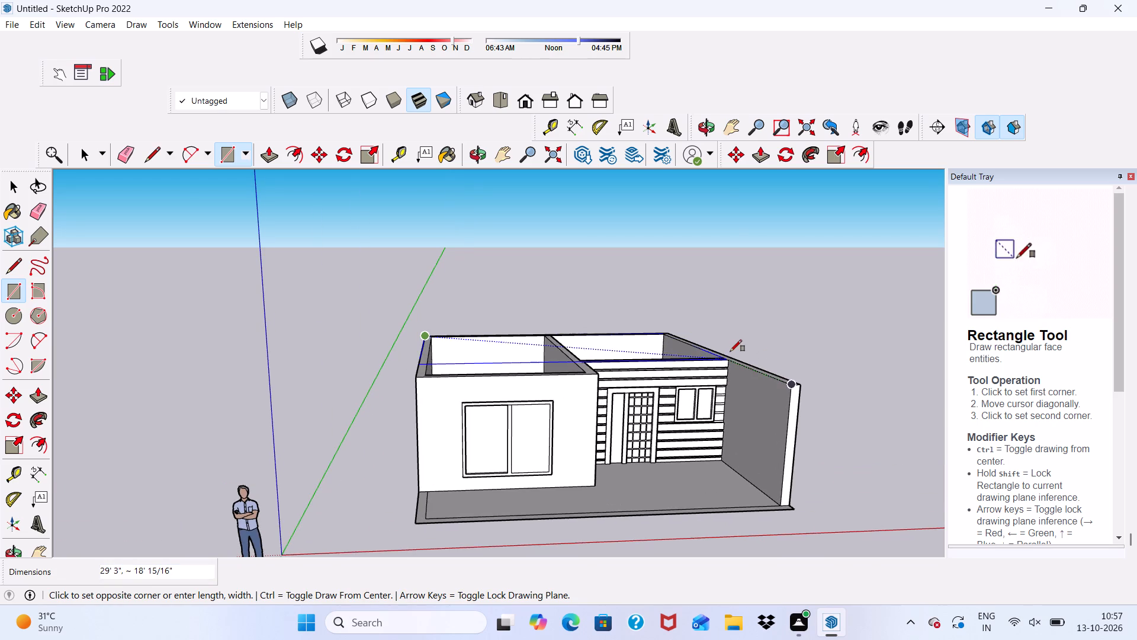
pyautogui.click(735, 359)
# Erase the rectangle's leftover line crossing the front room's roof face and its short stubs on the adjoining wall tops.
pyautogui.scroll(-3, 695, 343)
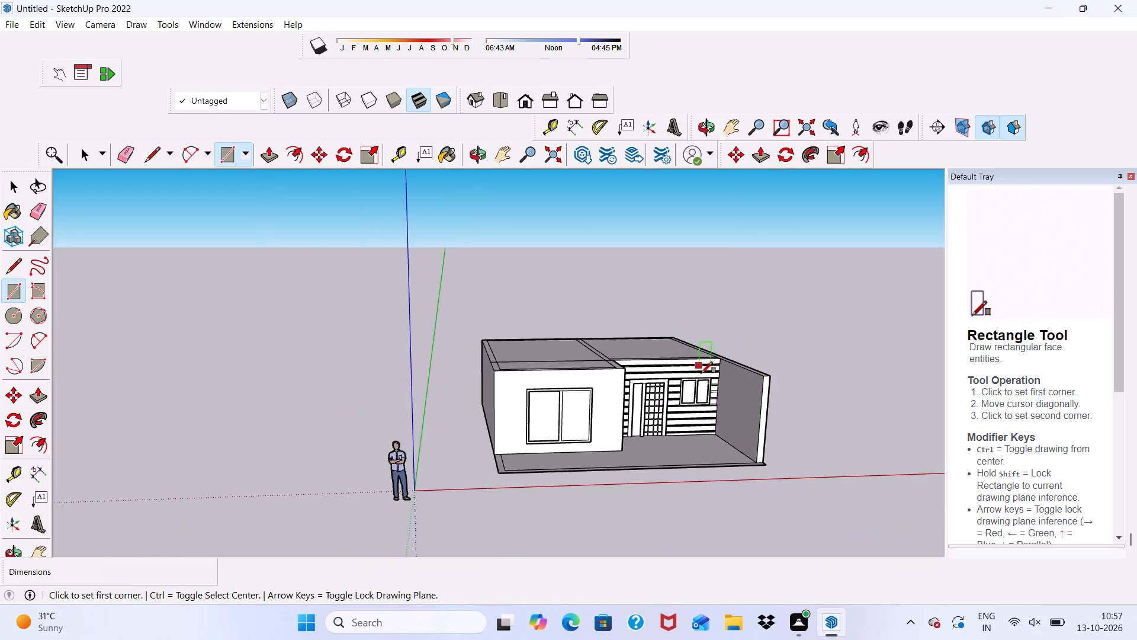
pyautogui.moveTo(701, 373); pyautogui.dragTo(590, 499, button='middle')
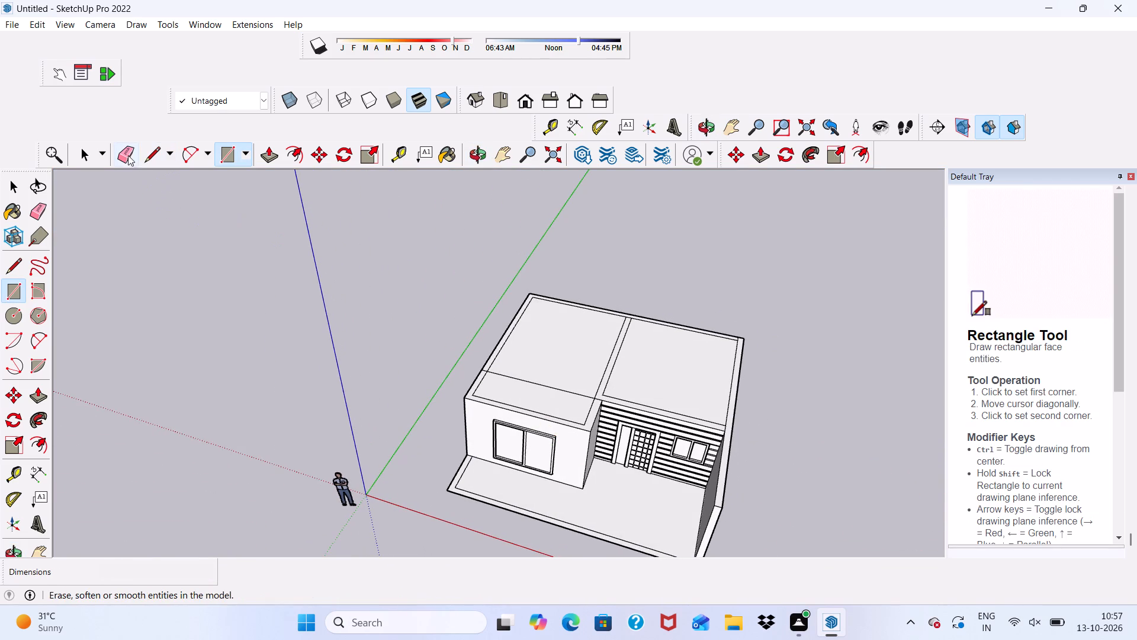
pyautogui.moveTo(121, 151); pyautogui.dragTo(142, 164)
pyautogui.scroll(4, 658, 467)
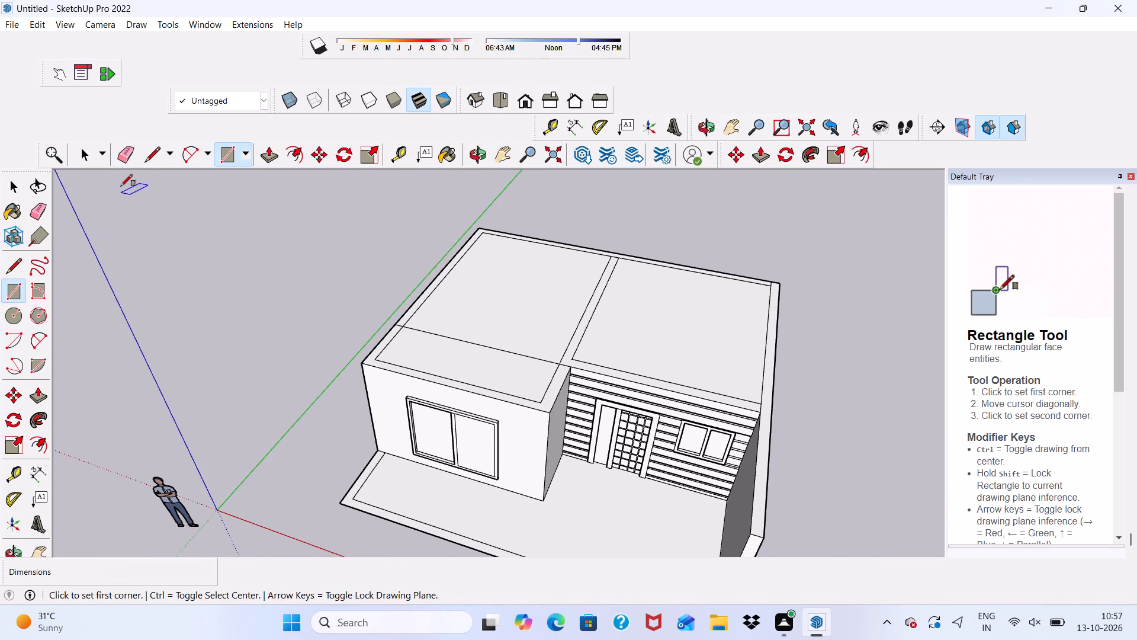
pyautogui.click(126, 148)
pyautogui.scroll(4, 308, 319)
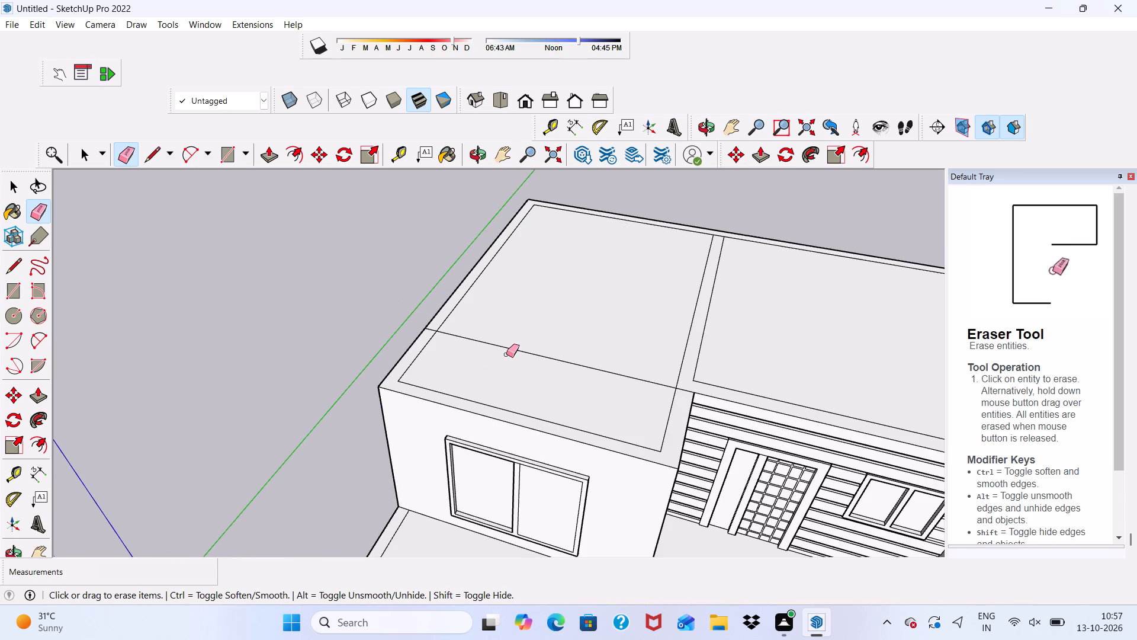
pyautogui.moveTo(506, 354); pyautogui.dragTo(523, 341)
pyautogui.scroll(4, 709, 387)
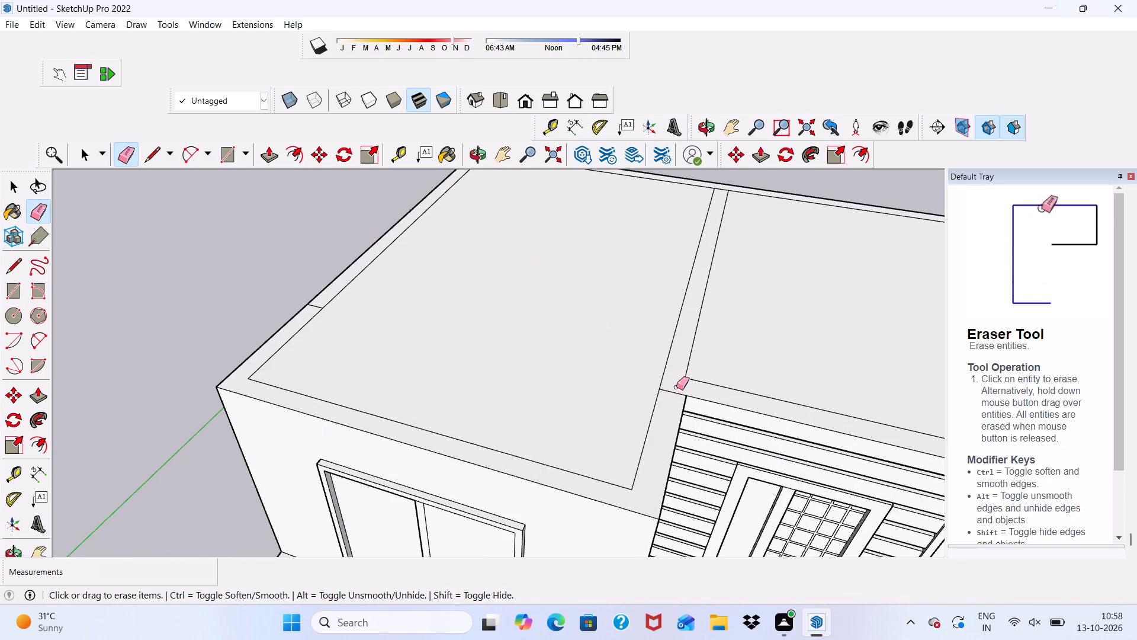
pyautogui.moveTo(676, 387); pyautogui.dragTo(675, 395)
pyautogui.scroll(3, 380, 284)
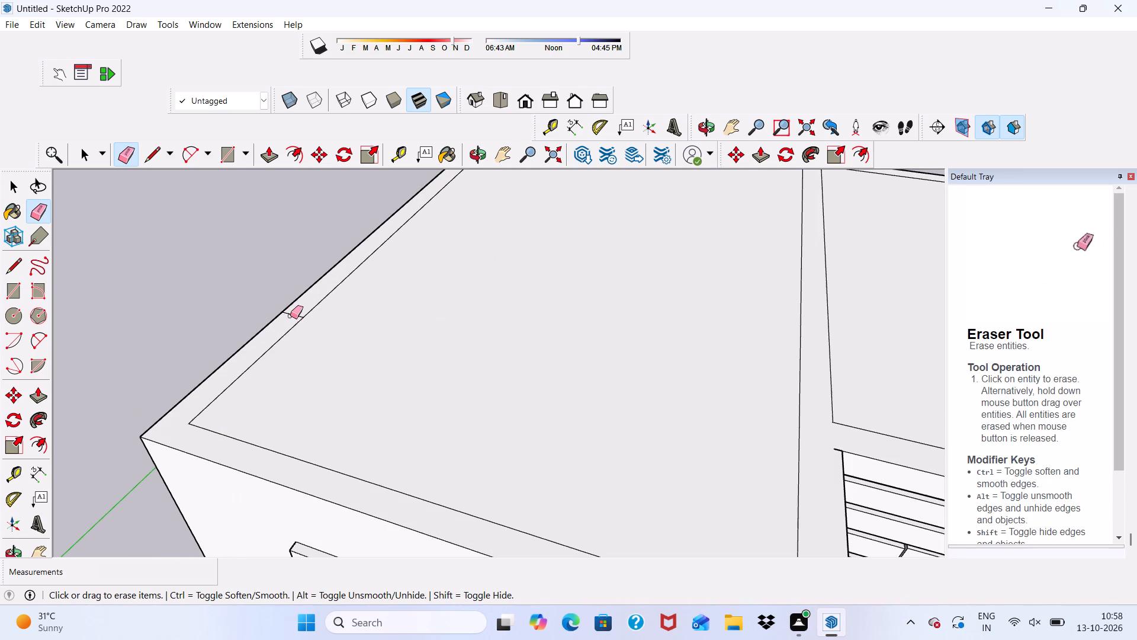
pyautogui.moveTo(290, 314); pyautogui.dragTo(299, 301)
pyautogui.scroll(-3, 333, 327)
pyautogui.scroll(-6, 419, 321)
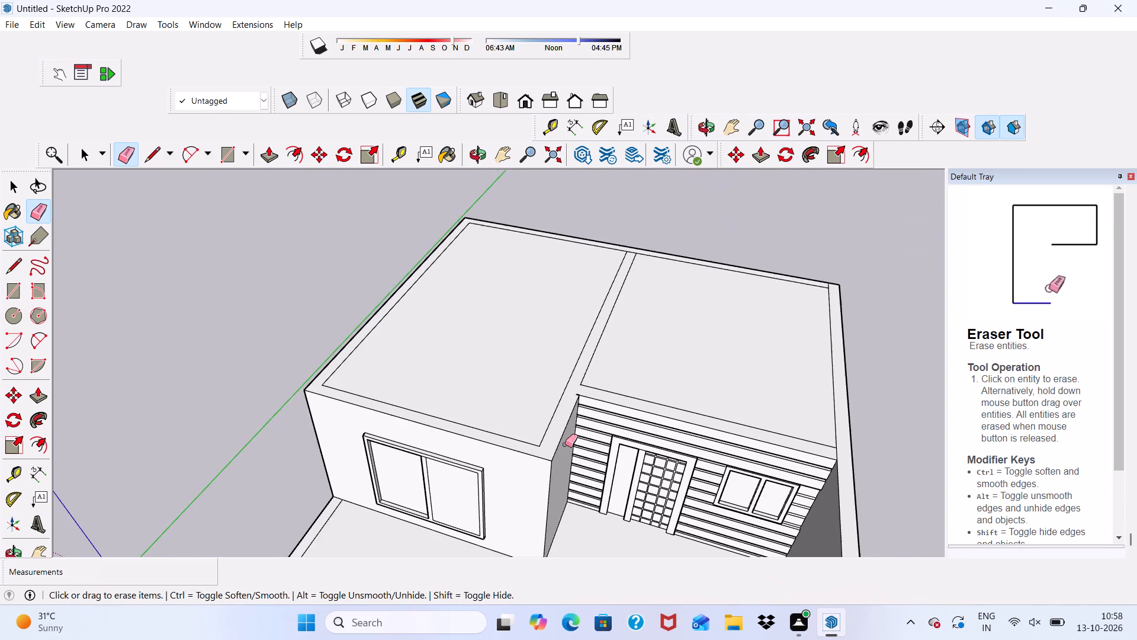
# Erase the small leftover edges on the wall tops at both ends of the siding wall.
pyautogui.scroll(16, 589, 372)
pyautogui.click(577, 414)
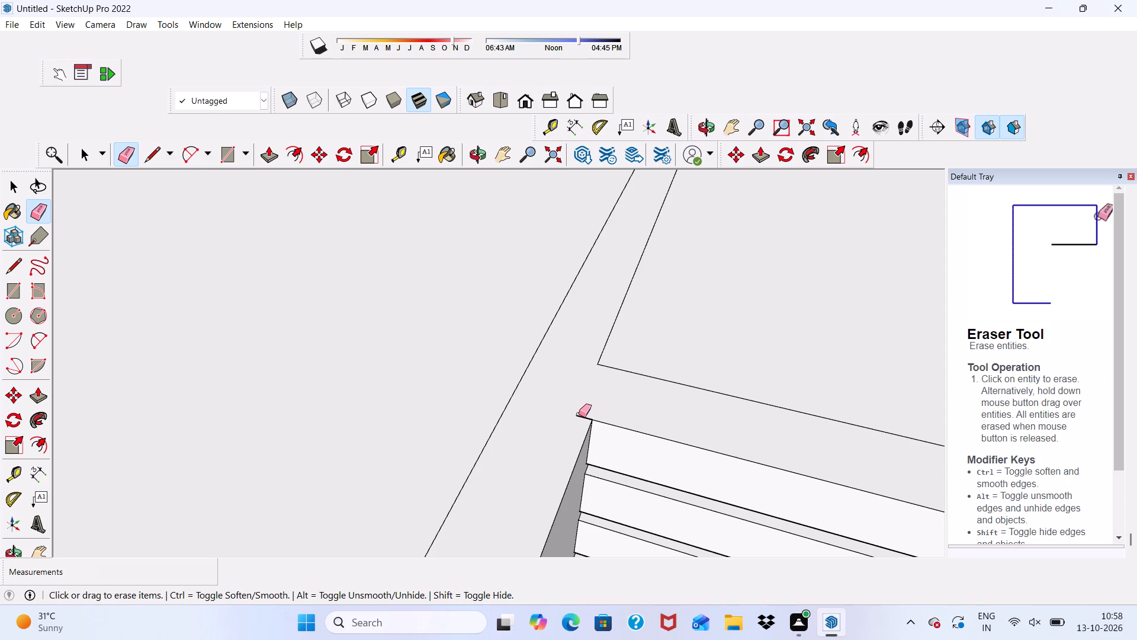
pyautogui.scroll(-7, 543, 387)
pyautogui.scroll(-11, 381, 396)
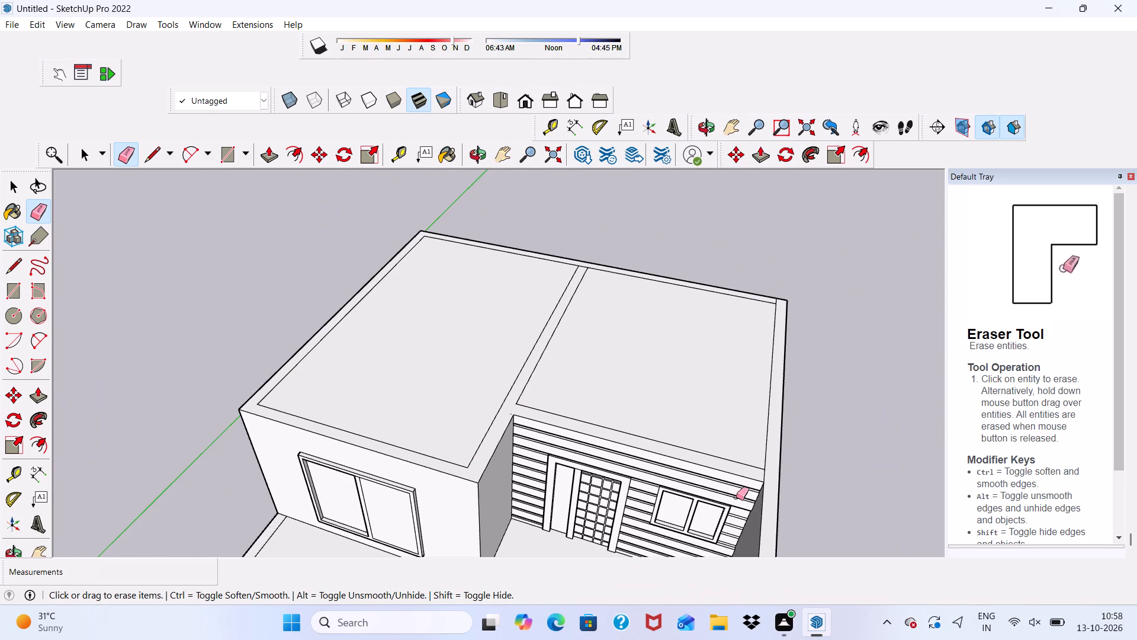
pyautogui.scroll(12, 751, 434)
pyautogui.click(785, 526)
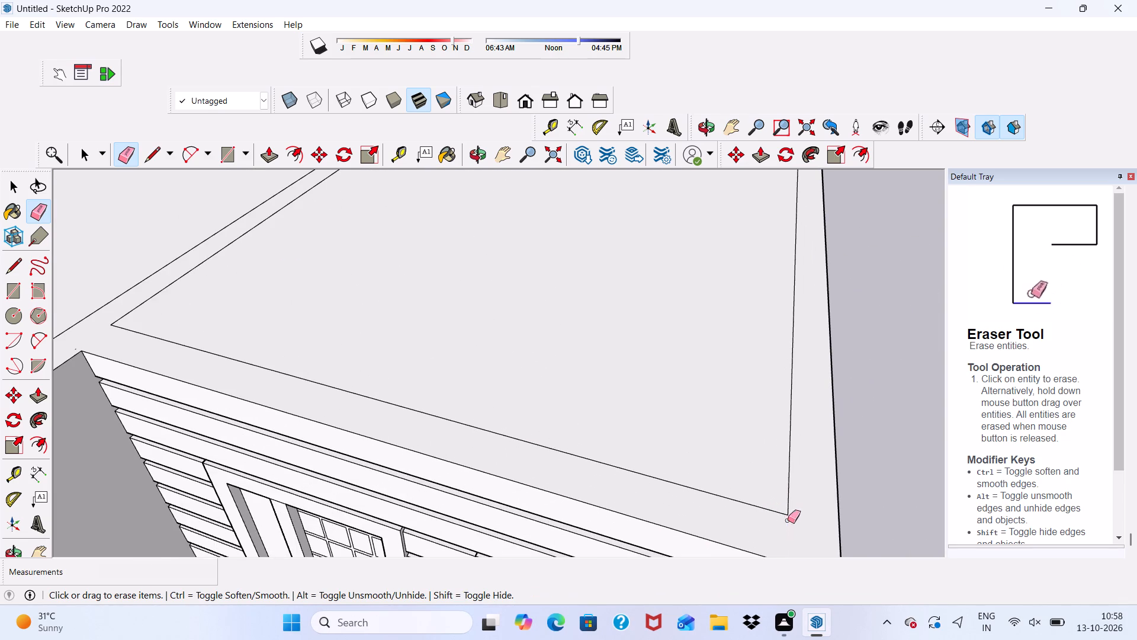
pyautogui.scroll(-11, 595, 397)
pyautogui.moveTo(622, 460); pyautogui.dragTo(715, 360, button='middle')
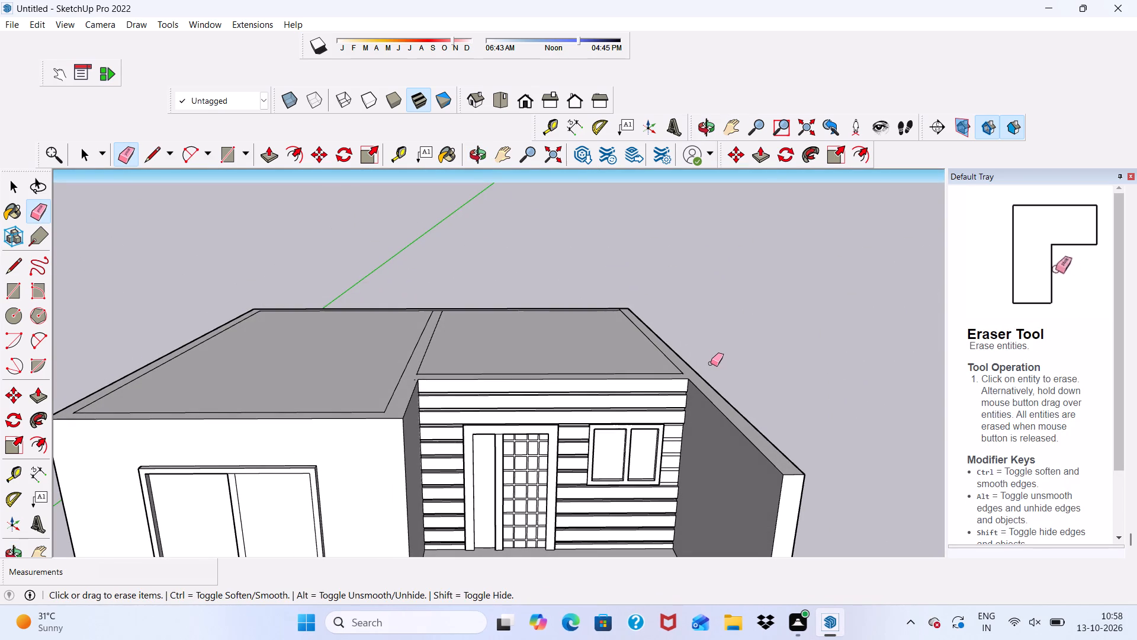
# Push/Pull the roof face over the room with the large front window upward by 1'.
pyautogui.scroll(1, 709, 357)
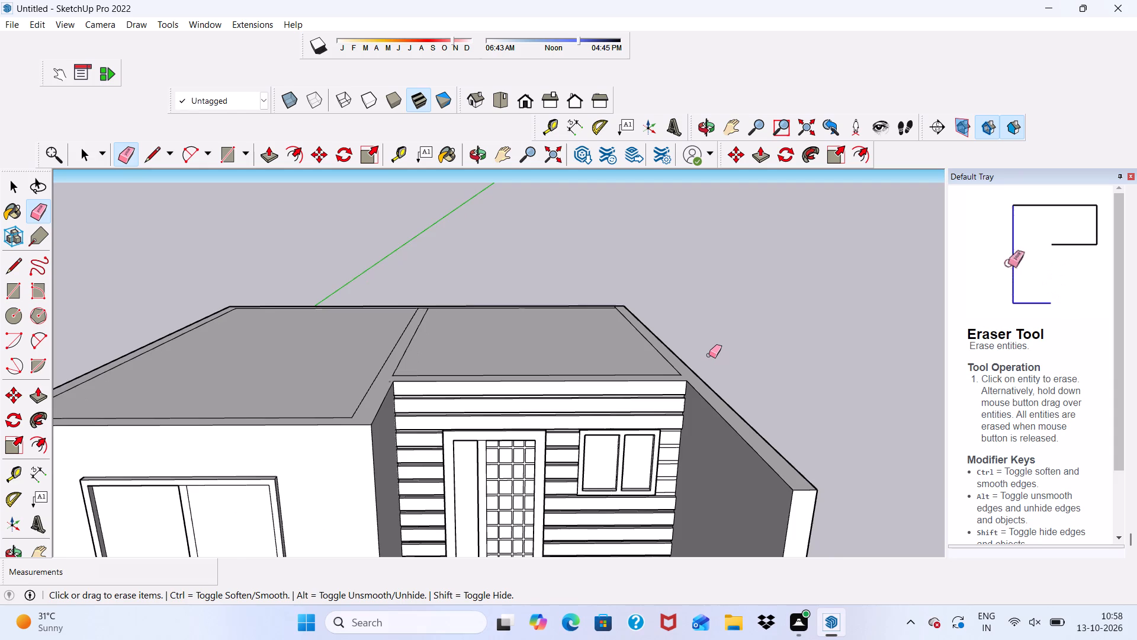
pyautogui.scroll(2, 709, 356)
pyautogui.scroll(-10, 705, 355)
pyautogui.press('space')
pyautogui.scroll(1, 721, 361)
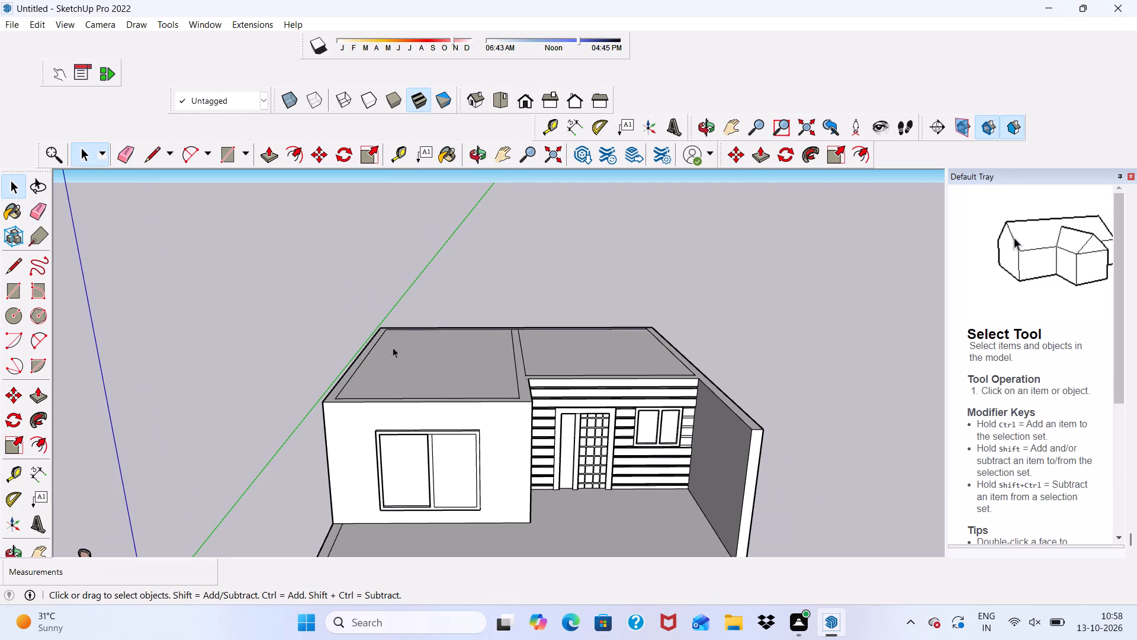
pyautogui.click(417, 366)
pyautogui.moveTo(411, 372); pyautogui.dragTo(404, 507, button='middle')
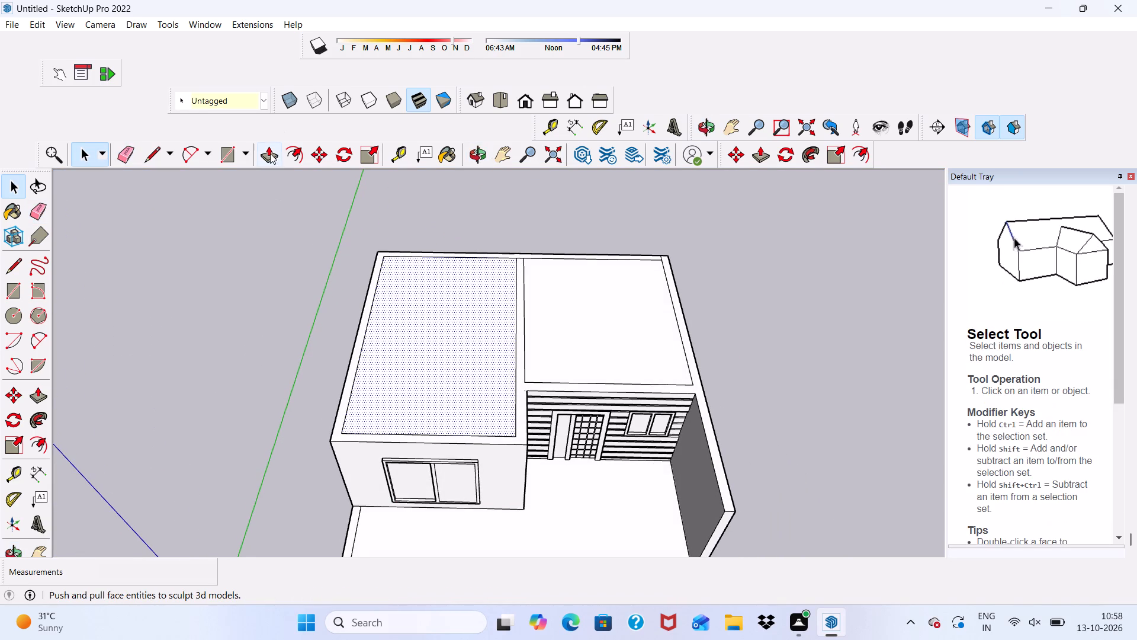
pyautogui.moveTo(269, 155); pyautogui.dragTo(273, 165)
pyautogui.click(411, 378)
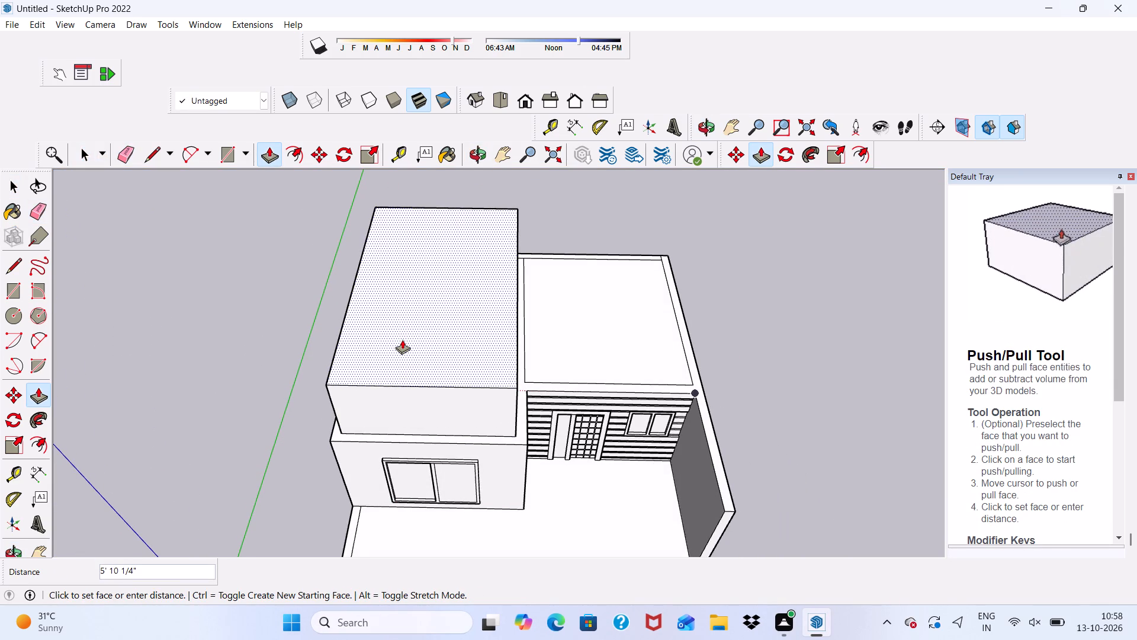
pyautogui.write("1'")
pyautogui.press('Return')
pyautogui.scroll(12, 477, 443)
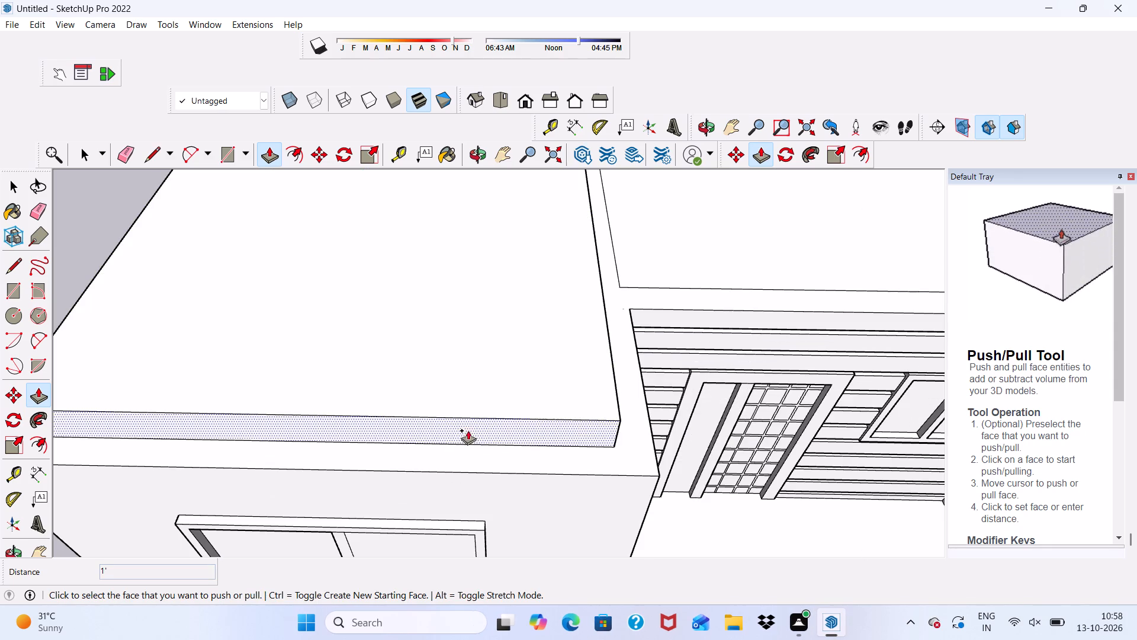
# Push/Pull the raised roof slab's front face outward 9", toward the front wall's outer edge.
pyautogui.click(476, 433)
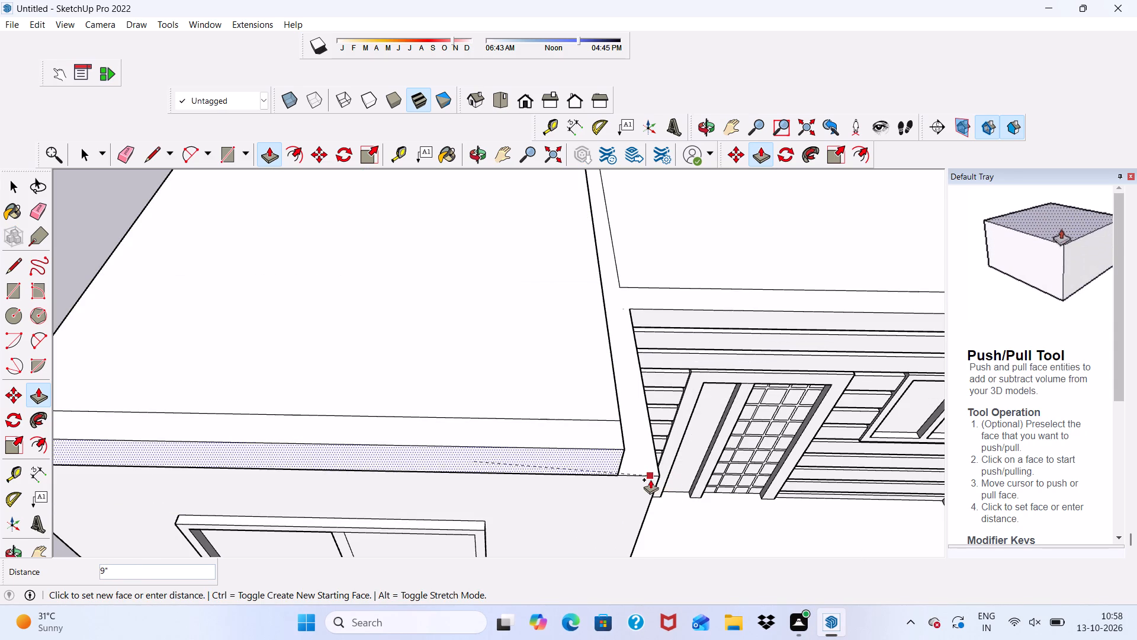
pyautogui.click(650, 479)
# Push/Pull the roof slab's side face and its front corner piece 11 1/16" outward over the partition wall top.
pyautogui.scroll(-1, 642, 476)
pyautogui.moveTo(642, 476); pyautogui.dragTo(388, 416, button='middle')
pyautogui.scroll(6, 410, 298)
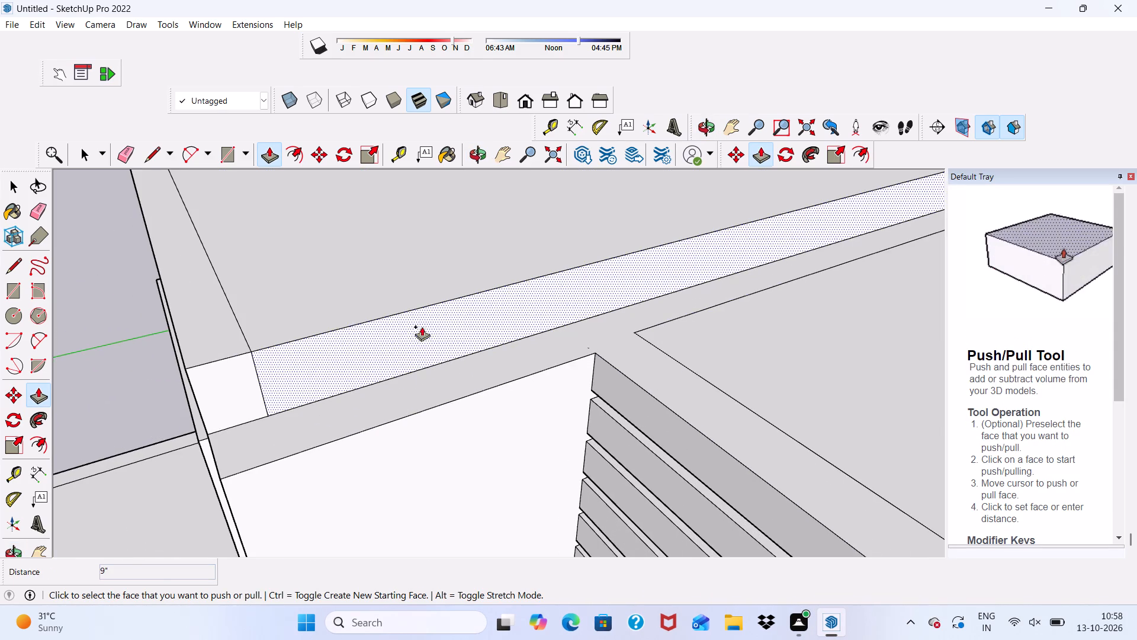
pyautogui.click(419, 316)
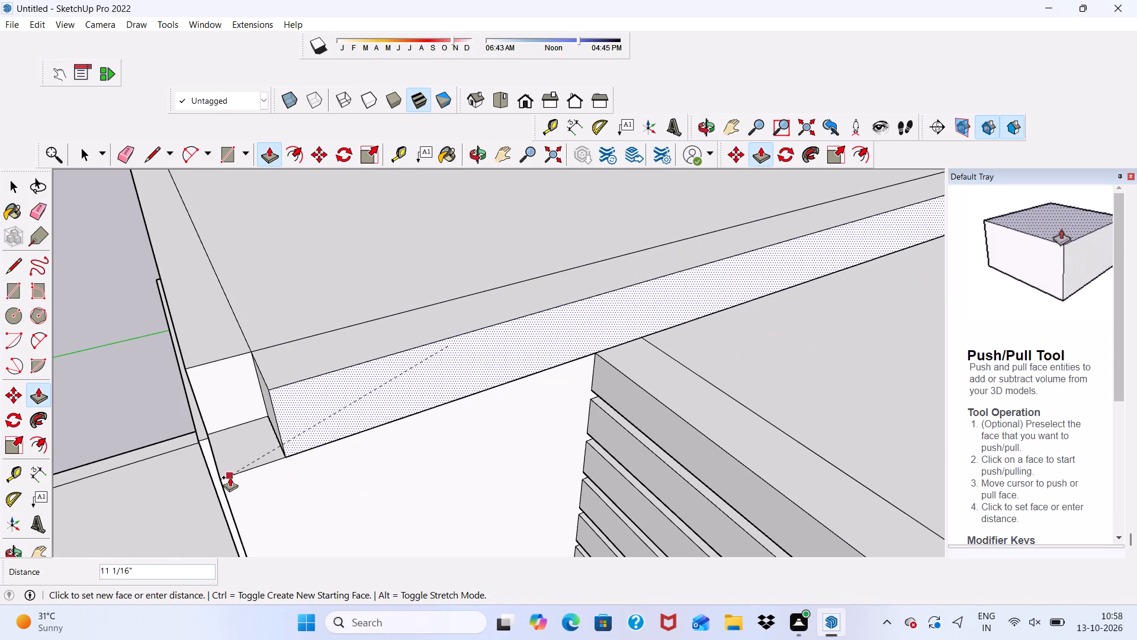
pyautogui.click(231, 477)
pyautogui.click(226, 391)
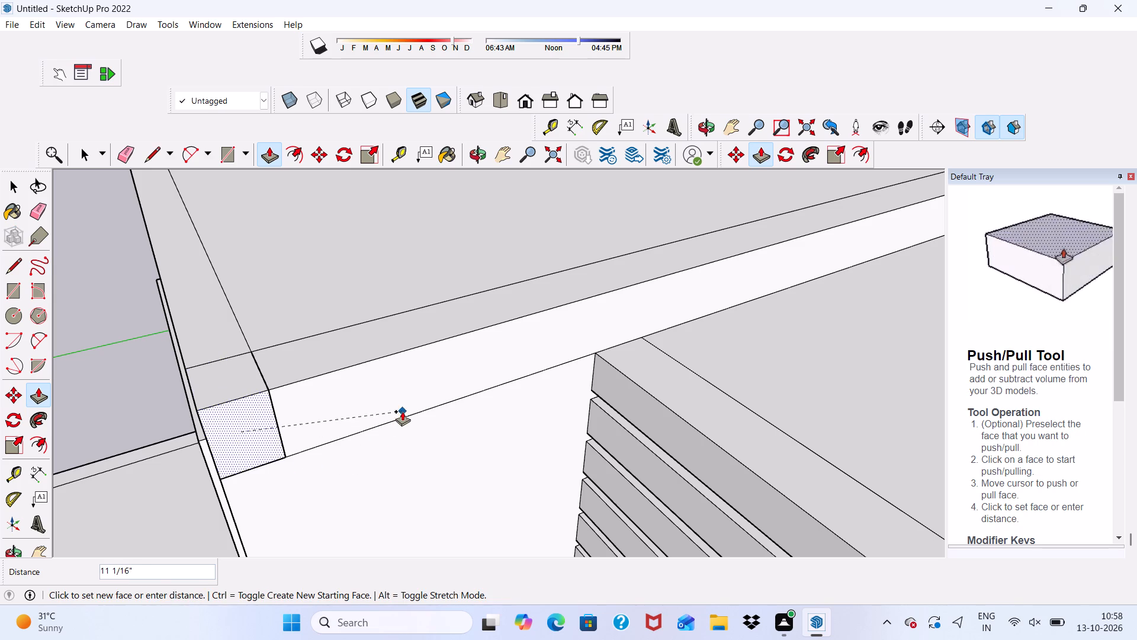
pyautogui.click(402, 411)
# Push/Pull the roof slab's long side face 14' 8 3/16" across the room behind the siding wall to the far side wall.
pyautogui.scroll(-4, 330, 382)
pyautogui.click(635, 318)
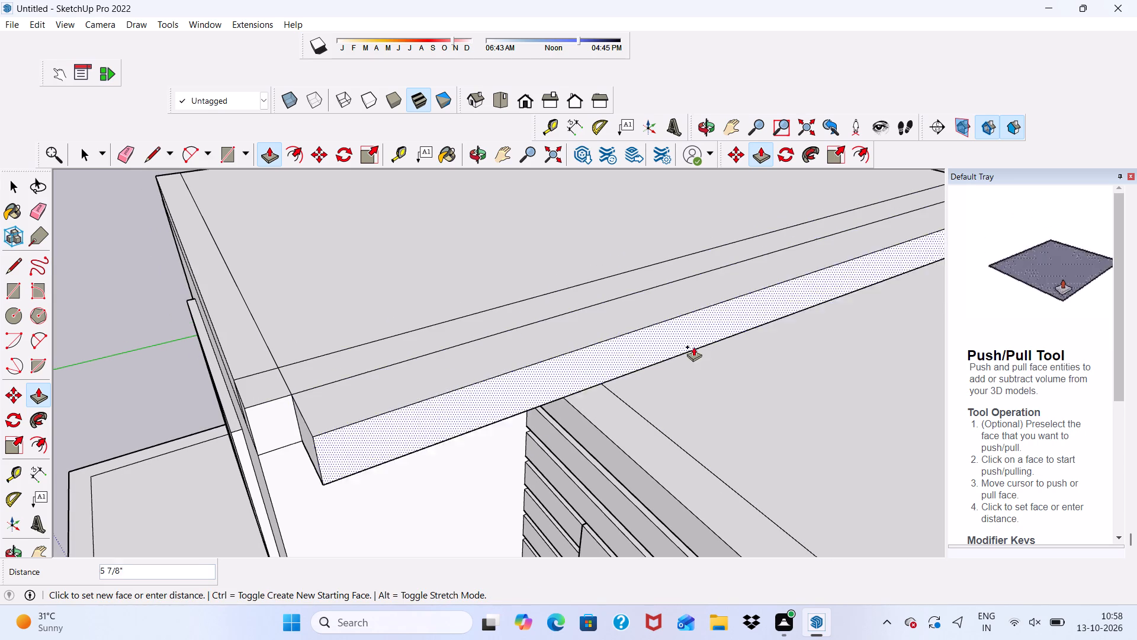
pyautogui.scroll(-5, 653, 328)
pyautogui.scroll(-4, 728, 296)
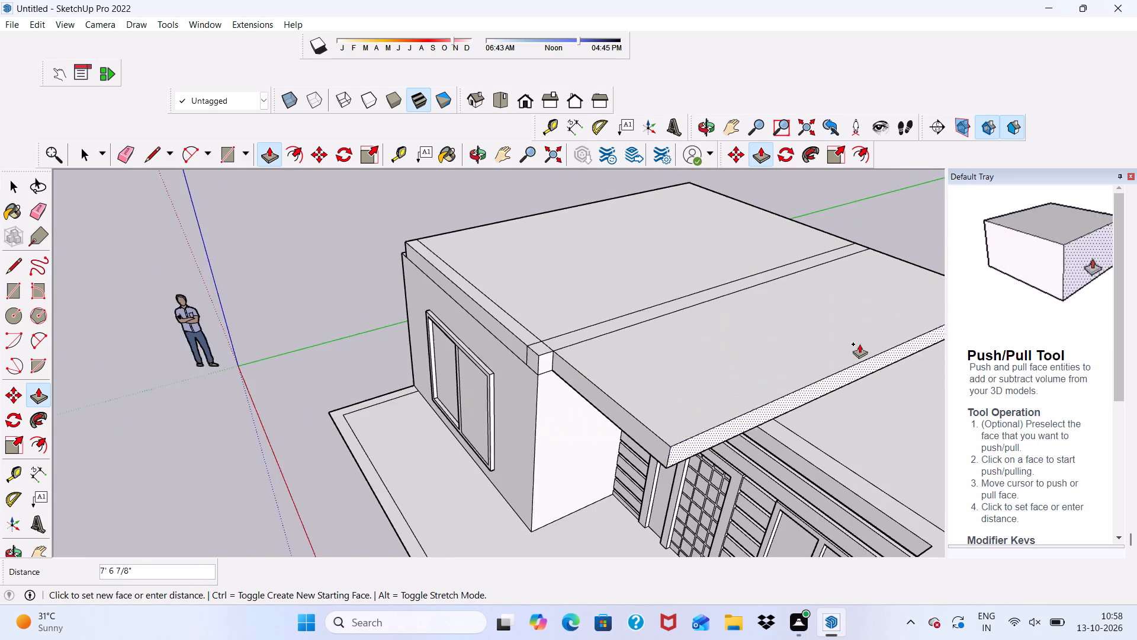
pyautogui.scroll(-1, 859, 344)
pyautogui.scroll(-7, 737, 289)
pyautogui.moveTo(768, 337); pyautogui.dragTo(845, 354, button='middle')
pyautogui.scroll(11, 799, 366)
pyautogui.click(773, 378)
pyautogui.scroll(-1, 754, 386)
pyautogui.moveTo(753, 389); pyautogui.dragTo(869, 219, button='middle')
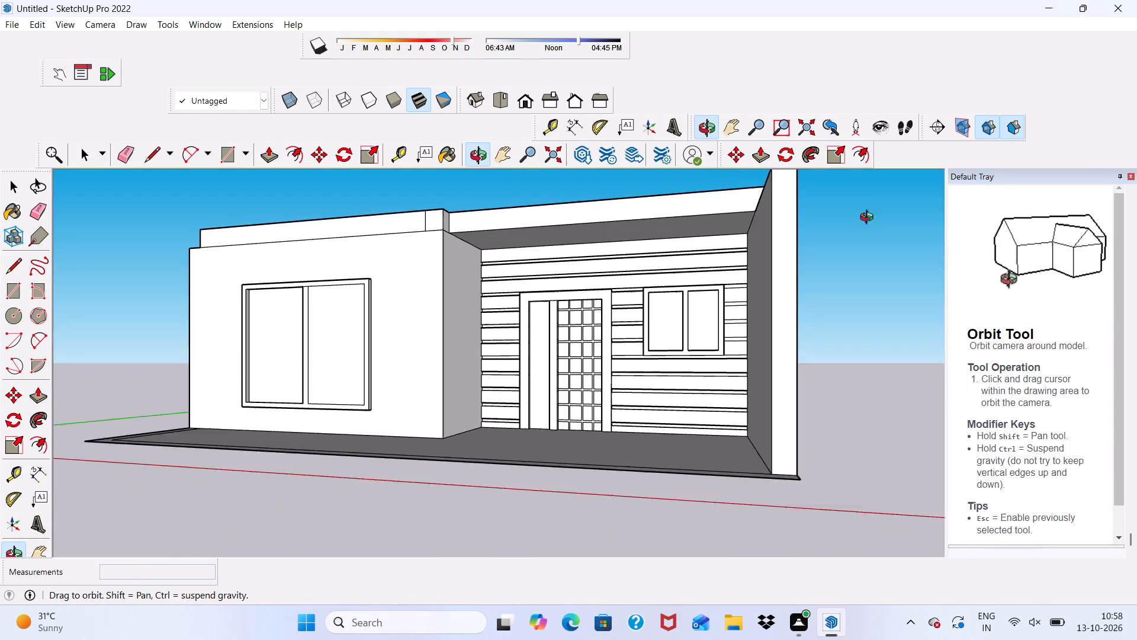
pyautogui.moveTo(869, 219); pyautogui.dragTo(874, 215, button='middle')
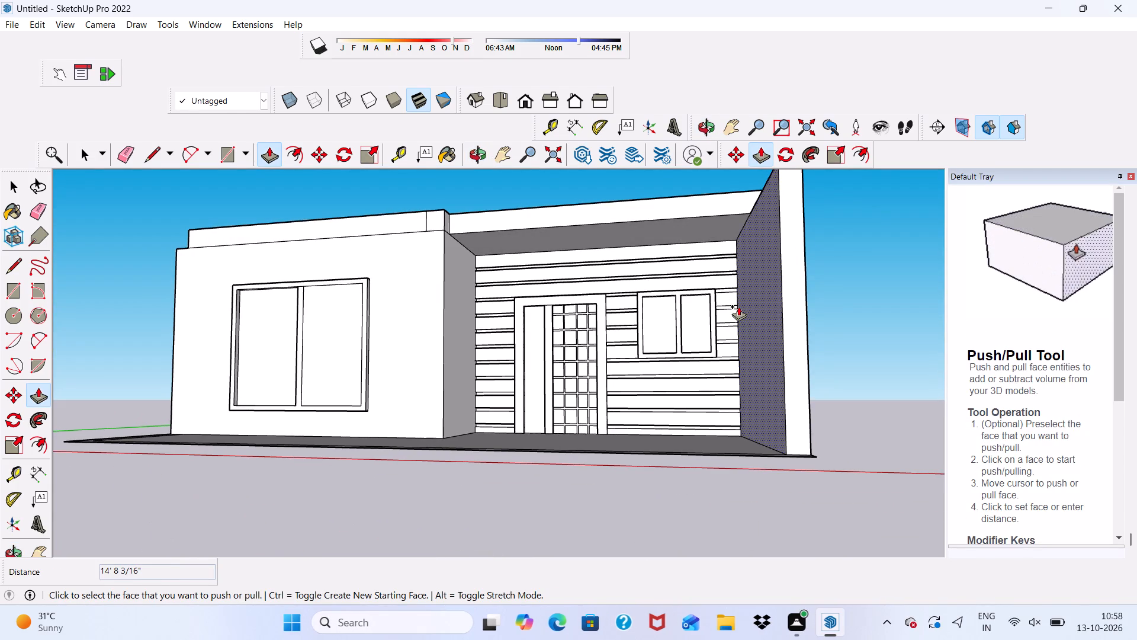
# Push/Pull the front corner piece's side face 14' 8 3/16" along the roof slab's front edge to the far side wall.
pyautogui.moveTo(739, 303); pyautogui.dragTo(772, 329, button='middle')
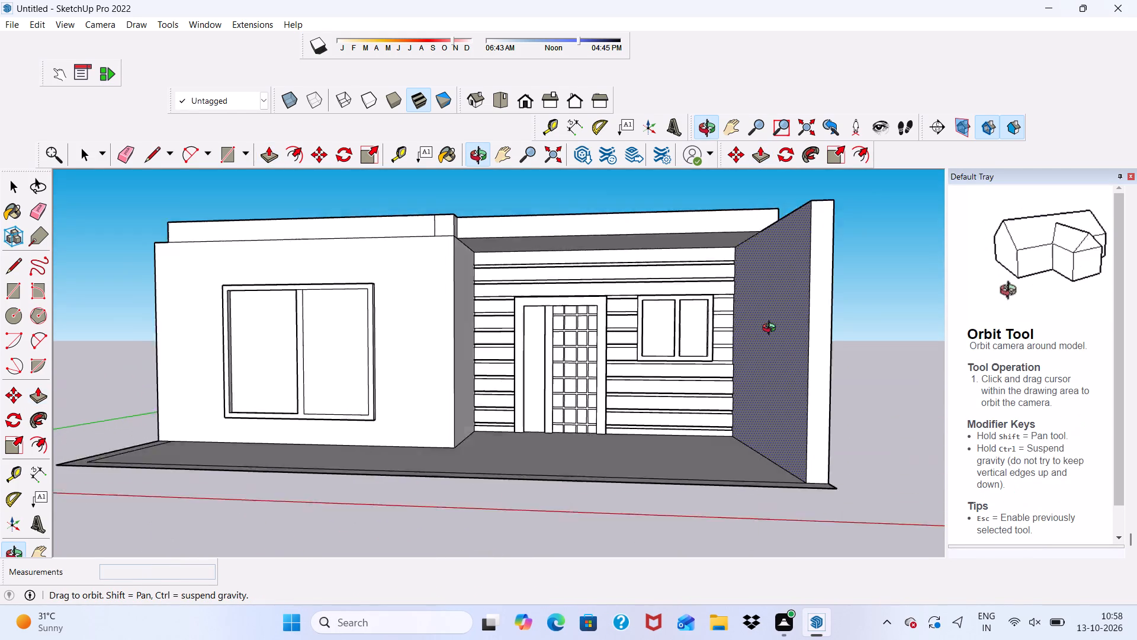
pyautogui.moveTo(772, 329); pyautogui.dragTo(579, 415, button='middle')
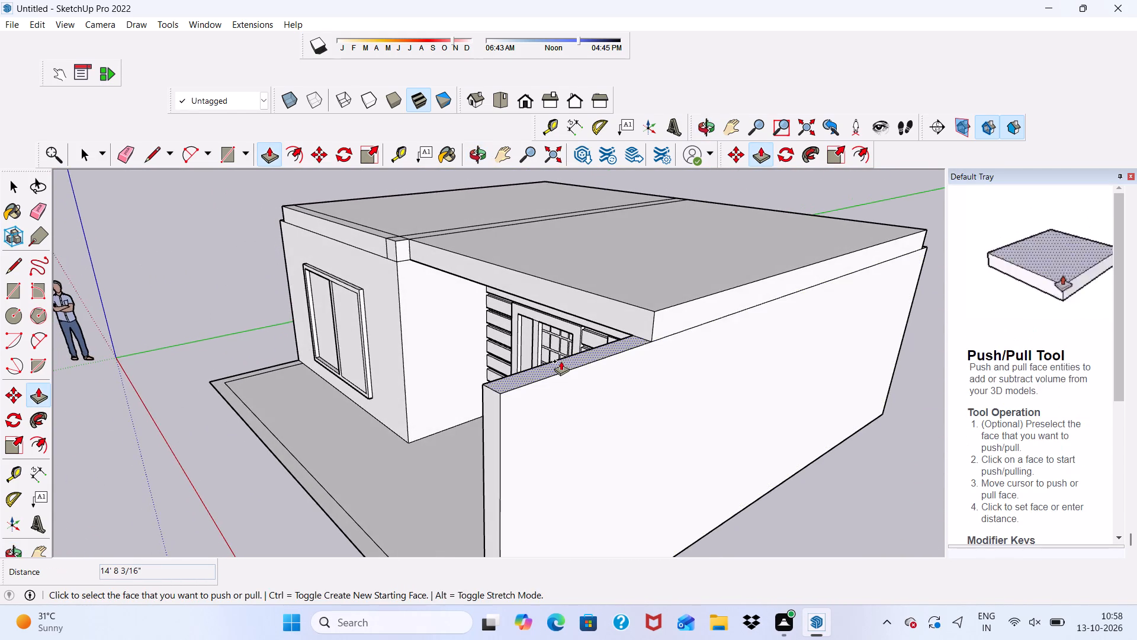
pyautogui.moveTo(578, 362); pyautogui.dragTo(714, 372, button='middle')
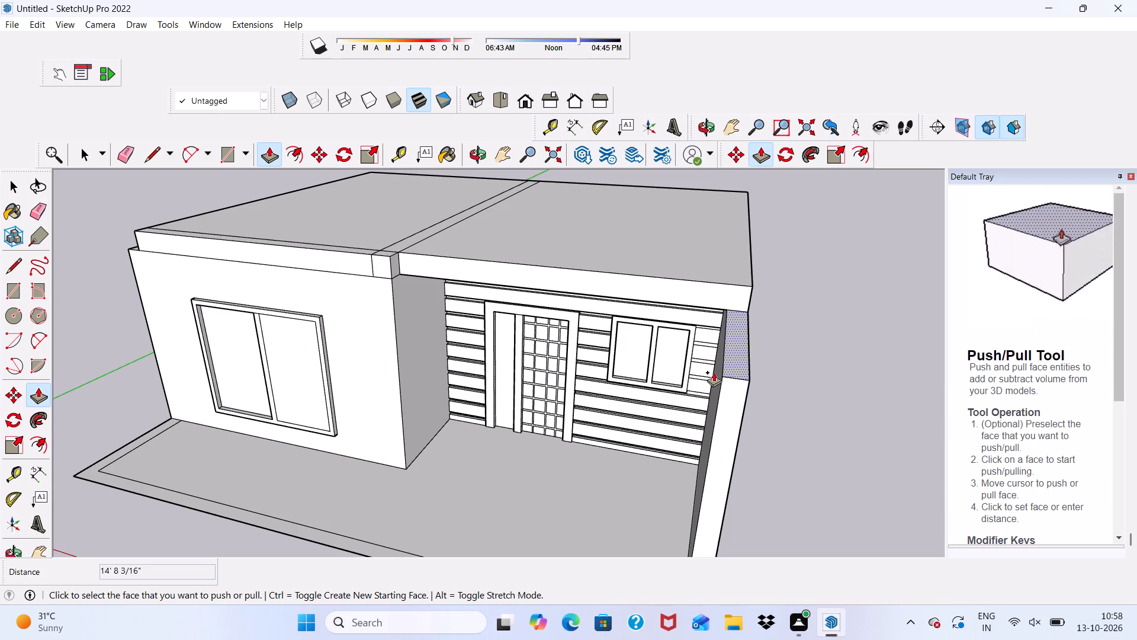
pyautogui.moveTo(717, 366); pyautogui.dragTo(732, 396, button='middle')
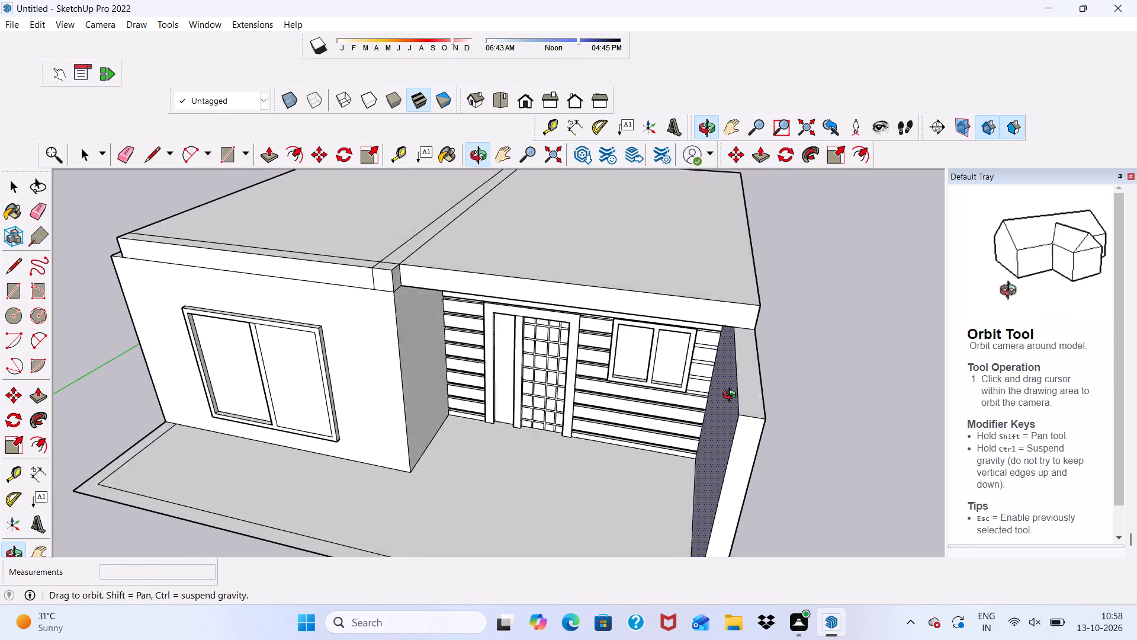
pyautogui.moveTo(732, 396); pyautogui.dragTo(747, 420, button='middle')
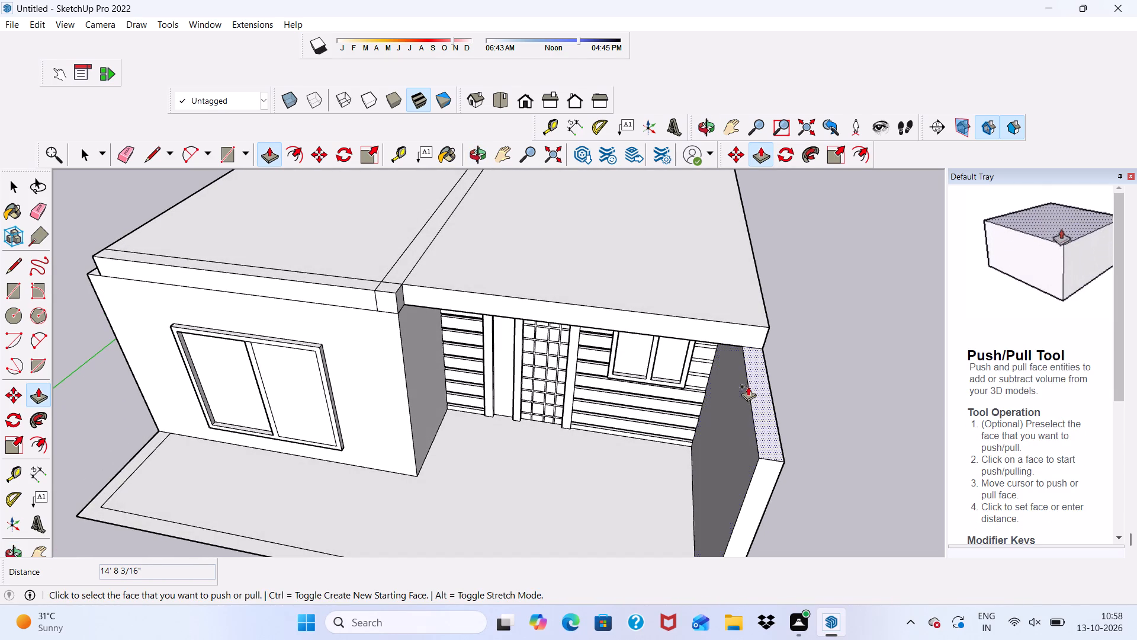
pyautogui.moveTo(746, 376); pyautogui.dragTo(765, 310, button='middle')
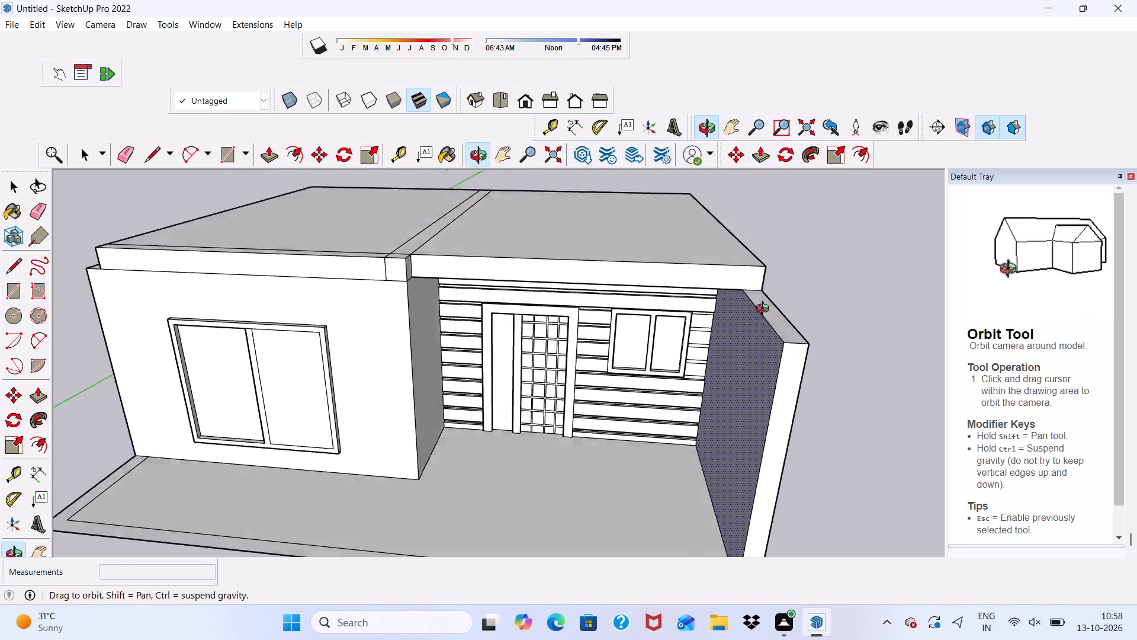
pyautogui.moveTo(765, 310); pyautogui.dragTo(788, 294, button='middle')
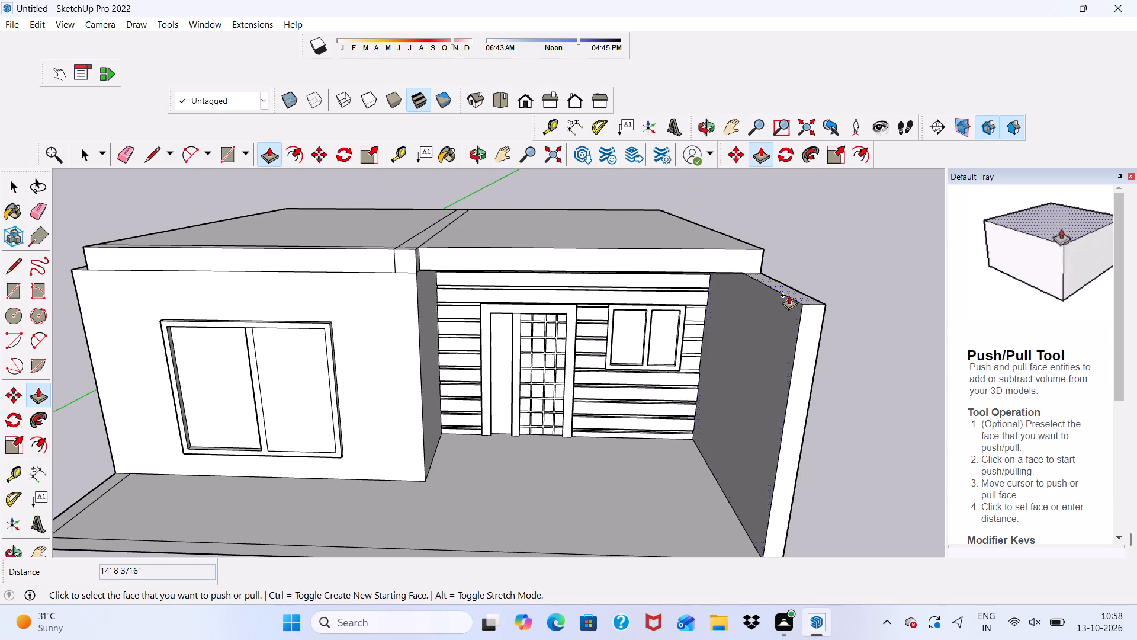
pyautogui.moveTo(801, 321); pyautogui.dragTo(827, 332, button='middle')
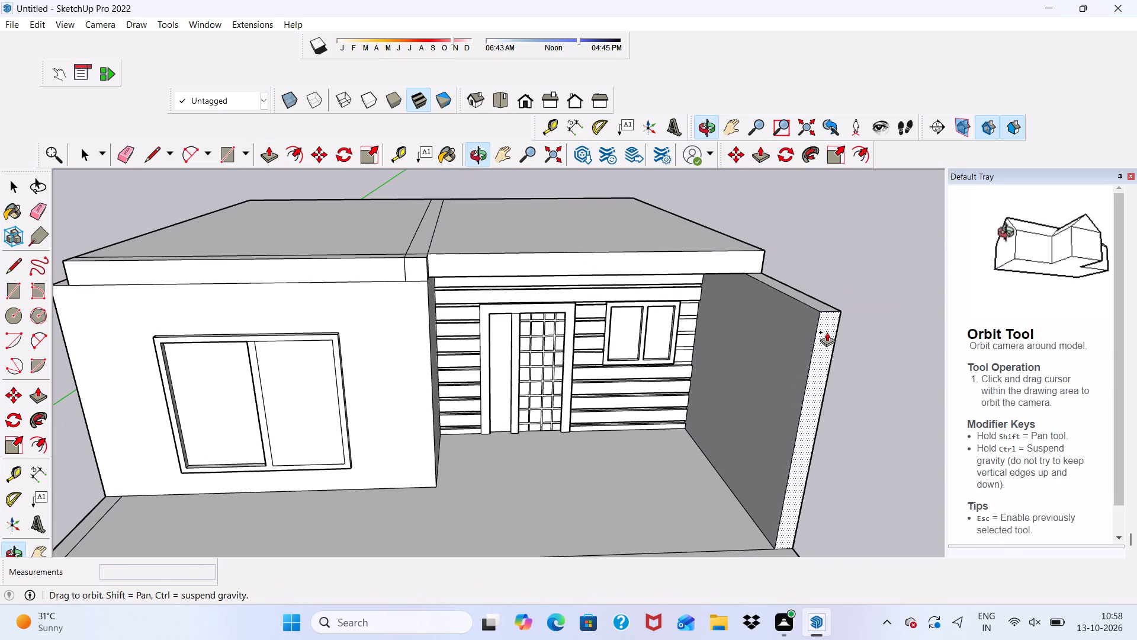
pyautogui.moveTo(807, 319); pyautogui.dragTo(814, 370, button='middle')
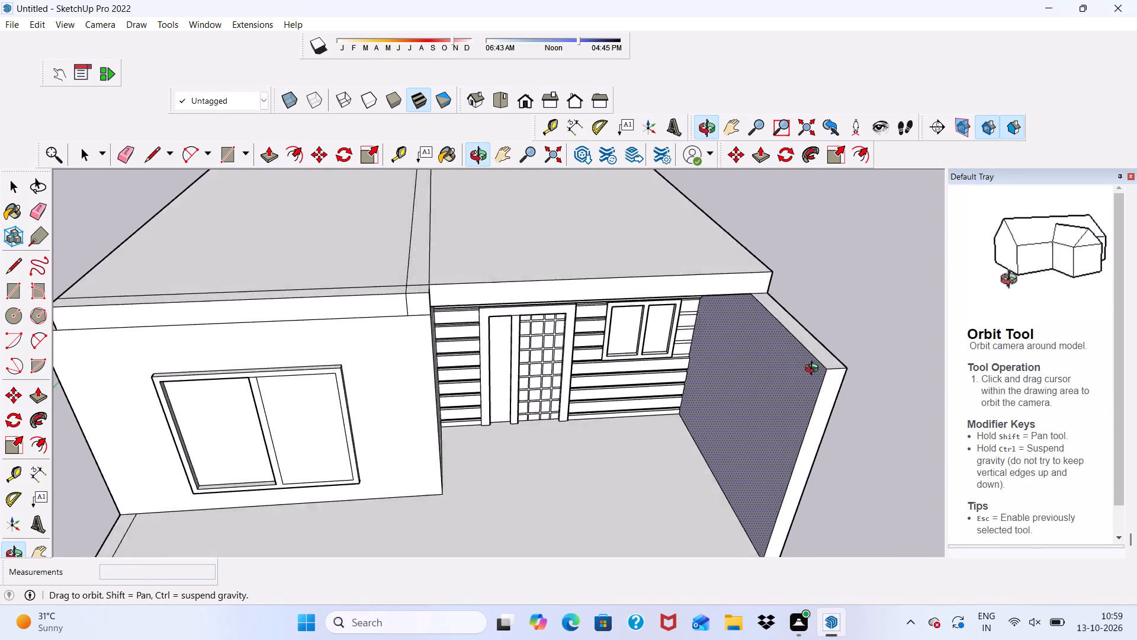
pyautogui.moveTo(814, 370); pyautogui.dragTo(647, 366, button='middle')
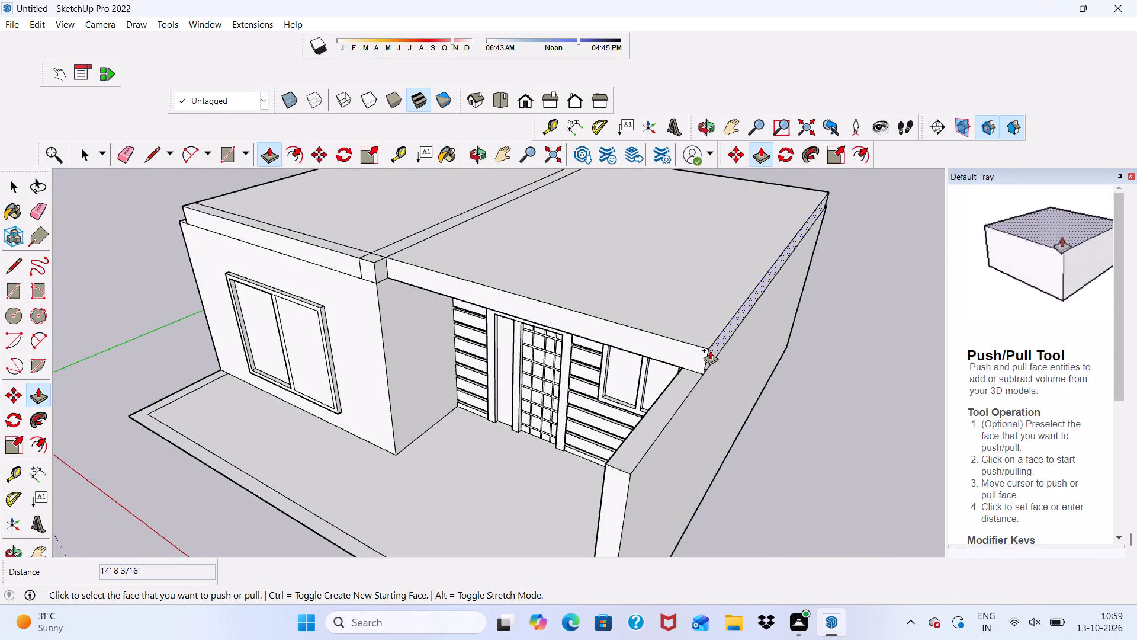
pyautogui.moveTo(711, 350); pyautogui.dragTo(685, 349, button='middle')
pyautogui.scroll(6, 346, 251)
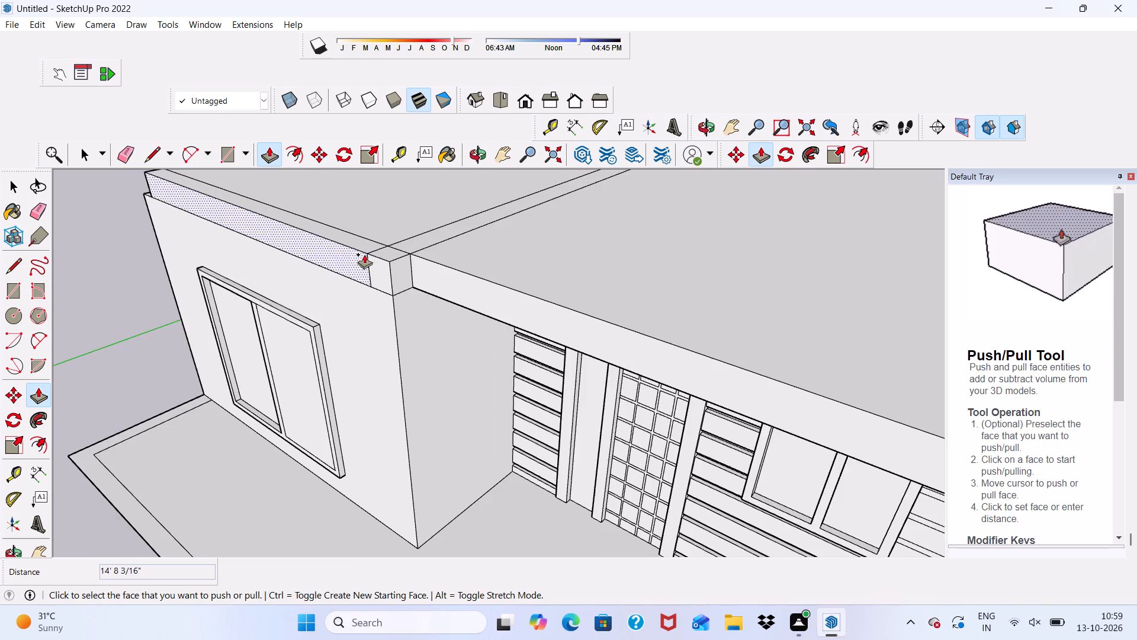
pyautogui.scroll(17, 364, 254)
pyautogui.click(406, 280)
pyautogui.scroll(-5, 538, 283)
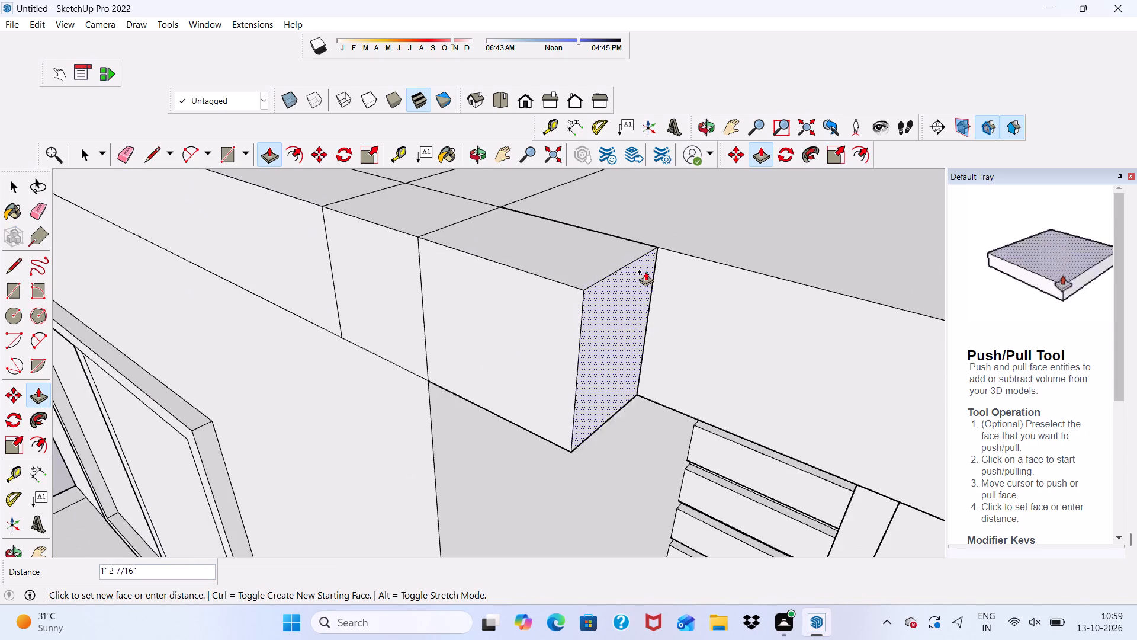
pyautogui.scroll(-20, 540, 236)
pyautogui.scroll(-3, 540, 236)
pyautogui.scroll(-5, 599, 284)
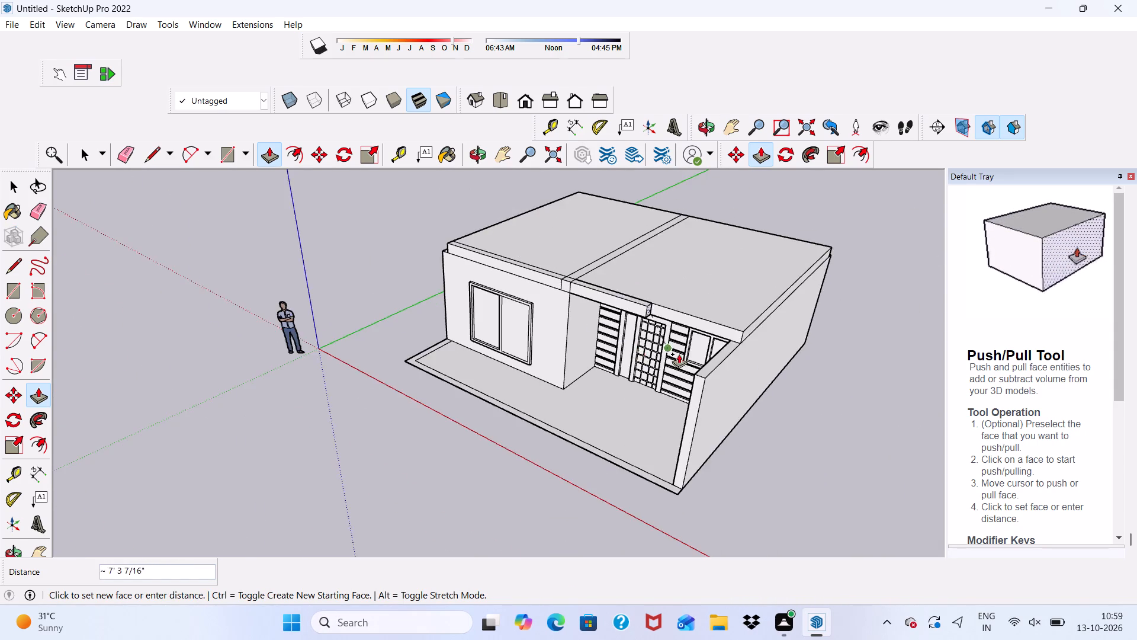
pyautogui.scroll(6, 683, 351)
pyautogui.scroll(6, 760, 337)
pyautogui.scroll(4, 837, 306)
pyautogui.click(831, 281)
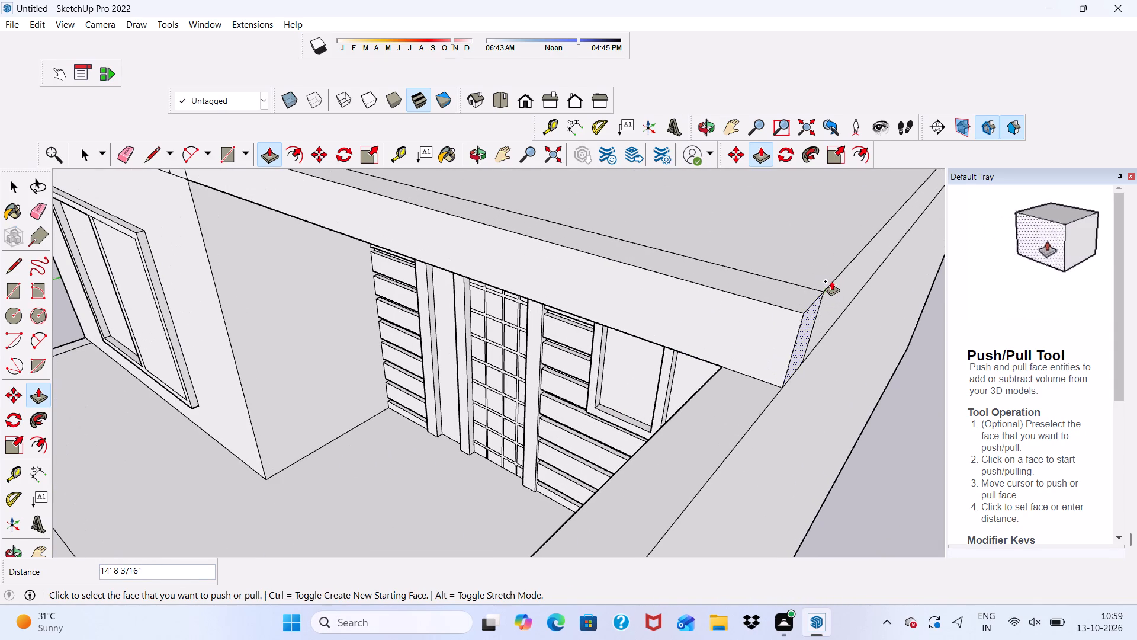
# Push/Pull the roof slab's side face and its front corner piece 9" outward over the large-window room's side wall.
pyautogui.scroll(-5, 826, 288)
pyautogui.moveTo(738, 340); pyautogui.dragTo(936, 323, button='middle')
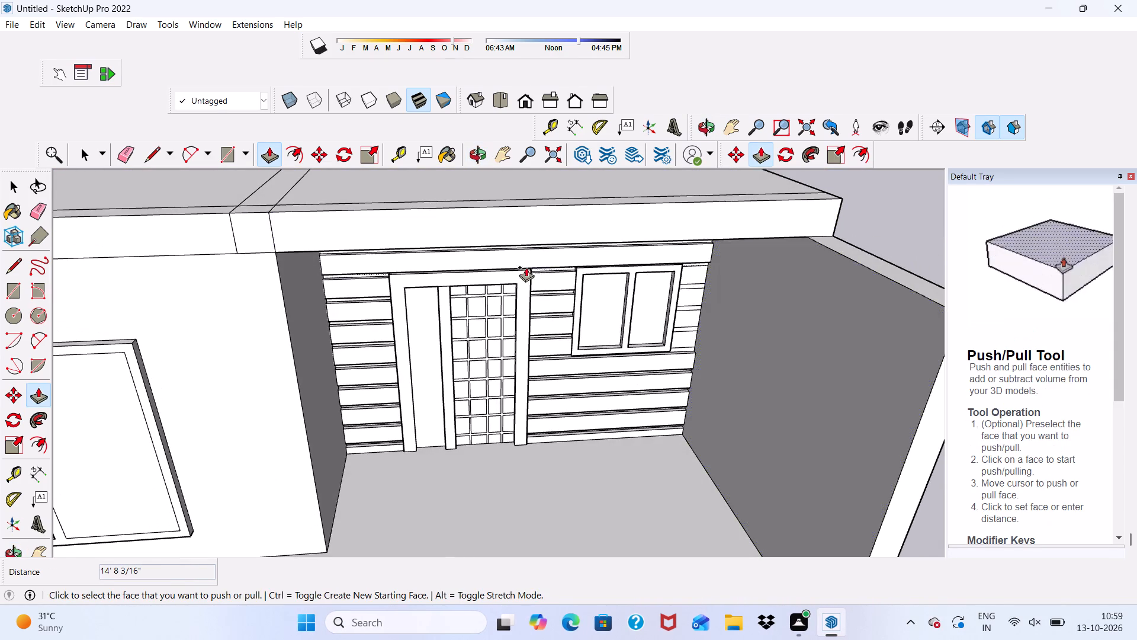
pyautogui.scroll(-11, 519, 284)
pyautogui.moveTo(311, 306); pyautogui.dragTo(618, 307, button='middle')
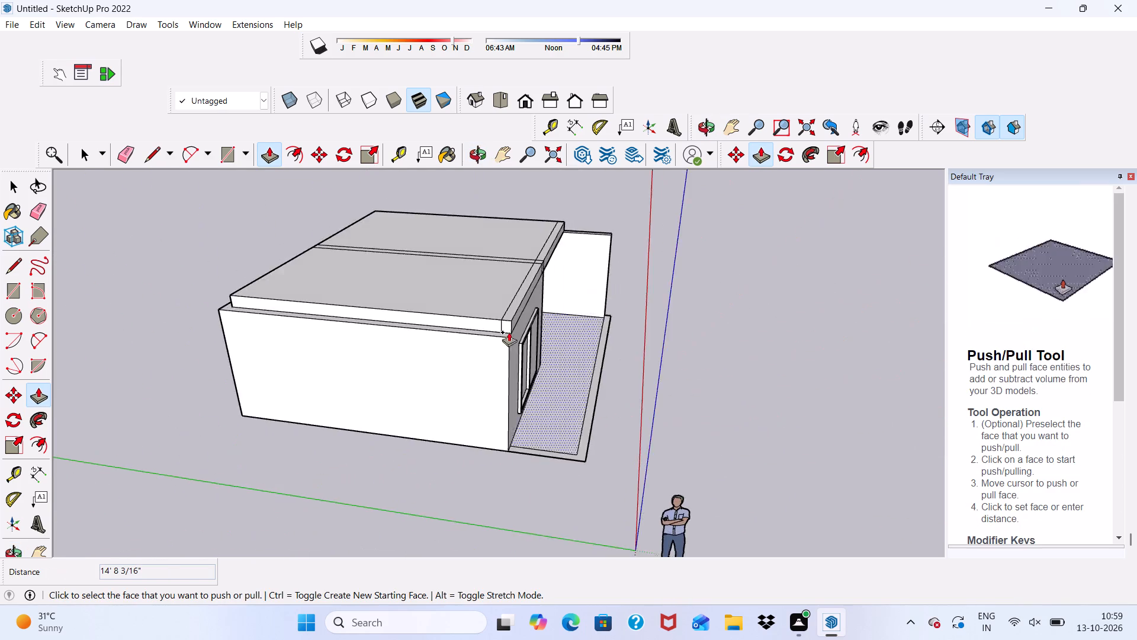
pyautogui.scroll(5, 448, 324)
pyautogui.scroll(-1, 455, 304)
pyautogui.scroll(4, 454, 313)
pyautogui.click(439, 317)
pyautogui.moveTo(508, 399); pyautogui.dragTo(519, 399)
pyautogui.click(582, 327)
pyautogui.click(537, 329)
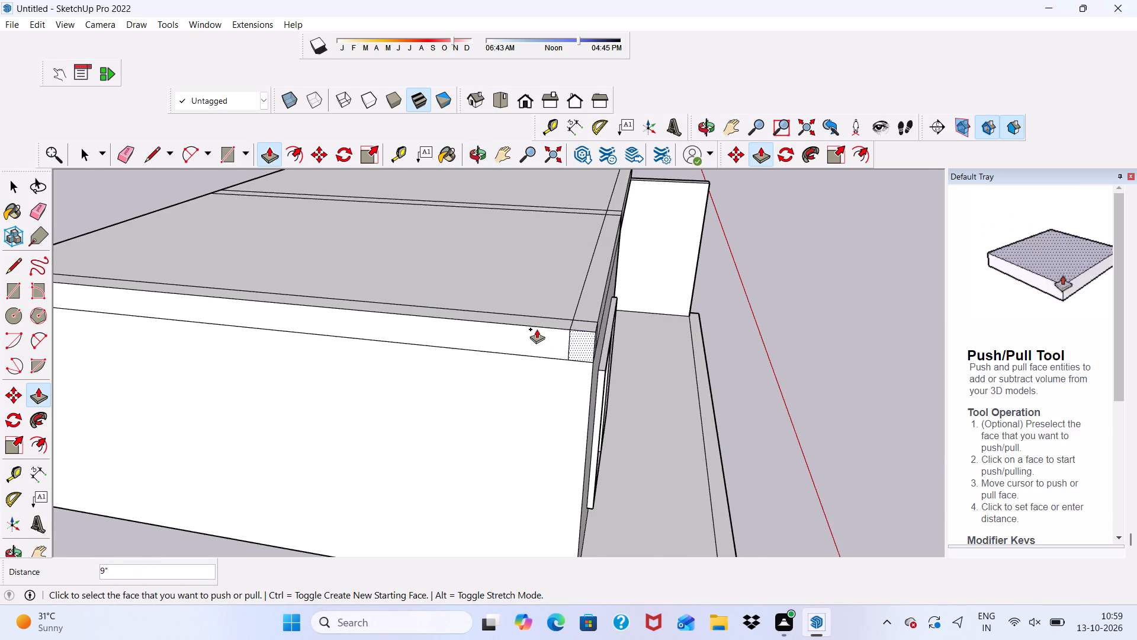
# Push/Pull the rear roof slab face over the large-window room and its adjoining corner piece 9" outward over the rear wall.
pyautogui.scroll(-13, 540, 333)
pyautogui.scroll(6, 402, 341)
pyautogui.scroll(-2, 407, 351)
pyautogui.moveTo(453, 393); pyautogui.dragTo(811, 382, button='middle')
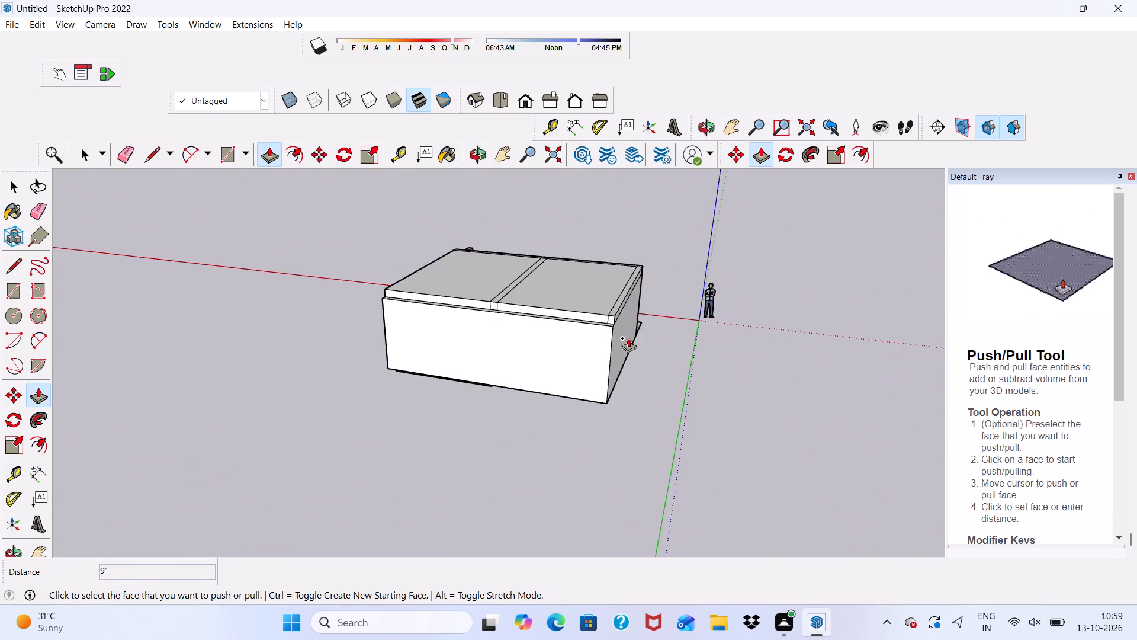
pyautogui.scroll(11, 530, 319)
pyautogui.click(523, 303)
pyautogui.click(617, 366)
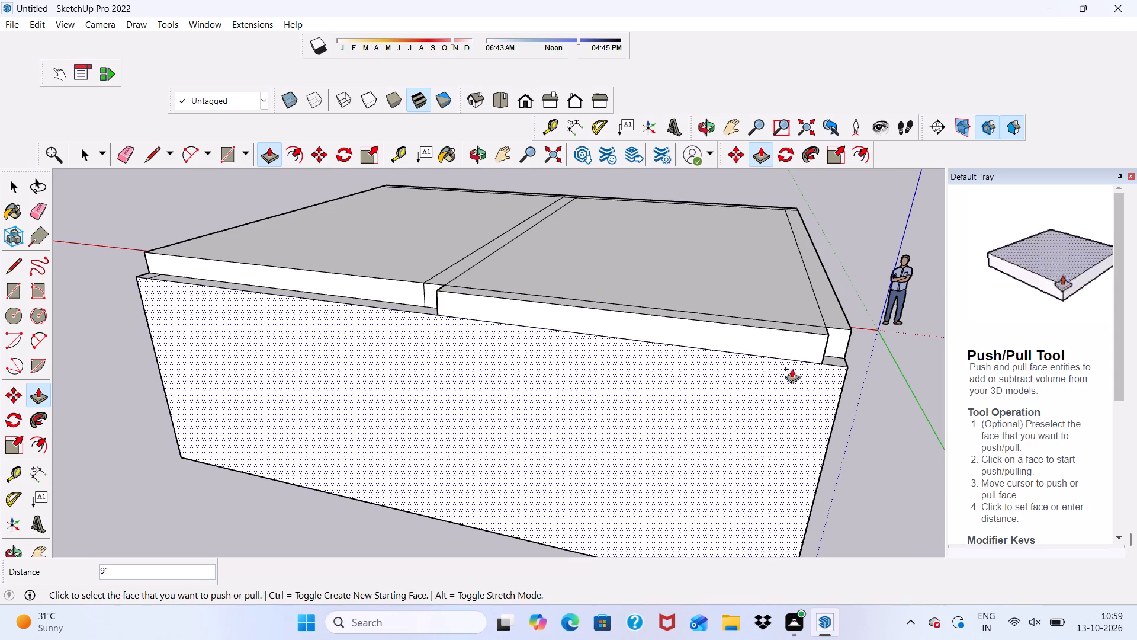
pyautogui.scroll(5, 821, 360)
pyautogui.click(837, 331)
pyautogui.click(747, 337)
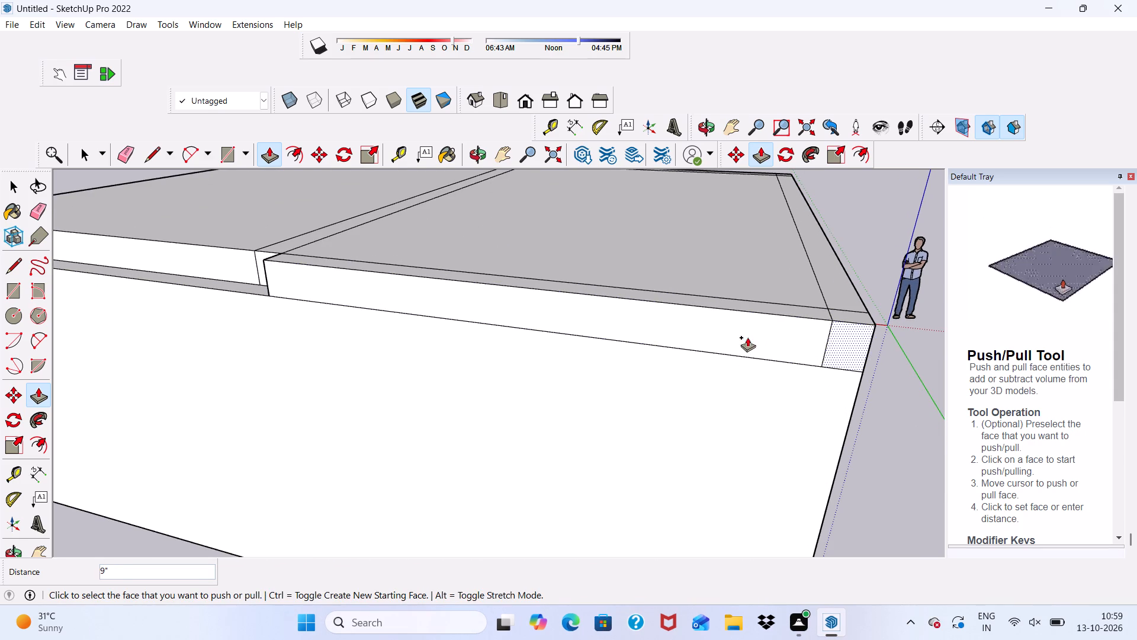
# Push/Pull the rear slab face over the room behind the siding and the small piece above the partition 9" outward.
pyautogui.scroll(-7, 750, 351)
pyautogui.scroll(5, 372, 312)
pyautogui.click(387, 289)
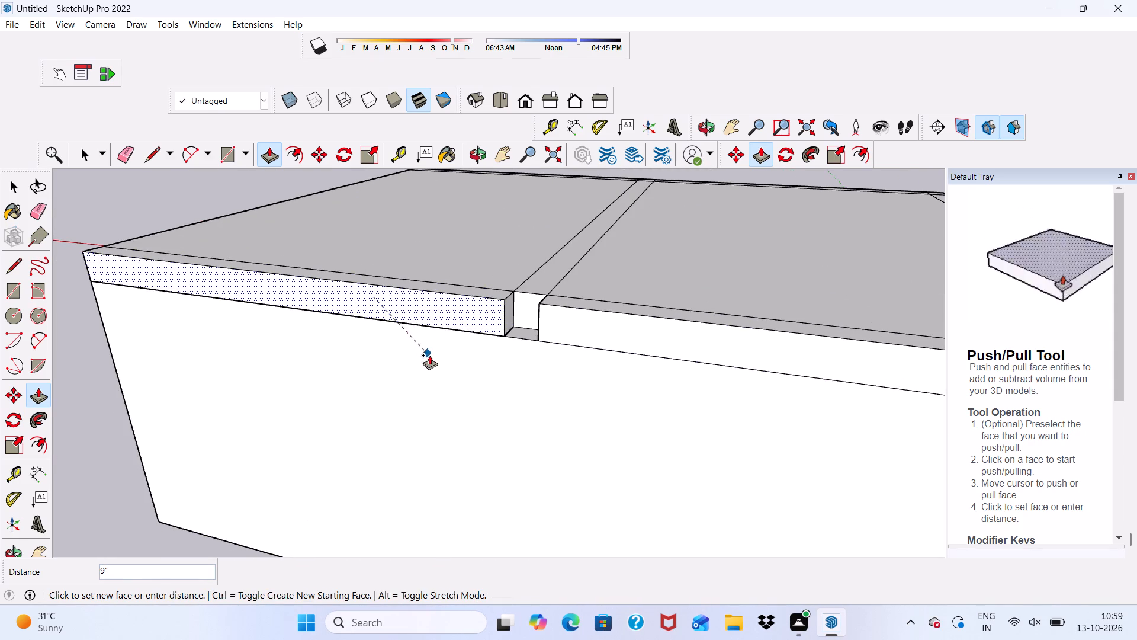
pyautogui.moveTo(432, 356); pyautogui.dragTo(442, 357)
pyautogui.scroll(3, 519, 313)
pyautogui.click(517, 303)
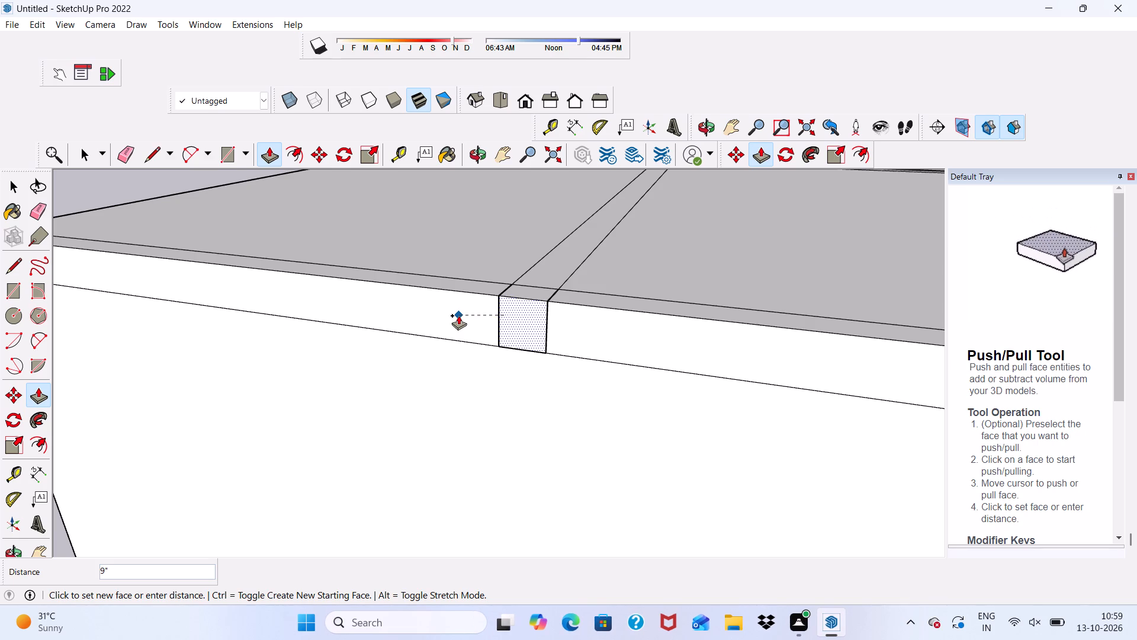
pyautogui.click(458, 315)
# Erase the seams across the roof top above the partition wall and the front-edge seam over the siding side.
pyautogui.scroll(-6, 458, 315)
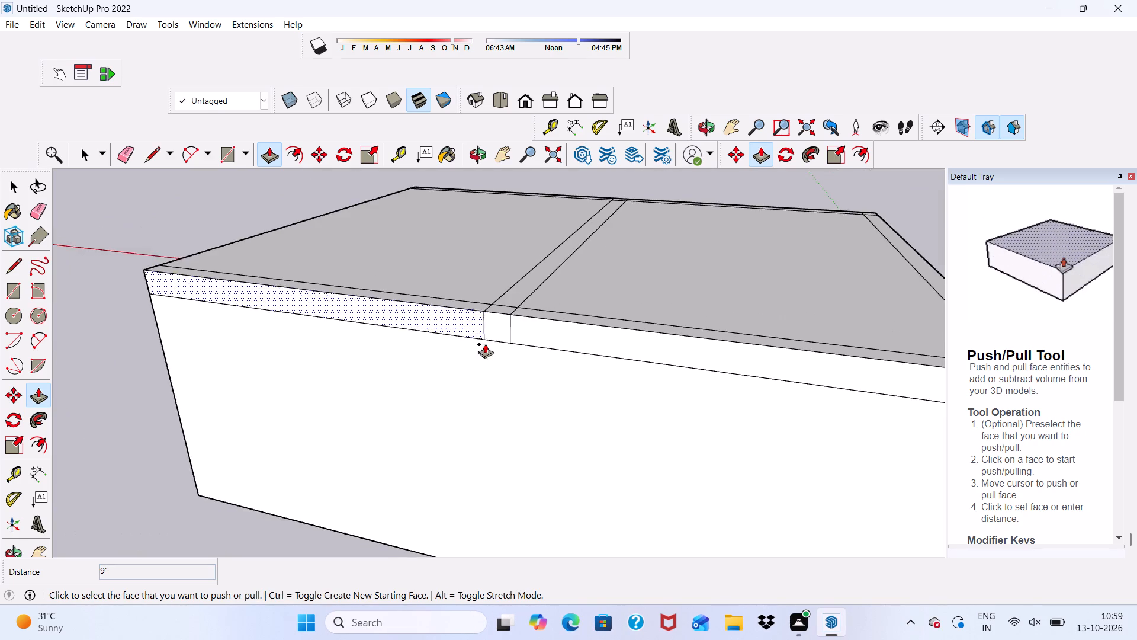
pyautogui.scroll(-5, 516, 321)
pyautogui.scroll(6, 282, 281)
pyautogui.moveTo(280, 308); pyautogui.dragTo(718, 297, button='middle')
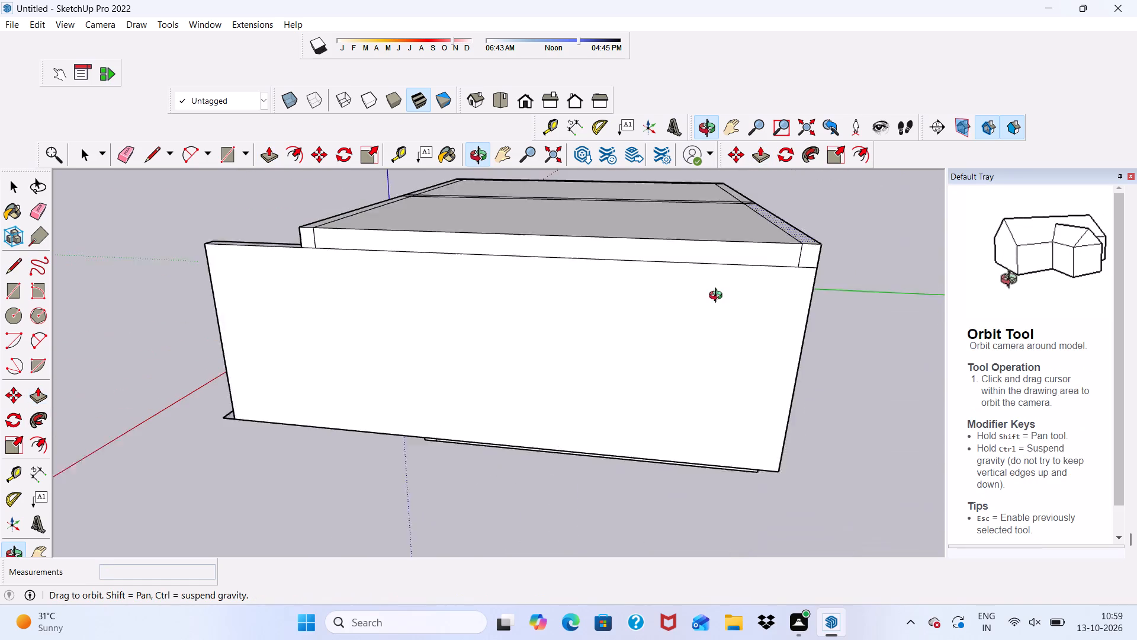
pyautogui.moveTo(718, 297); pyautogui.dragTo(771, 299, button='middle')
pyautogui.moveTo(345, 247); pyautogui.dragTo(595, 334, button='middle')
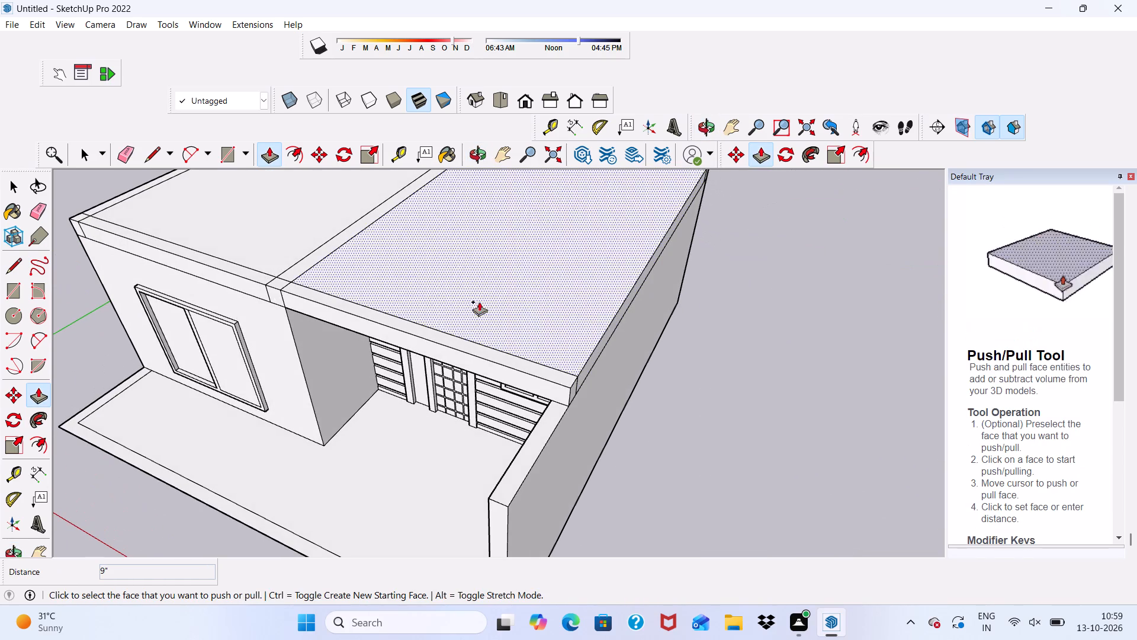
pyautogui.moveTo(127, 156); pyautogui.dragTo(136, 160)
pyautogui.scroll(2, 264, 257)
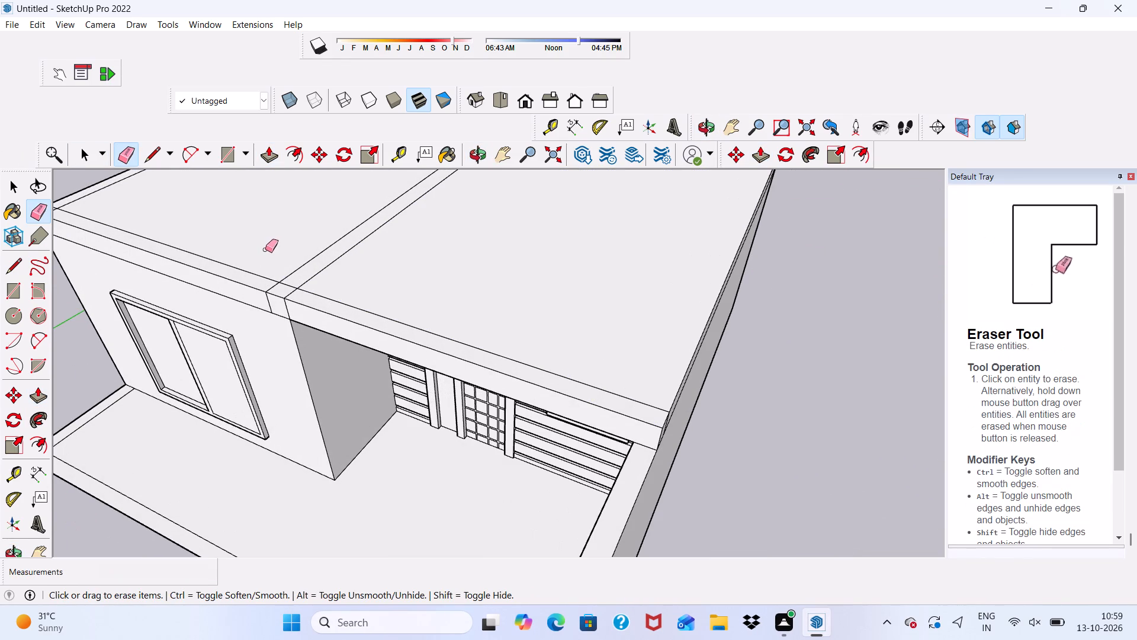
pyautogui.moveTo(285, 242); pyautogui.dragTo(348, 277)
pyautogui.scroll(2, 307, 275)
pyautogui.moveTo(300, 299); pyautogui.dragTo(300, 306)
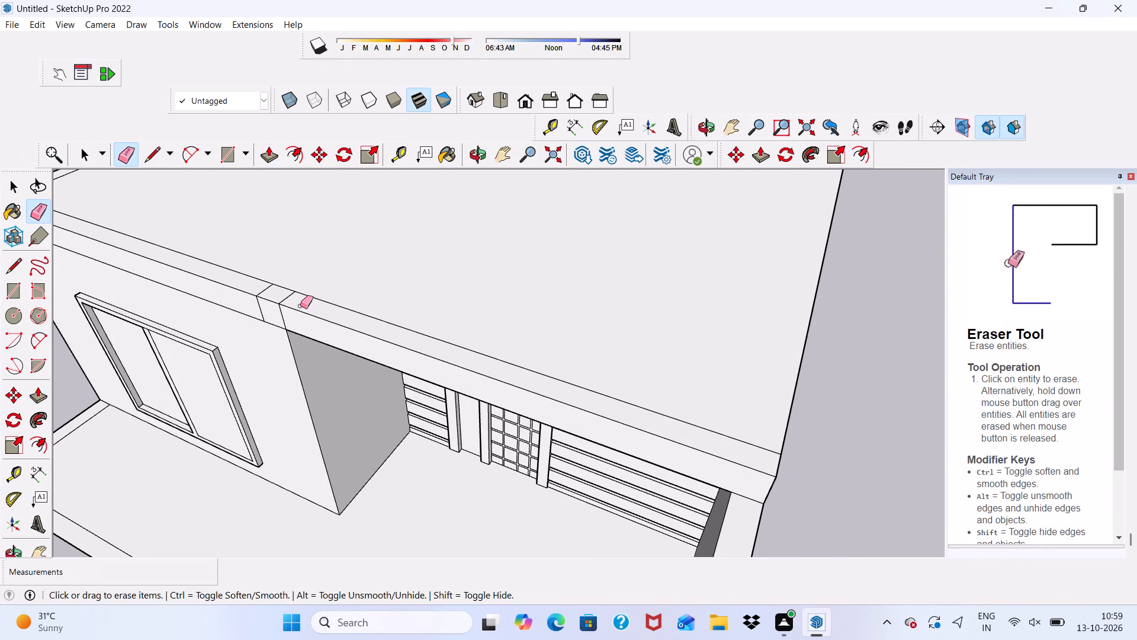
pyautogui.moveTo(300, 306); pyautogui.dragTo(310, 297)
# Erase the short seams on the roof slab's top and front face where the partition wall meets the front edge.
pyautogui.moveTo(260, 285); pyautogui.dragTo(281, 290)
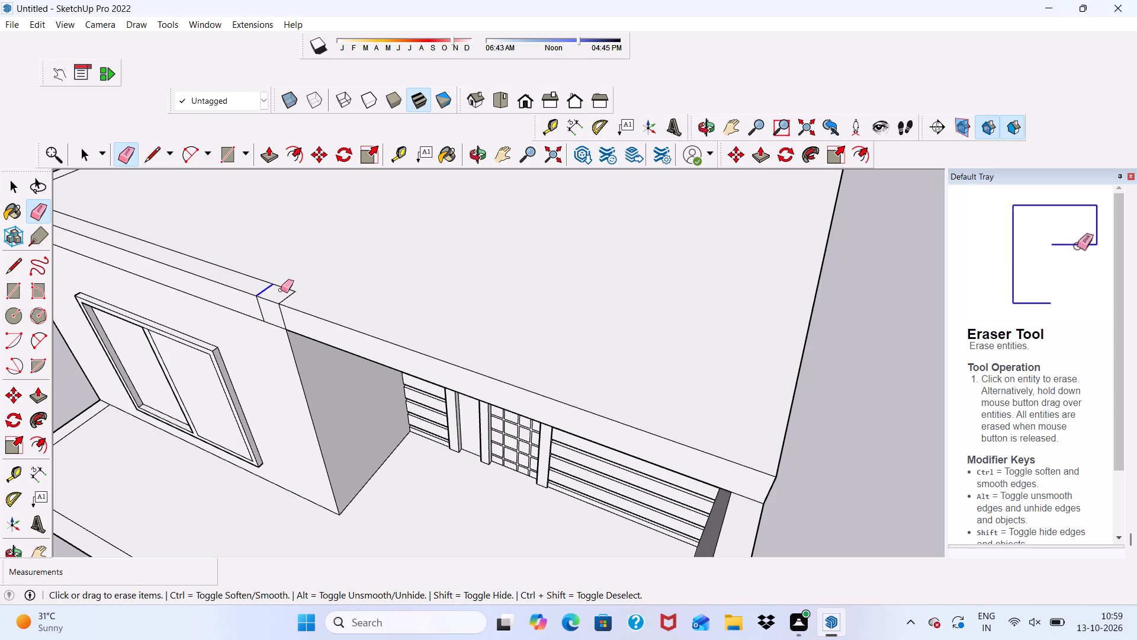
pyautogui.moveTo(281, 290); pyautogui.dragTo(290, 294)
pyautogui.moveTo(274, 271); pyautogui.dragTo(278, 287)
pyautogui.scroll(4, 273, 308)
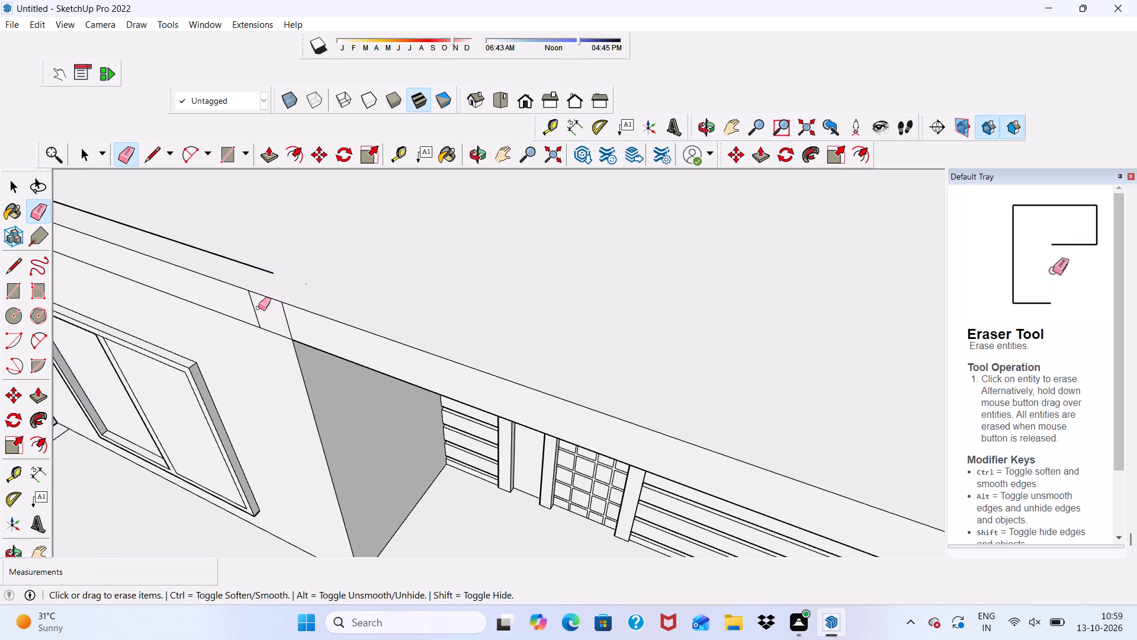
pyautogui.click(250, 304)
pyautogui.moveTo(288, 313); pyautogui.dragTo(269, 308)
# Erase the vertical seam on the roof slab's outer side face near the front corner on the siding side.
pyautogui.scroll(-7, 223, 247)
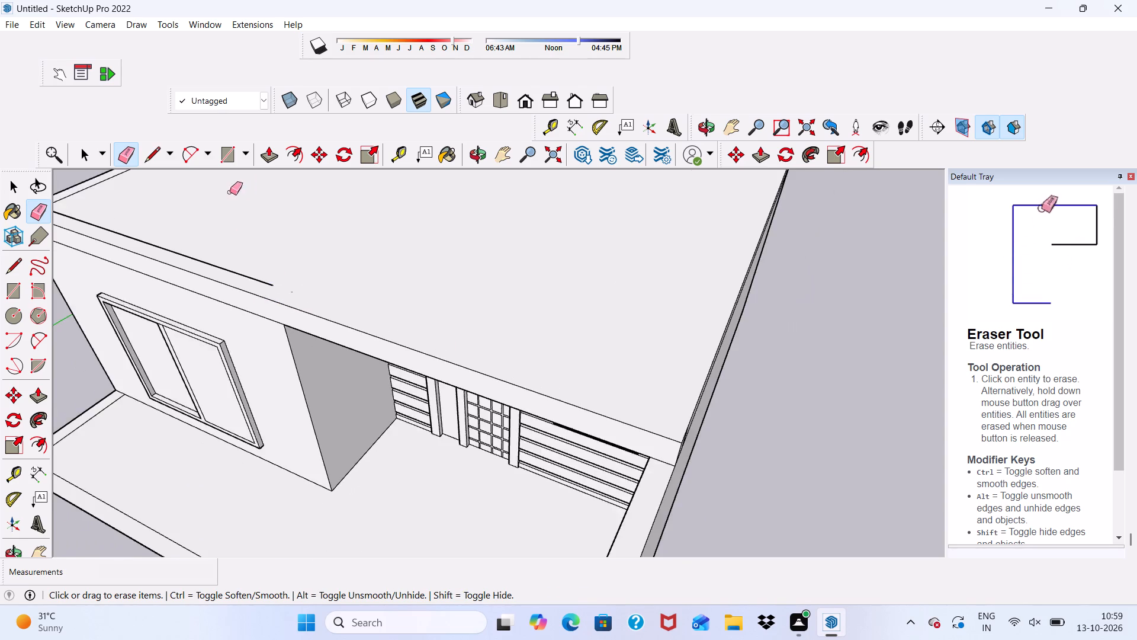
pyautogui.scroll(-3, 230, 192)
pyautogui.scroll(12, 549, 366)
pyautogui.moveTo(463, 401); pyautogui.dragTo(453, 401)
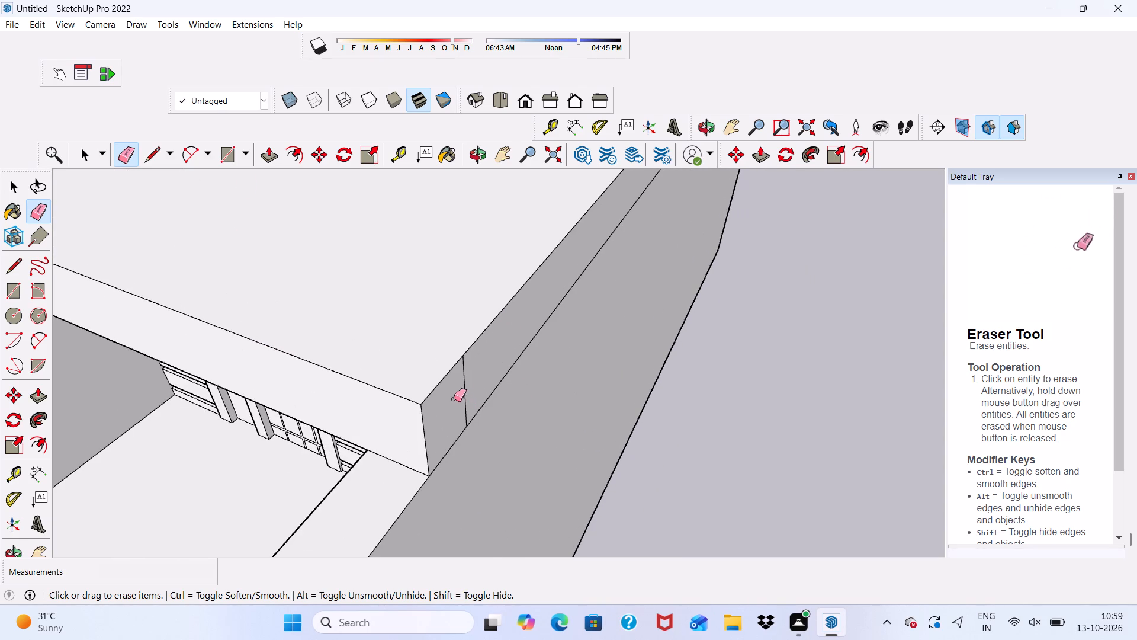
pyautogui.moveTo(459, 393); pyautogui.dragTo(468, 376)
# Erase the front-edge, front-corner and outer side-edge seams on the roof top over the large-window room.
pyautogui.scroll(-12, 404, 337)
pyautogui.scroll(6, 171, 260)
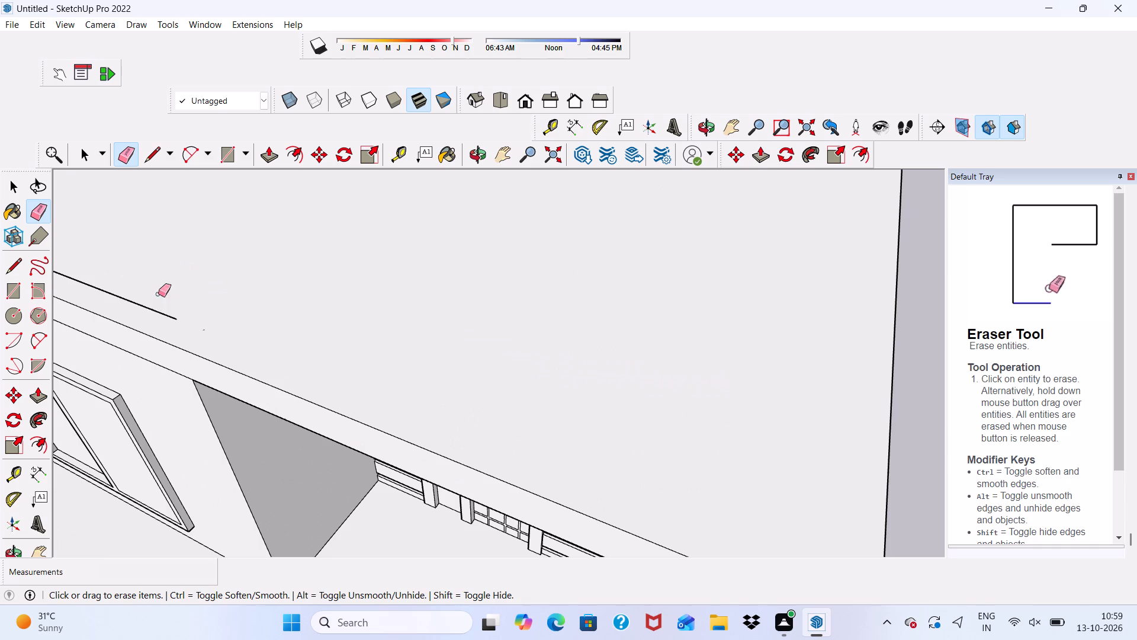
pyautogui.moveTo(154, 314); pyautogui.dragTo(172, 306)
pyautogui.scroll(-16, 181, 317)
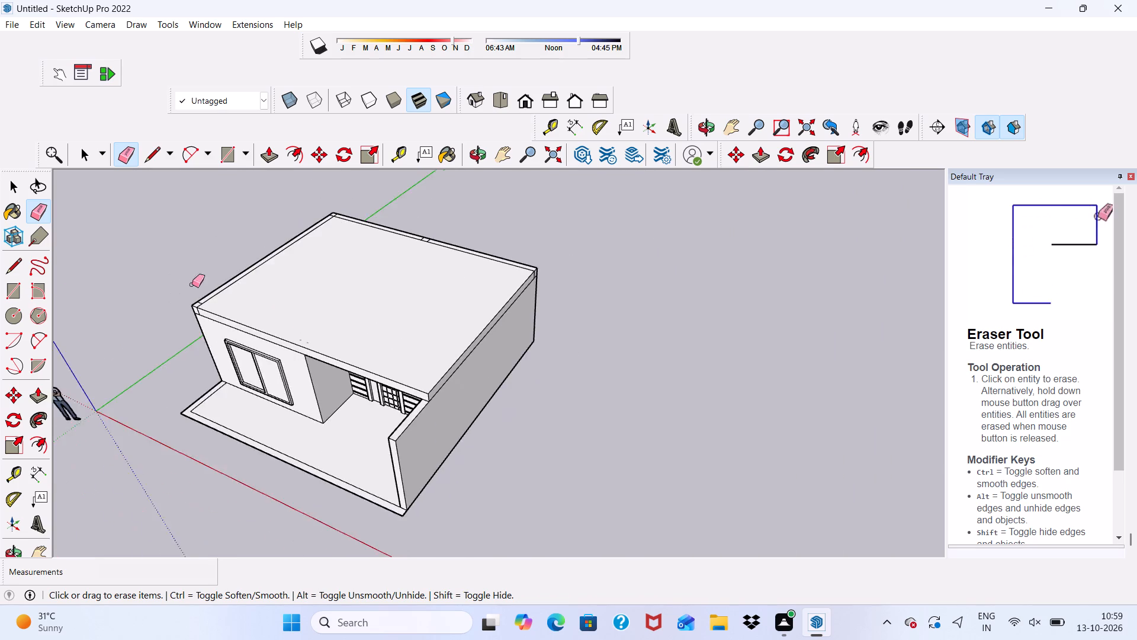
pyautogui.scroll(17, 184, 280)
pyautogui.moveTo(207, 277); pyautogui.dragTo(194, 277)
pyautogui.moveTo(208, 236); pyautogui.dragTo(214, 244)
pyautogui.click(244, 228)
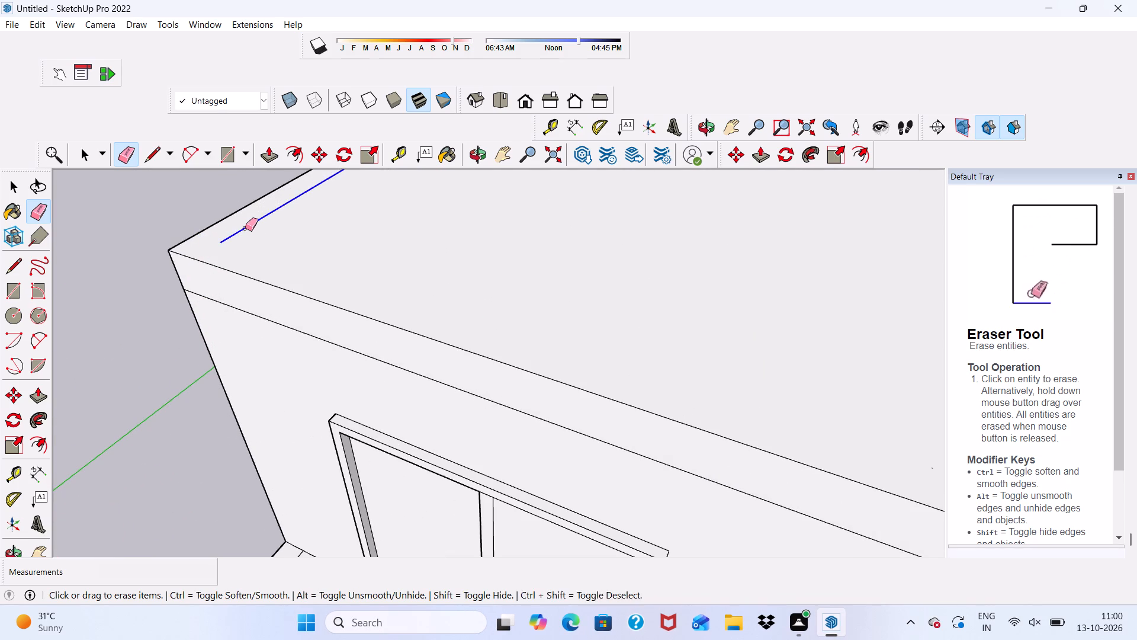
# Erase the rear-edge seam and the short rear-corner seam on the roof top over the large-window room.
pyautogui.scroll(-13, 219, 297)
pyautogui.scroll(11, 441, 204)
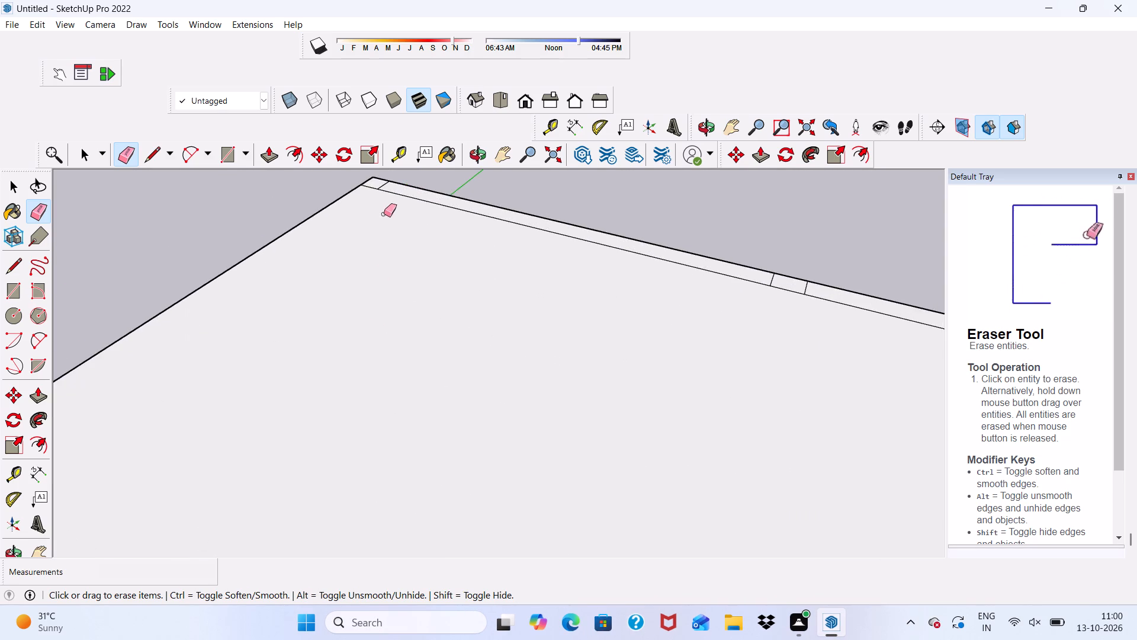
pyautogui.scroll(5, 384, 214)
pyautogui.scroll(-13, 386, 190)
pyautogui.scroll(11, 383, 195)
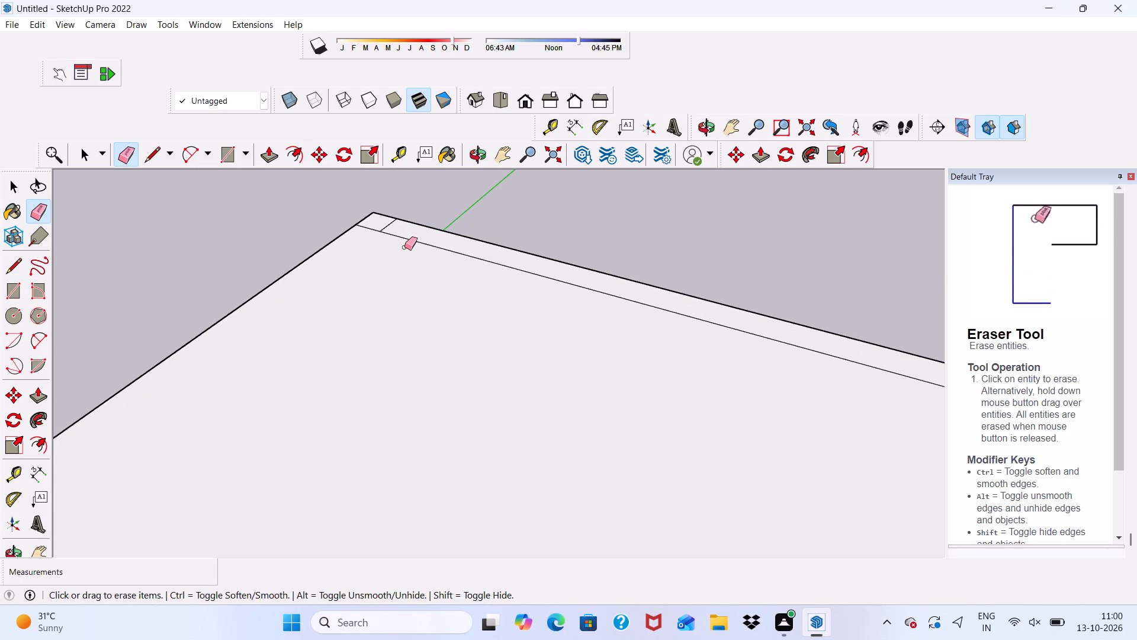
pyautogui.scroll(4, 359, 180)
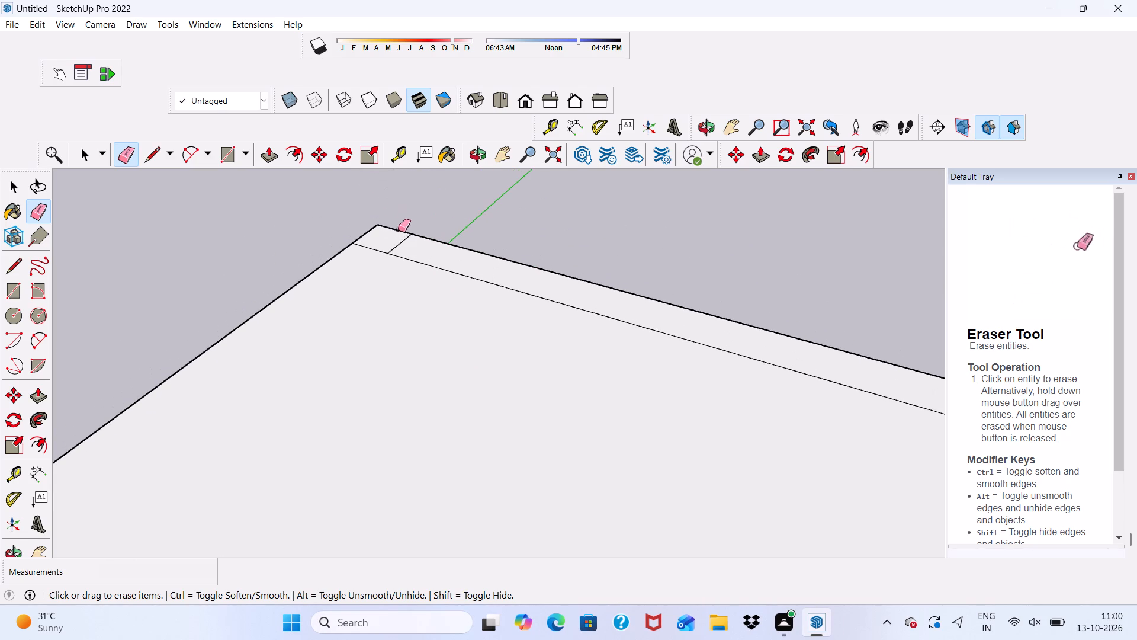
pyautogui.moveTo(390, 239); pyautogui.dragTo(404, 257)
pyautogui.moveTo(383, 240); pyautogui.dragTo(371, 249)
pyautogui.scroll(-1, 240, 295)
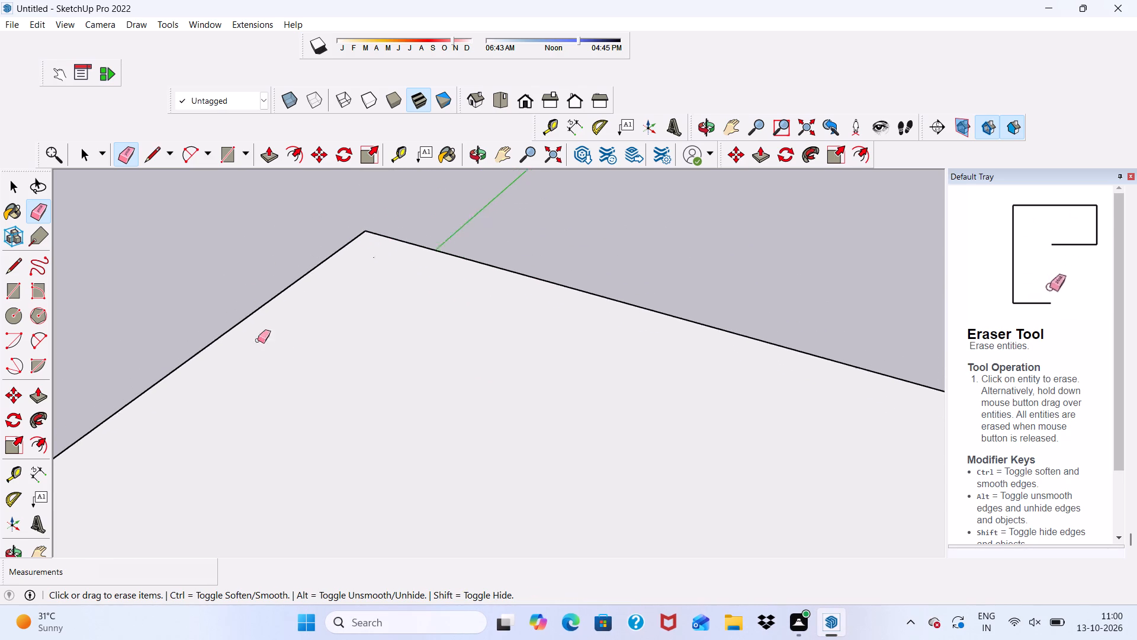
pyautogui.scroll(-9, 258, 340)
pyautogui.scroll(4, 356, 302)
pyautogui.scroll(2, 281, 279)
pyautogui.click(305, 288)
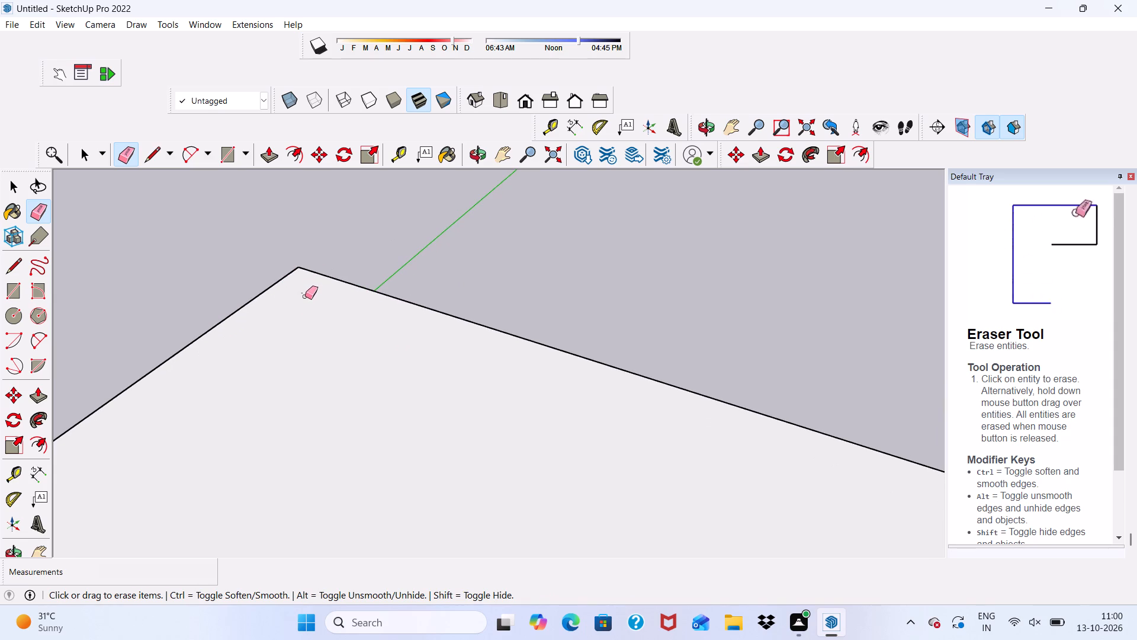
# Erase the short seams above the partition wall and the remaining rear-edge seam on the roof top over the siding side.
pyautogui.scroll(-6, 321, 281)
pyautogui.scroll(-6, 188, 367)
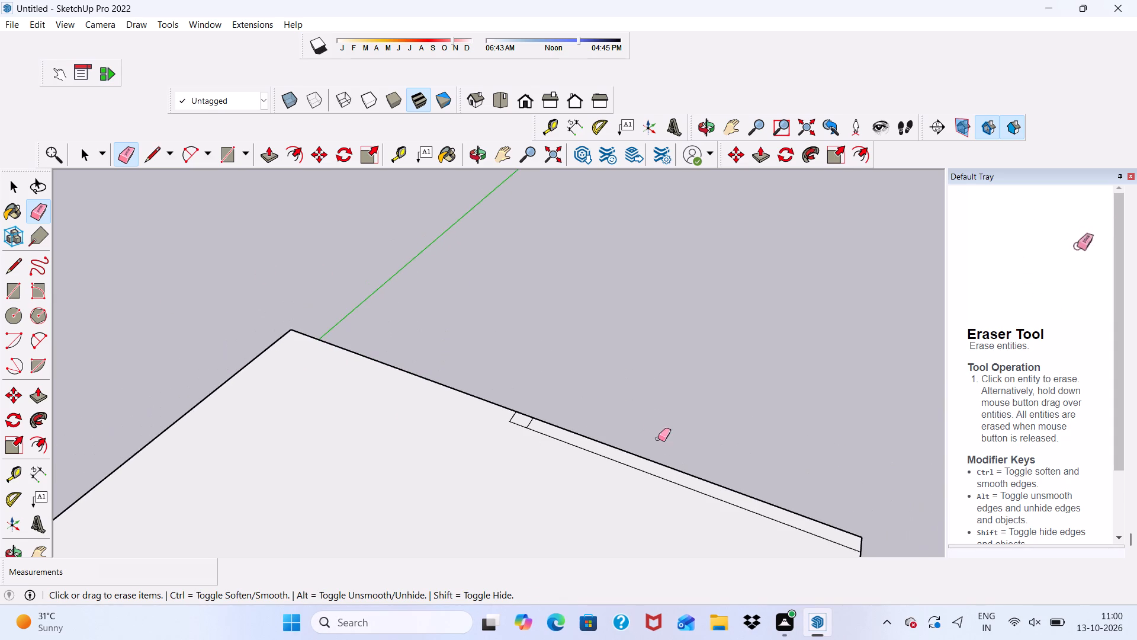
pyautogui.scroll(7, 577, 432)
pyautogui.scroll(5, 470, 418)
pyautogui.moveTo(454, 390); pyautogui.dragTo(517, 433)
pyautogui.moveTo(448, 389); pyautogui.dragTo(553, 456)
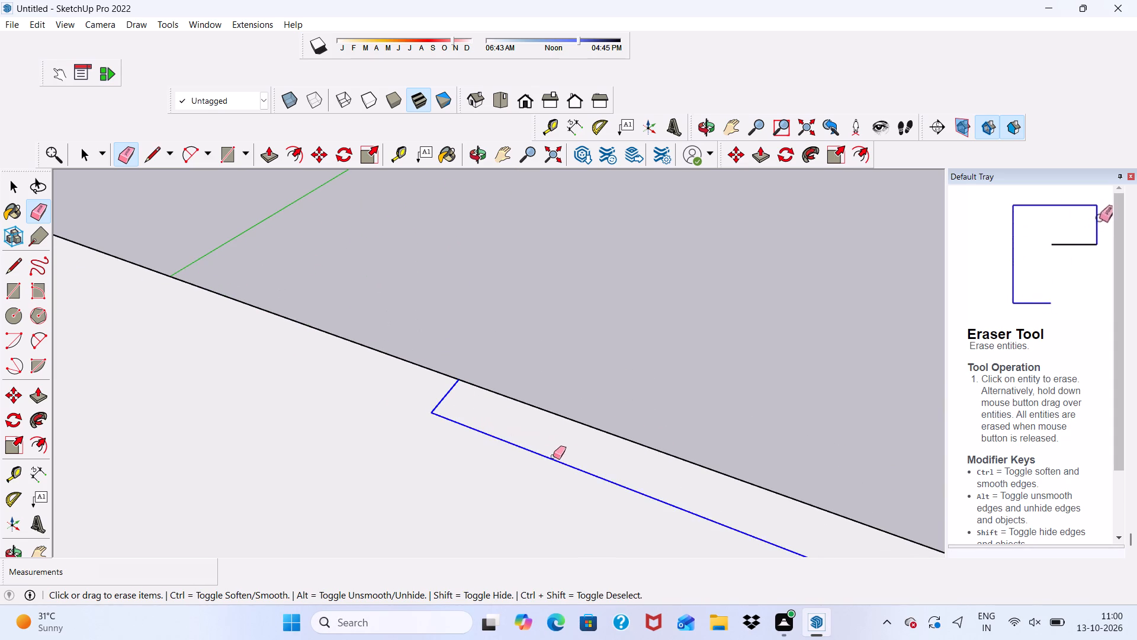
pyautogui.moveTo(553, 456); pyautogui.dragTo(567, 463)
pyautogui.scroll(-20, 500, 414)
pyautogui.scroll(-2, 500, 414)
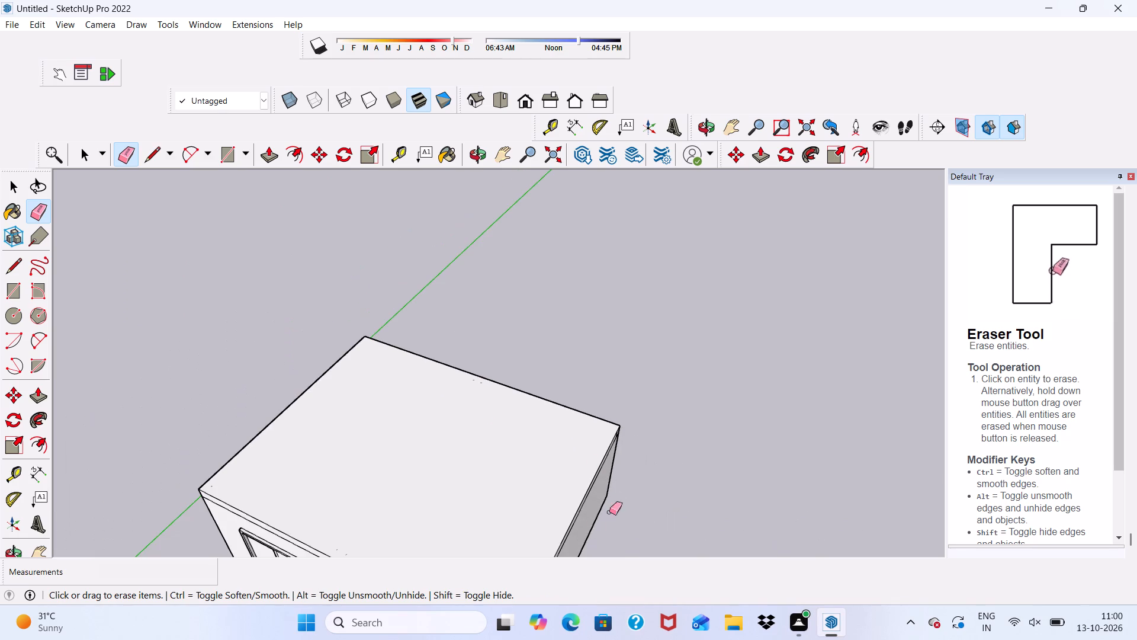
# Examine the roof slab's front and side faces and the house front for leftover seams.
pyautogui.moveTo(535, 501); pyautogui.dragTo(659, 278, button='middle')
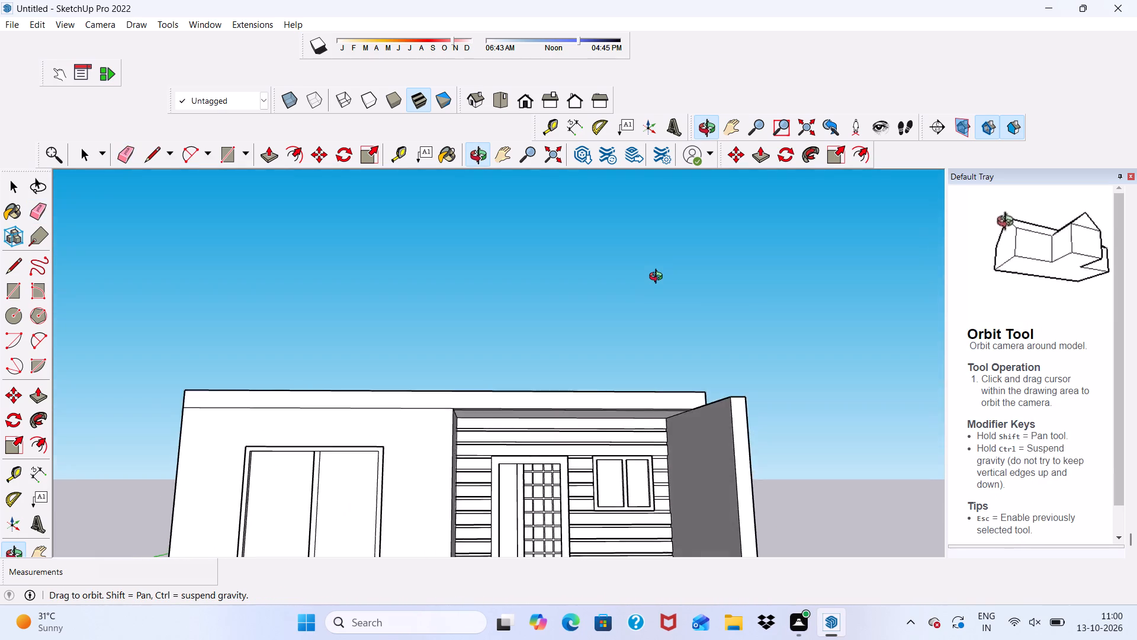
pyautogui.moveTo(659, 278); pyautogui.dragTo(686, 336, button='middle')
pyautogui.moveTo(679, 452); pyautogui.dragTo(480, 440, button='middle')
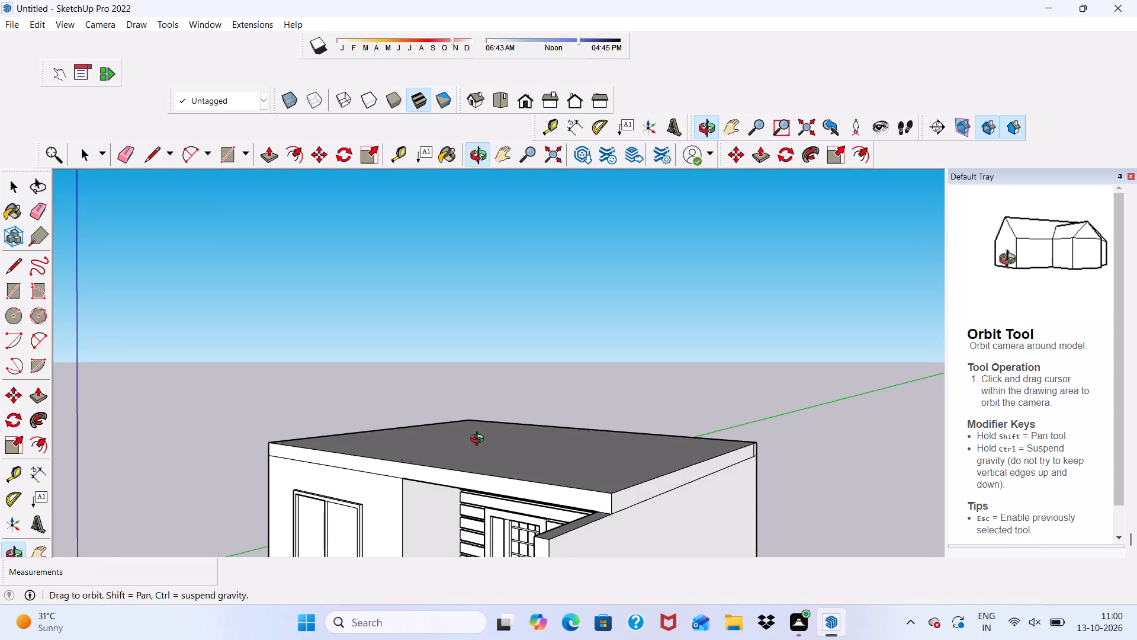
pyautogui.moveTo(480, 440); pyautogui.dragTo(683, 437, button='middle')
pyautogui.scroll(-6, 577, 366)
pyautogui.scroll(5, 449, 433)
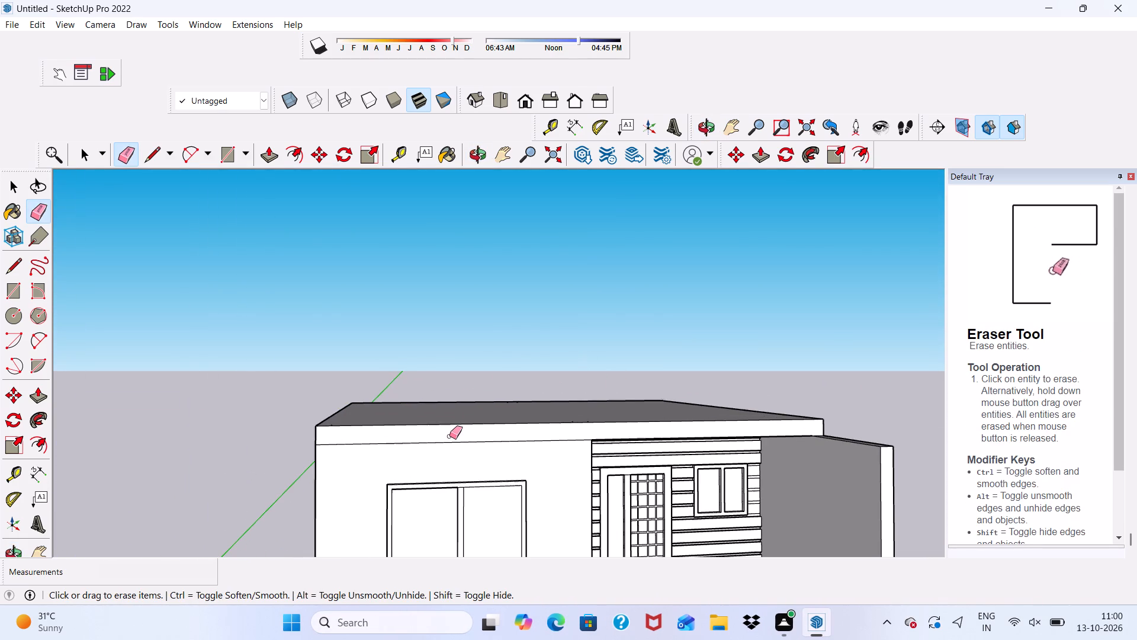
pyautogui.scroll(1, 449, 436)
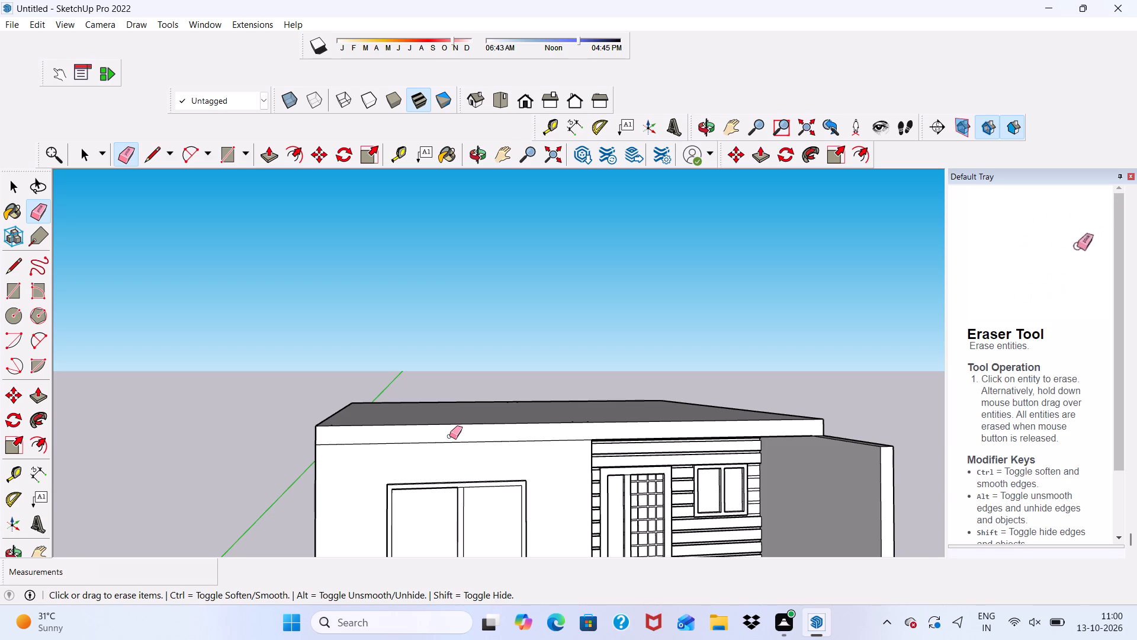
pyautogui.scroll(-5, 454, 446)
pyautogui.moveTo(499, 489); pyautogui.dragTo(447, 475, button='middle')
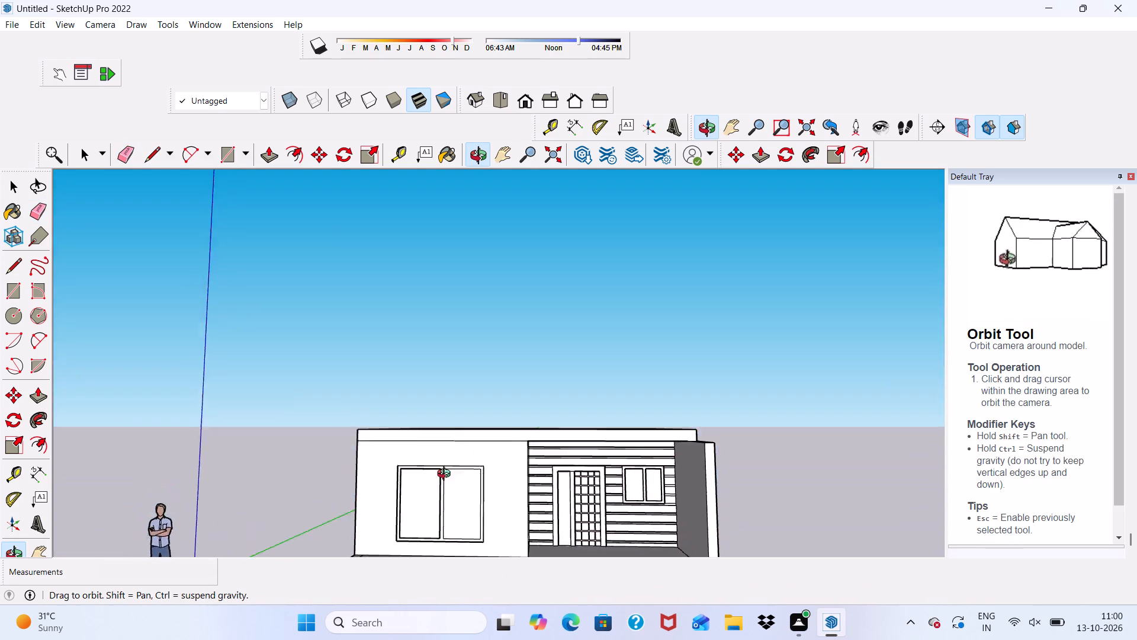
pyautogui.moveTo(447, 475); pyautogui.dragTo(453, 514, button='middle')
# Erase the tiny leftover edge fragments on the roof top near the front edge above the partition wall.
pyautogui.scroll(6, 512, 460)
pyautogui.scroll(4, 544, 409)
pyautogui.scroll(-2, 543, 407)
pyautogui.moveTo(542, 407); pyautogui.dragTo(530, 498, button='middle')
pyautogui.scroll(2, 530, 497)
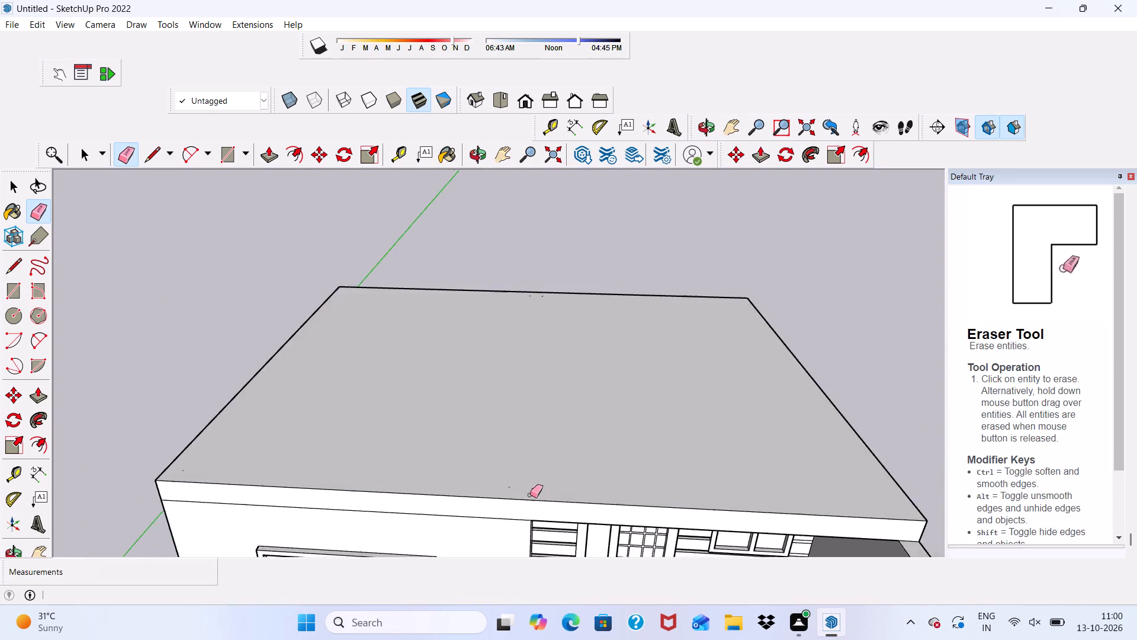
pyautogui.scroll(3, 530, 495)
pyautogui.moveTo(528, 494); pyautogui.dragTo(521, 477)
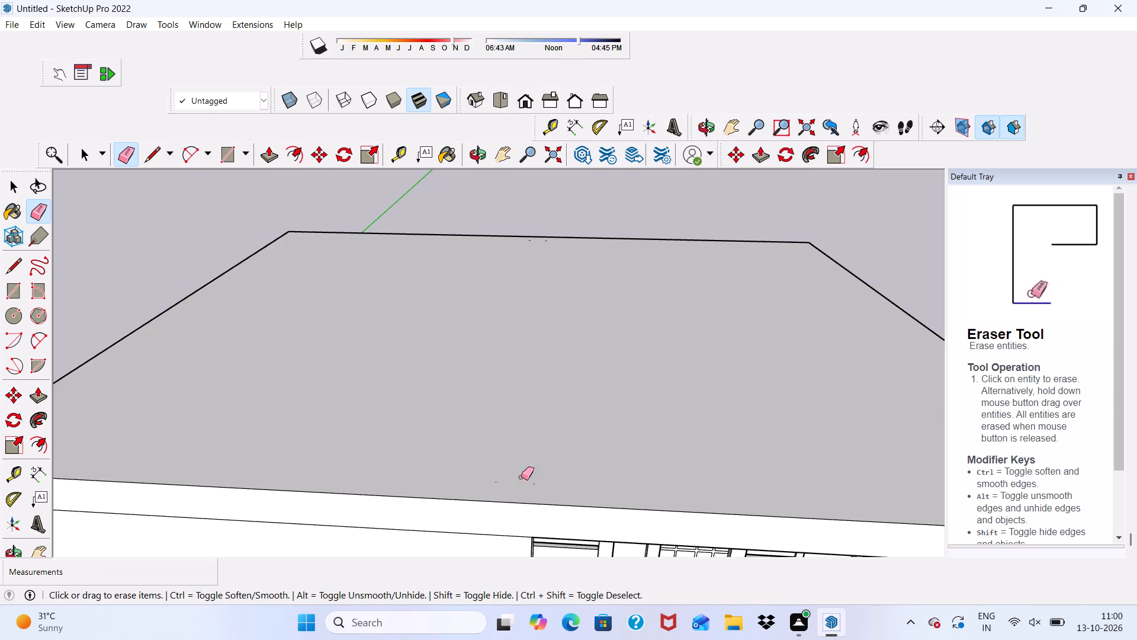
pyautogui.moveTo(521, 477); pyautogui.dragTo(550, 486)
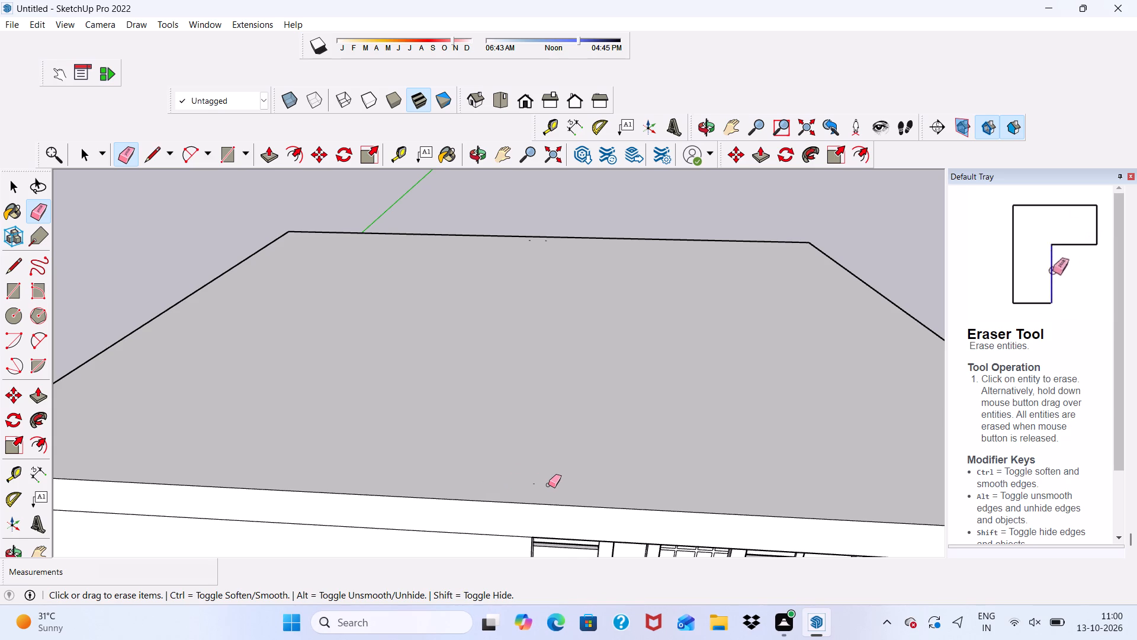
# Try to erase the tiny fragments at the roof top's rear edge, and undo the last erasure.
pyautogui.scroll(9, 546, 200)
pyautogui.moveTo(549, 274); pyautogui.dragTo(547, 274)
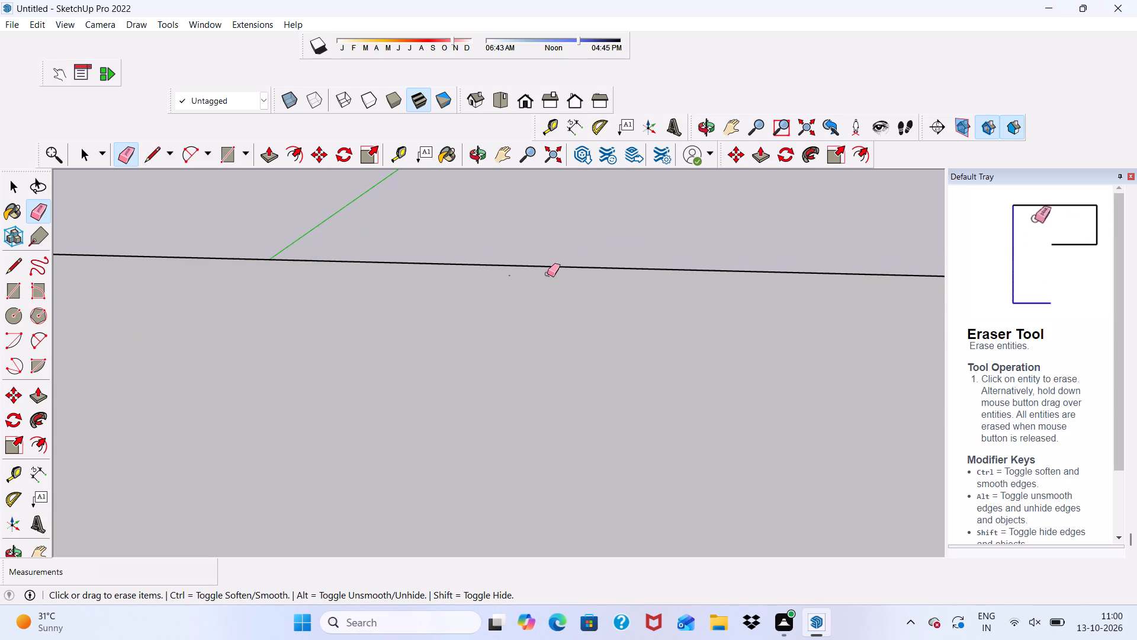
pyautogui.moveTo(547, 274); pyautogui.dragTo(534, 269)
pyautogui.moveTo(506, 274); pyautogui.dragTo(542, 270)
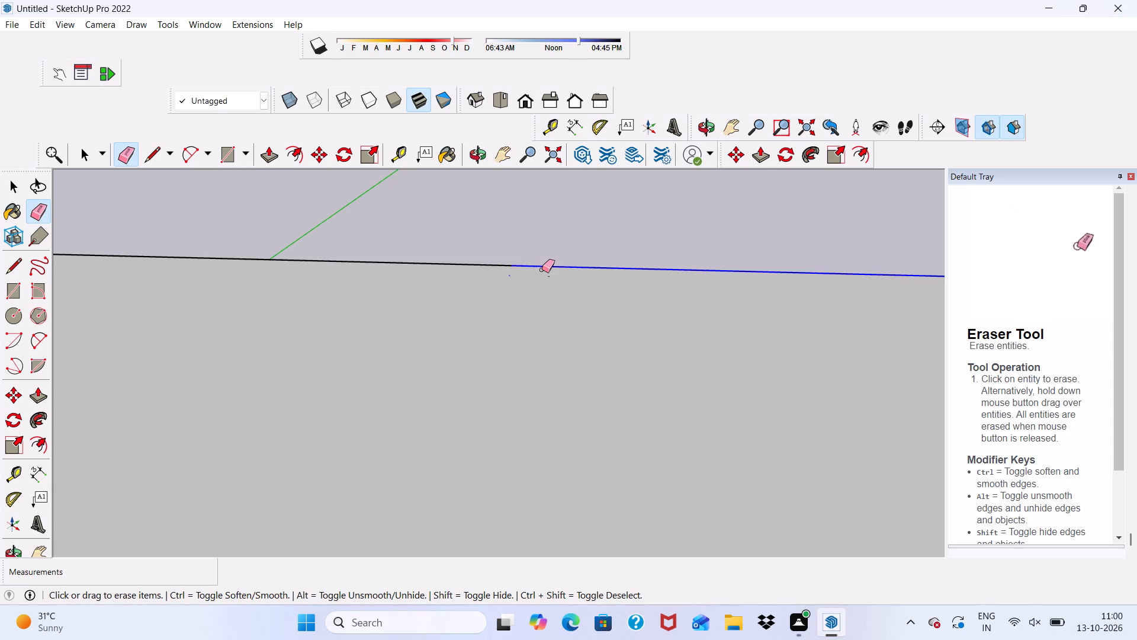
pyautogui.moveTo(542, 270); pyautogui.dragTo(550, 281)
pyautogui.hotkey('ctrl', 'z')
# Erase the two tiny leftover fragments on the roof top beside the rear edge above the partition wall.
pyautogui.scroll(4, 530, 269)
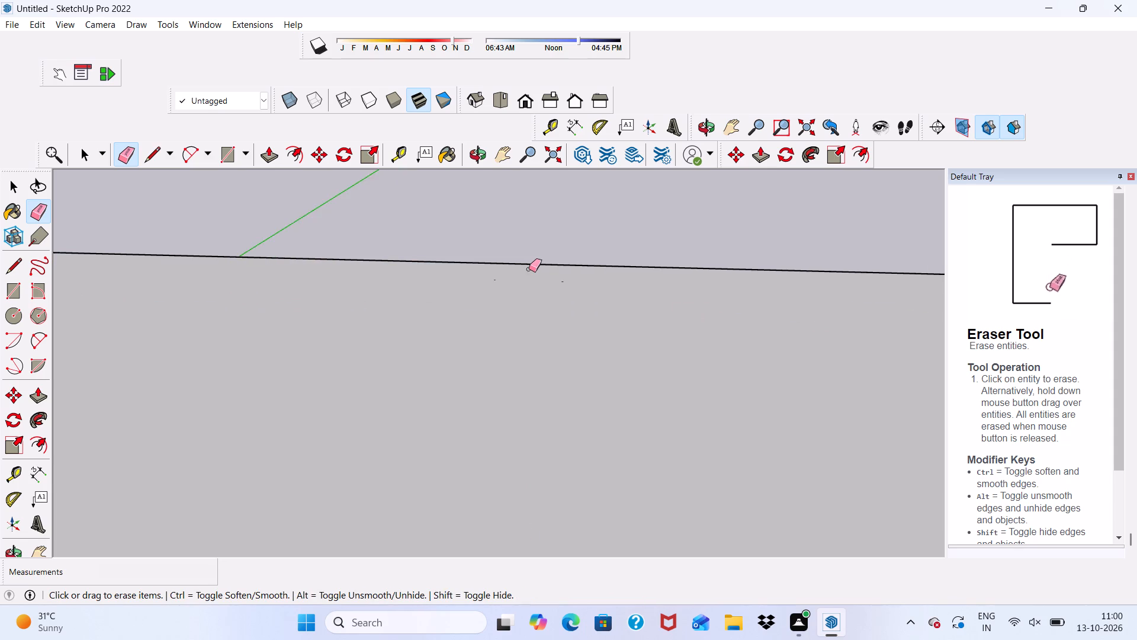
pyautogui.scroll(6, 529, 269)
pyautogui.click(482, 284)
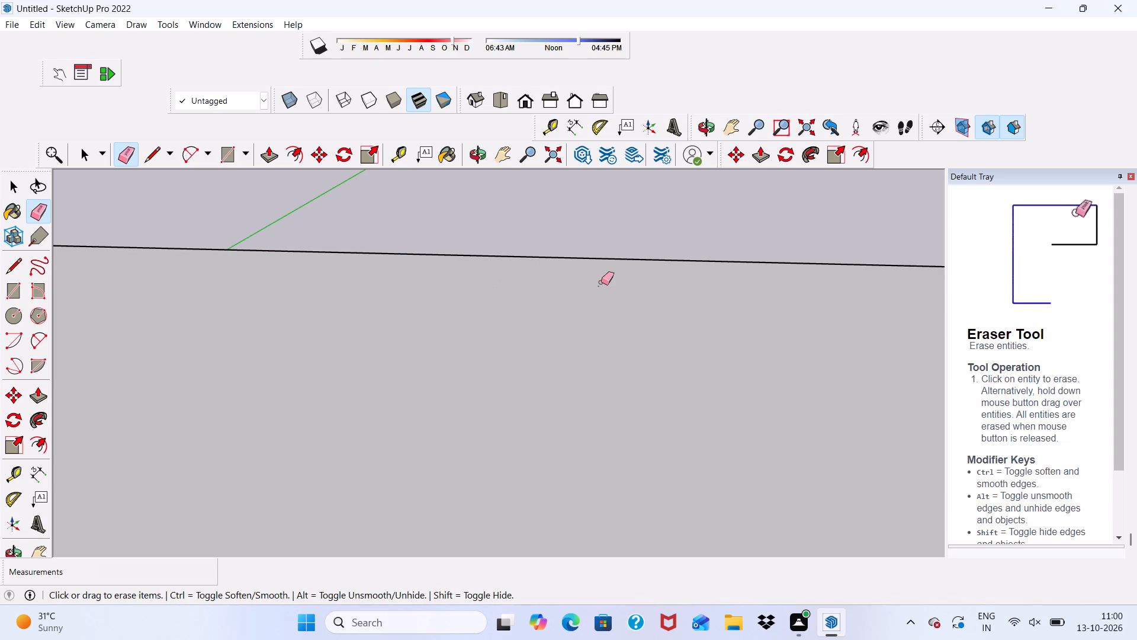
pyautogui.moveTo(595, 283); pyautogui.dragTo(600, 280)
pyautogui.click(602, 284)
pyautogui.scroll(-1, 437, 279)
# Offset the roof top's outline 9" inward.
pyautogui.press('space')
pyautogui.click(284, 158)
pyautogui.click(335, 282)
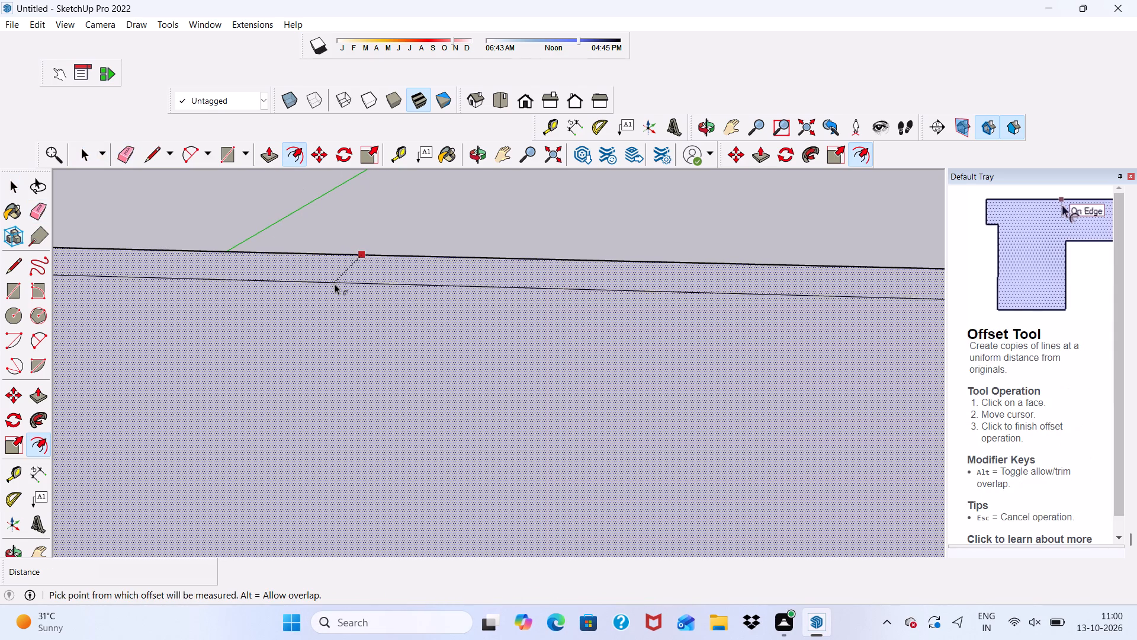
pyautogui.scroll(-20, 338, 279)
pyautogui.scroll(-8, 338, 279)
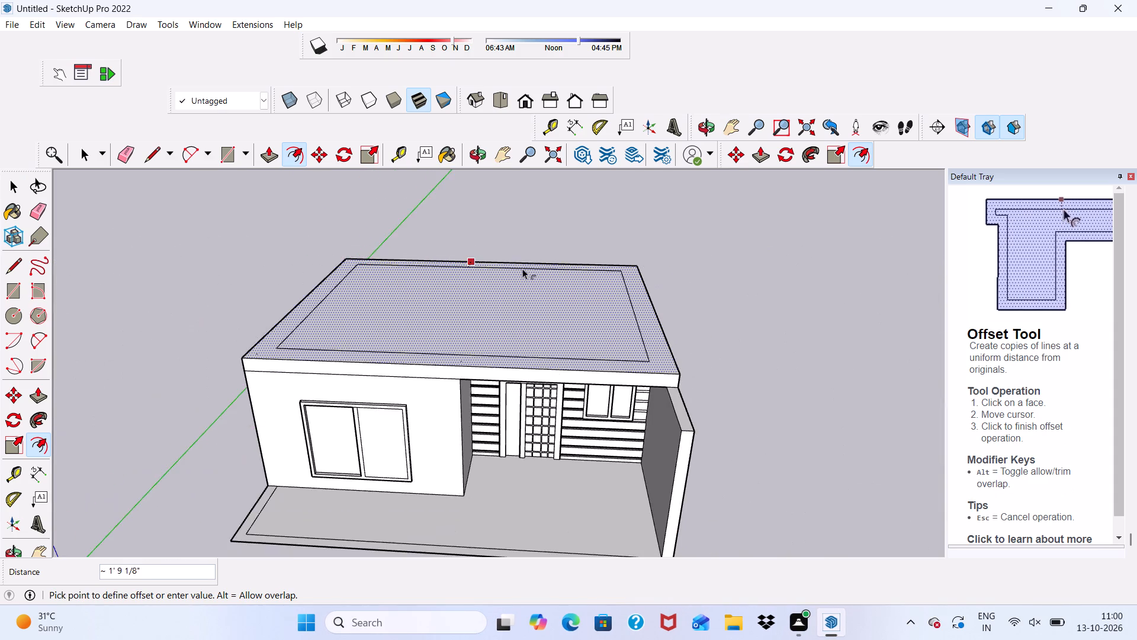
pyautogui.moveTo(523, 270); pyautogui.dragTo(534, 320, button='middle')
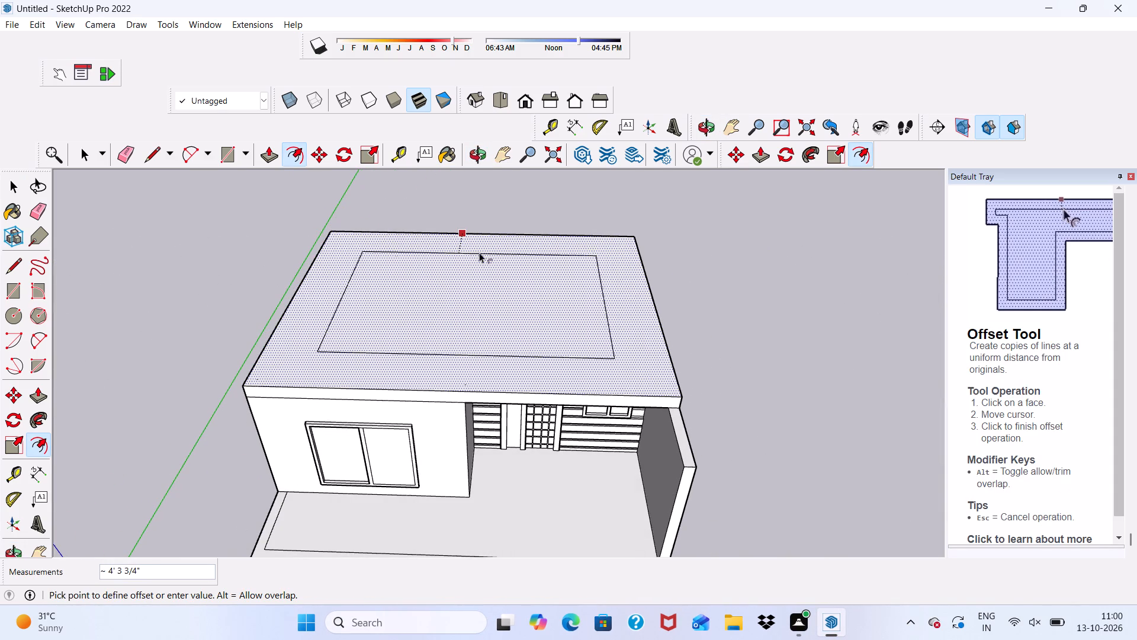
pyautogui.press('9')
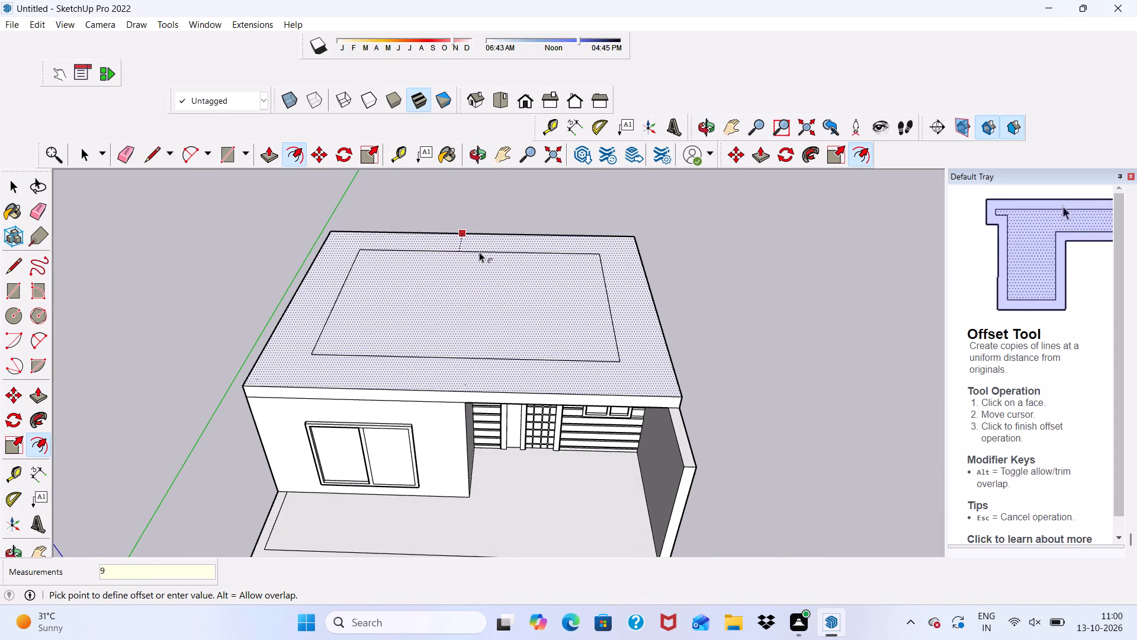
pyautogui.hotkey('shift', '"')
pyautogui.press('Return')
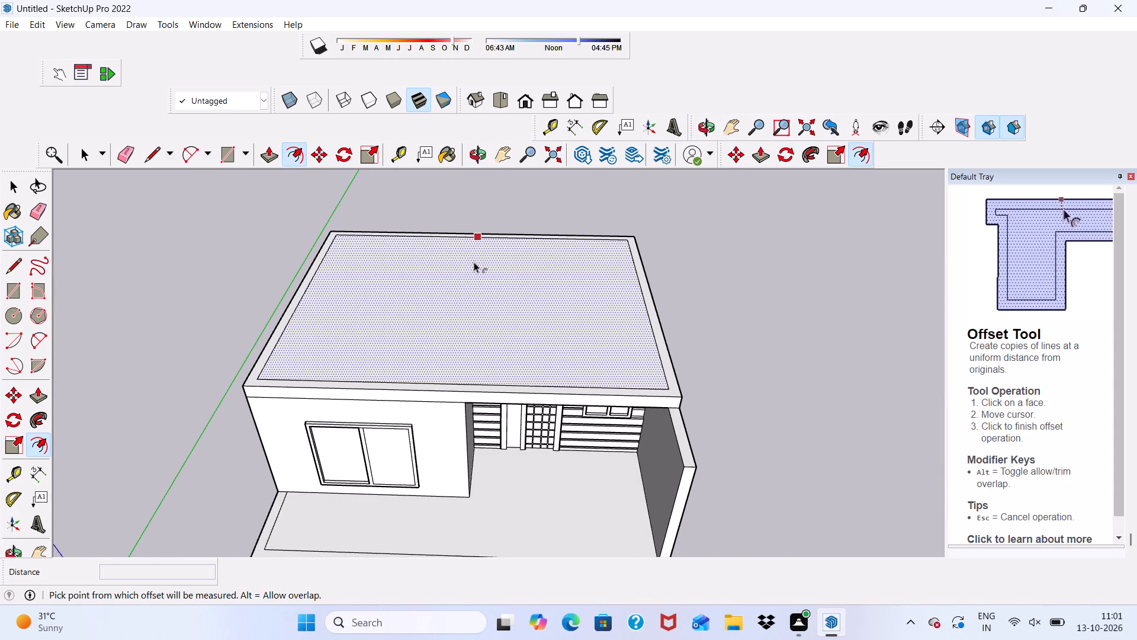
# Place a guide line across the roof top, parallel to the front inner offset edge and about 5' 10" behind it.
pyautogui.moveTo(501, 277); pyautogui.dragTo(532, 196, button='middle')
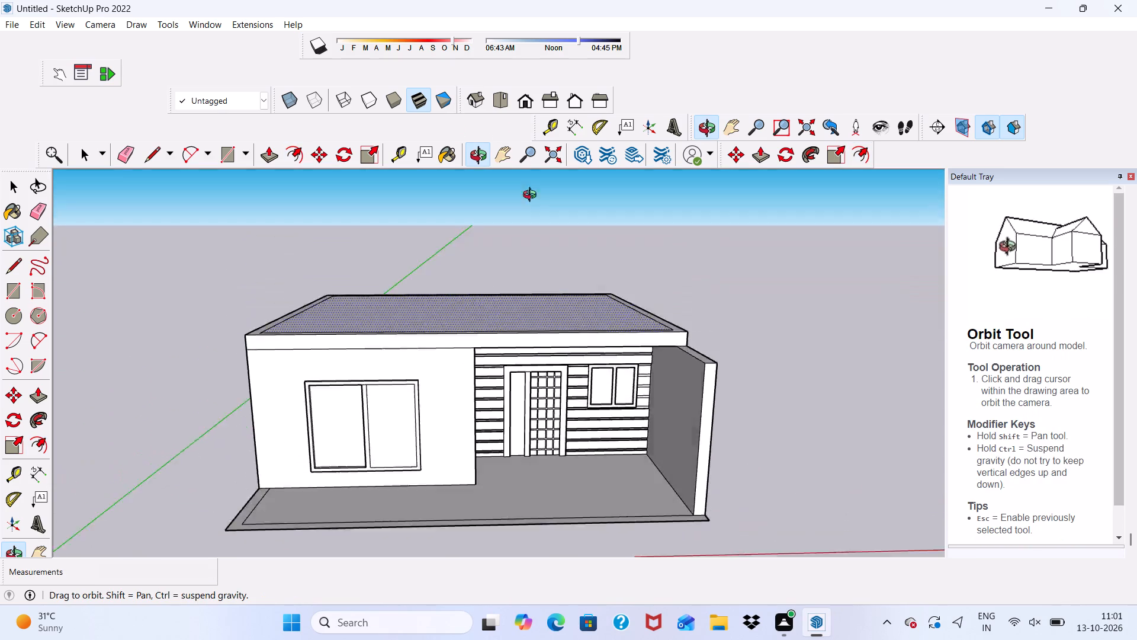
pyautogui.moveTo(532, 196); pyautogui.dragTo(447, 331, button='middle')
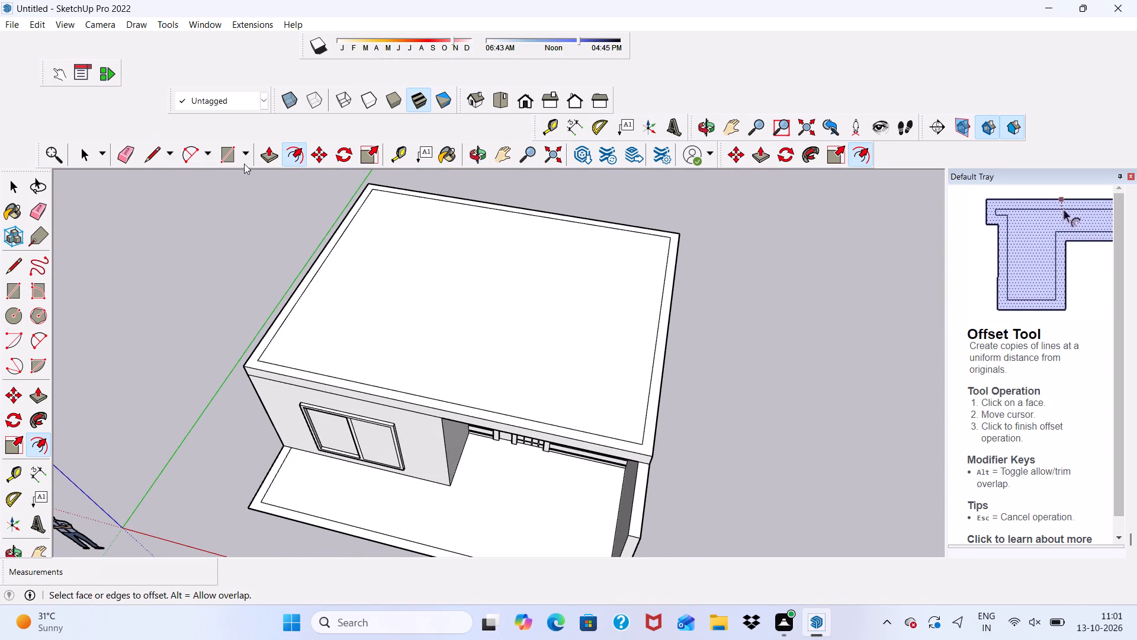
pyautogui.moveTo(224, 150); pyautogui.dragTo(224, 164)
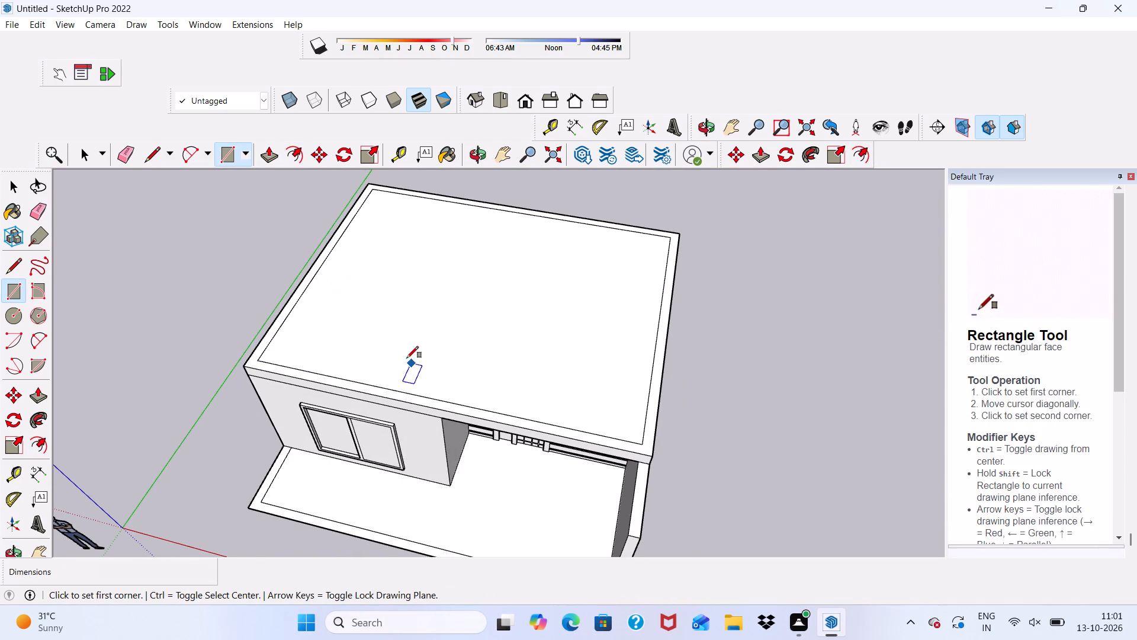
pyautogui.scroll(5, 400, 348)
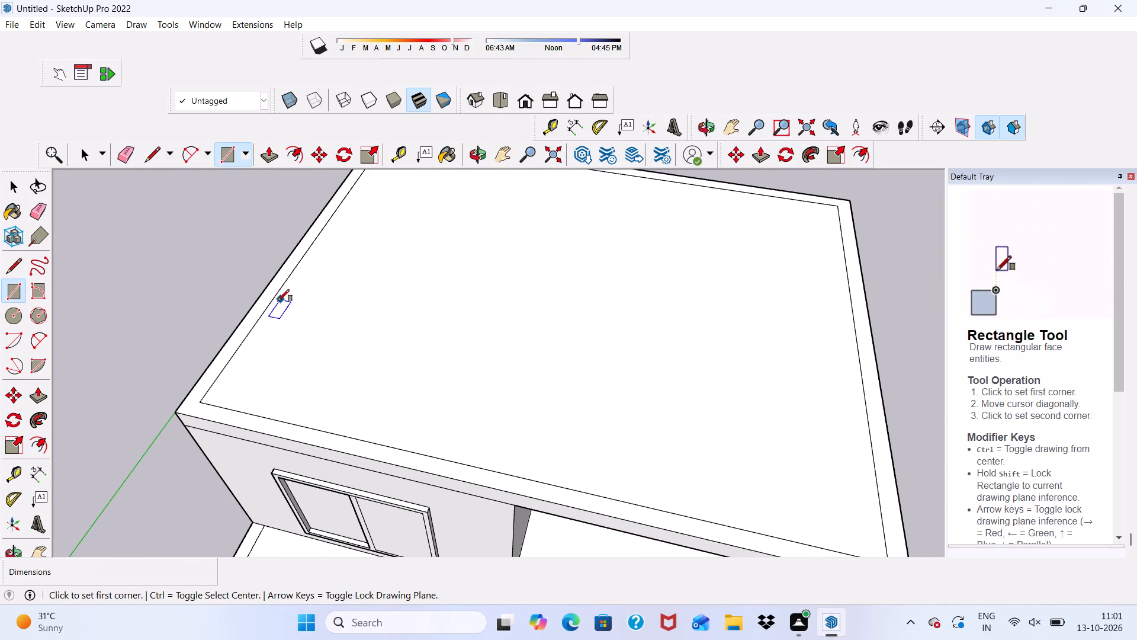
pyautogui.moveTo(394, 151); pyautogui.dragTo(390, 156)
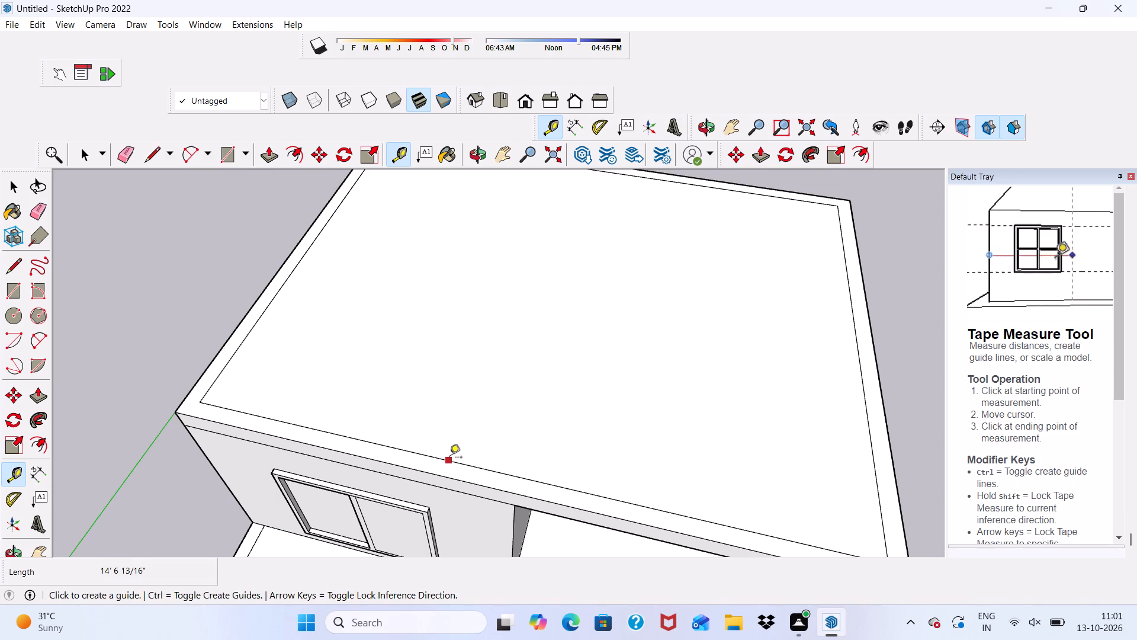
pyautogui.click(449, 458)
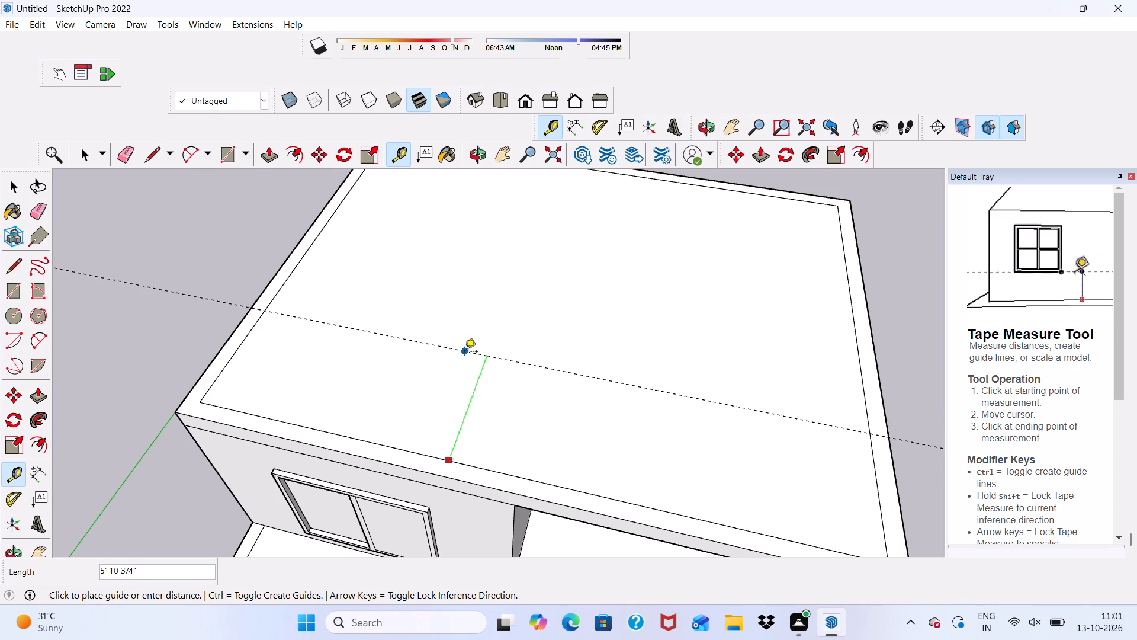
pyautogui.click(465, 354)
# Place a second guide line across the roof top, parallel to the first guide and 9" behind it.
pyautogui.click(472, 357)
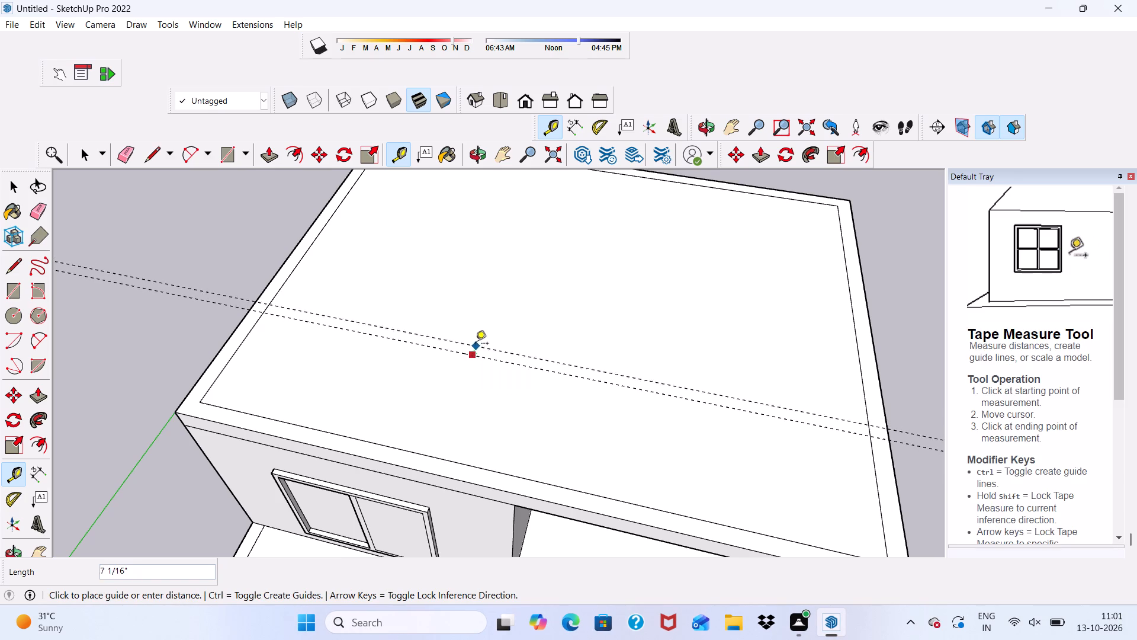
pyautogui.press('9')
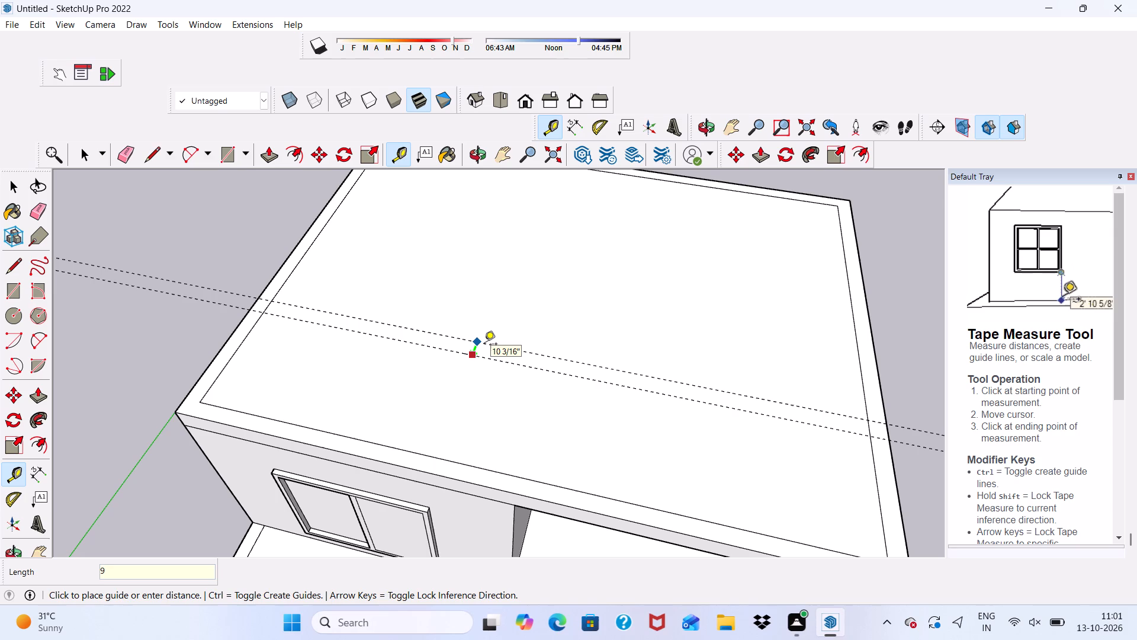
pyautogui.hotkey('shift', '"')
pyautogui.press('Return')
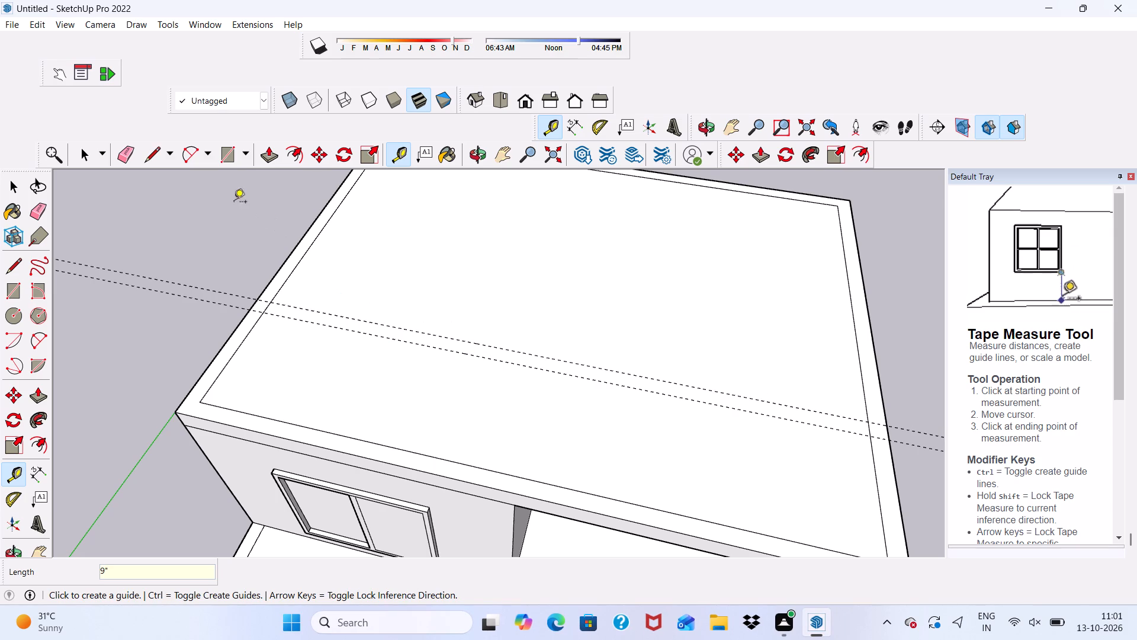
# Draw two 28' 6" lines along the guides, each spanning between the side edges of the roof's inset outline.
pyautogui.click(146, 159)
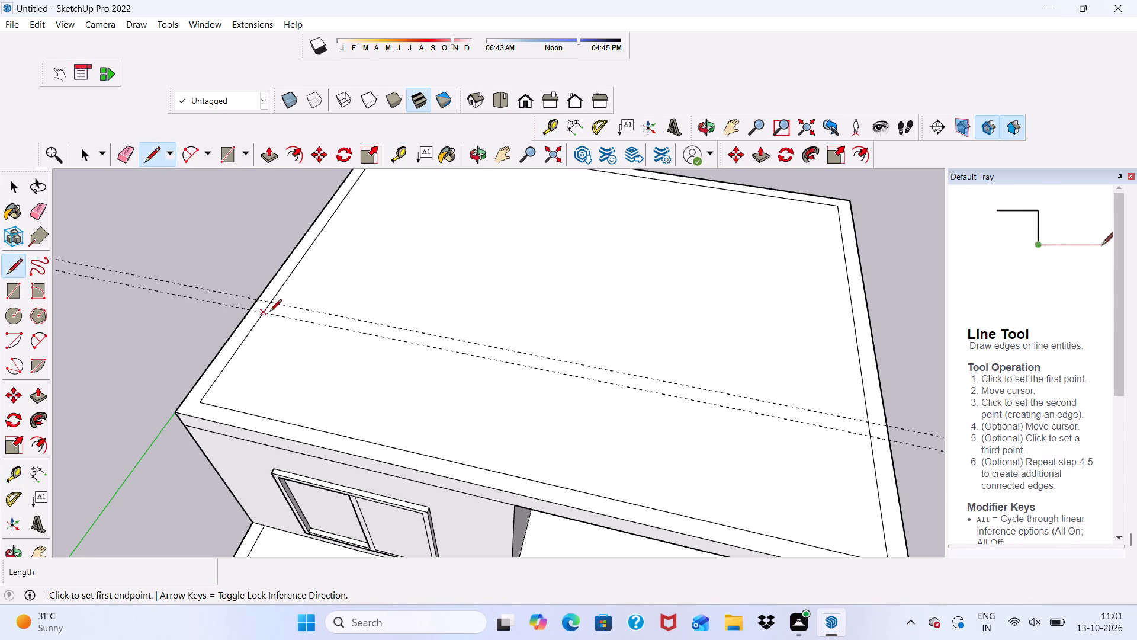
pyautogui.scroll(6, 266, 341)
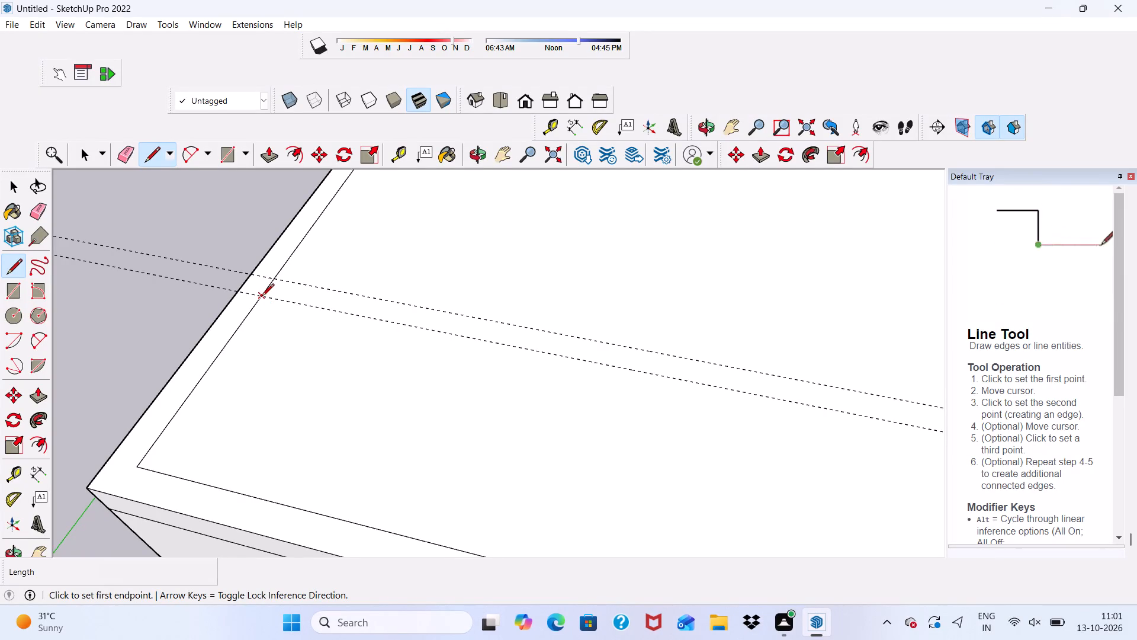
pyautogui.click(262, 299)
pyautogui.scroll(-7, 409, 307)
pyautogui.scroll(-7, 97, 284)
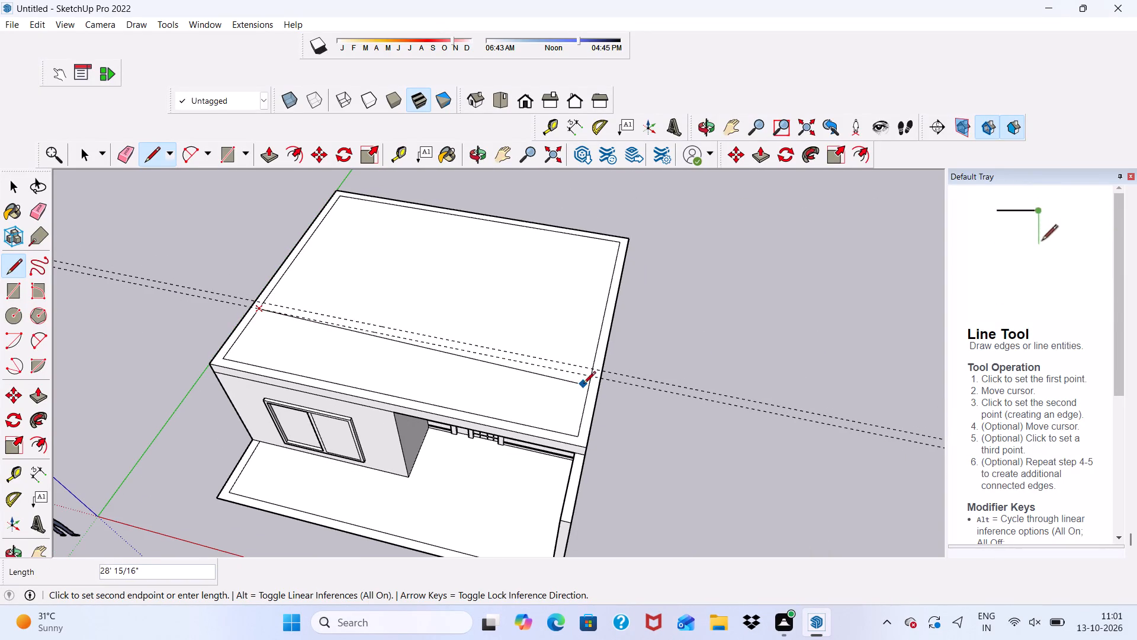
pyautogui.scroll(8, 593, 376)
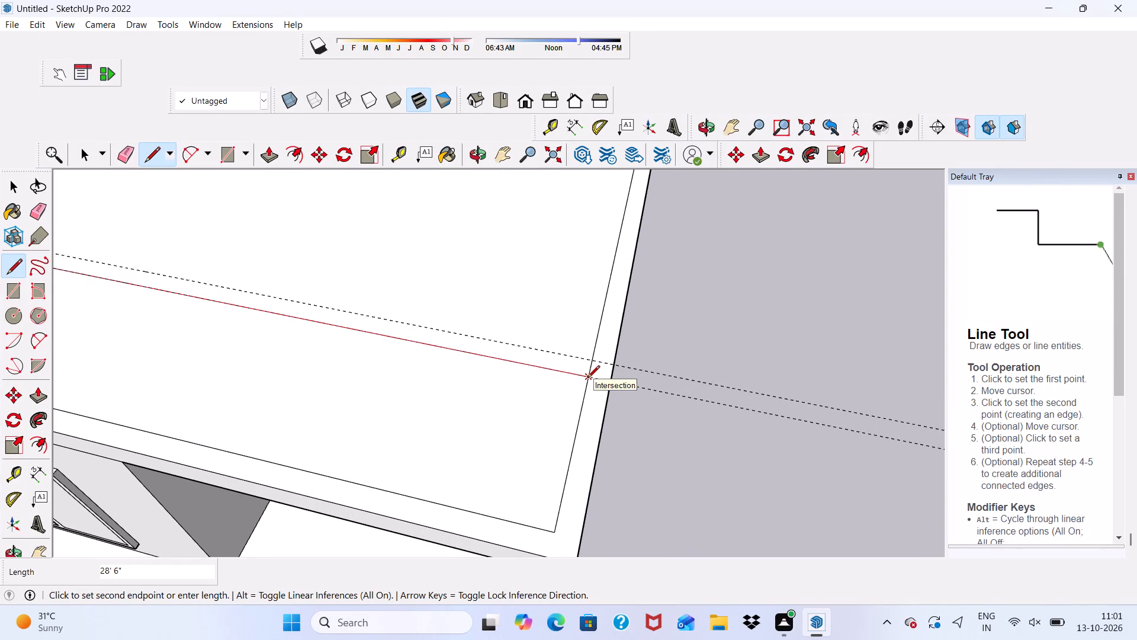
pyautogui.click(586, 379)
pyautogui.scroll(6, 595, 372)
pyautogui.click(591, 357)
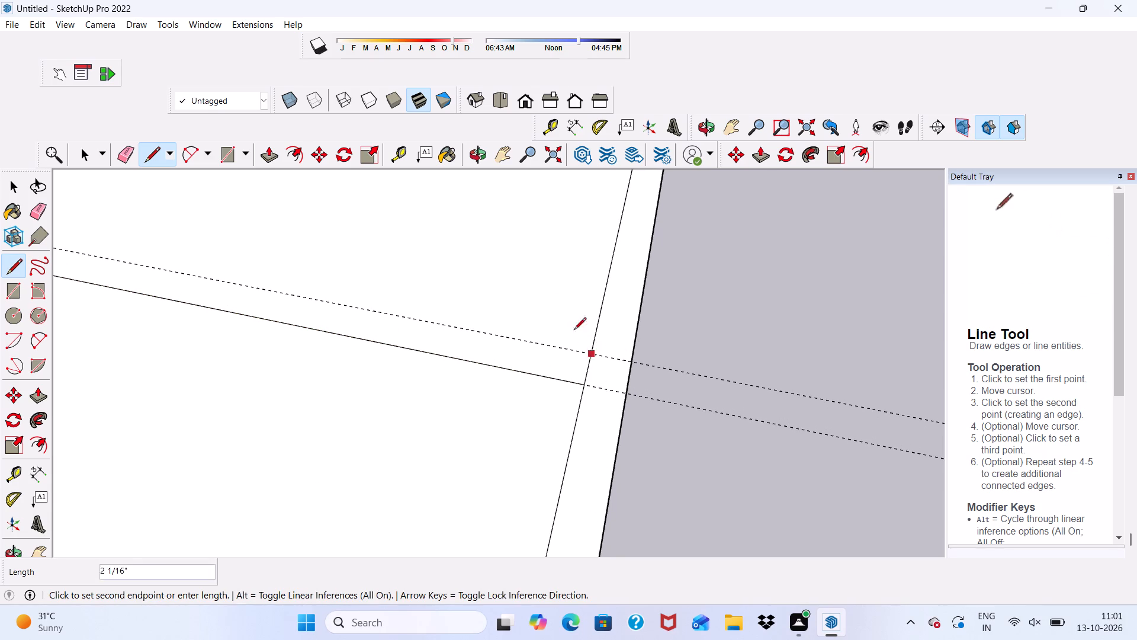
pyautogui.scroll(-19, 548, 321)
pyautogui.scroll(6, 303, 256)
pyautogui.scroll(5, 392, 303)
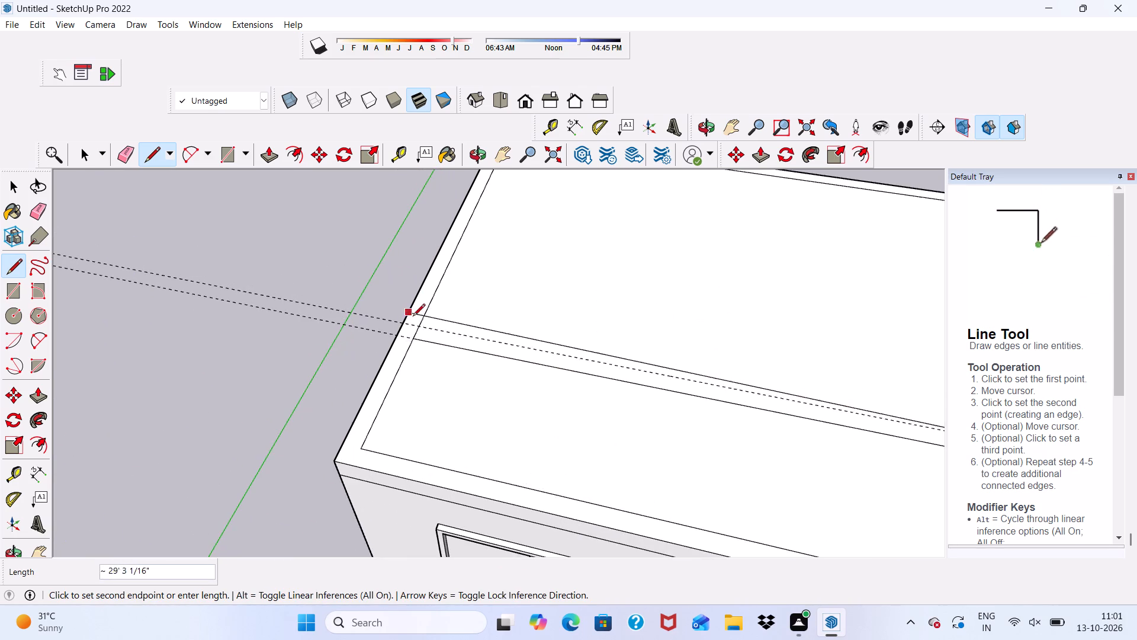
pyautogui.scroll(6, 428, 335)
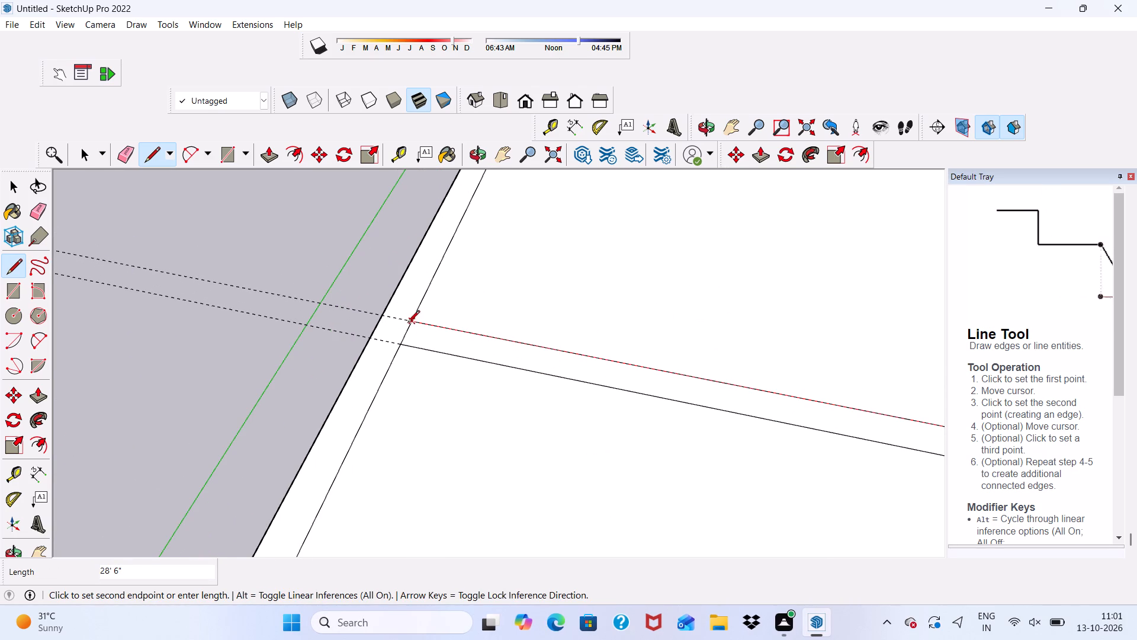
pyautogui.click(407, 324)
# Erase both guide lines crossing the roof.
pyautogui.moveTo(120, 156); pyautogui.dragTo(124, 168)
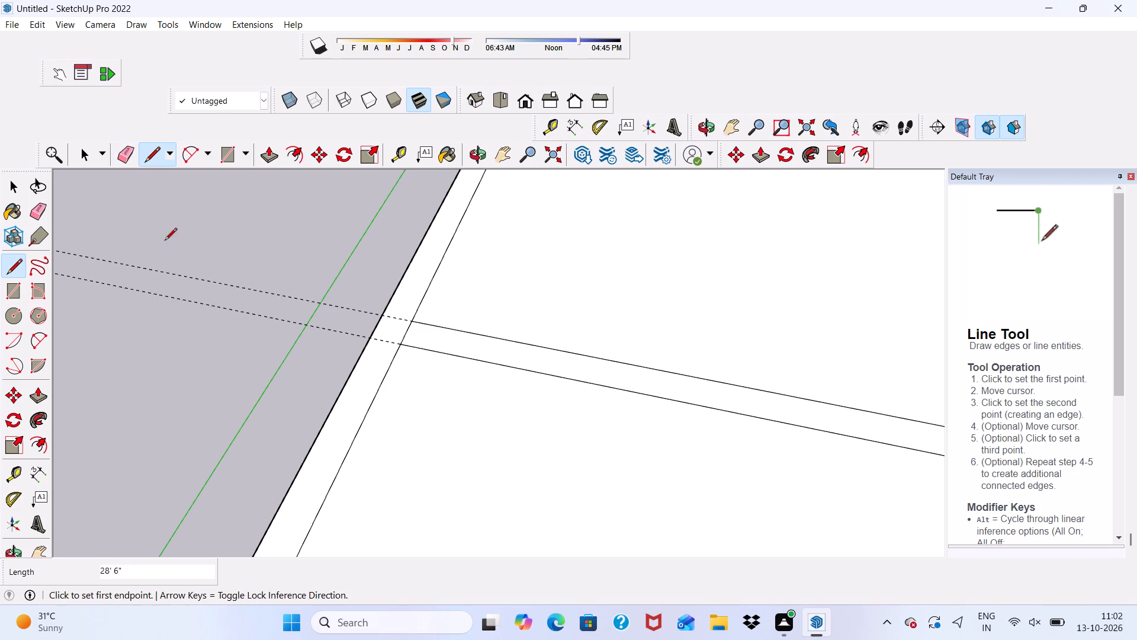
pyautogui.click(123, 158)
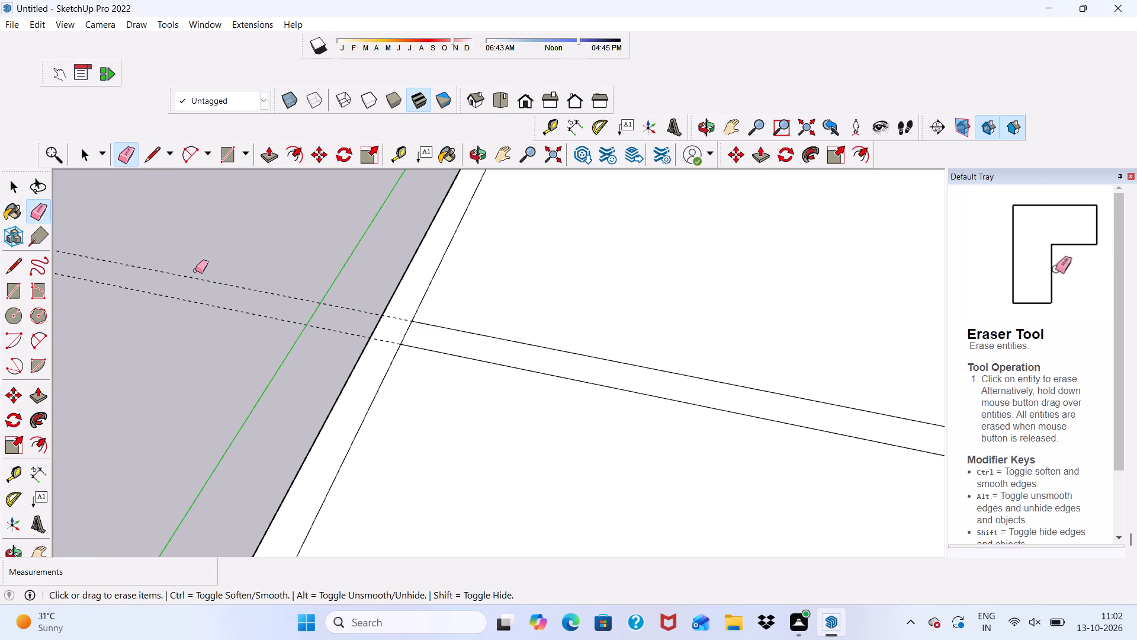
pyautogui.moveTo(197, 271); pyautogui.dragTo(203, 303)
# Erase the two short inset-outline segments between the parallel lines, one at each side of the roof.
pyautogui.scroll(-14, 202, 296)
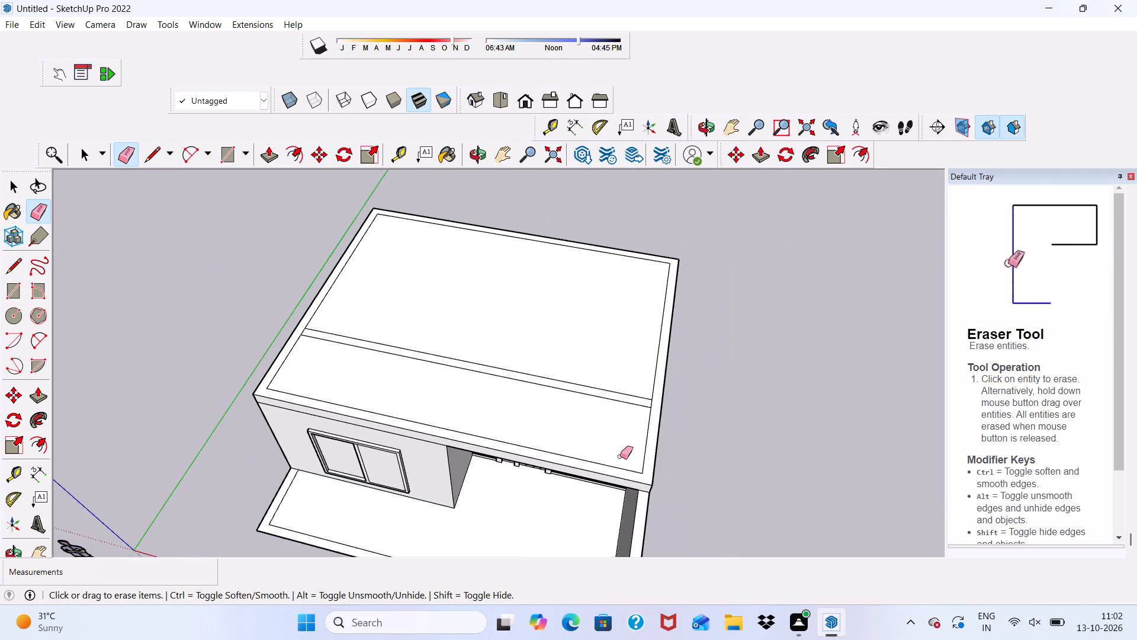
pyautogui.scroll(4, 690, 477)
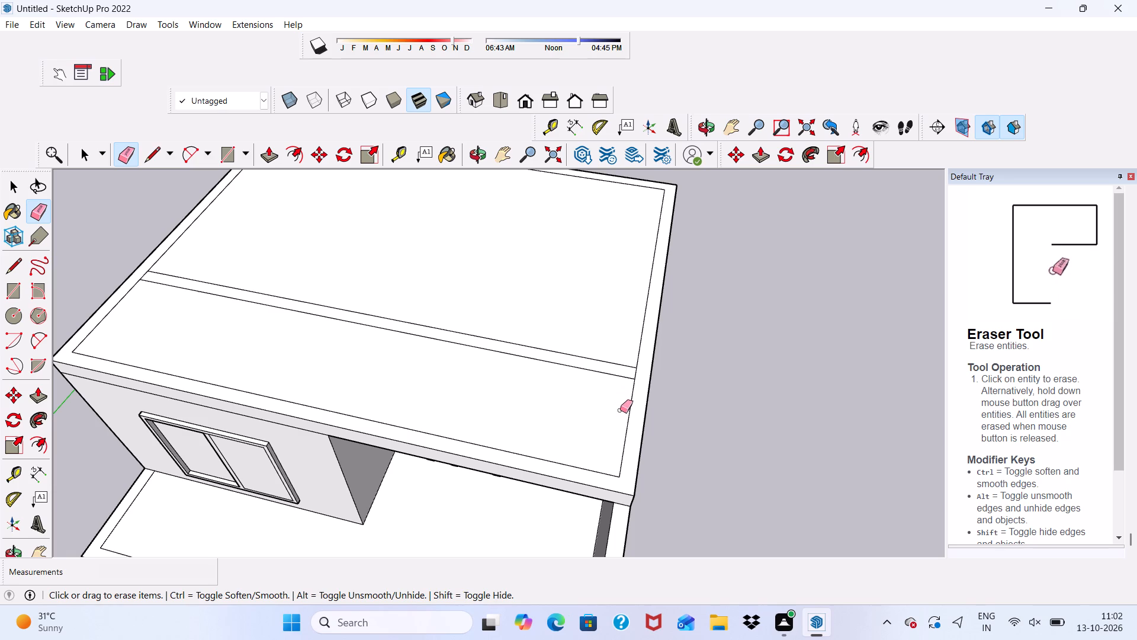
pyautogui.scroll(-1, 624, 415)
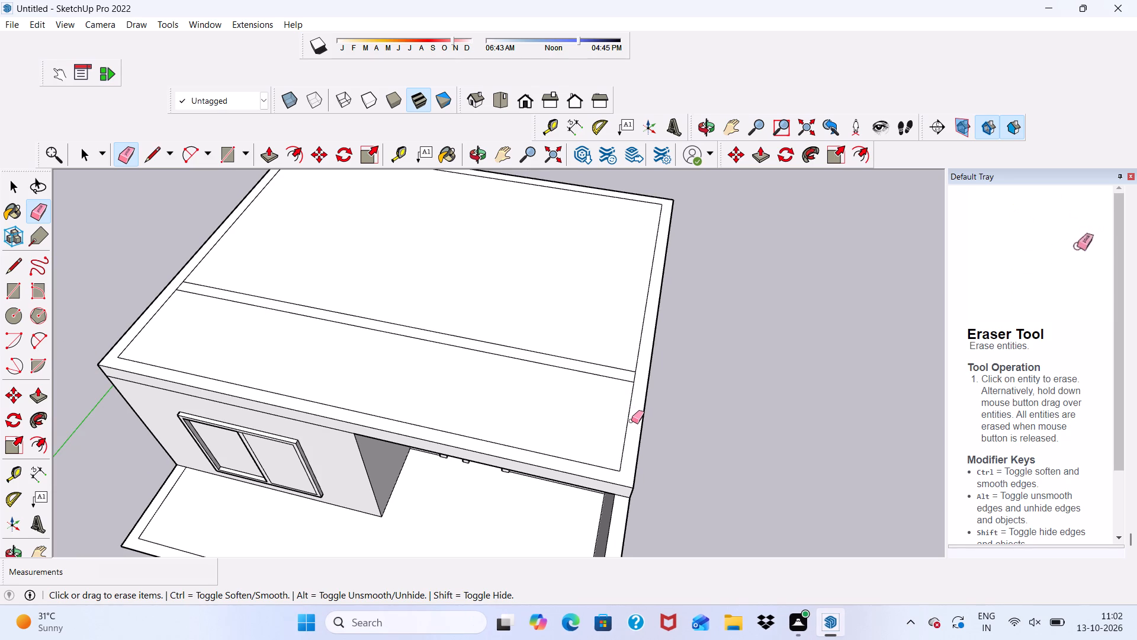
pyautogui.scroll(4, 628, 412)
pyautogui.scroll(1, 632, 356)
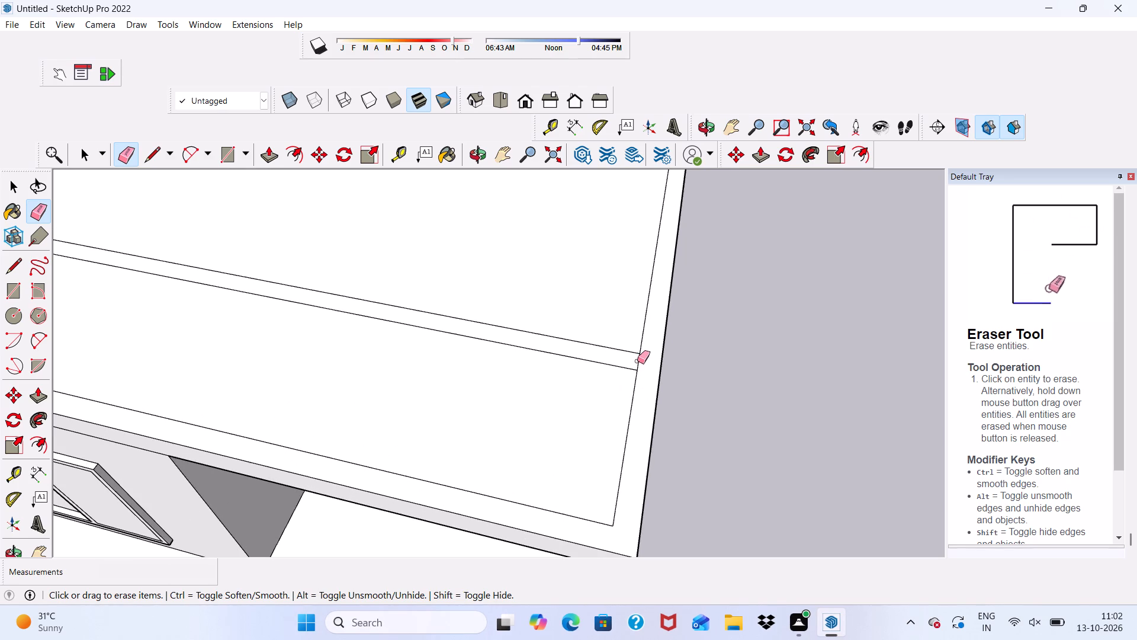
pyautogui.click(638, 362)
pyautogui.scroll(-7, 642, 365)
pyautogui.scroll(-6, 730, 415)
pyautogui.scroll(6, 262, 321)
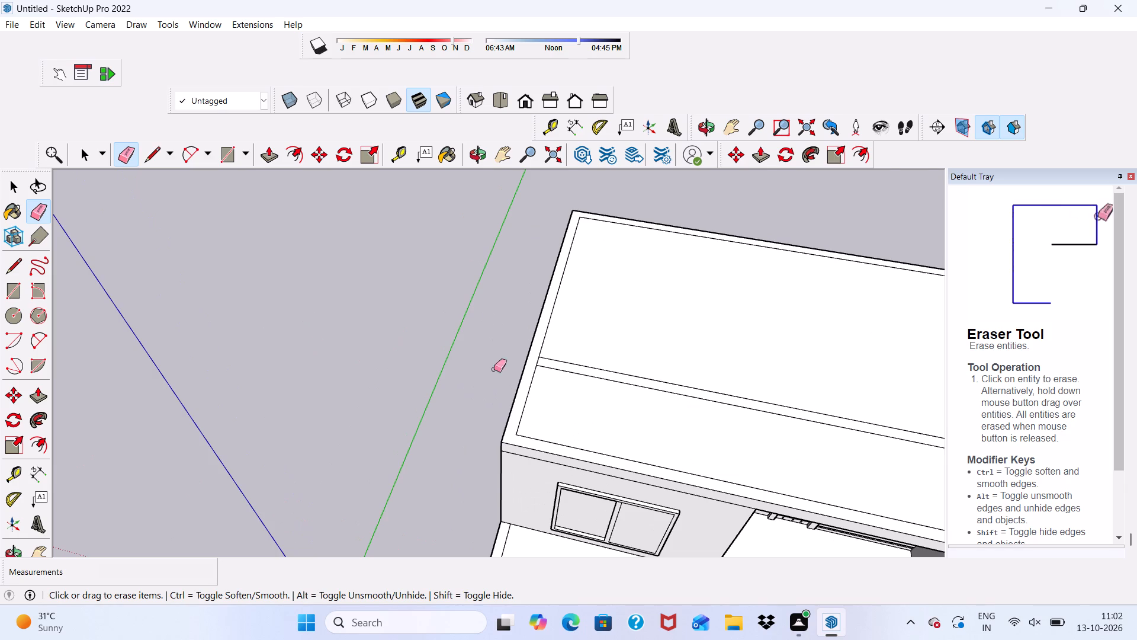
pyautogui.scroll(6, 548, 358)
pyautogui.click(529, 361)
pyautogui.scroll(-7, 423, 361)
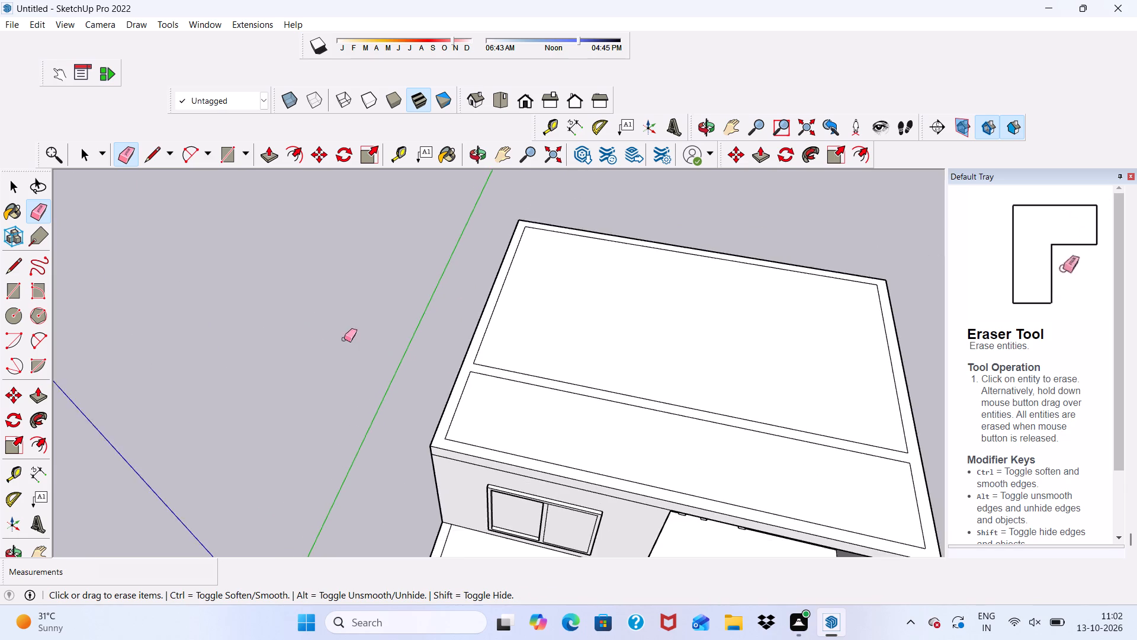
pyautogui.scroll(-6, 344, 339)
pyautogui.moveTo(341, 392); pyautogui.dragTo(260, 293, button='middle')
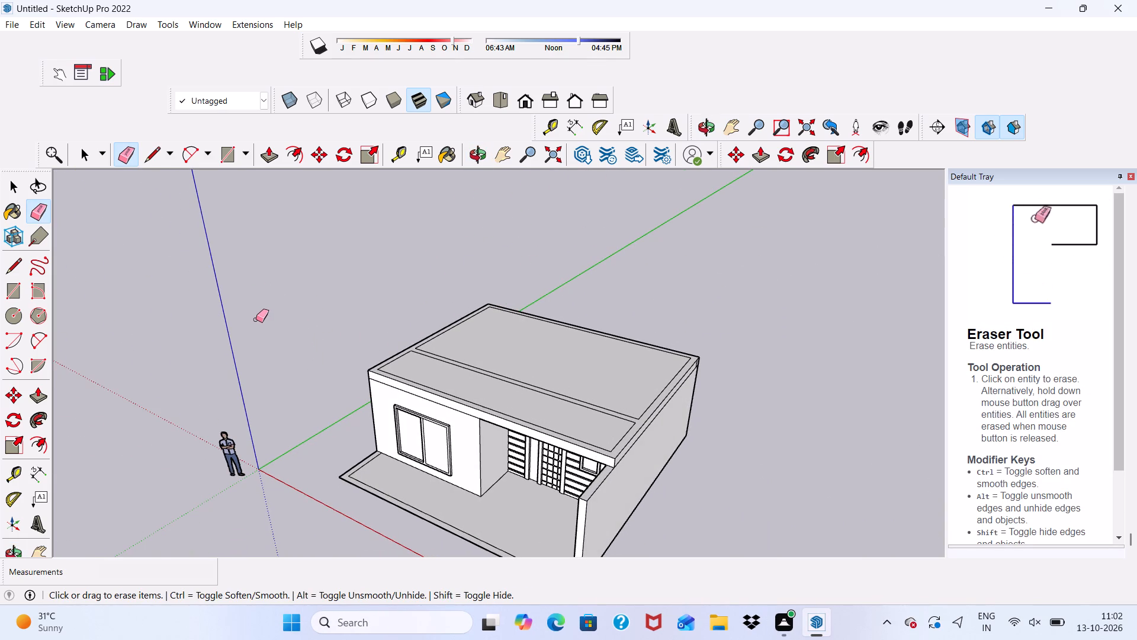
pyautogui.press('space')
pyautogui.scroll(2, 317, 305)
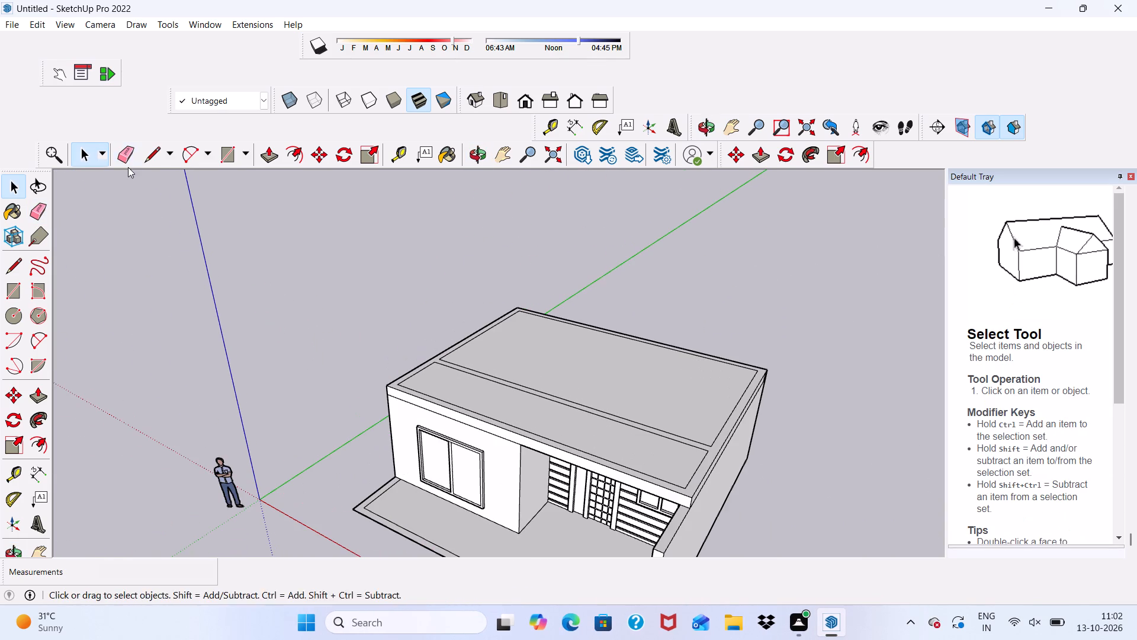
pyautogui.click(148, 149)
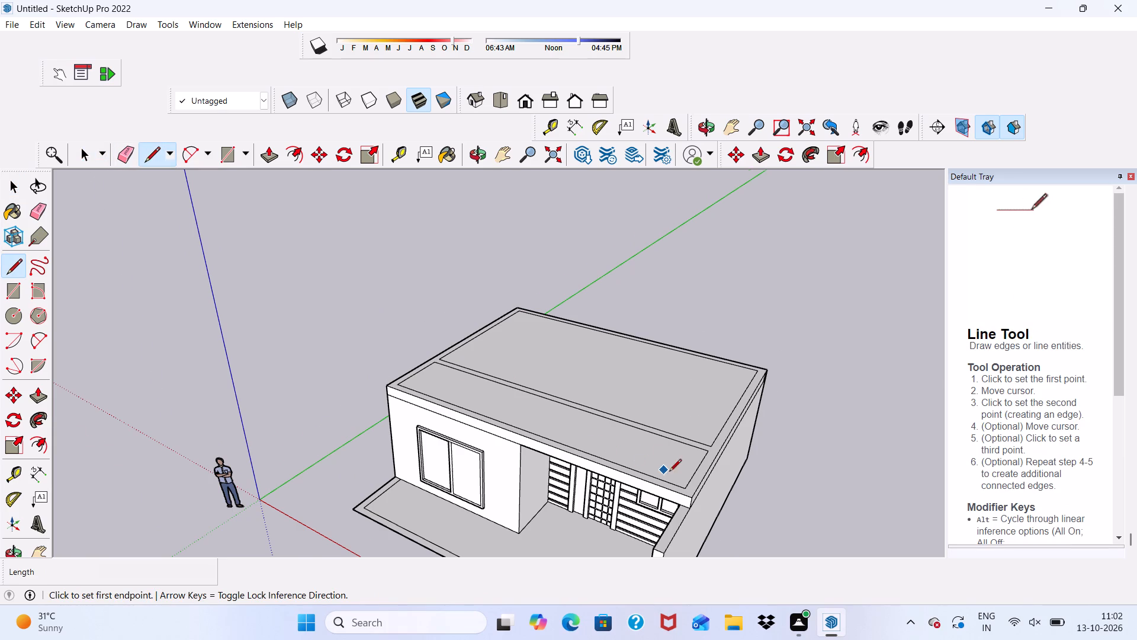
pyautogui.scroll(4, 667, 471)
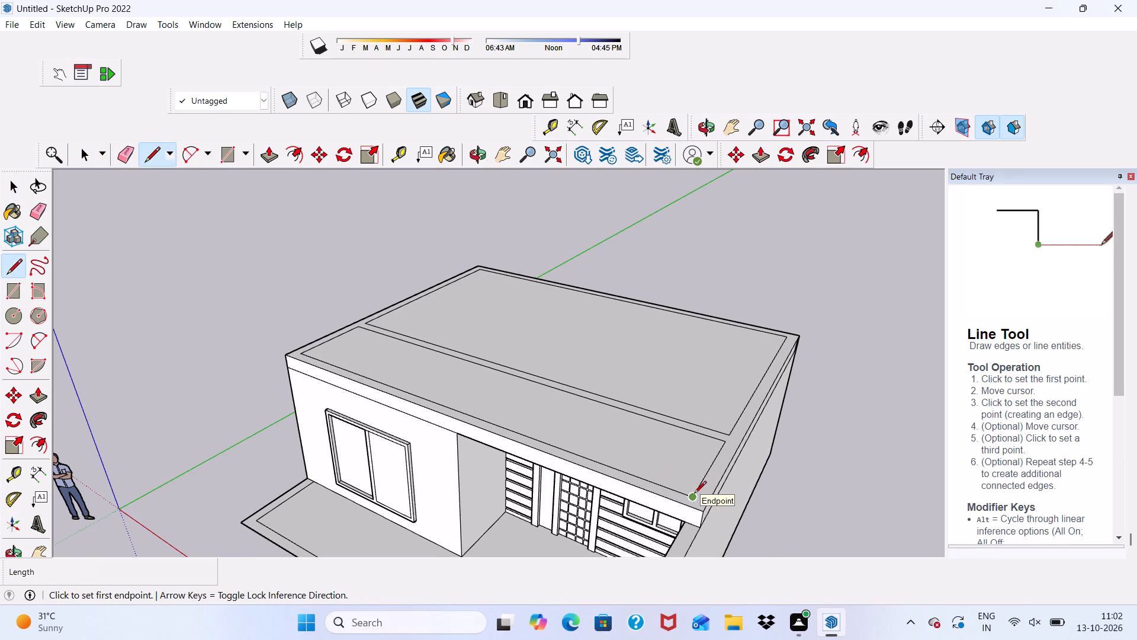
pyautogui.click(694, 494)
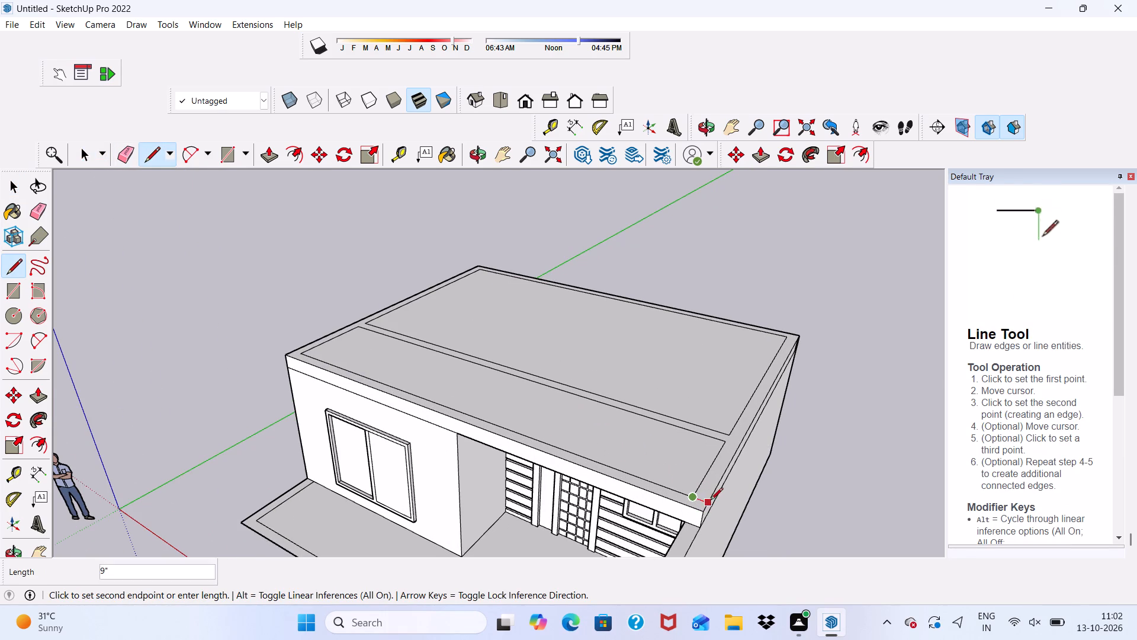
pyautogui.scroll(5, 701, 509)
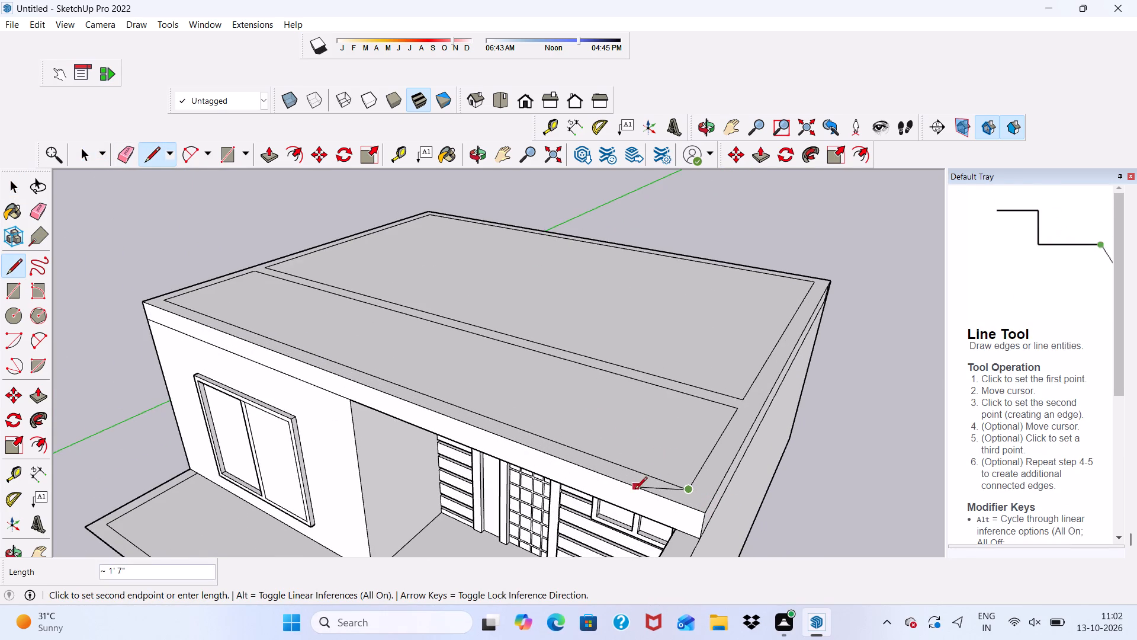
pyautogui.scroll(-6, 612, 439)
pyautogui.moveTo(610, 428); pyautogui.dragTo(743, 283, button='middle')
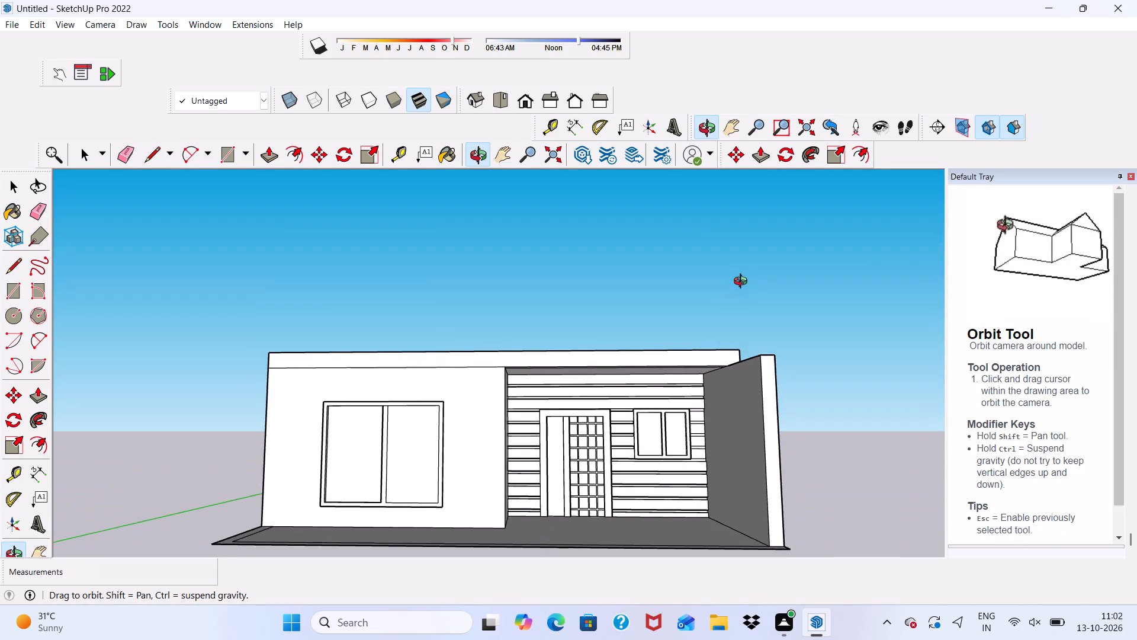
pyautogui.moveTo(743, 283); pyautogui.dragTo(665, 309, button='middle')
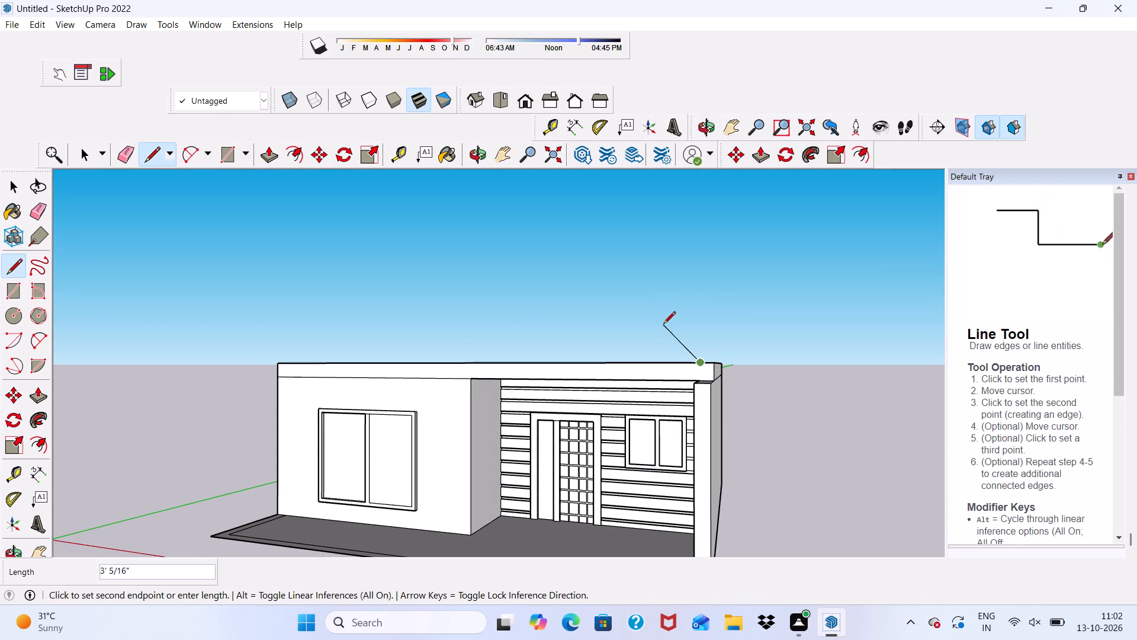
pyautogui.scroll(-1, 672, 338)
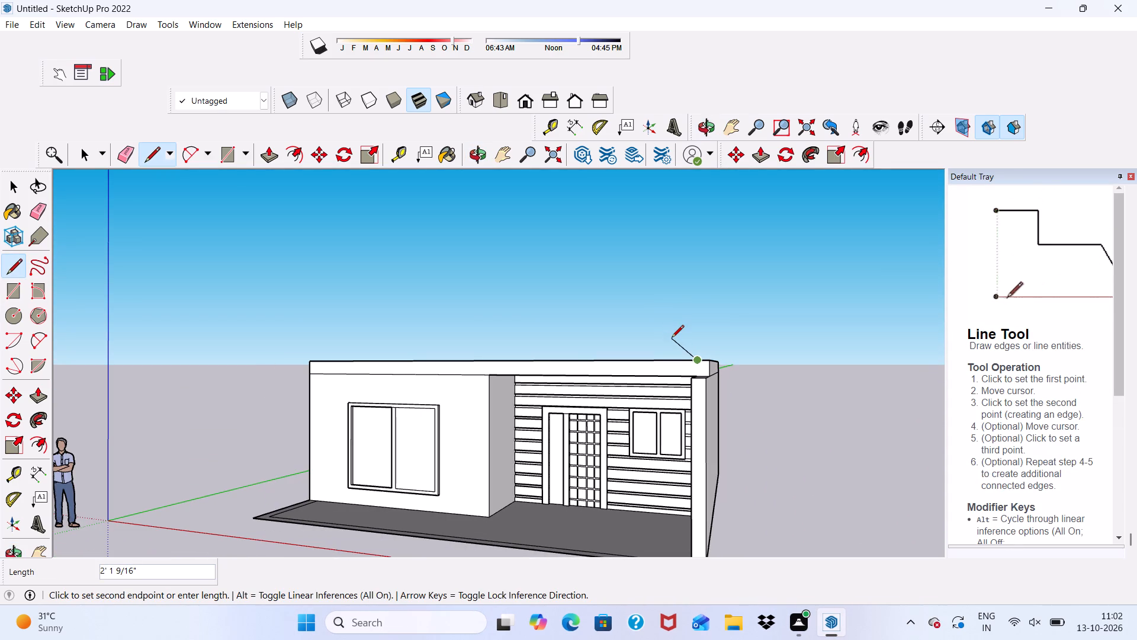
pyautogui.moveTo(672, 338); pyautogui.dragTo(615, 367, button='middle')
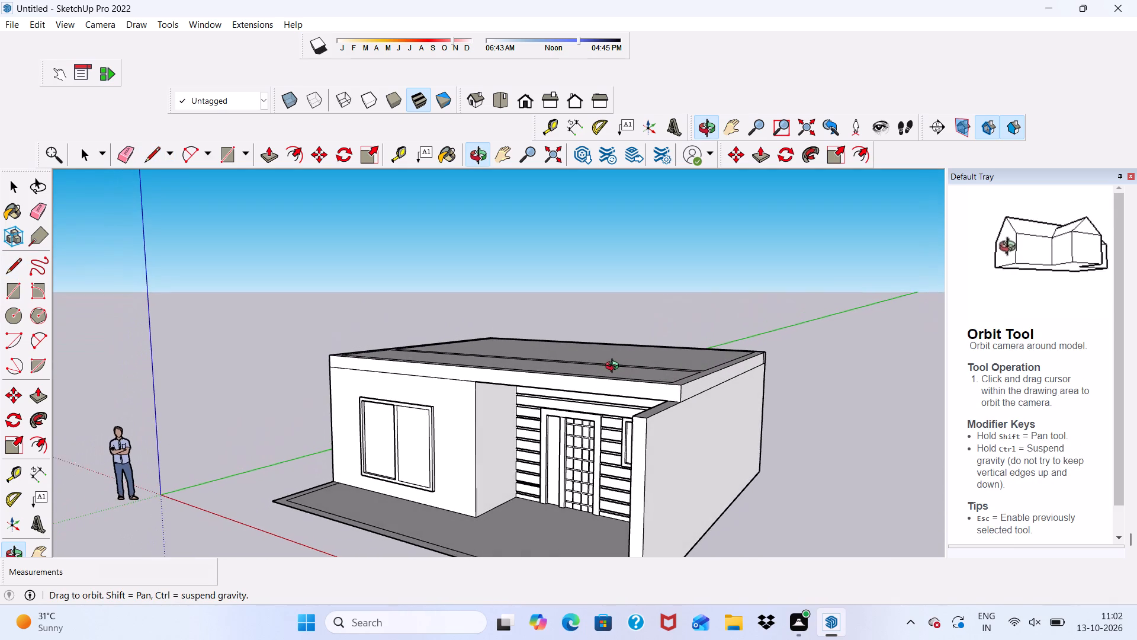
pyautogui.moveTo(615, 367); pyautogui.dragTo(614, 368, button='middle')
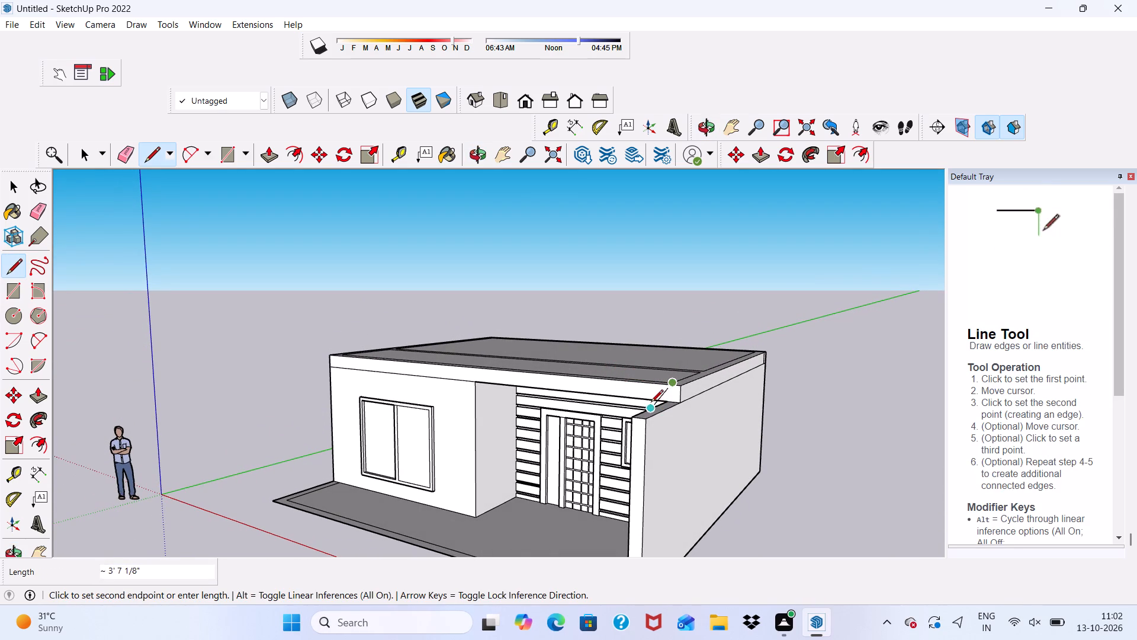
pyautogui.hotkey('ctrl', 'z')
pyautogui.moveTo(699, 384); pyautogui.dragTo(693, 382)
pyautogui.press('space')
# Push/Pull the roof slab's front face outward by about 5' 5" to form an overhang above the porch.
pyautogui.scroll(6, 537, 407)
pyautogui.scroll(-3, 534, 388)
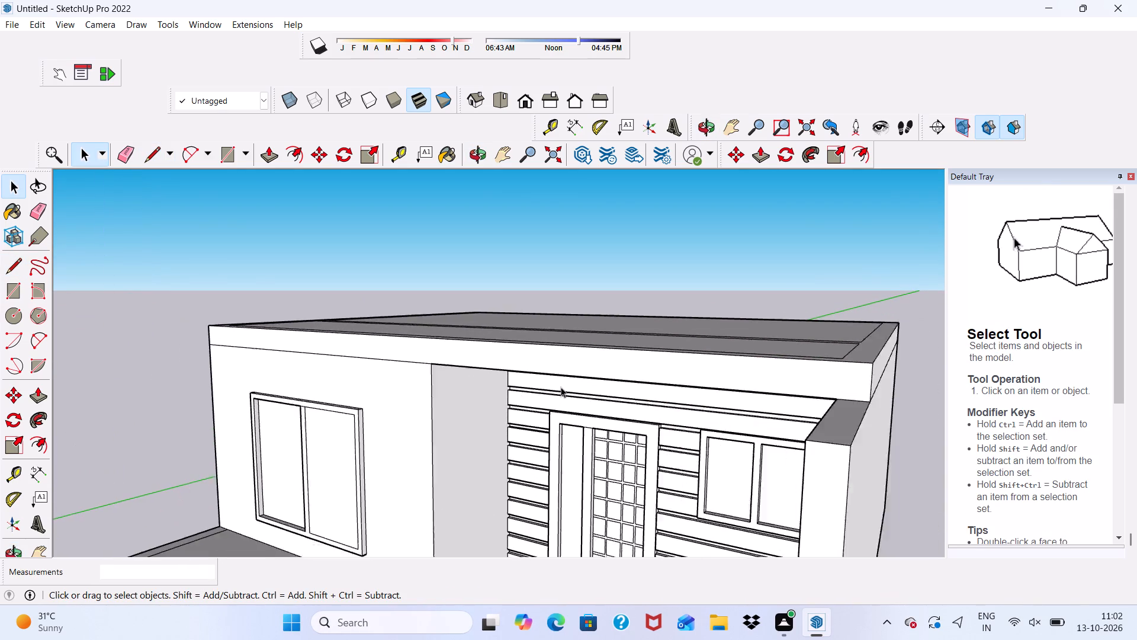
pyautogui.scroll(-2, 561, 387)
pyautogui.moveTo(600, 389); pyautogui.dragTo(560, 438, button='middle')
pyautogui.scroll(6, 611, 407)
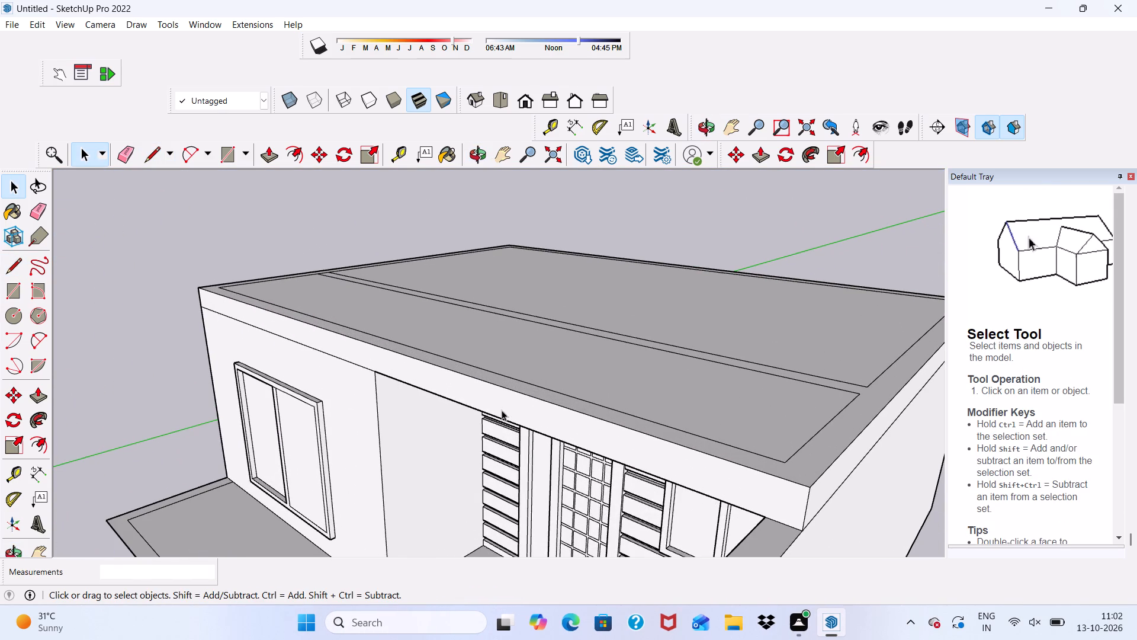
pyautogui.click(502, 400)
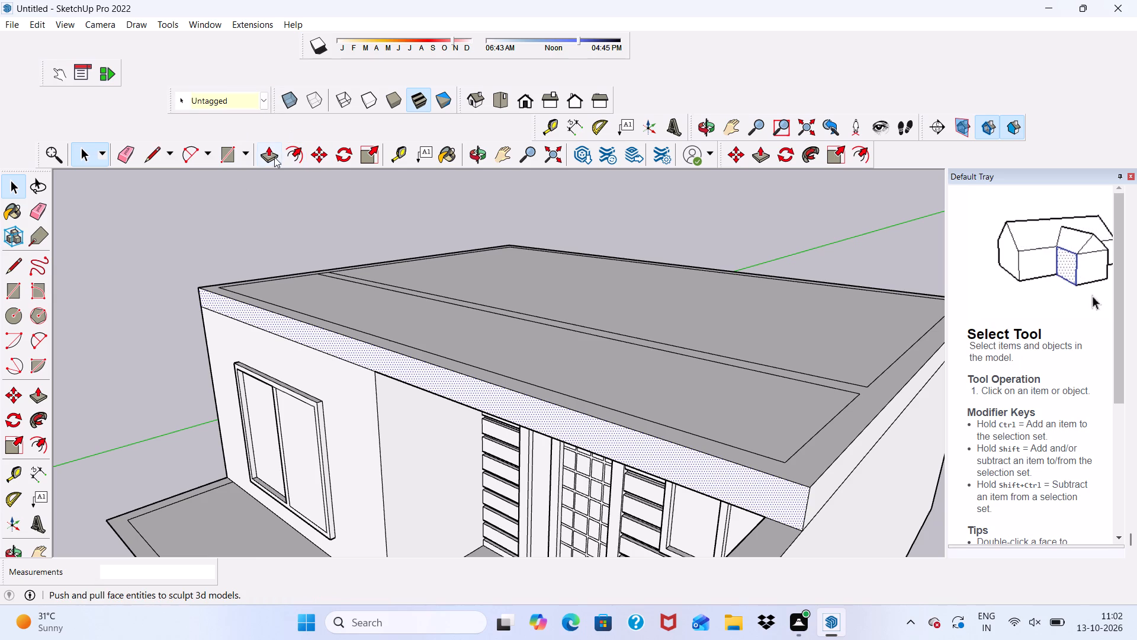
pyautogui.moveTo(263, 155); pyautogui.dragTo(267, 165)
pyautogui.click(382, 359)
pyautogui.scroll(-2, 364, 368)
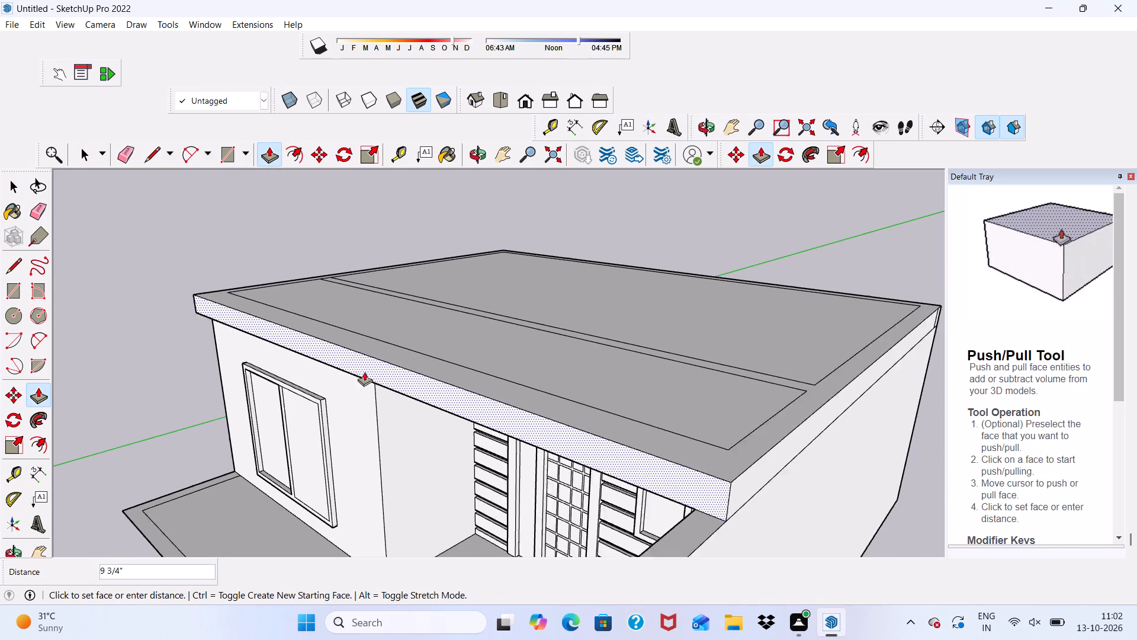
pyautogui.scroll(-7, 364, 372)
pyautogui.click(440, 440)
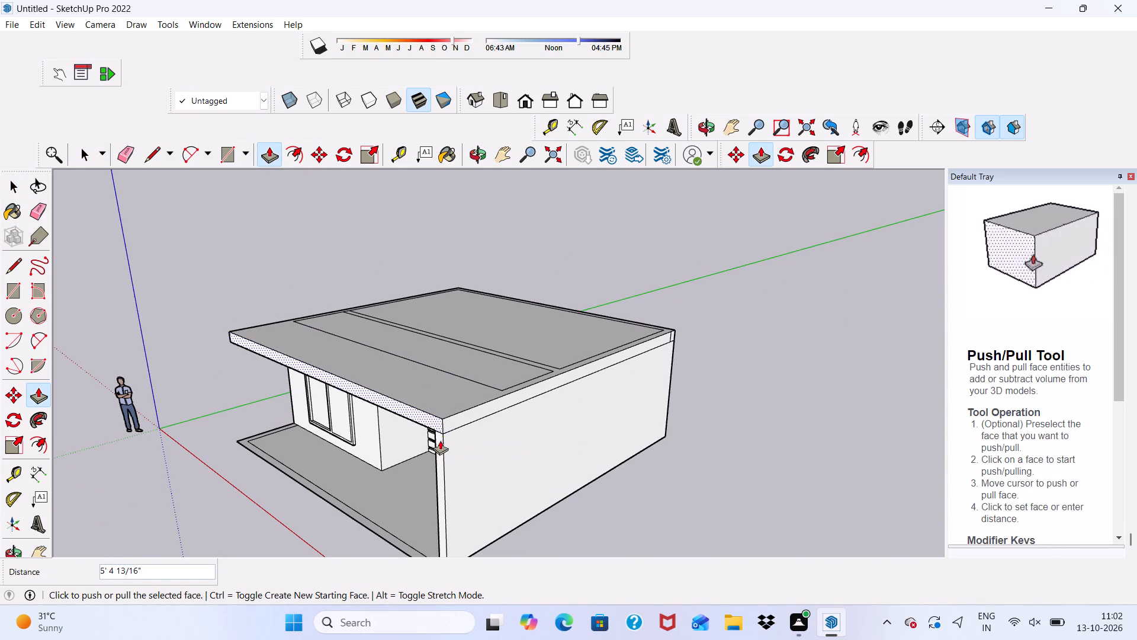
pyautogui.moveTo(420, 386); pyautogui.dragTo(374, 462, button='middle')
pyautogui.press('space')
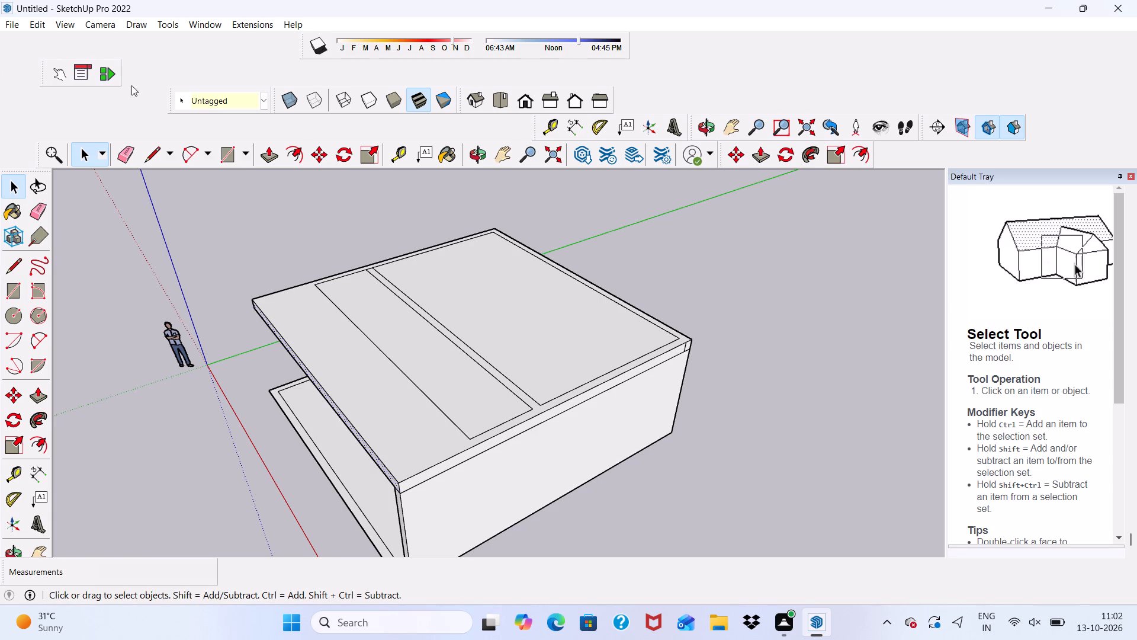
# Erase the dividing strip's two lines, the front and side lines of the roof's inset outline, and part of its rear line.
pyautogui.moveTo(124, 146); pyautogui.dragTo(134, 156)
pyautogui.scroll(3, 384, 338)
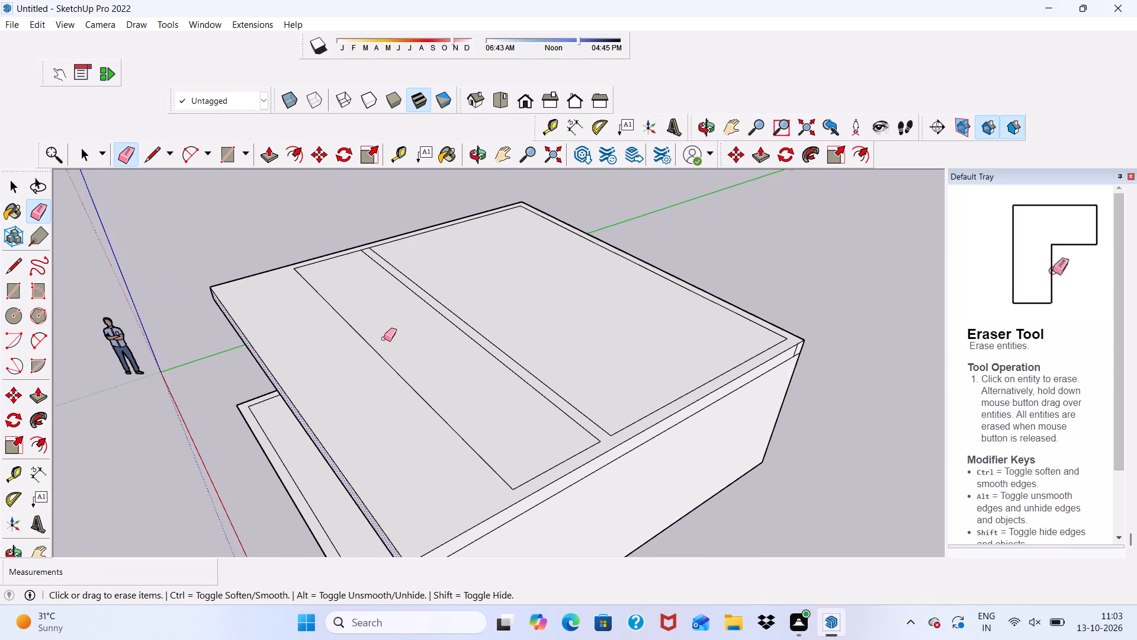
pyautogui.moveTo(372, 357); pyautogui.dragTo(564, 388)
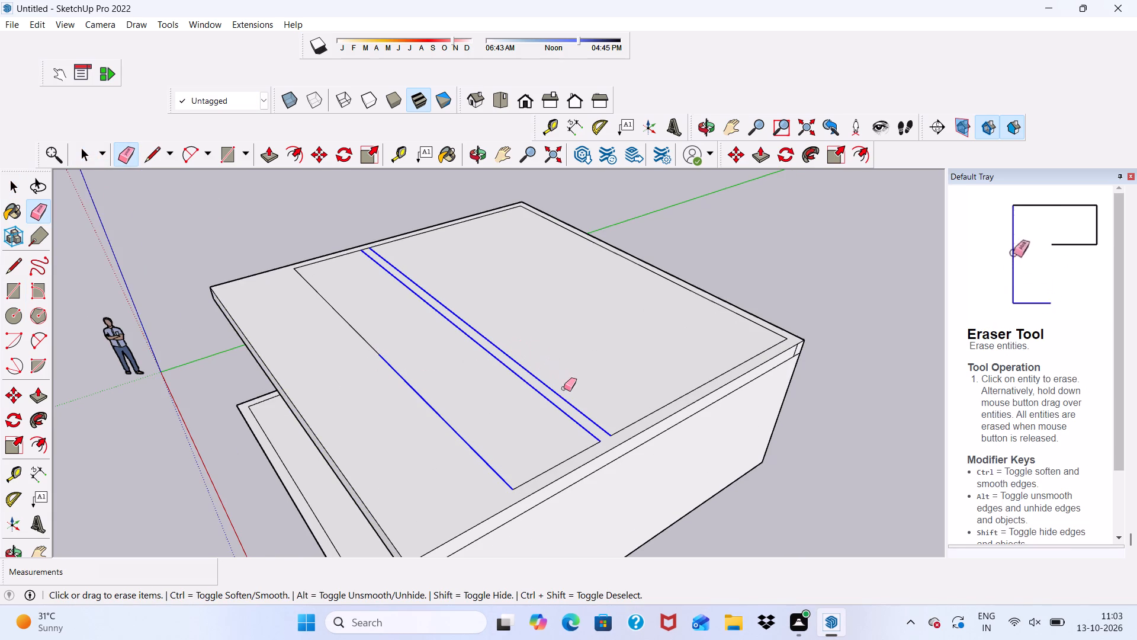
pyautogui.moveTo(564, 388); pyautogui.dragTo(514, 460)
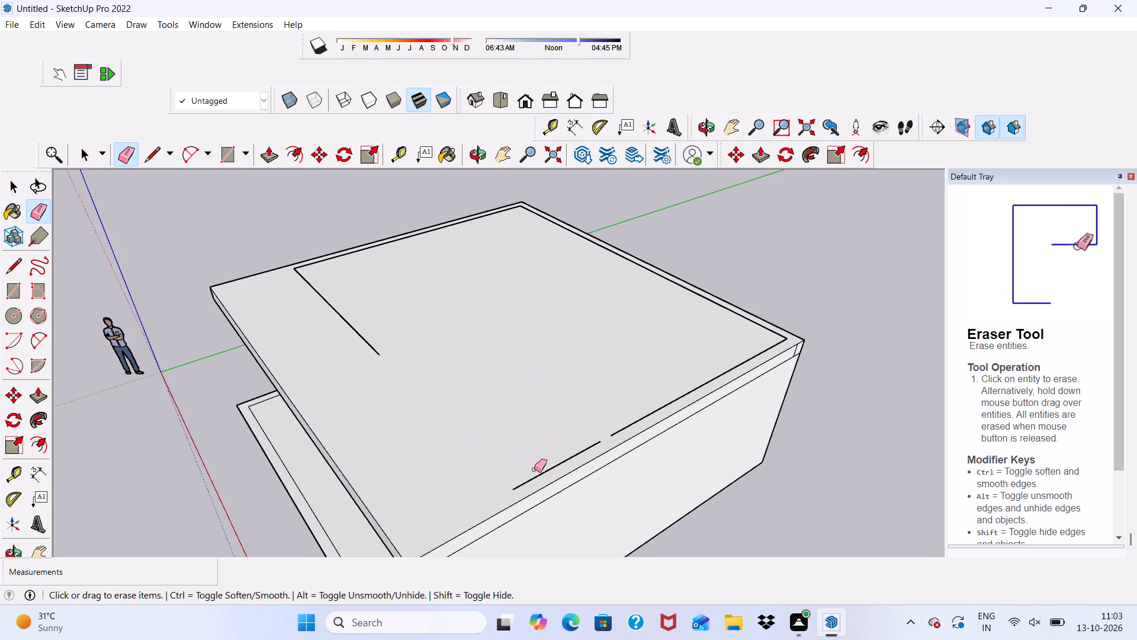
pyautogui.moveTo(544, 469); pyautogui.dragTo(680, 393)
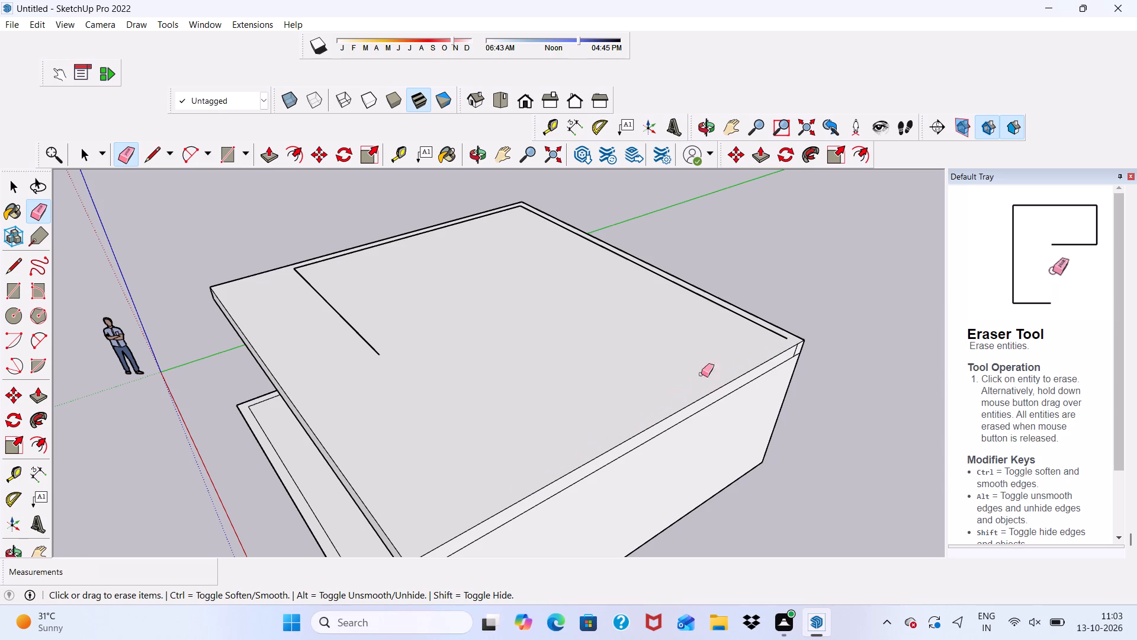
pyautogui.scroll(1, 607, 189)
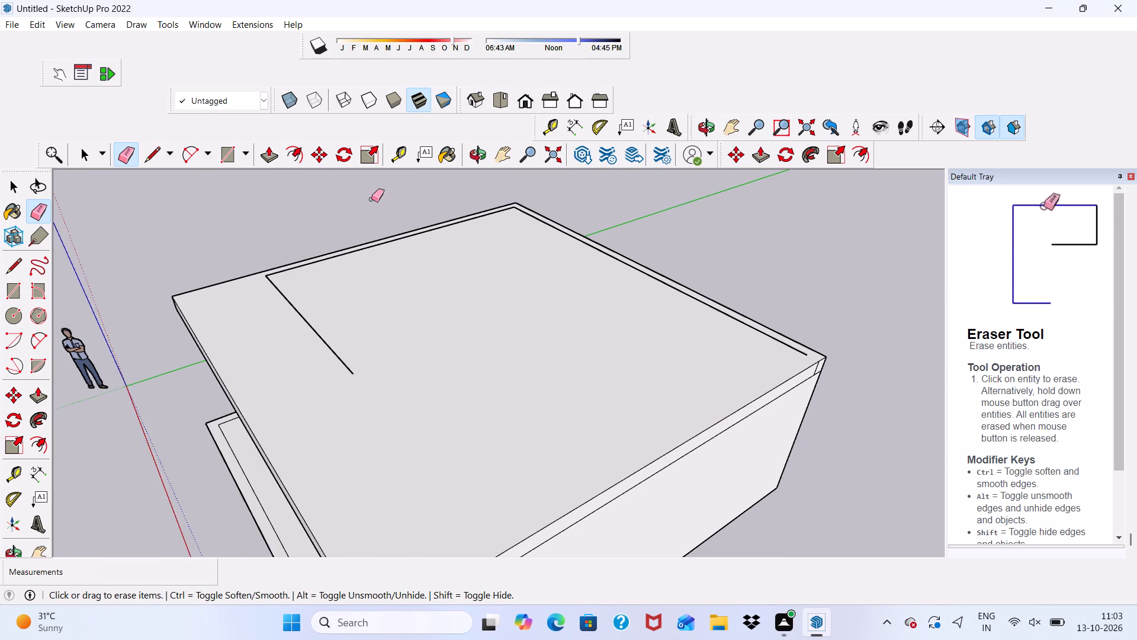
pyautogui.scroll(6, 355, 216)
pyautogui.click(323, 269)
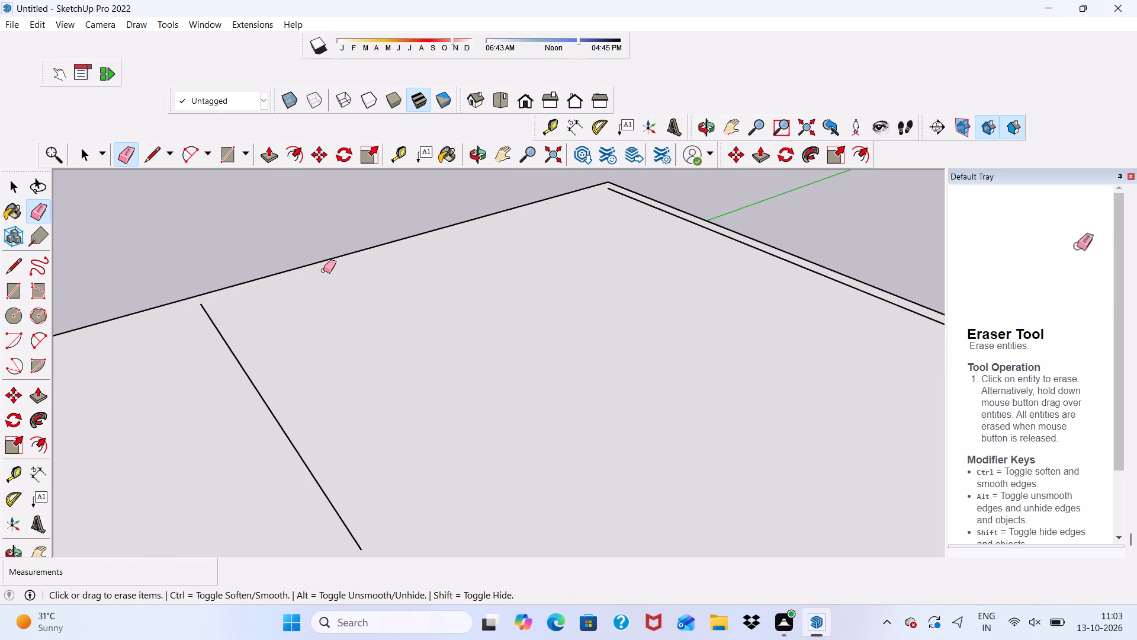
pyautogui.moveTo(259, 389); pyautogui.dragTo(259, 407)
pyautogui.scroll(-11, 165, 315)
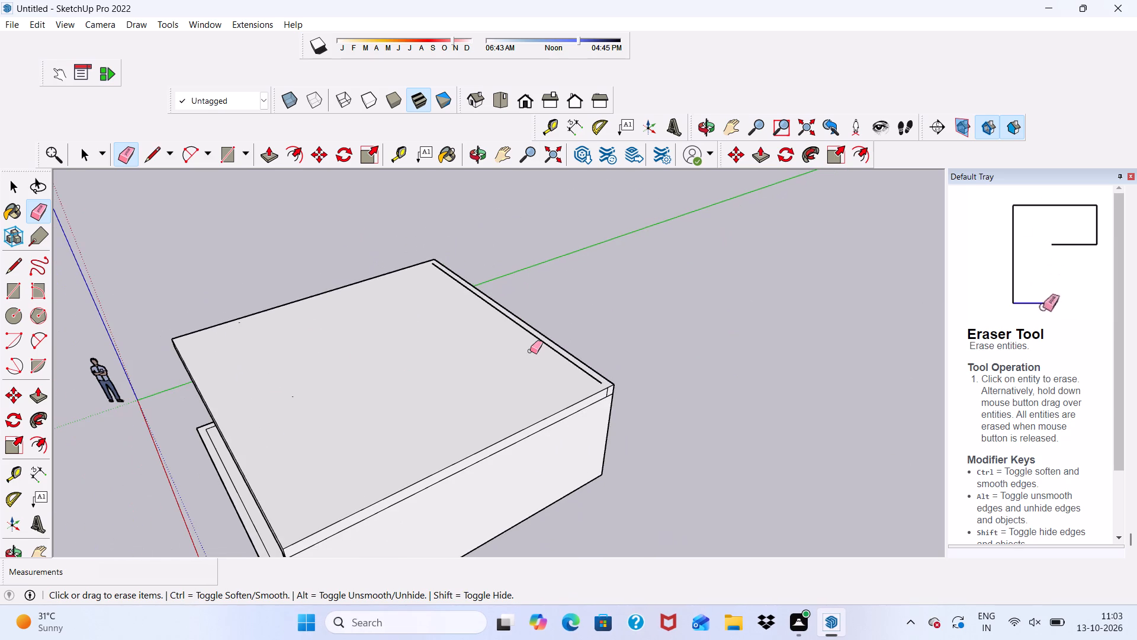
pyautogui.scroll(6, 554, 341)
pyautogui.click(519, 337)
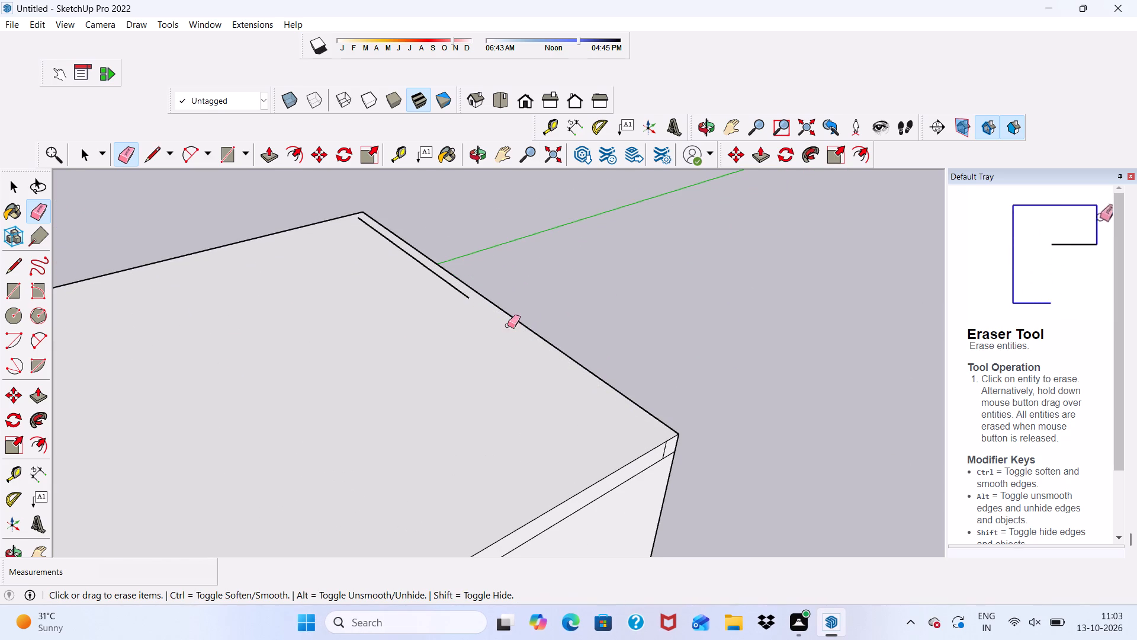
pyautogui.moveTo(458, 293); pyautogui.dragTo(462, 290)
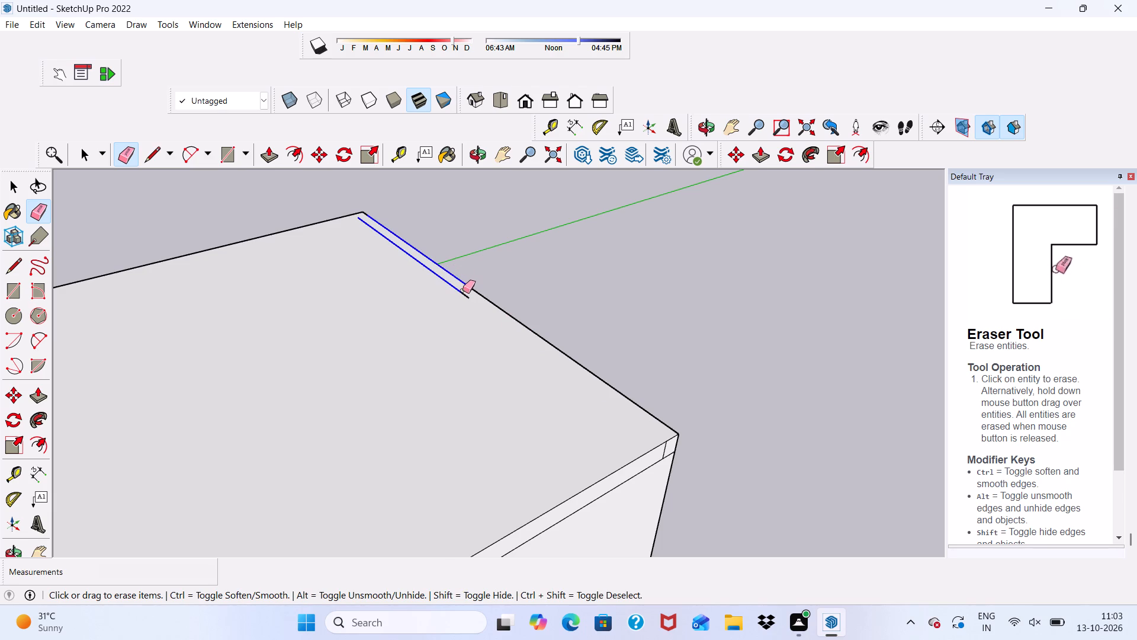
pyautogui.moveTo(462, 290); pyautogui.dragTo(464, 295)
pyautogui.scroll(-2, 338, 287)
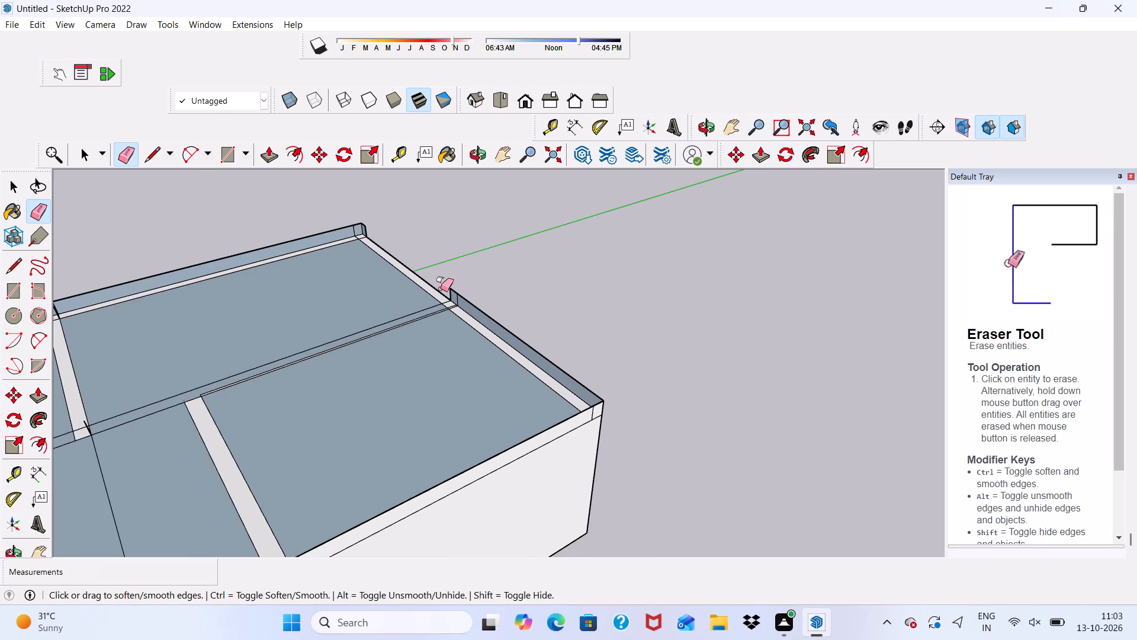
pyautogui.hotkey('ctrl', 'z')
# Erase the remaining segments of the inset line along the roof's rear edge.
pyautogui.scroll(8, 418, 276)
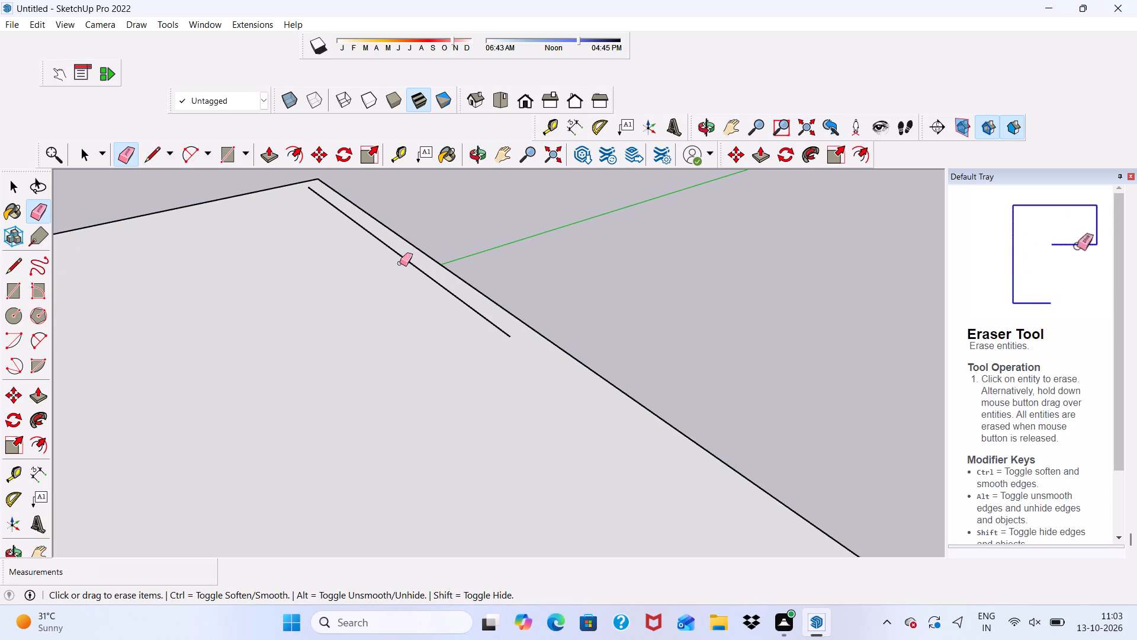
pyautogui.moveTo(416, 265); pyautogui.dragTo(418, 273)
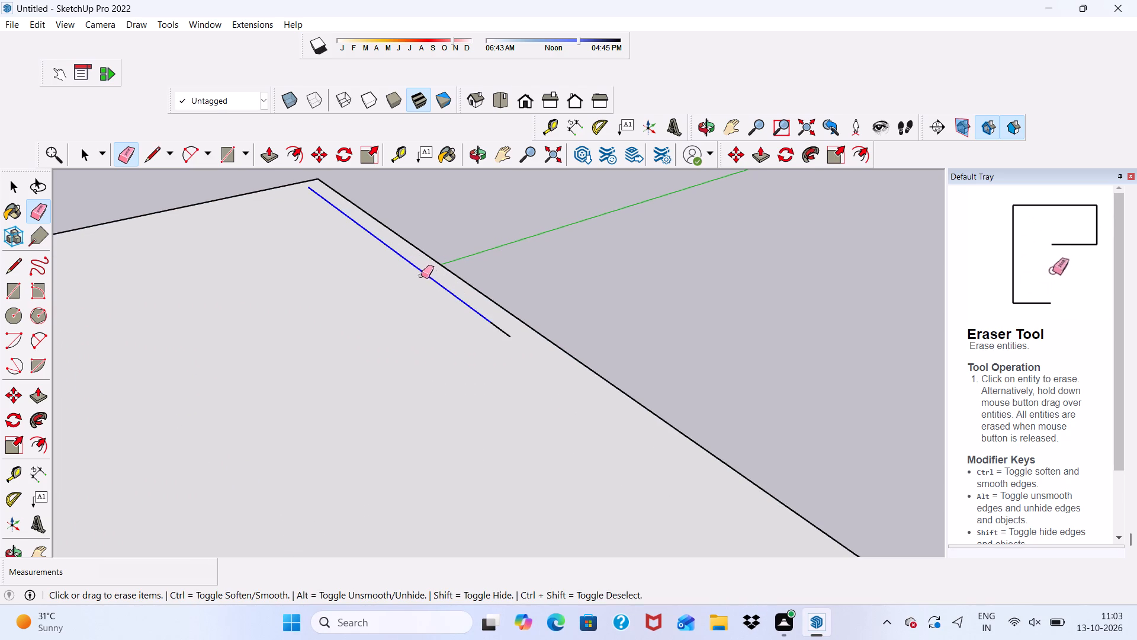
pyautogui.moveTo(499, 324); pyautogui.dragTo(502, 330)
pyautogui.scroll(-11, 410, 291)
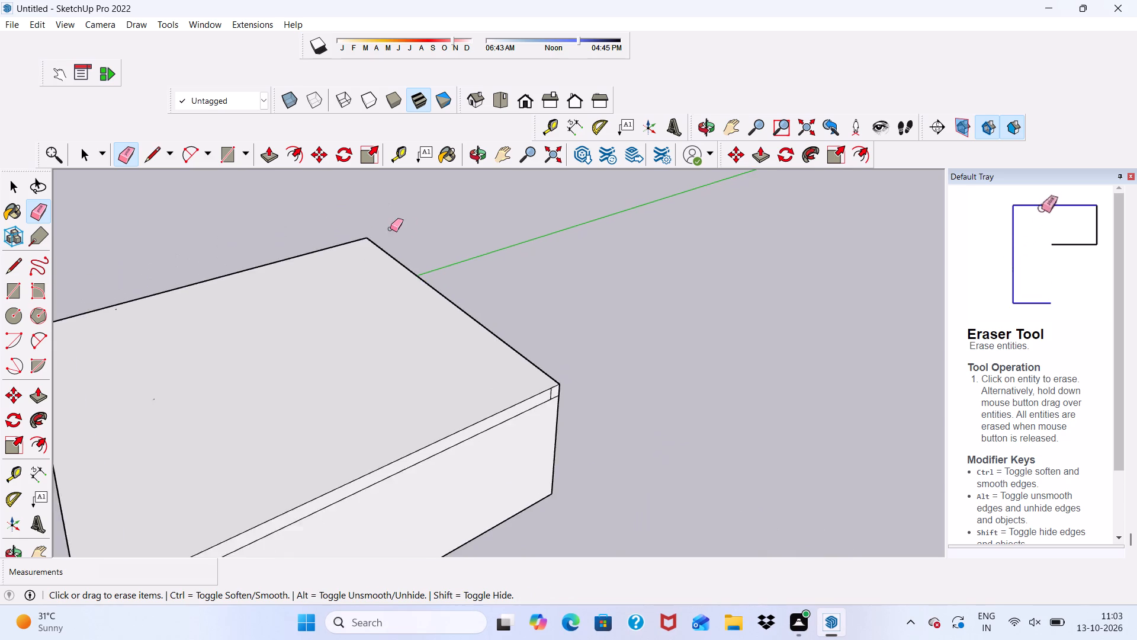
# Erase the short vertical line on the slab's side near the rear corner and the adjoining seam lines on the side and rear walls.
pyautogui.scroll(-2, 390, 229)
pyautogui.moveTo(458, 325); pyautogui.dragTo(323, 231, button='middle')
pyautogui.scroll(7, 532, 343)
pyautogui.scroll(7, 495, 385)
pyautogui.scroll(-8, 375, 352)
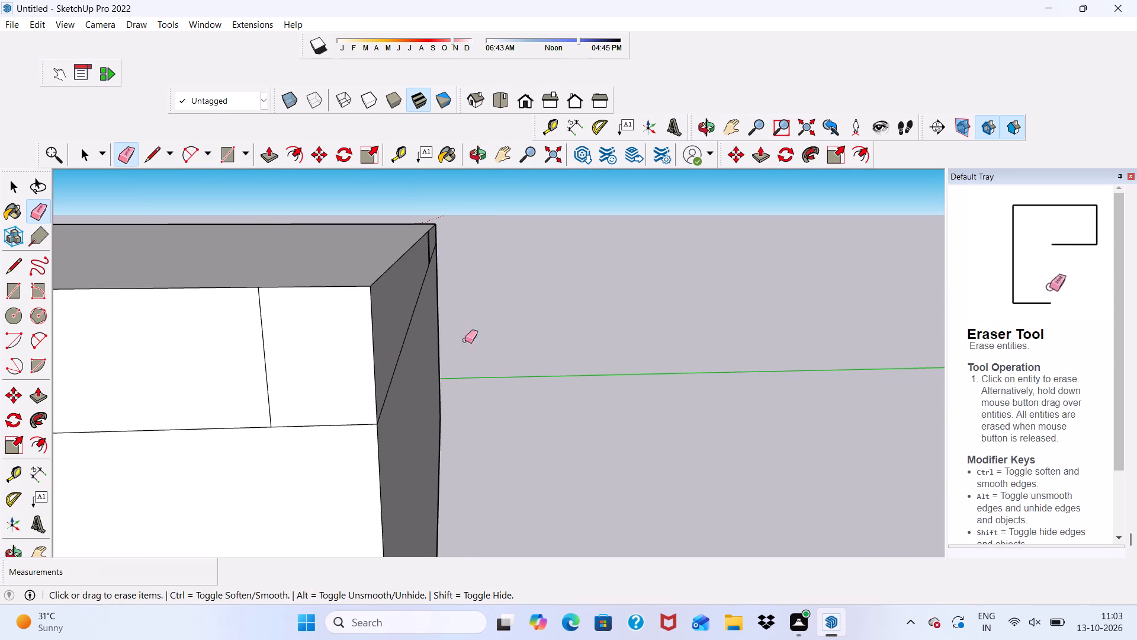
pyautogui.moveTo(267, 340); pyautogui.dragTo(265, 357)
pyautogui.click(307, 424)
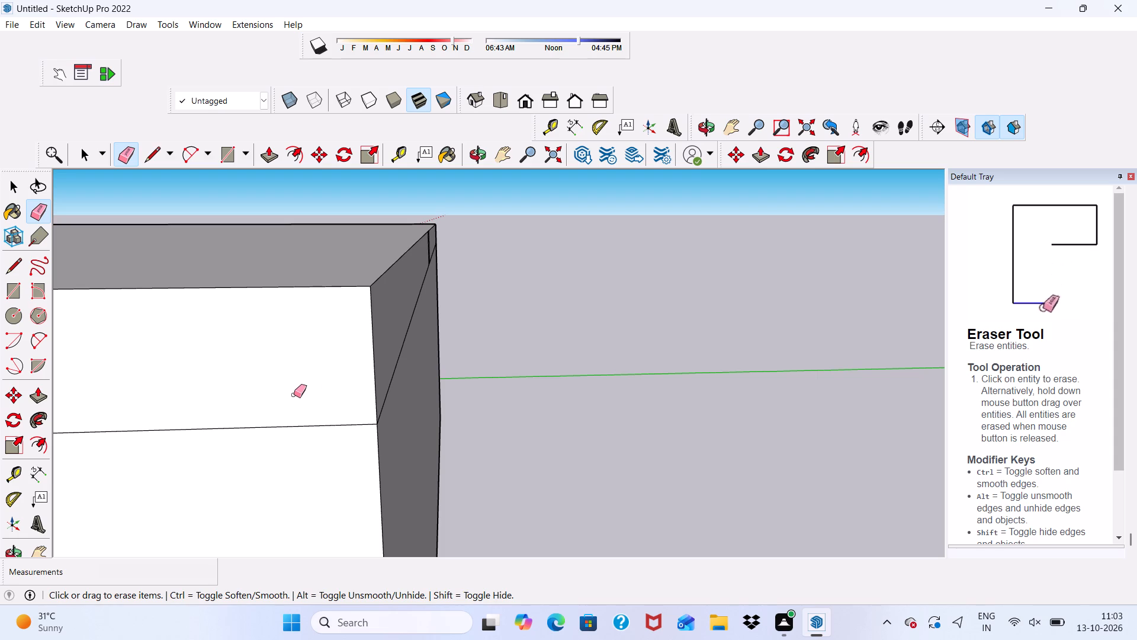
pyautogui.moveTo(327, 405); pyautogui.dragTo(324, 425)
pyautogui.moveTo(393, 360); pyautogui.dragTo(392, 360)
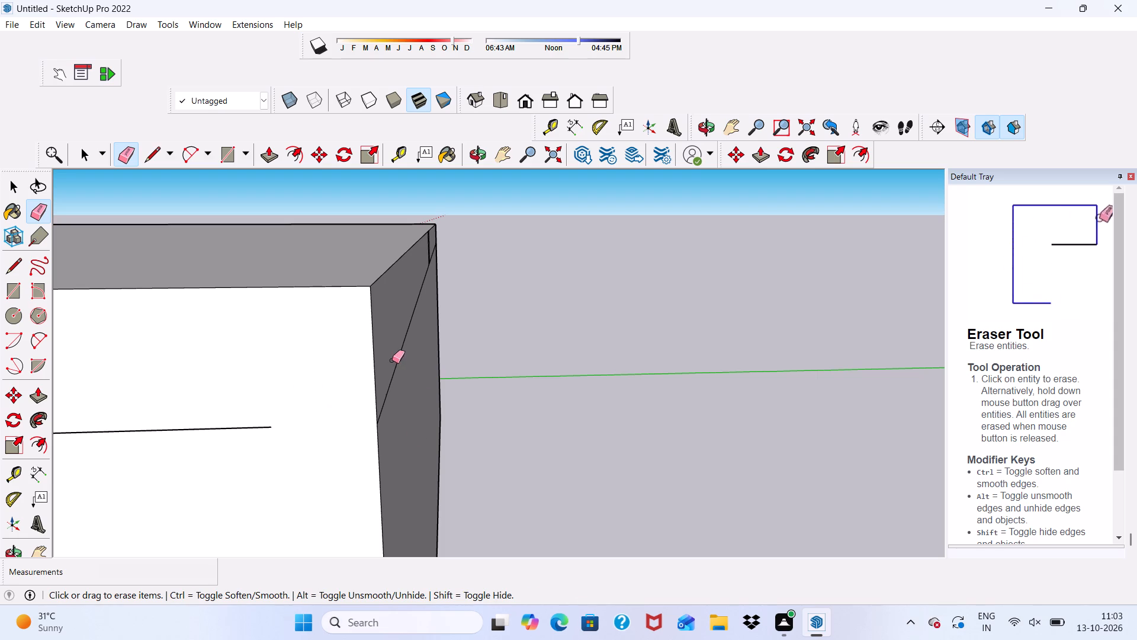
pyautogui.moveTo(392, 360); pyautogui.dragTo(397, 385)
pyautogui.scroll(-4, 361, 345)
pyautogui.scroll(10, 397, 389)
pyautogui.moveTo(377, 393); pyautogui.dragTo(376, 402)
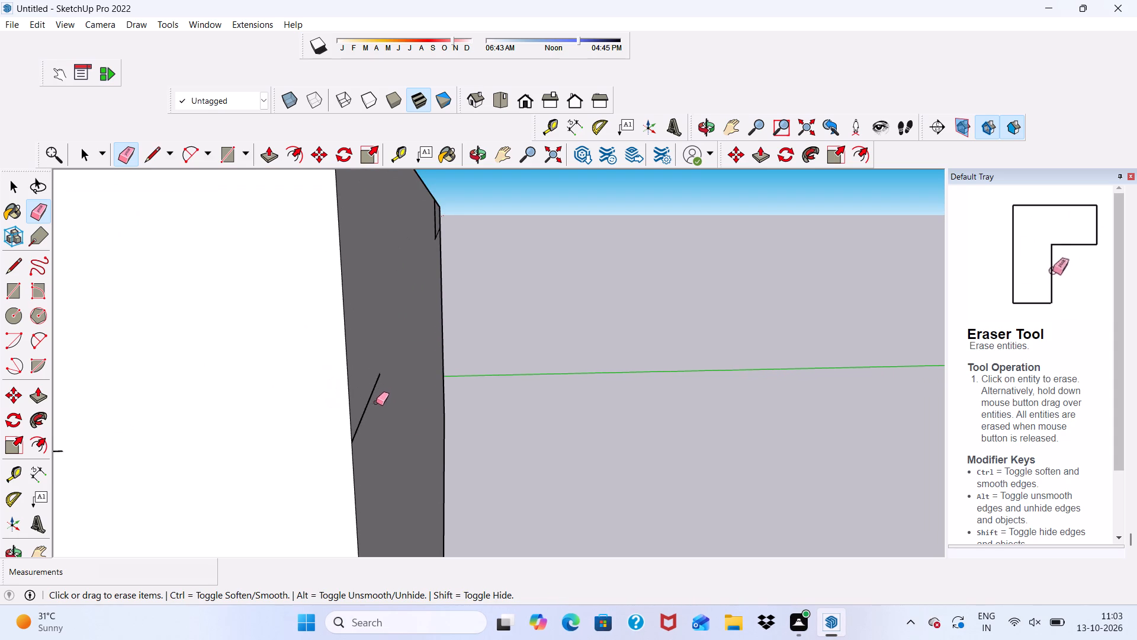
pyautogui.moveTo(376, 402); pyautogui.dragTo(369, 396)
# Erase the rest of the seam line between the roof slab and the side wall.
pyautogui.scroll(-6, 364, 369)
pyautogui.moveTo(216, 399); pyautogui.dragTo(191, 418)
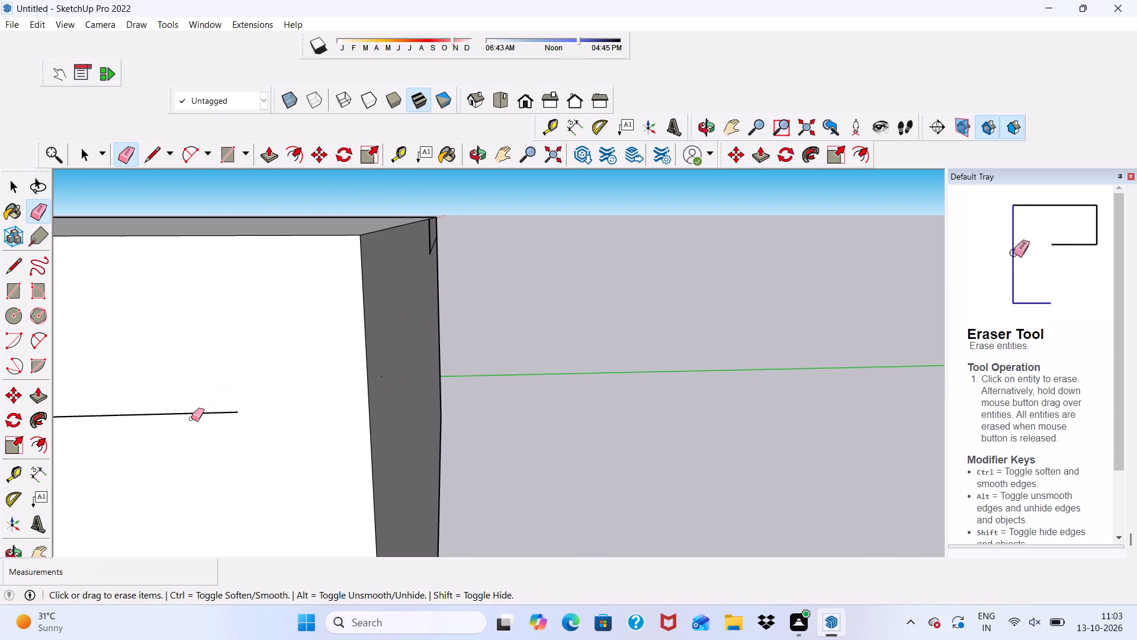
pyautogui.moveTo(191, 418); pyautogui.dragTo(188, 420)
pyautogui.scroll(-19, 187, 392)
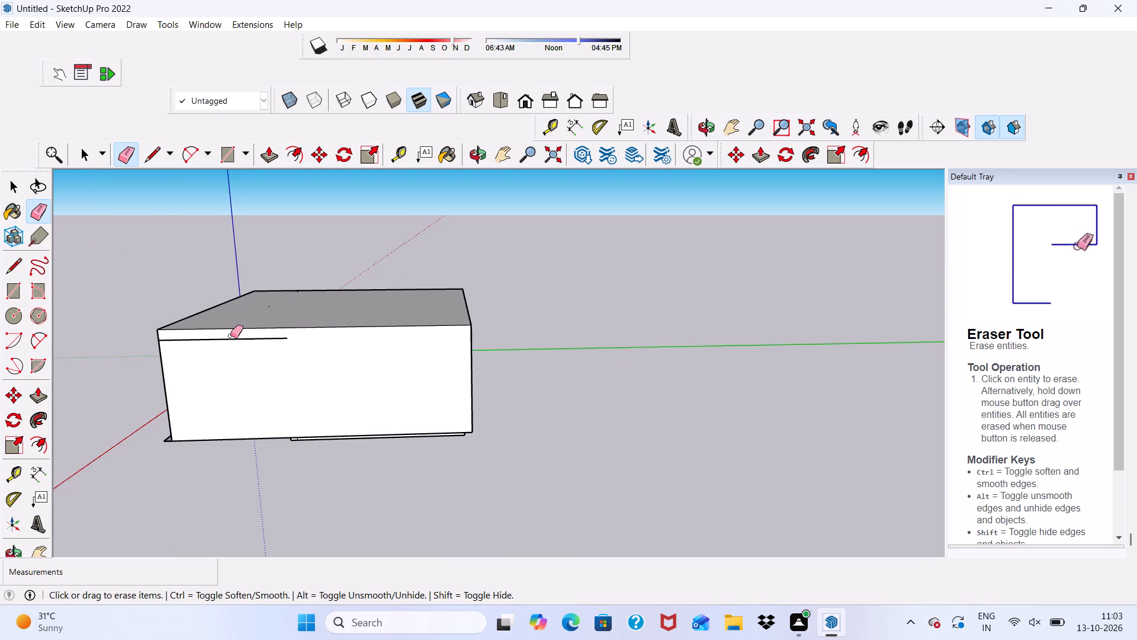
pyautogui.scroll(7, 230, 335)
pyautogui.moveTo(219, 337); pyautogui.dragTo(97, 342)
pyautogui.moveTo(250, 347); pyautogui.dragTo(302, 337)
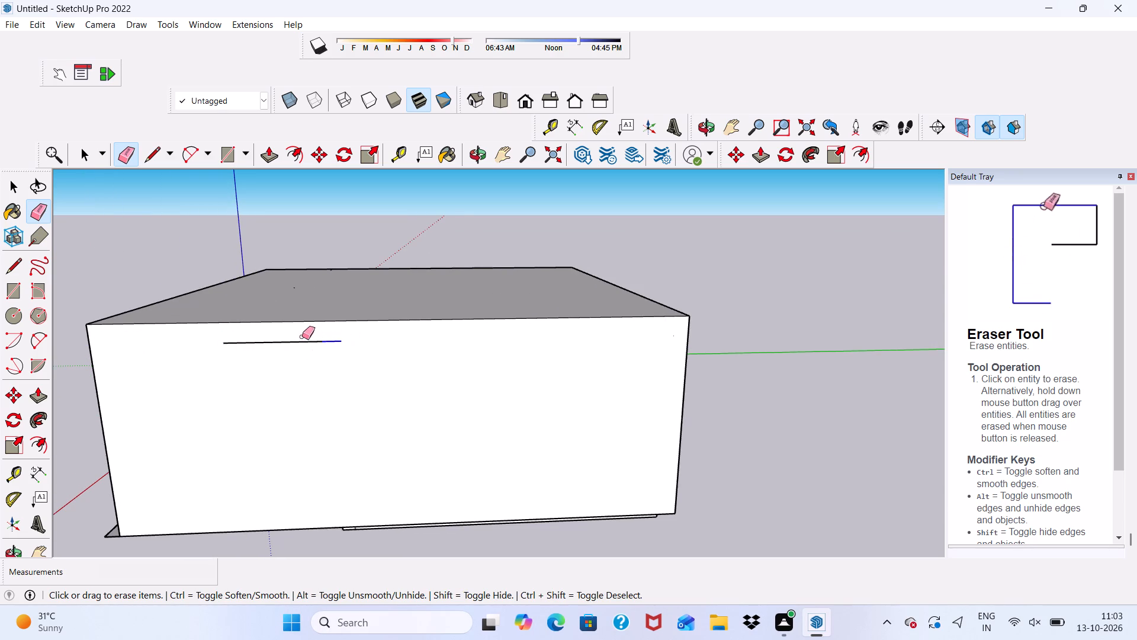
pyautogui.moveTo(302, 337); pyautogui.dragTo(227, 340)
pyautogui.scroll(-6, 230, 343)
pyautogui.scroll(8, 408, 434)
pyautogui.scroll(-2, 301, 333)
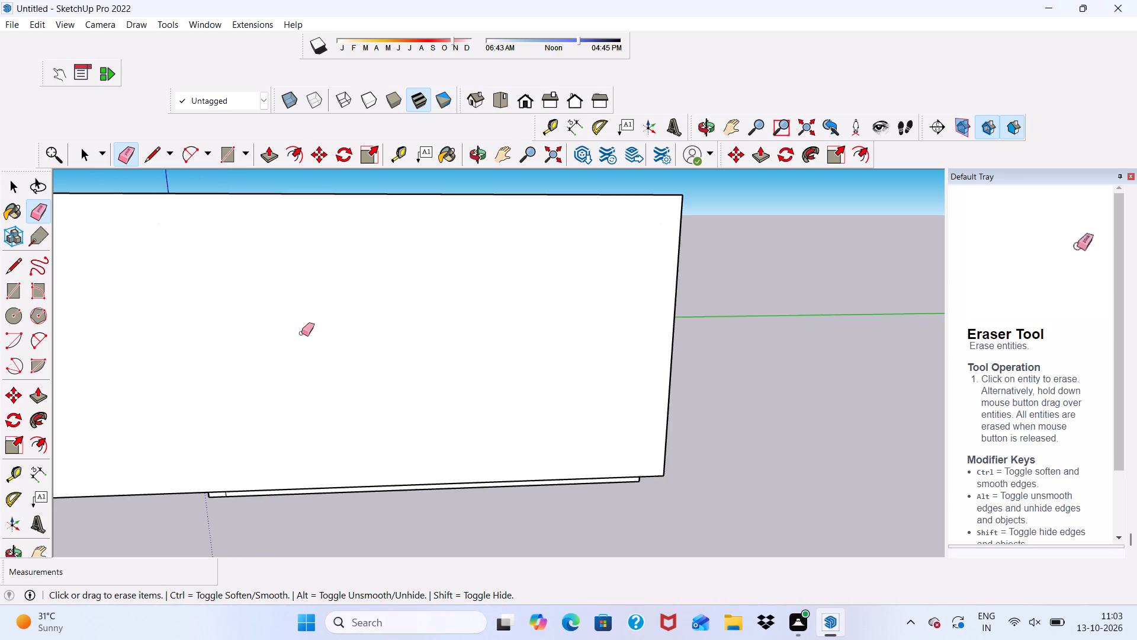
# Push/Pull the protruding face on the underside of the house inward by about 6 11/16".
pyautogui.scroll(-2, 301, 333)
pyautogui.moveTo(332, 356); pyautogui.dragTo(394, 249, button='middle')
pyautogui.scroll(5, 381, 362)
pyautogui.moveTo(346, 388); pyautogui.dragTo(291, 282, button='middle')
pyautogui.scroll(4, 294, 290)
pyautogui.press('space')
pyautogui.click(309, 337)
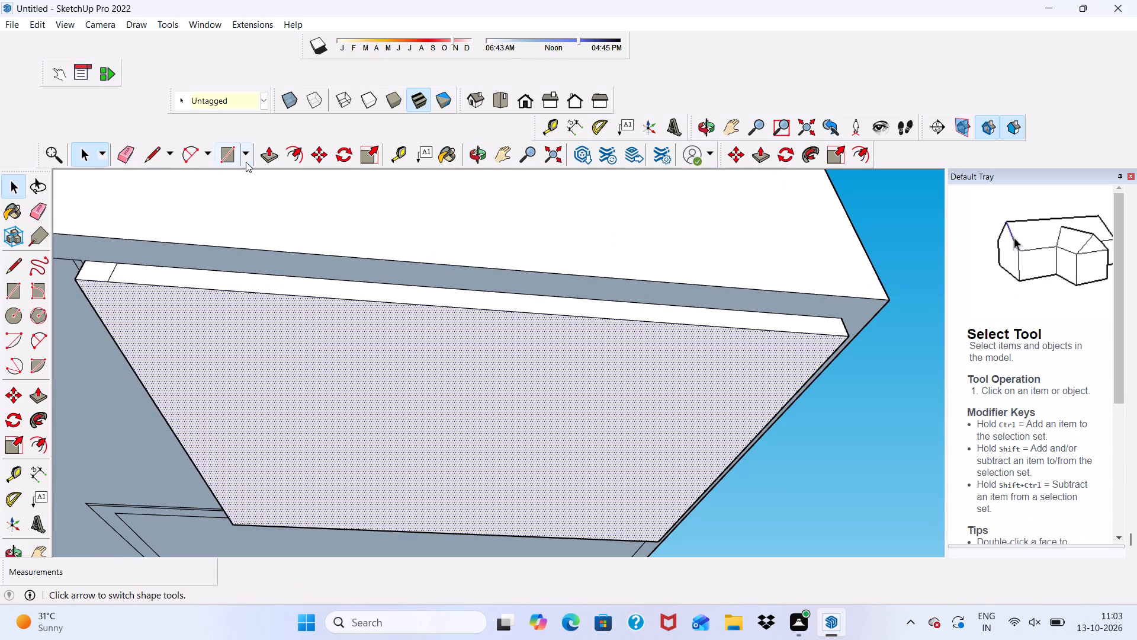
pyautogui.click(268, 154)
pyautogui.moveTo(280, 331); pyautogui.dragTo(284, 314)
# Draw a rectangle about 17' 6" by 14' 1" to cover the opening in the underside of the house's base.
pyautogui.scroll(-5, 287, 319)
pyautogui.scroll(-1, 332, 343)
pyautogui.moveTo(332, 343); pyautogui.dragTo(66, 239, button='middle')
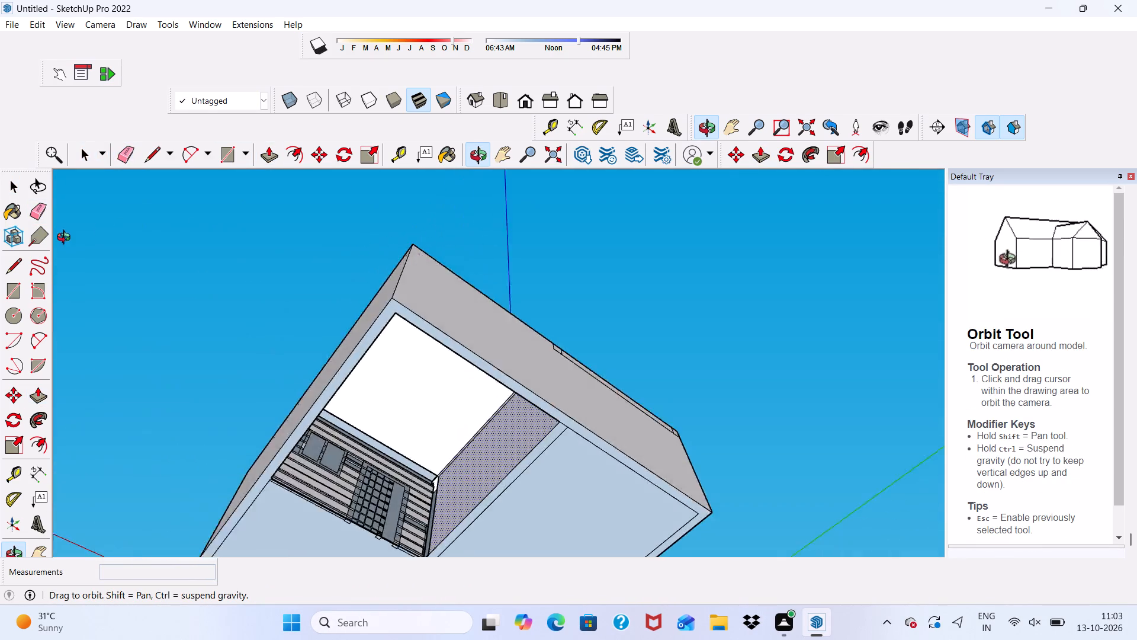
pyautogui.moveTo(66, 239); pyautogui.dragTo(341, 328, button='middle')
pyautogui.moveTo(356, 318); pyautogui.dragTo(342, 179, button='middle')
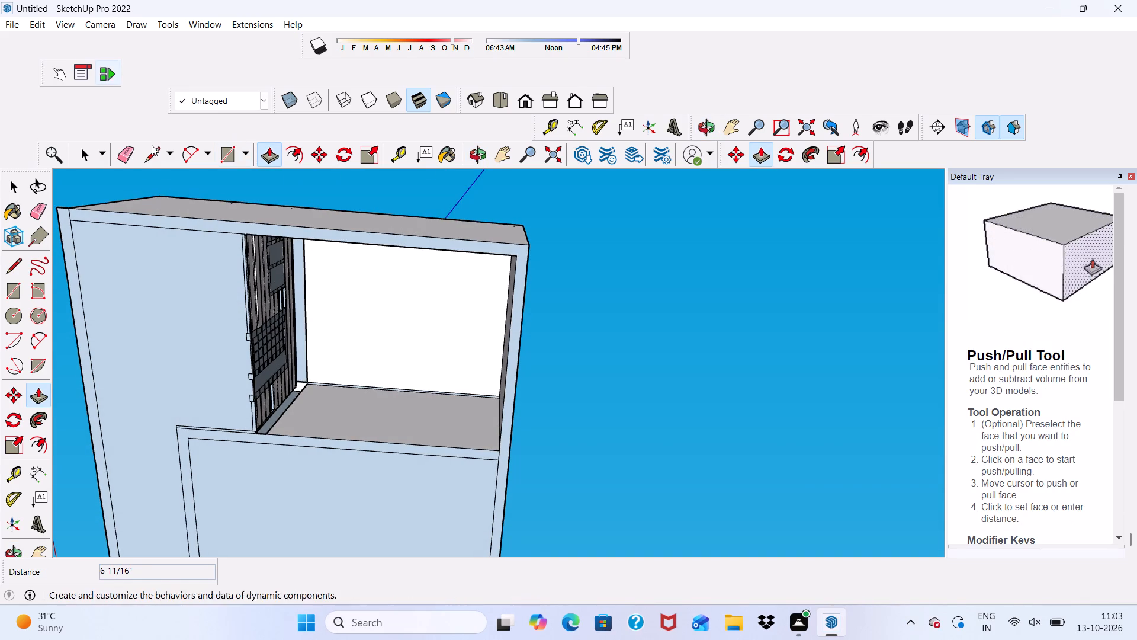
pyautogui.click(236, 157)
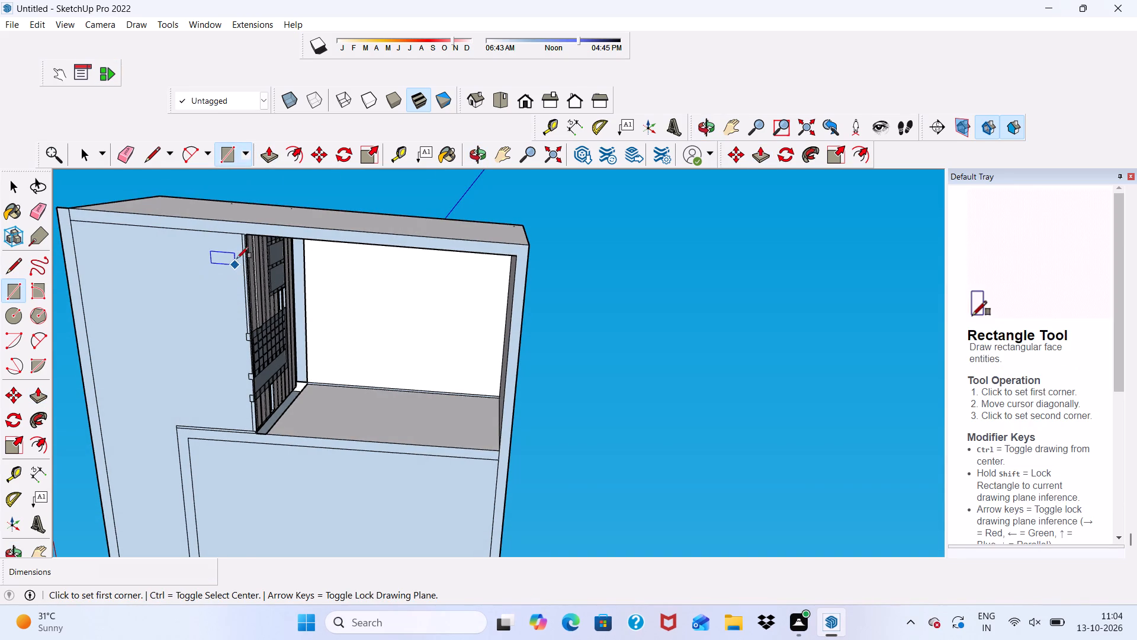
pyautogui.scroll(3, 251, 229)
pyautogui.click(241, 235)
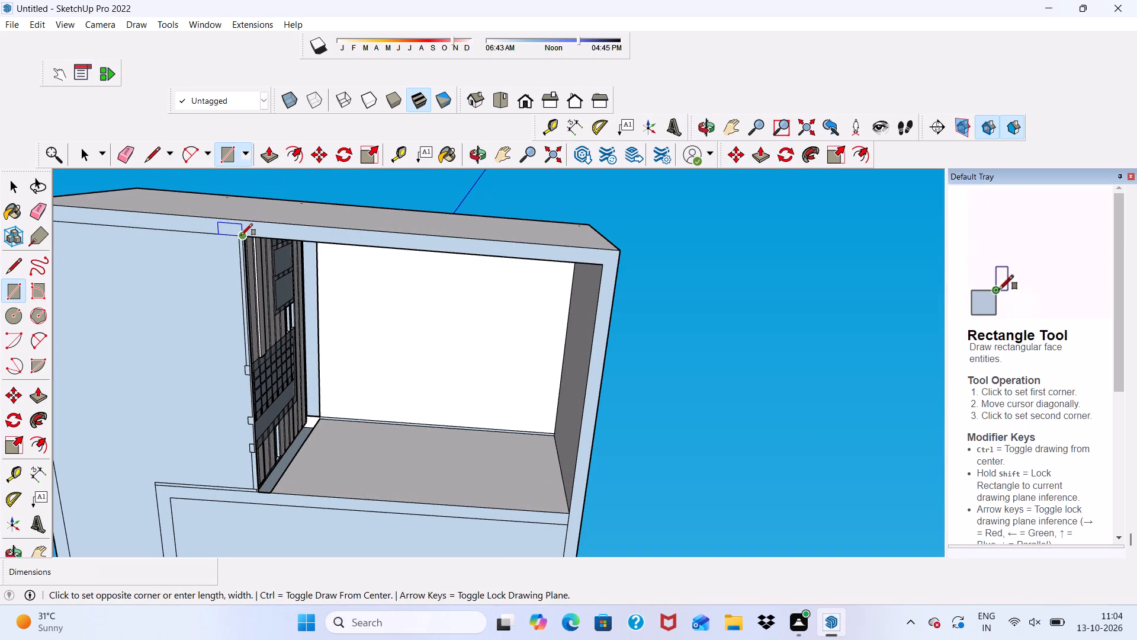
pyautogui.scroll(-5, 315, 241)
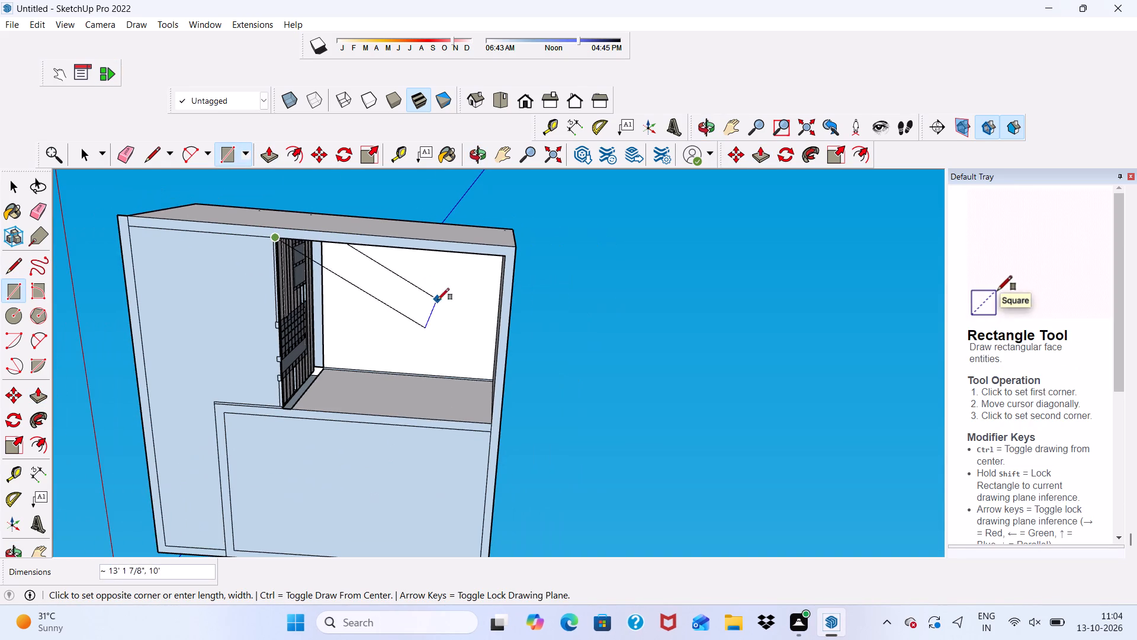
pyautogui.click(486, 424)
pyautogui.scroll(-3, 339, 313)
pyautogui.press('space')
# Examine the house from several angles and in the standard front view, focusing on the porch and the overhang's underside.
pyautogui.moveTo(338, 269); pyautogui.dragTo(308, 421, button='middle')
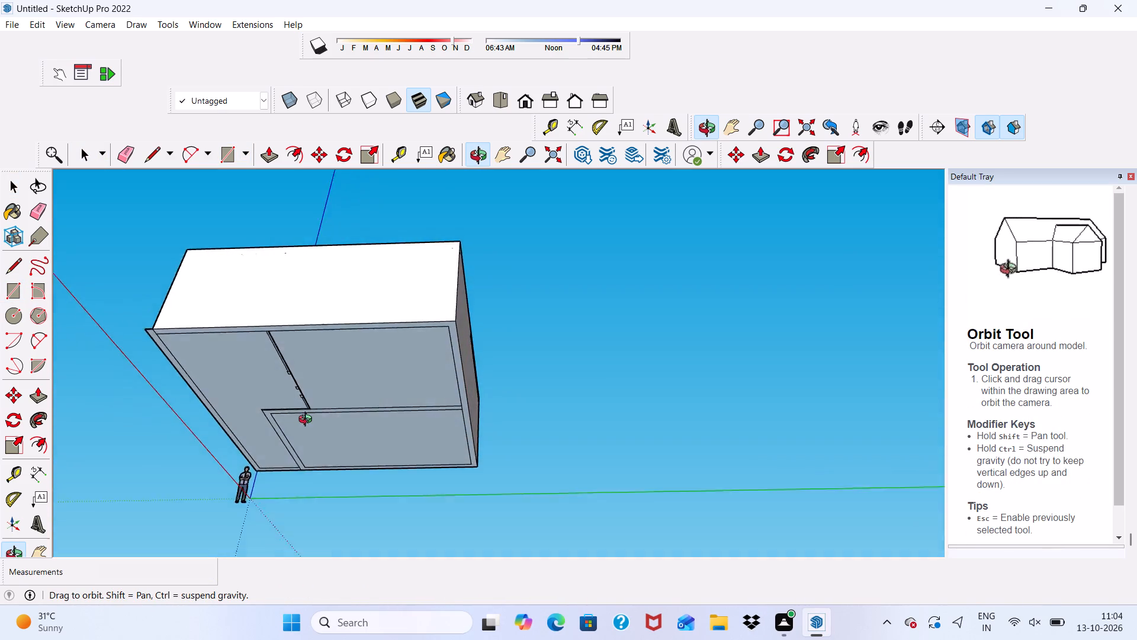
pyautogui.moveTo(308, 421); pyautogui.dragTo(660, 461, button='middle')
pyautogui.scroll(5, 473, 215)
pyautogui.scroll(-6, 471, 212)
pyautogui.moveTo(441, 226); pyautogui.dragTo(432, 385, button='middle')
pyautogui.scroll(7, 399, 287)
pyautogui.moveTo(389, 297); pyautogui.dragTo(266, 370, button='middle')
pyautogui.scroll(-11, 256, 351)
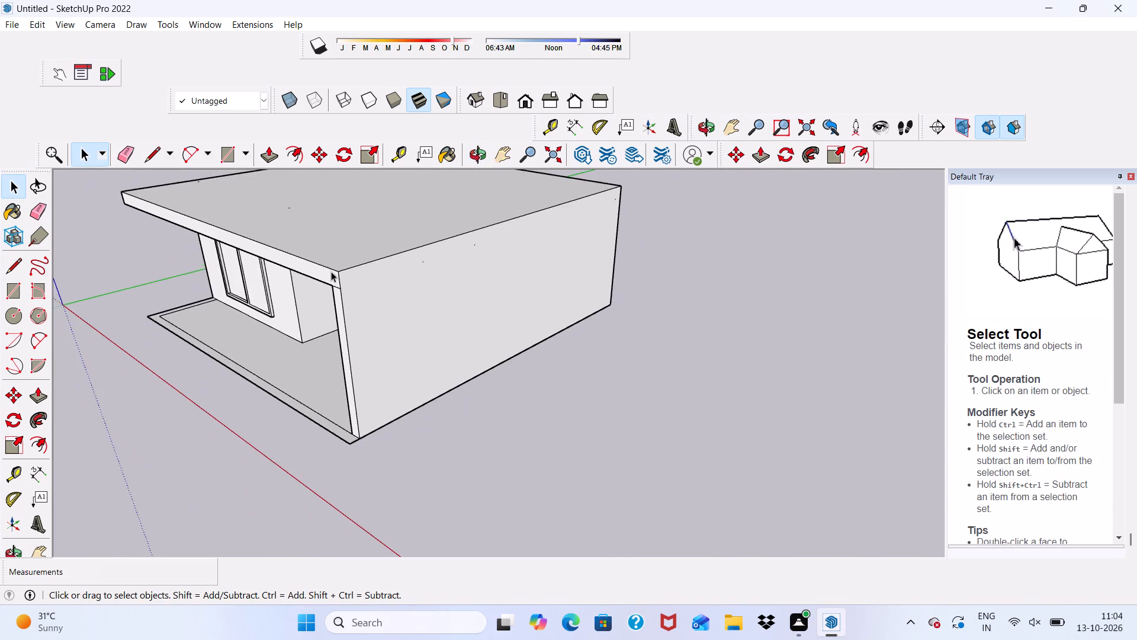
pyautogui.moveTo(331, 271); pyautogui.dragTo(559, 180, button='middle')
pyautogui.scroll(-5, 537, 220)
pyautogui.moveTo(476, 281); pyautogui.dragTo(468, 221, button='middle')
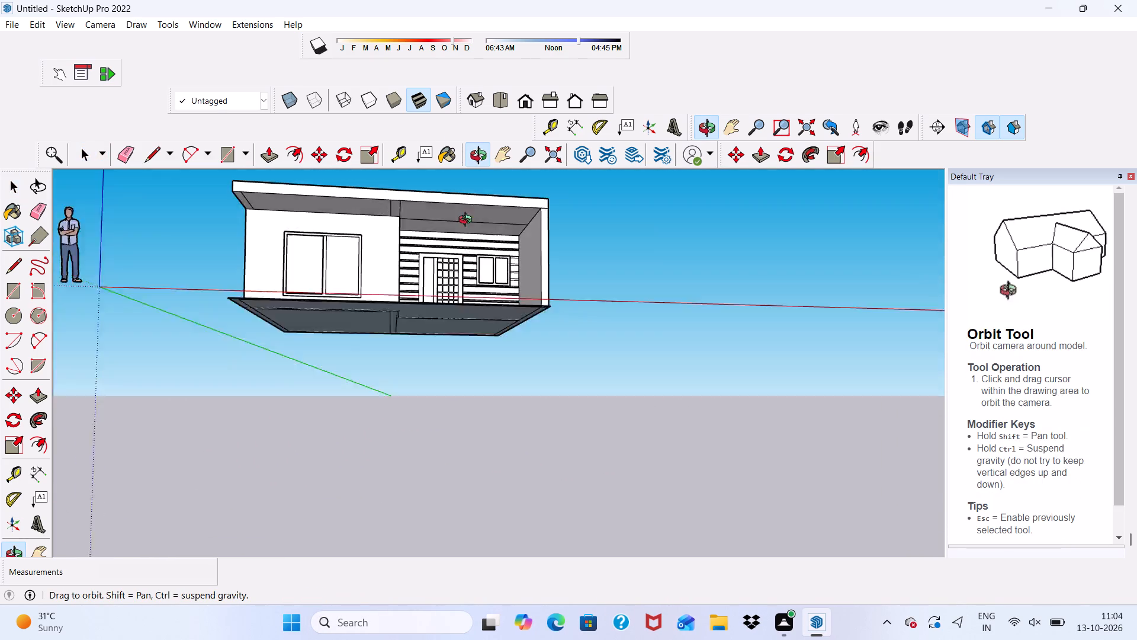
pyautogui.moveTo(468, 221); pyautogui.dragTo(407, 217, button='middle')
pyautogui.scroll(8, 407, 225)
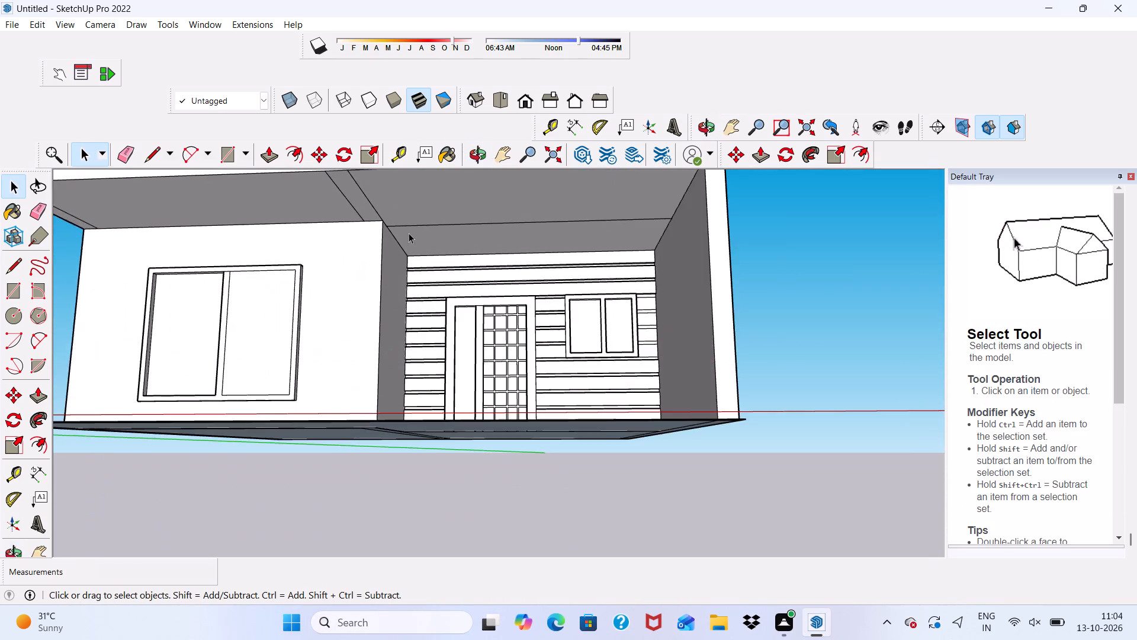
pyautogui.scroll(6, 409, 233)
pyautogui.scroll(-8, 411, 239)
pyautogui.moveTo(396, 201); pyautogui.dragTo(255, 205, button='middle')
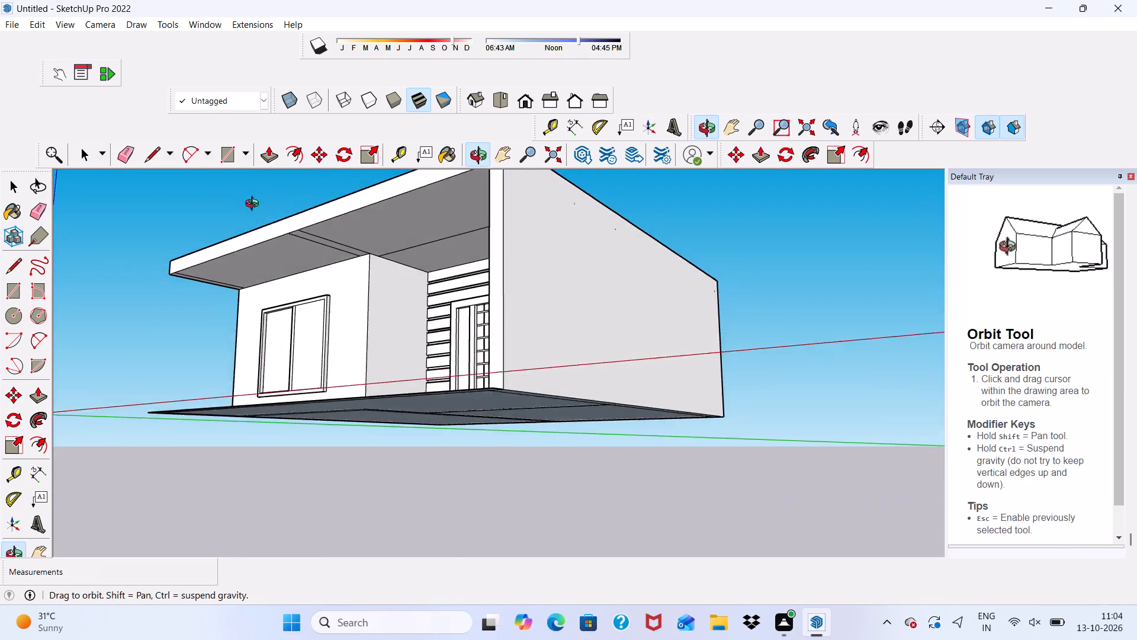
pyautogui.moveTo(255, 205); pyautogui.dragTo(407, 244, button='middle')
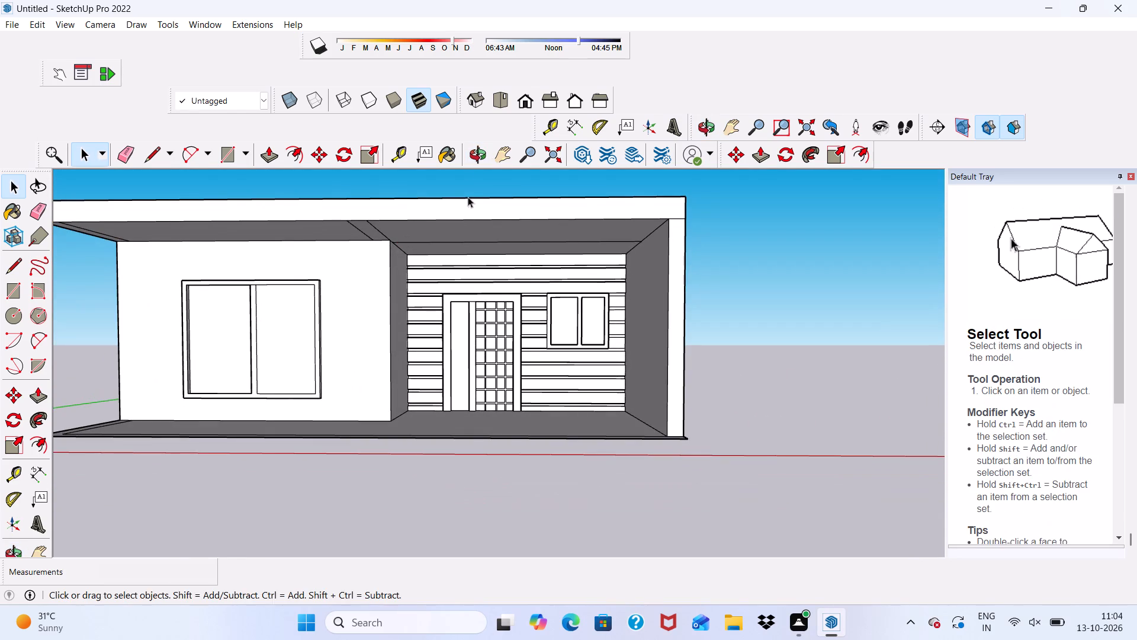
pyautogui.click(524, 97)
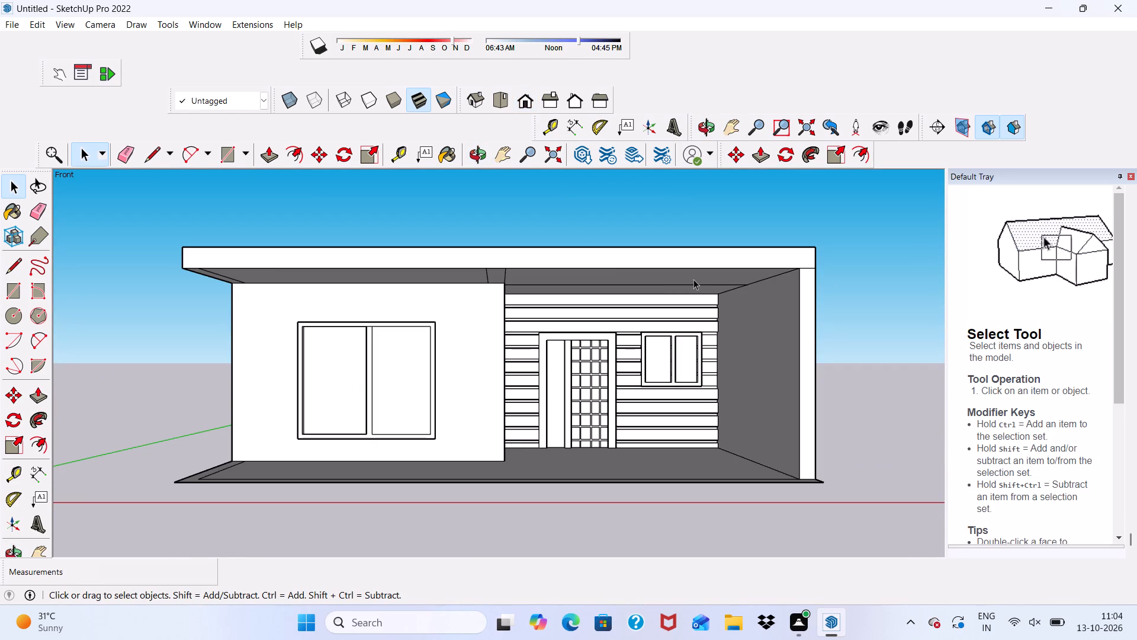
pyautogui.moveTo(623, 290); pyautogui.dragTo(583, 248, button='middle')
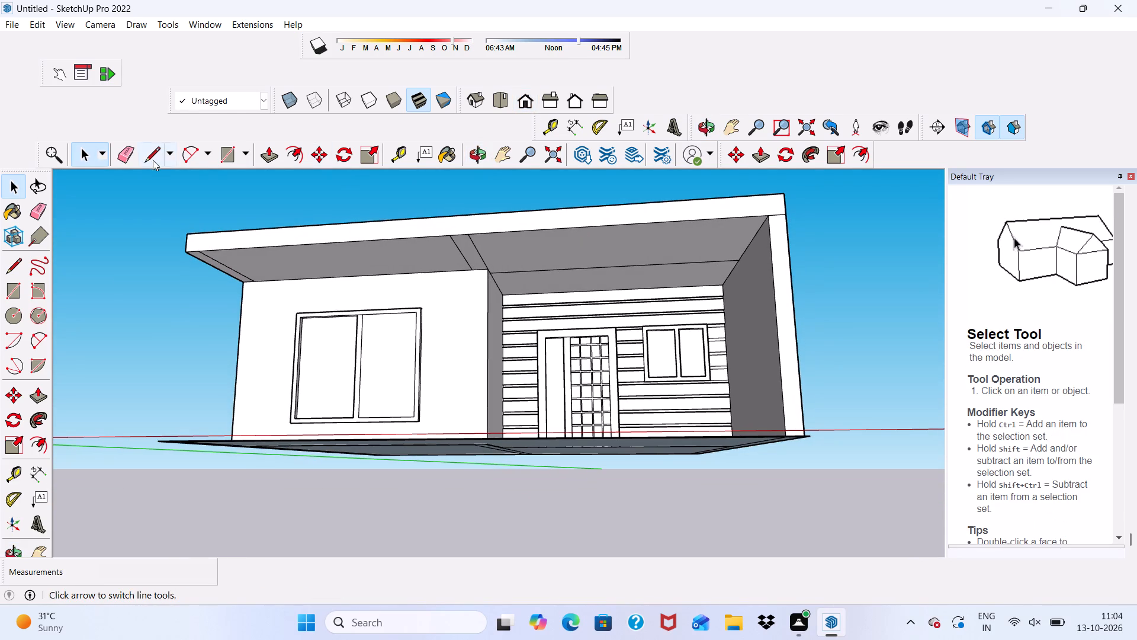
# Erase the leftover dividing lines on the underside of the roof overhang and the porch ceiling.
pyautogui.click(121, 149)
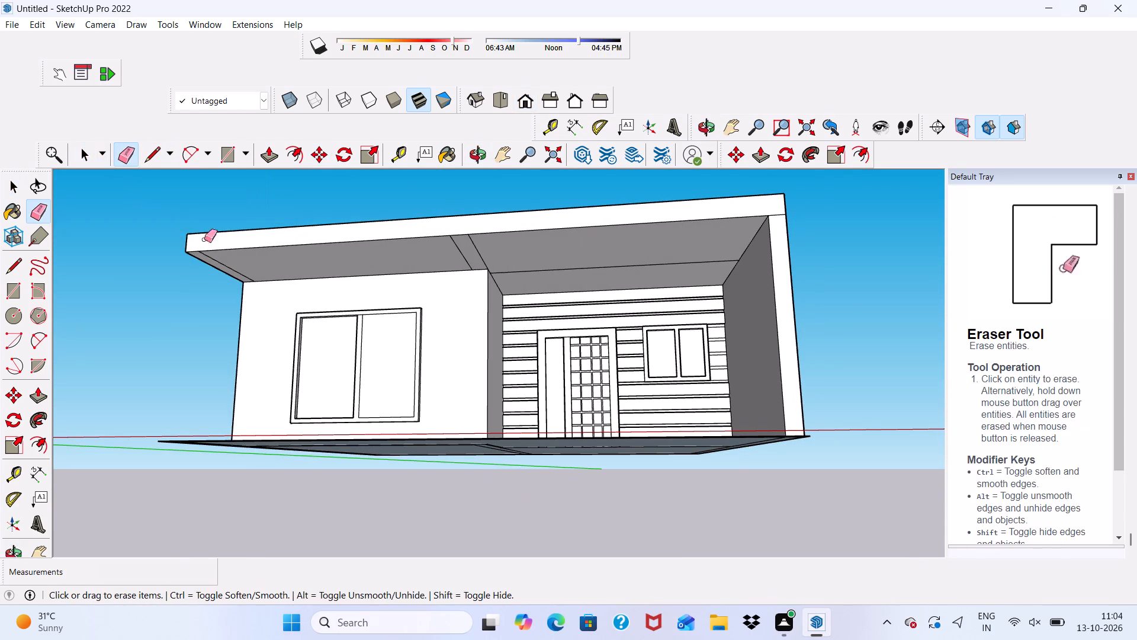
pyautogui.scroll(7, 443, 292)
pyautogui.moveTo(491, 201); pyautogui.dragTo(445, 212)
pyautogui.moveTo(590, 229); pyautogui.dragTo(588, 237)
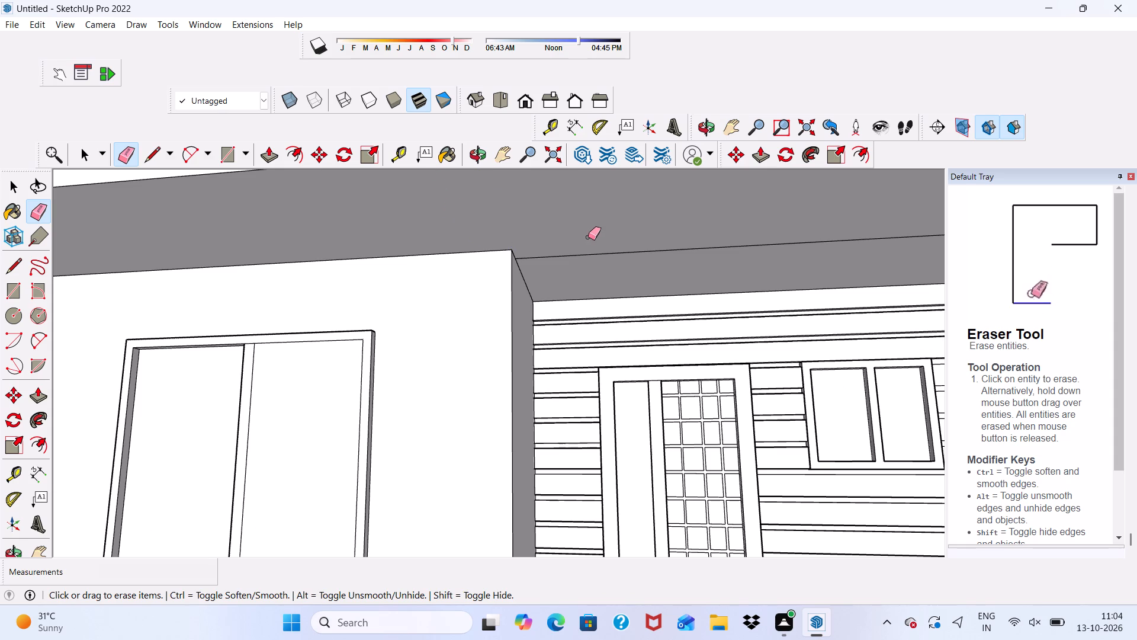
pyautogui.moveTo(588, 237); pyautogui.dragTo(582, 258)
pyautogui.scroll(-6, 503, 215)
pyautogui.moveTo(511, 236); pyautogui.dragTo(572, 206, button='middle')
pyautogui.scroll(-1, 566, 208)
pyautogui.scroll(5, 220, 201)
pyautogui.moveTo(231, 187); pyautogui.dragTo(239, 194)
pyautogui.scroll(-11, 254, 213)
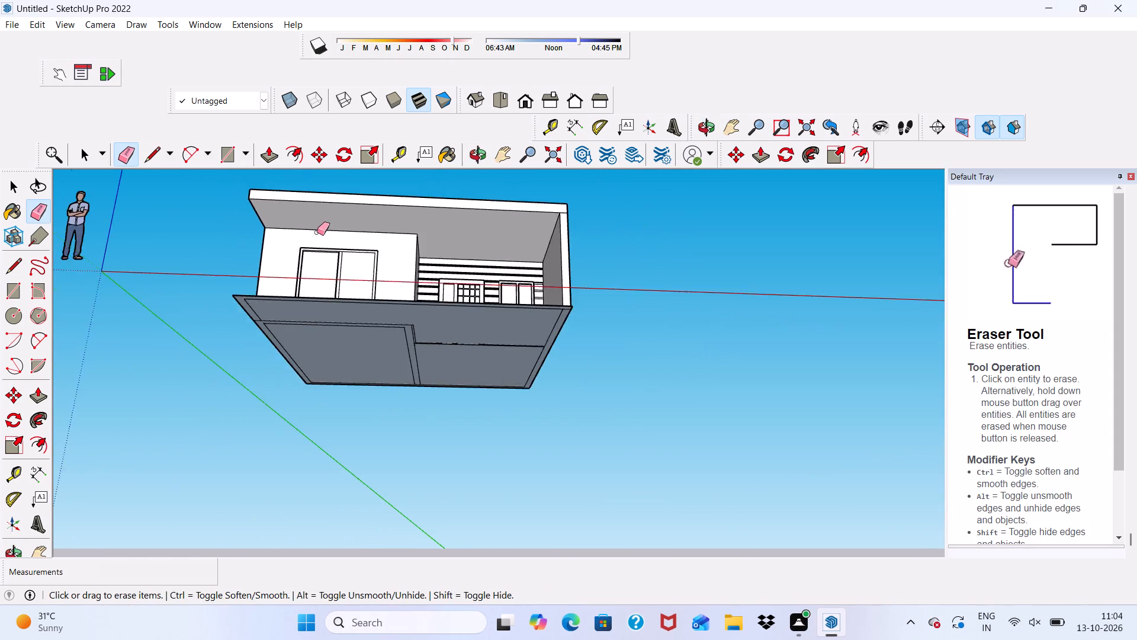
# Erase the short seam between the roof slab's front face and the front end of the porch side wall.
pyautogui.moveTo(317, 232); pyautogui.dragTo(214, 297, button='middle')
pyautogui.scroll(7, 546, 234)
pyautogui.scroll(7, 462, 225)
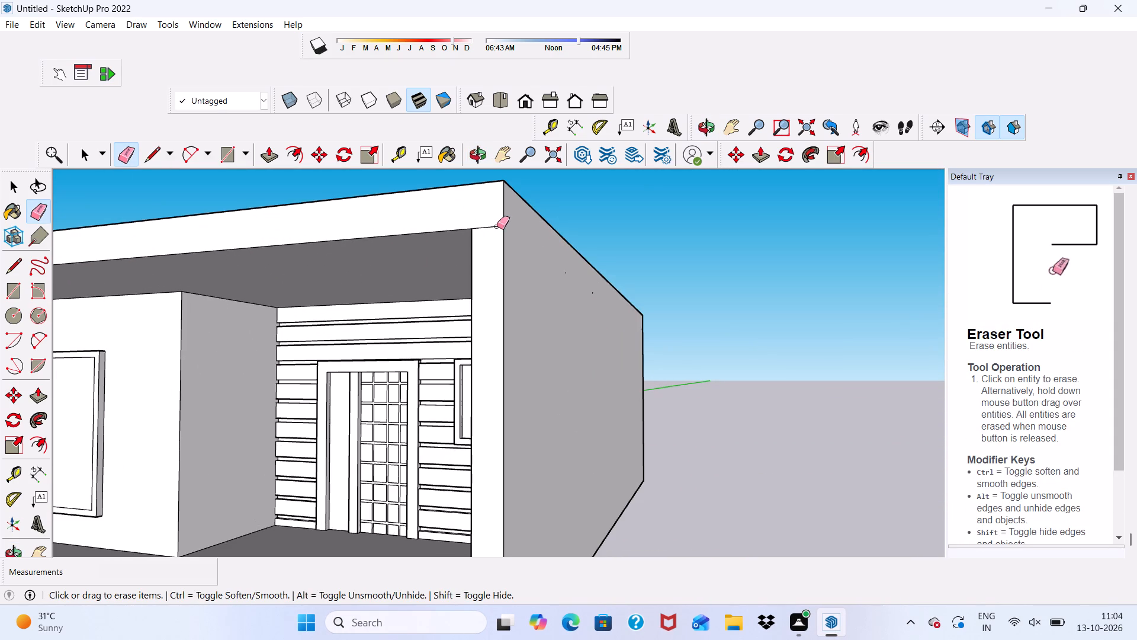
pyautogui.moveTo(496, 222); pyautogui.dragTo(487, 241)
# Erase the stray edge fragments along the upper part of the porch-side outer wall, including the one near its rear corner.
pyautogui.moveTo(566, 270); pyautogui.dragTo(566, 271)
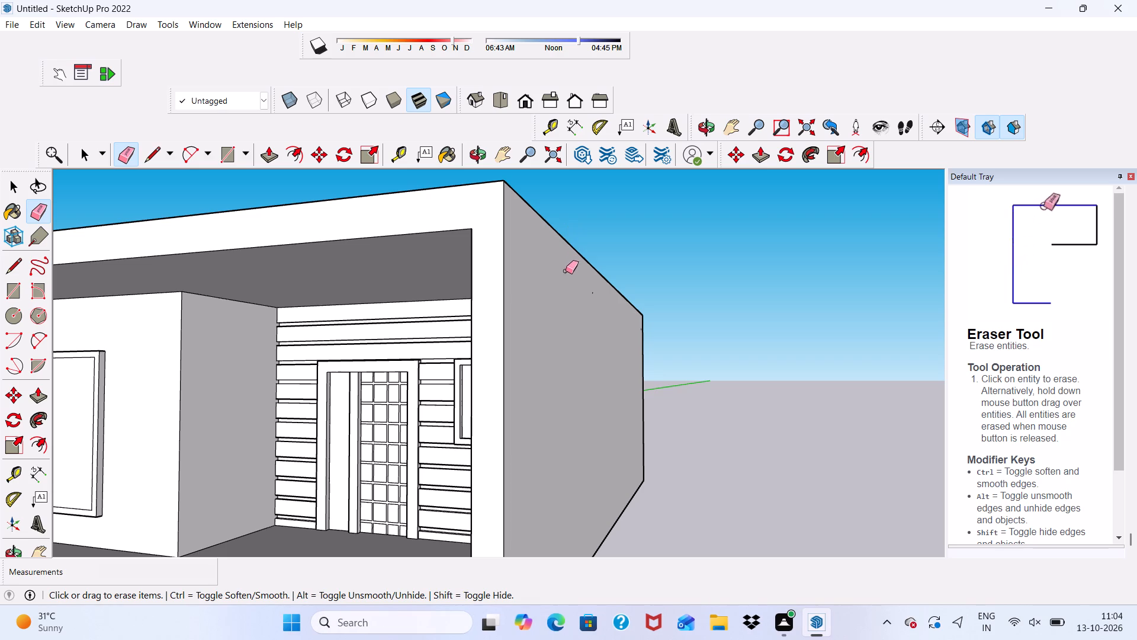
pyautogui.moveTo(566, 271); pyautogui.dragTo(575, 272)
pyautogui.moveTo(589, 281); pyautogui.dragTo(595, 297)
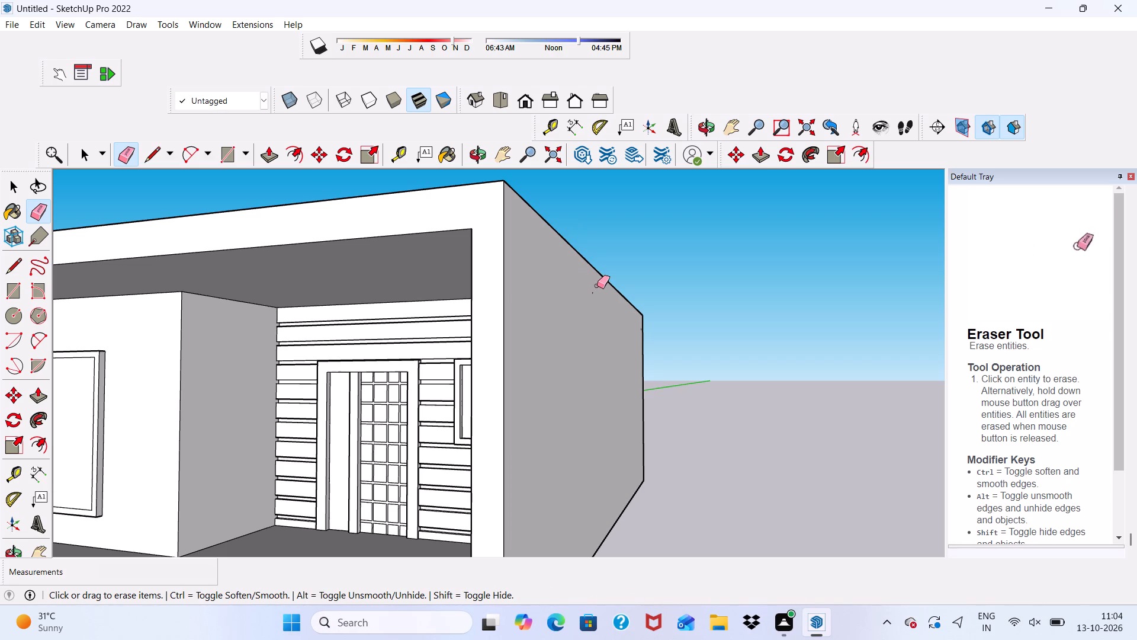
pyautogui.click(597, 286)
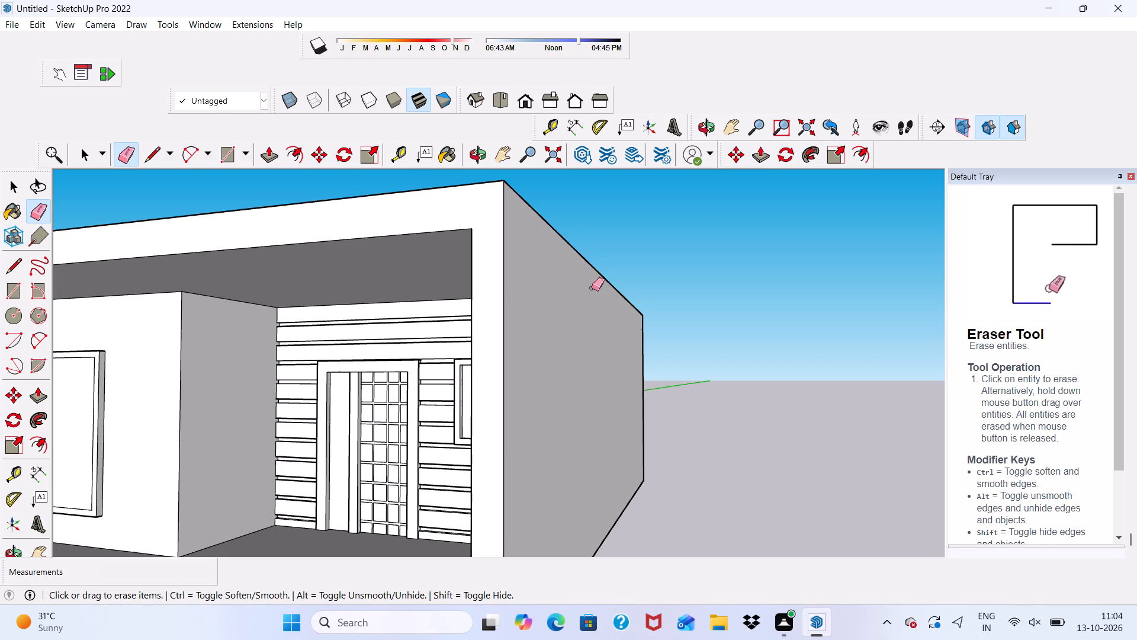
pyautogui.moveTo(594, 293); pyautogui.dragTo(522, 333, button='middle')
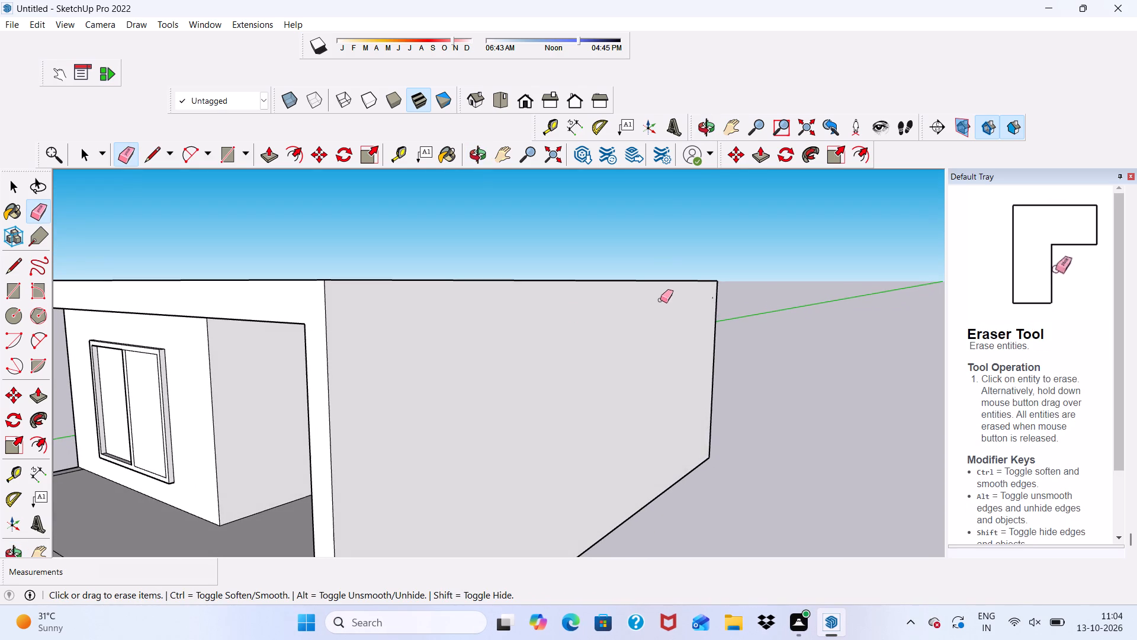
pyautogui.scroll(7, 714, 290)
pyautogui.click(714, 303)
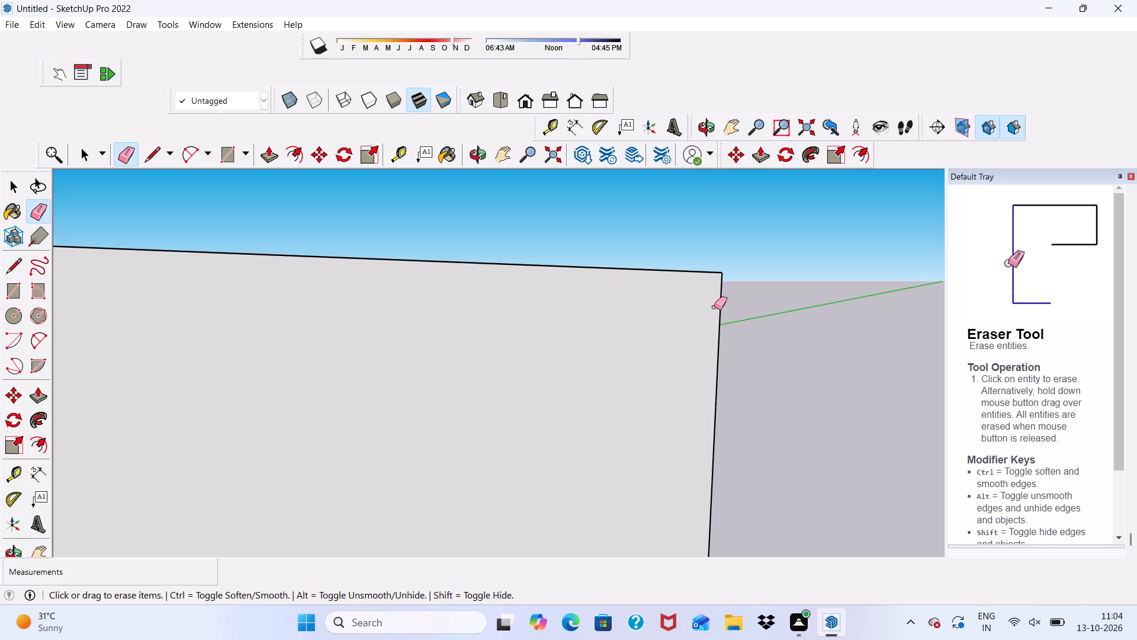
# Erase the stray edge fragment in the middle of the roof's top face.
pyautogui.scroll(-5, 647, 242)
pyautogui.scroll(-7, 645, 183)
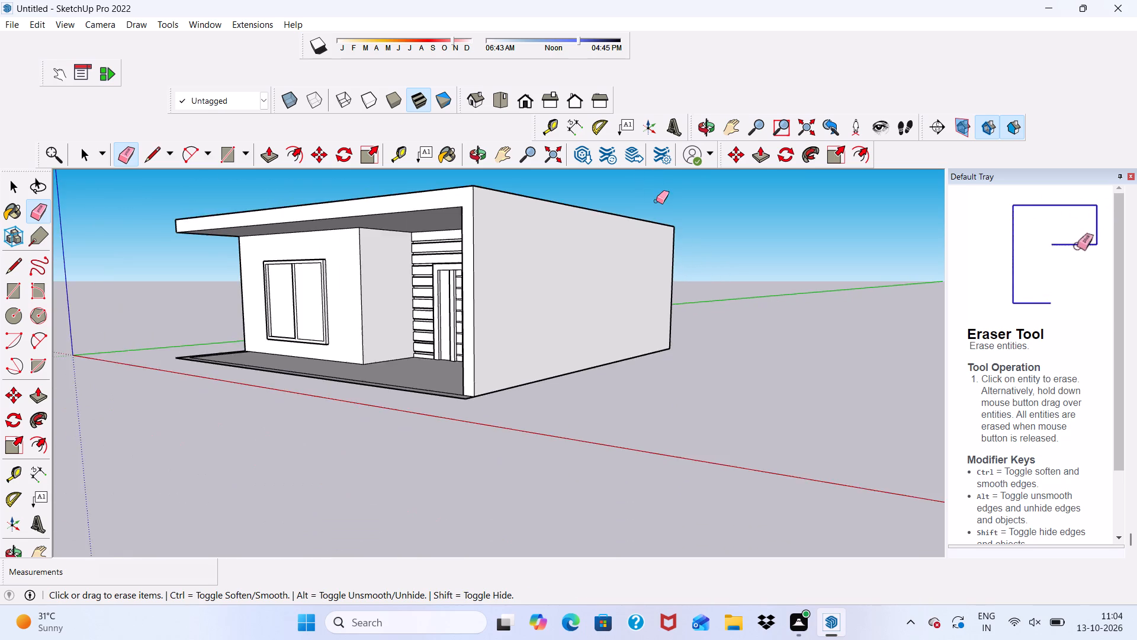
pyautogui.scroll(-3, 656, 201)
pyautogui.moveTo(634, 223); pyautogui.dragTo(555, 237, button='middle')
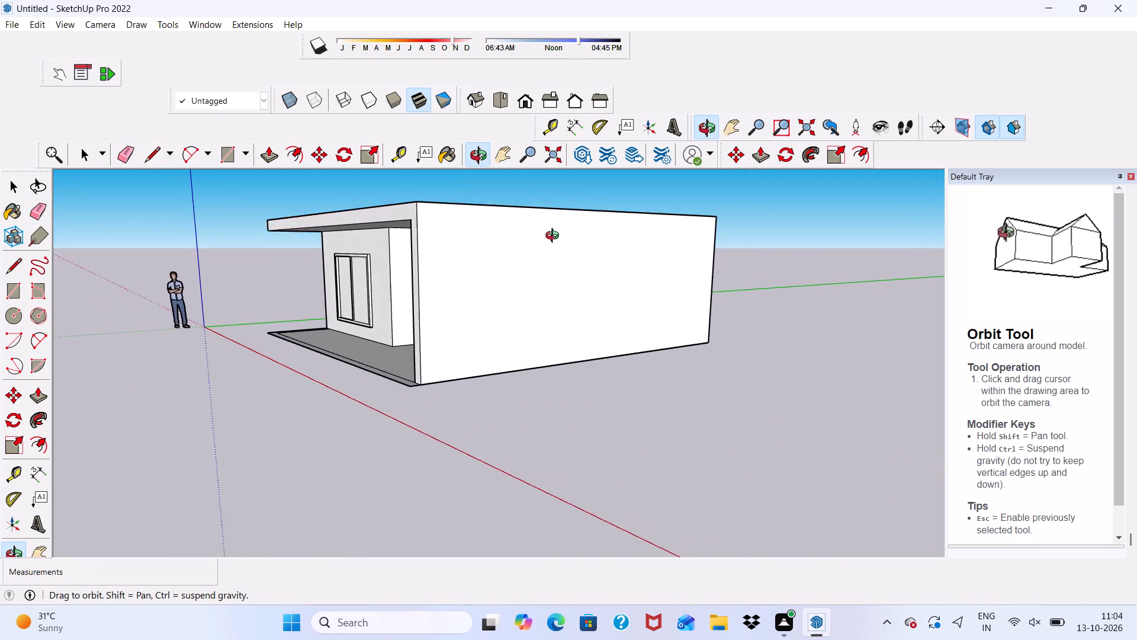
pyautogui.moveTo(555, 237); pyautogui.dragTo(607, 259, button='middle')
pyautogui.scroll(-4, 605, 191)
pyautogui.moveTo(448, 196); pyautogui.dragTo(447, 212, button='middle')
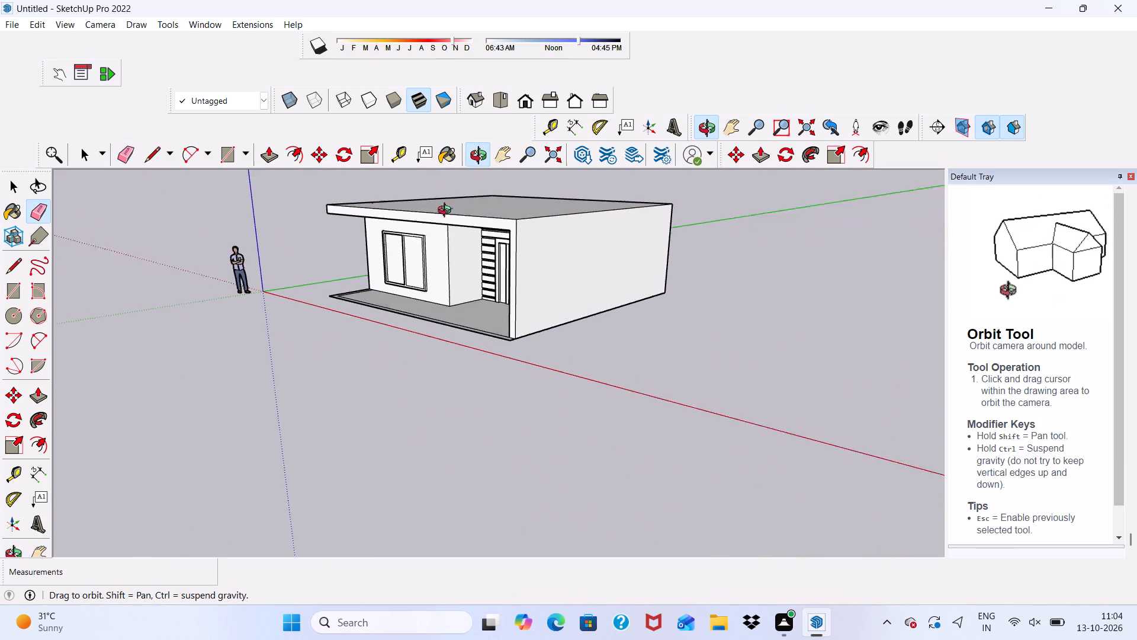
pyautogui.moveTo(447, 212); pyautogui.dragTo(576, 283, button='middle')
pyautogui.moveTo(442, 222); pyautogui.dragTo(460, 229)
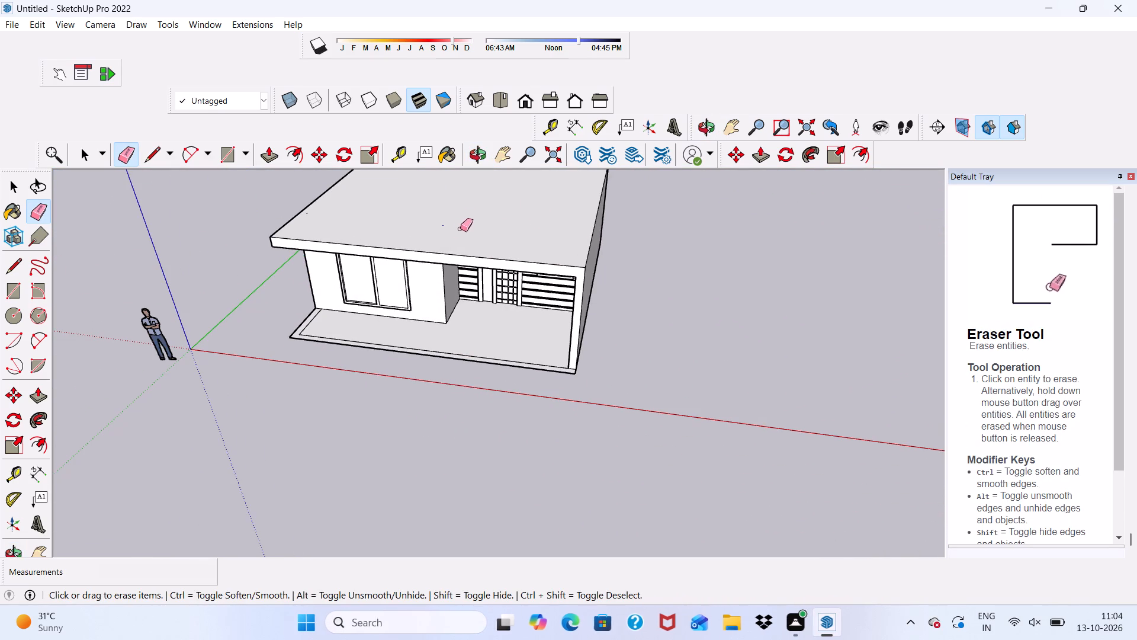
pyautogui.moveTo(460, 229); pyautogui.dragTo(452, 216)
pyautogui.moveTo(447, 217); pyautogui.dragTo(439, 222)
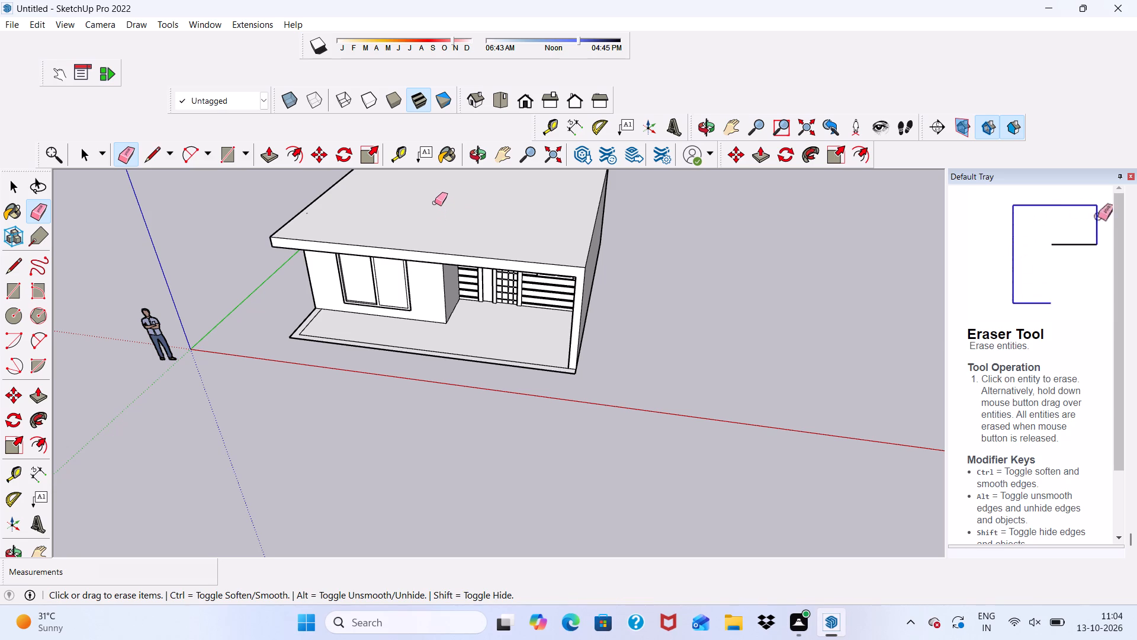
# Erase the remaining stray fragment on the roof top near its edge on the large-window side.
pyautogui.scroll(-2, 435, 203)
pyautogui.scroll(1, 435, 203)
pyautogui.scroll(-9, 435, 203)
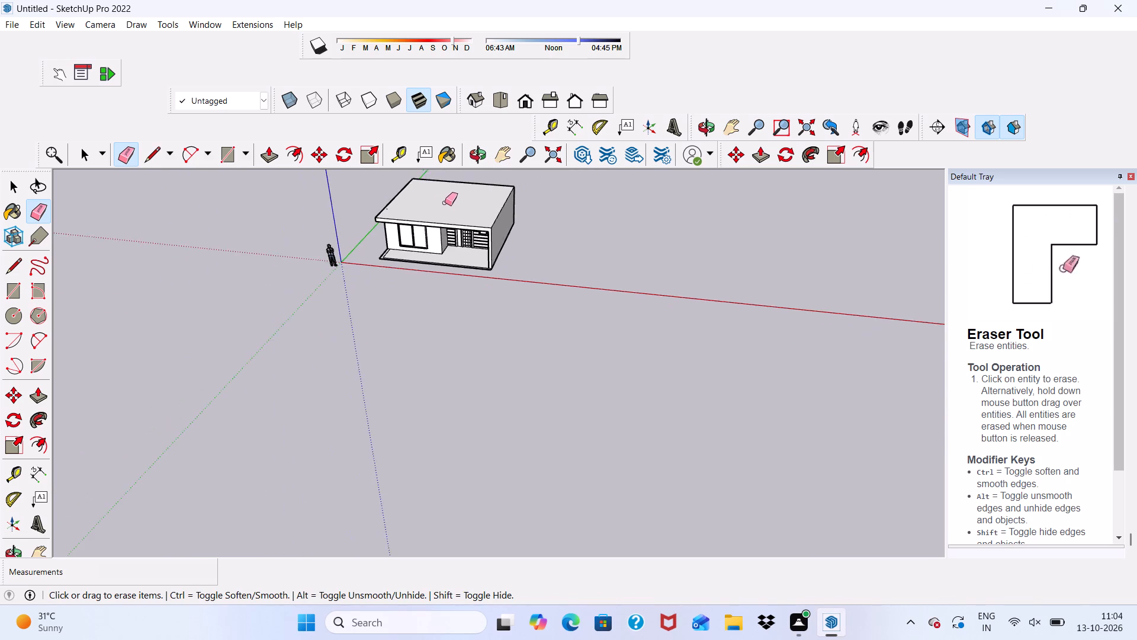
pyautogui.scroll(7, 419, 190)
pyautogui.scroll(-5, 419, 190)
pyautogui.scroll(6, 385, 211)
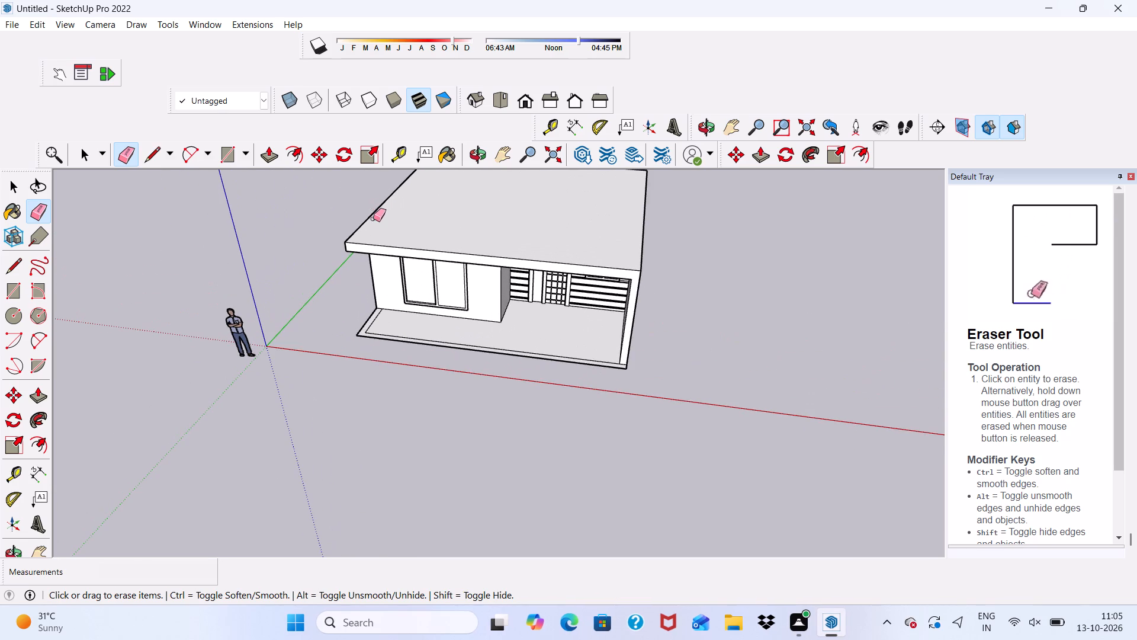
pyautogui.click(374, 221)
pyautogui.moveTo(378, 219); pyautogui.dragTo(388, 219)
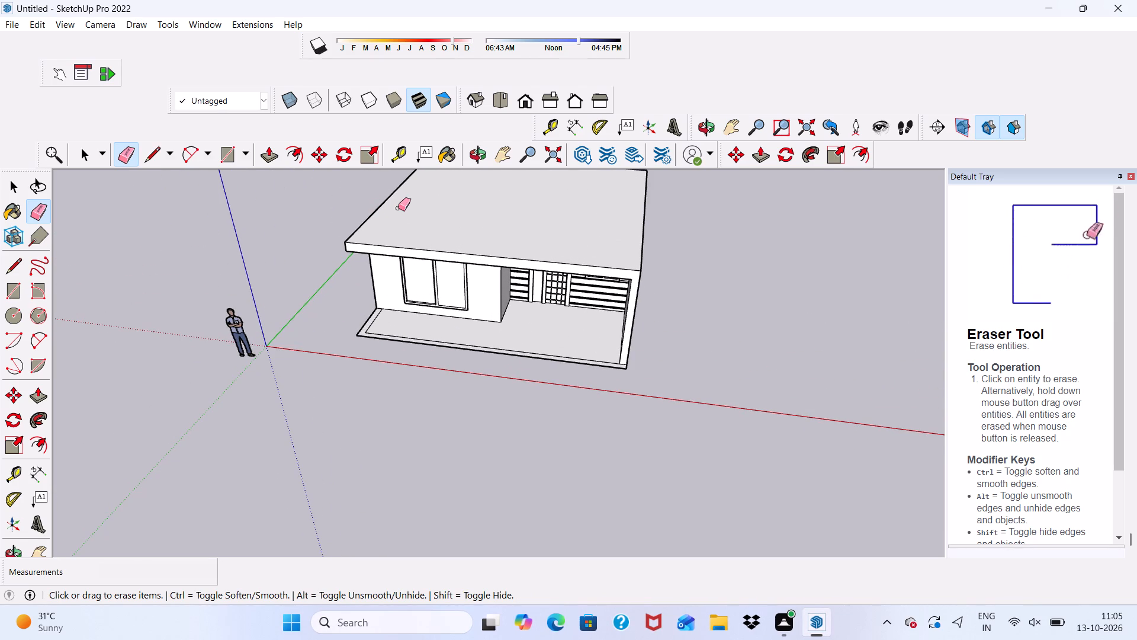
pyautogui.click(409, 193)
# Examine the cleaned-up house from a distance and from the front.
pyautogui.scroll(-11, 415, 181)
pyautogui.scroll(-3, 442, 221)
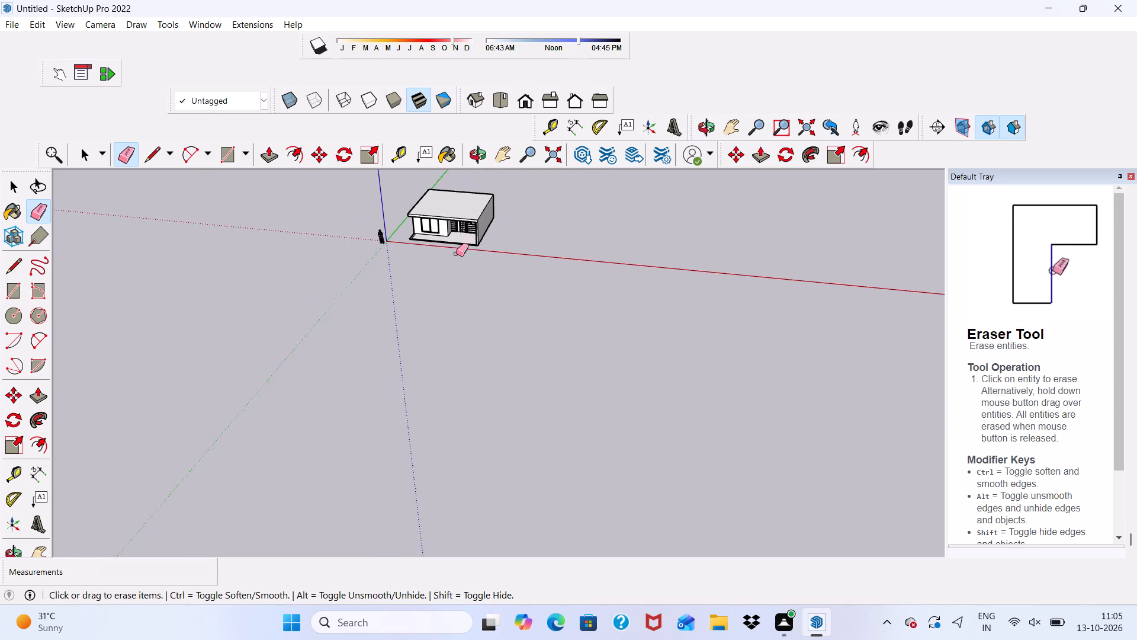
pyautogui.scroll(-2, 456, 254)
pyautogui.scroll(8, 477, 203)
pyautogui.moveTo(454, 223); pyautogui.dragTo(523, 105, button='middle')
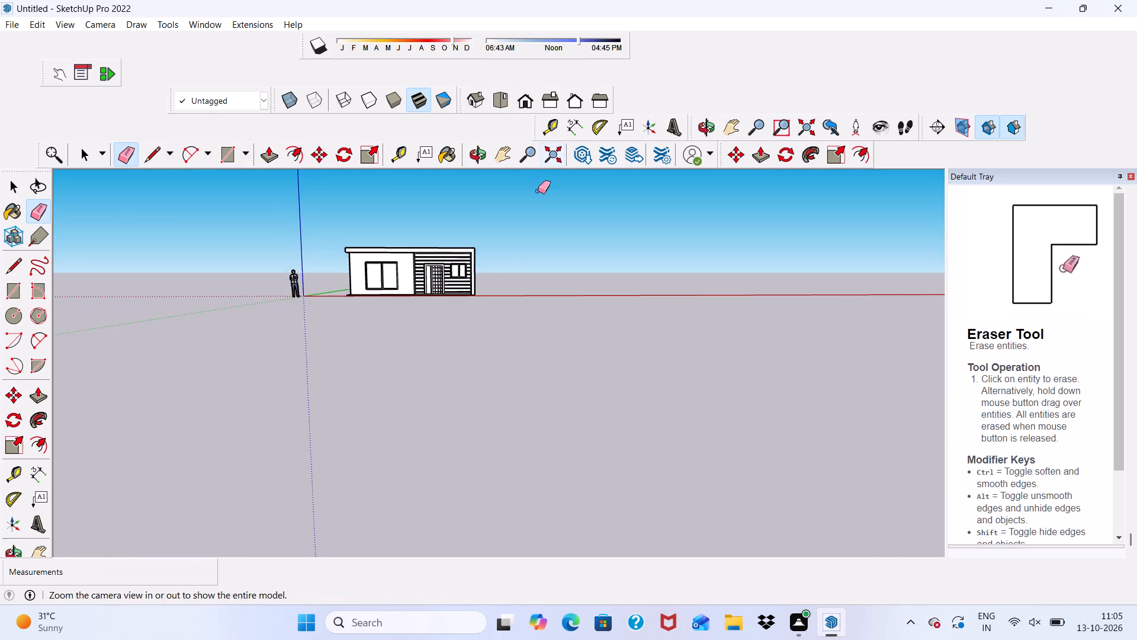
pyautogui.scroll(7, 387, 207)
pyautogui.scroll(7, 467, 299)
pyautogui.press('space')
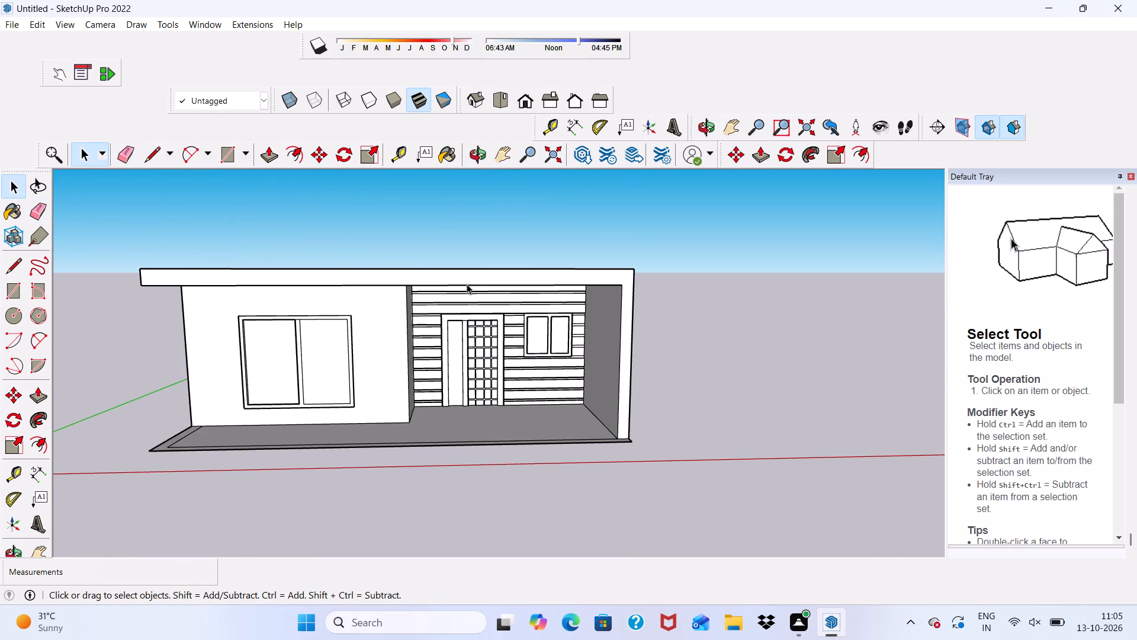
# Offset the outline of the roof's top face inward by 9".
pyautogui.scroll(-3, 467, 284)
pyautogui.moveTo(481, 292); pyautogui.dragTo(476, 380, button='middle')
pyautogui.scroll(-1, 476, 380)
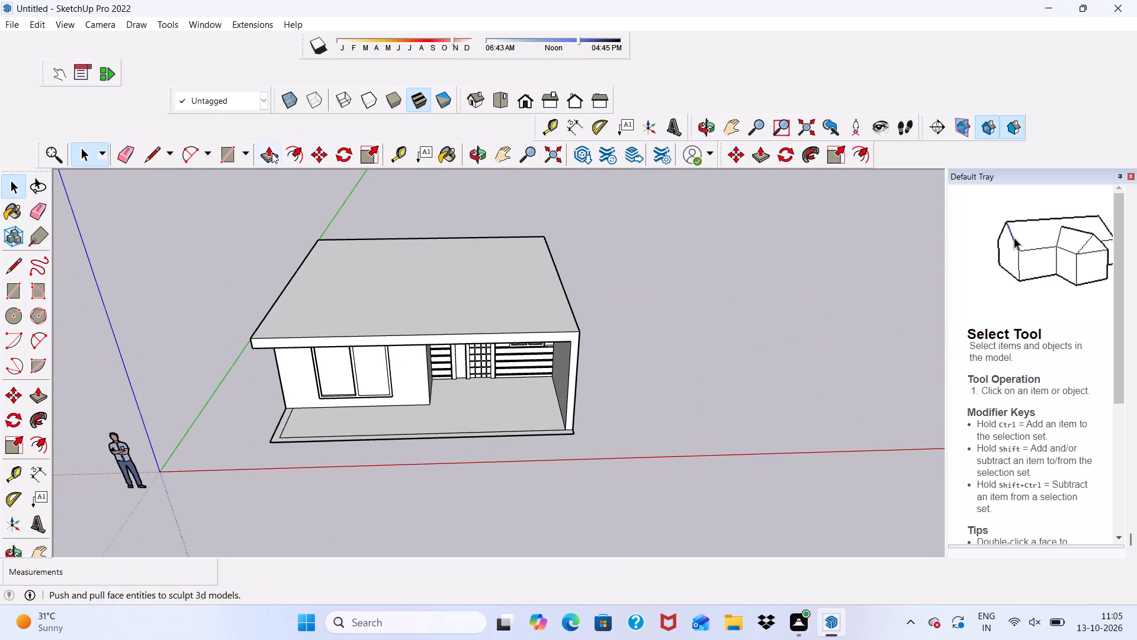
pyautogui.click(297, 151)
pyautogui.click(326, 286)
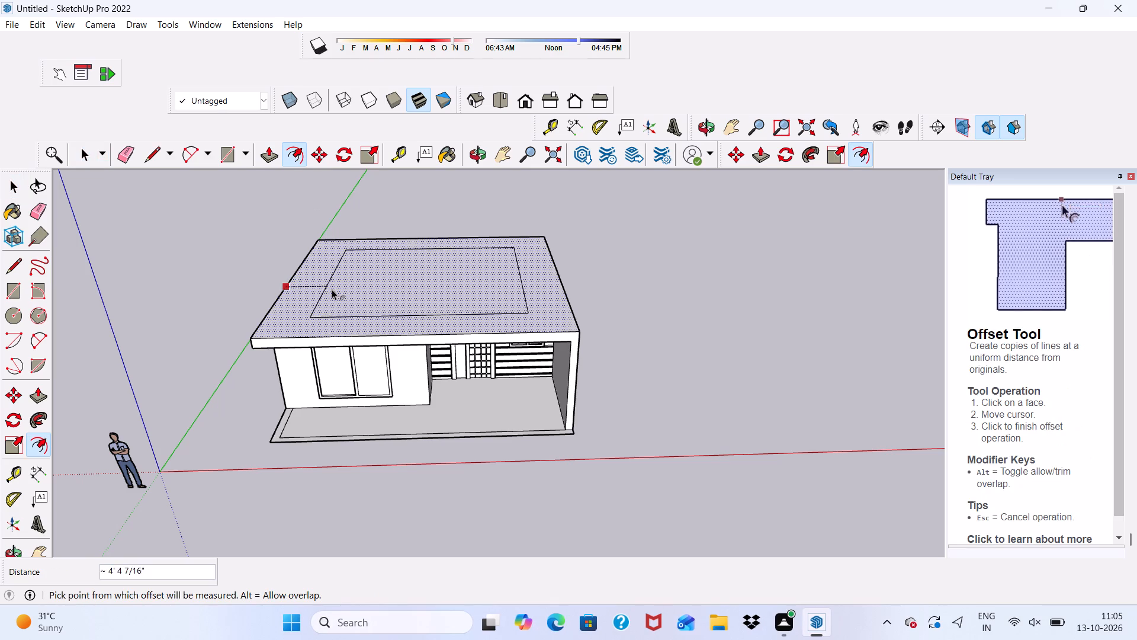
pyautogui.hotkey('ctrl', 'z')
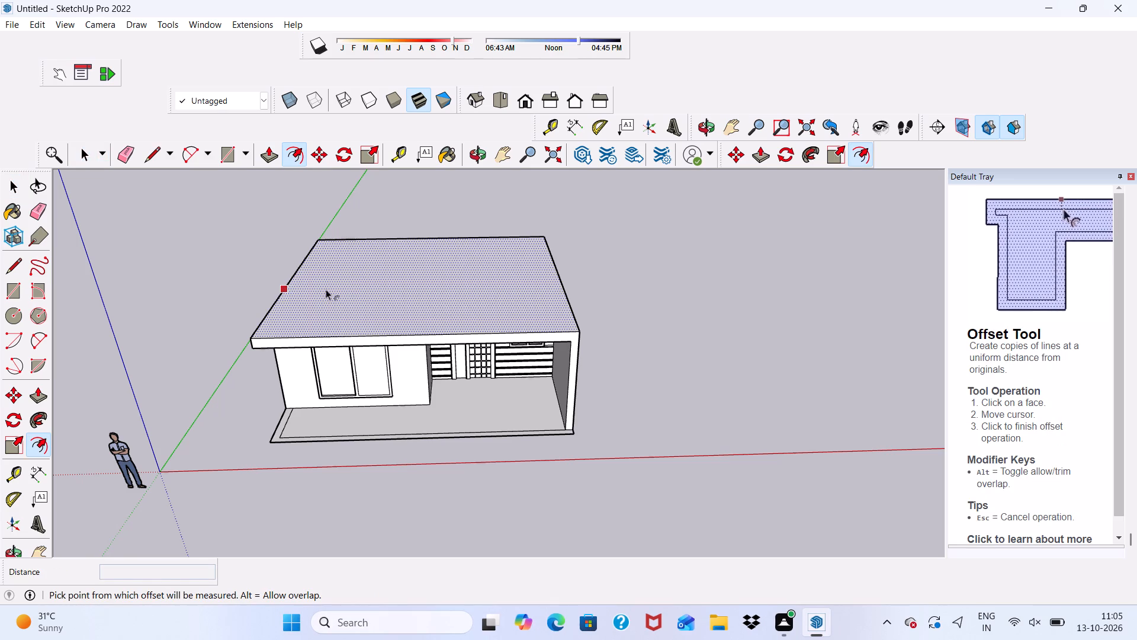
pyautogui.click(325, 293)
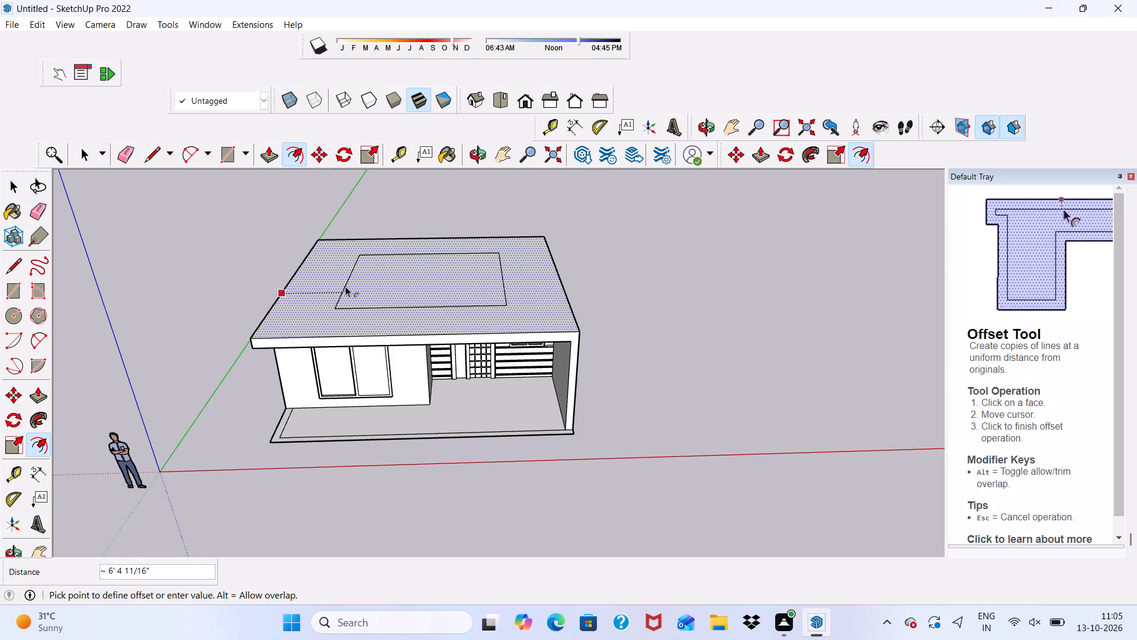
pyautogui.write('9"')
pyautogui.press('Return')
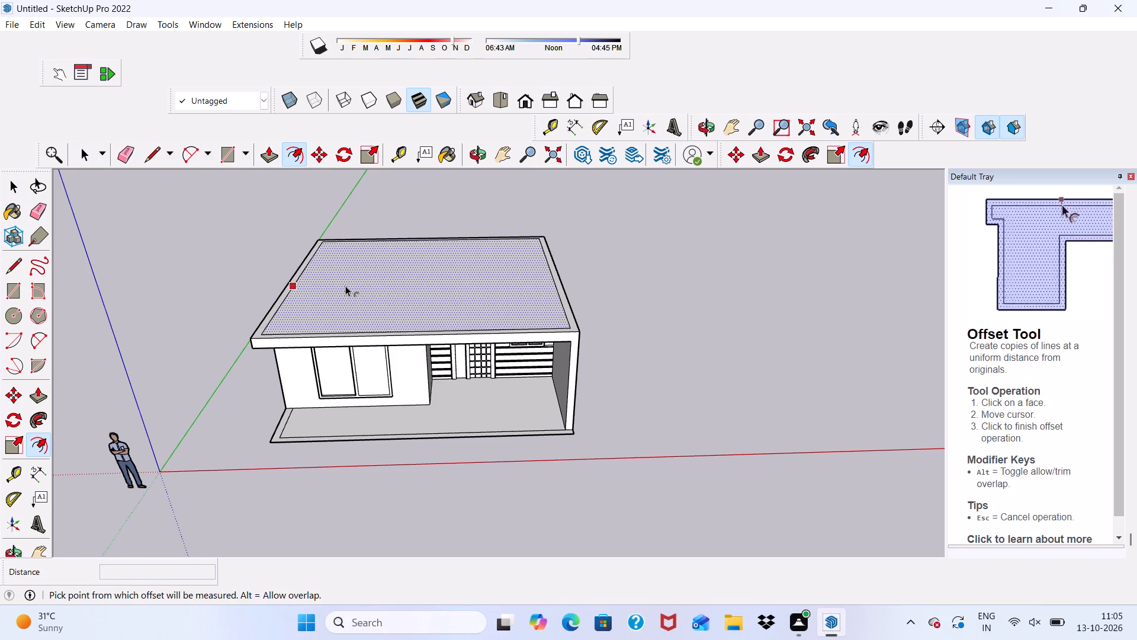
pyautogui.press('space')
# Examine the roof with its inset border from low and high angles.
pyautogui.scroll(-2, 339, 297)
pyautogui.moveTo(322, 296); pyautogui.dragTo(248, 201, button='middle')
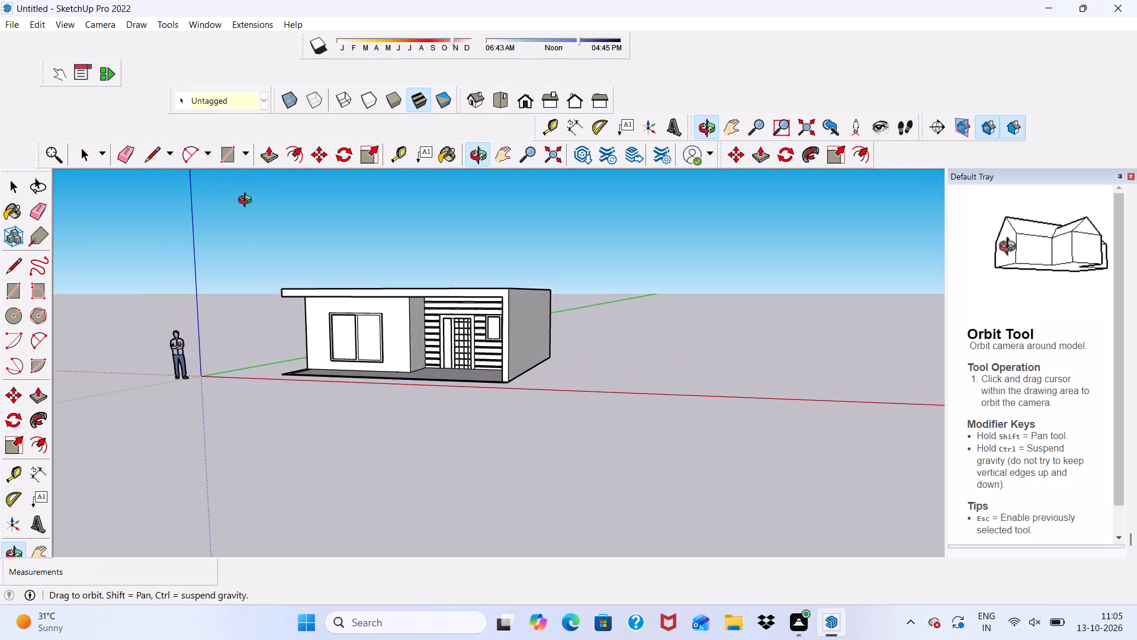
pyautogui.moveTo(248, 201); pyautogui.dragTo(246, 203, button='middle')
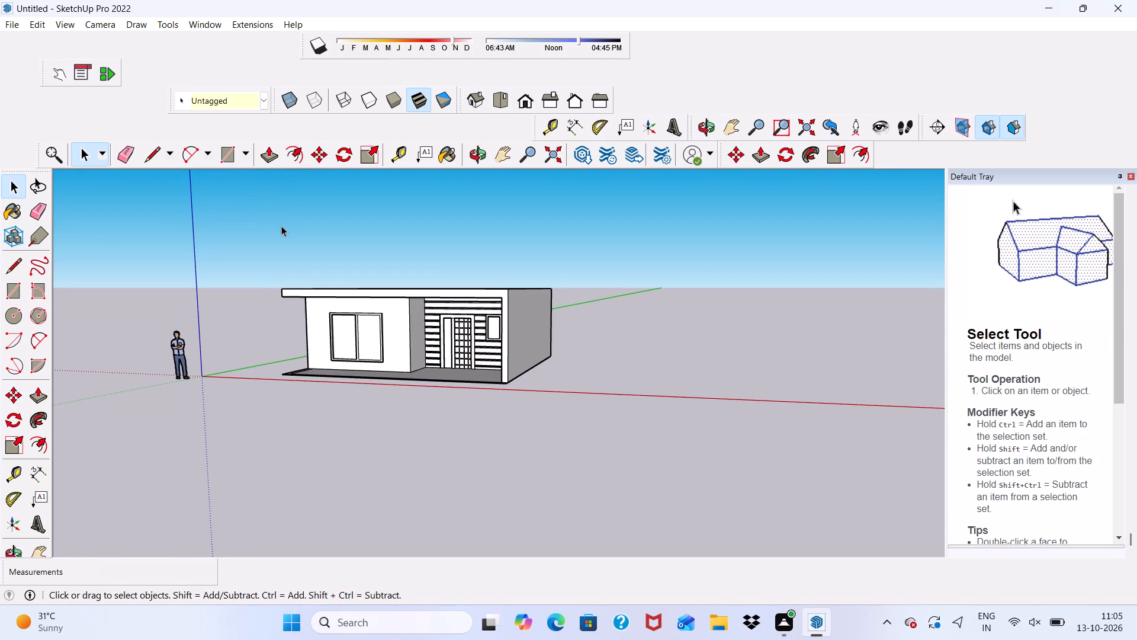
pyautogui.scroll(6, 348, 252)
pyautogui.moveTo(376, 251); pyautogui.dragTo(359, 322, button='middle')
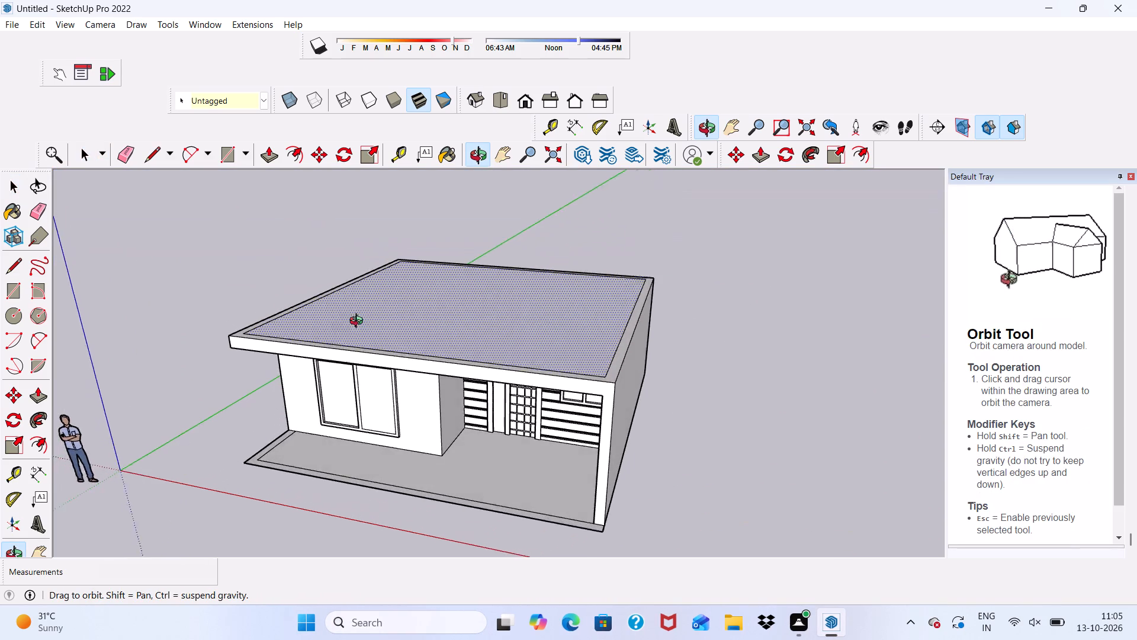
pyautogui.moveTo(359, 322); pyautogui.dragTo(342, 355, button='middle')
pyautogui.click(269, 194)
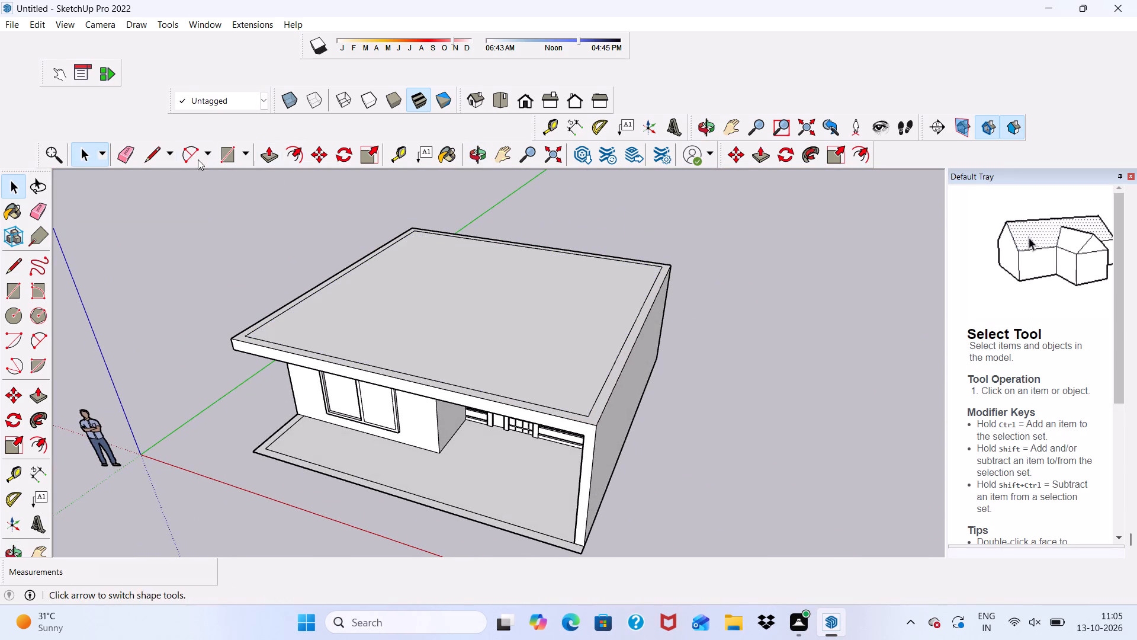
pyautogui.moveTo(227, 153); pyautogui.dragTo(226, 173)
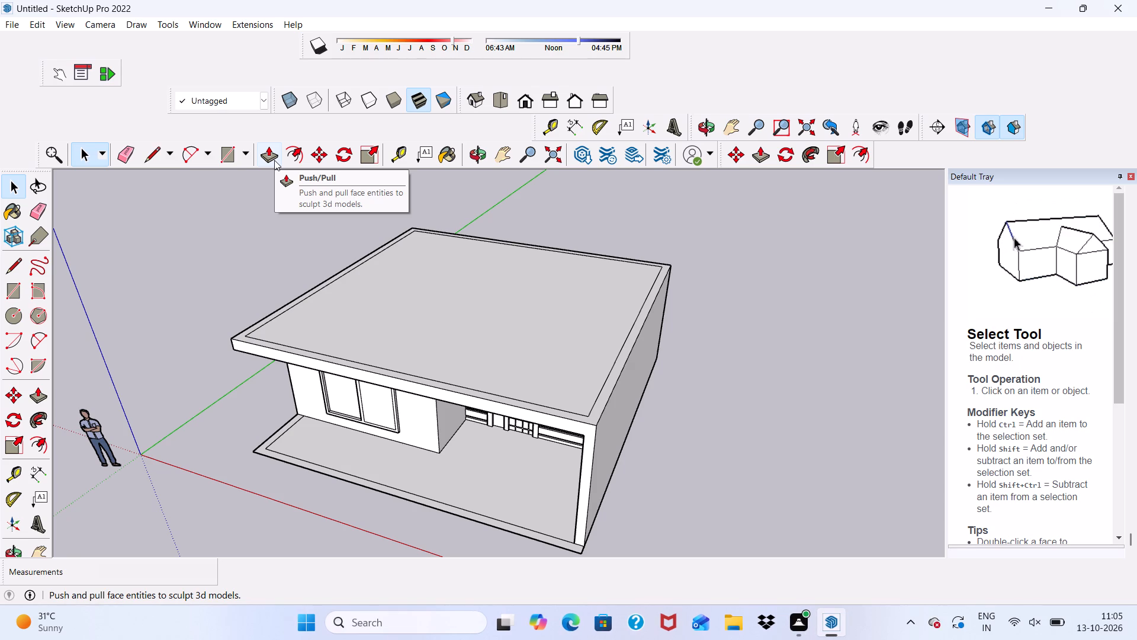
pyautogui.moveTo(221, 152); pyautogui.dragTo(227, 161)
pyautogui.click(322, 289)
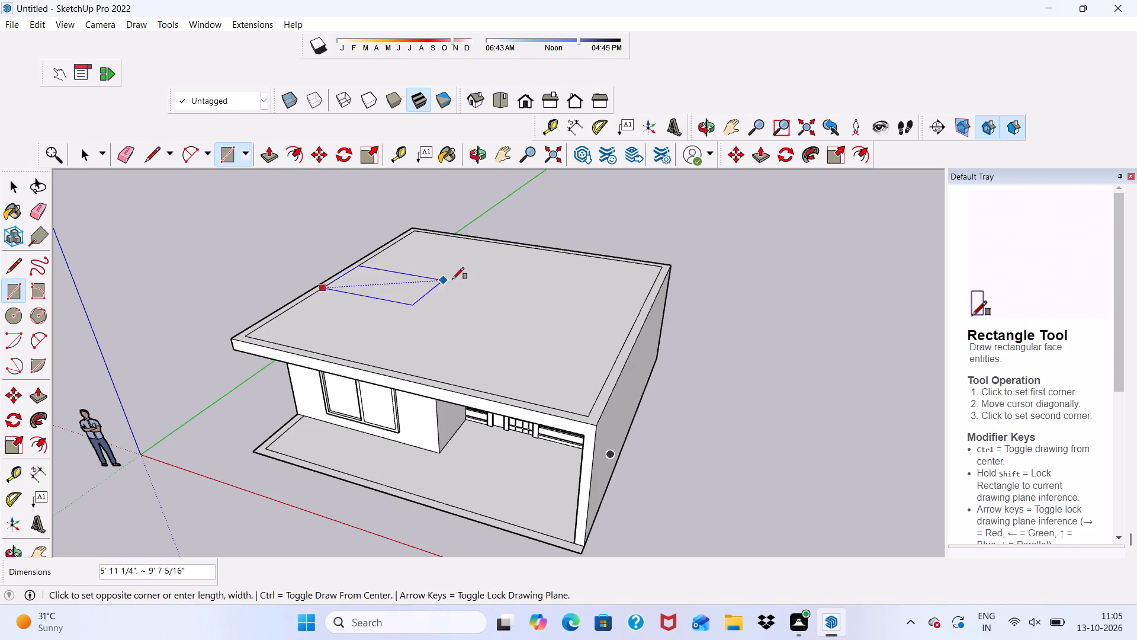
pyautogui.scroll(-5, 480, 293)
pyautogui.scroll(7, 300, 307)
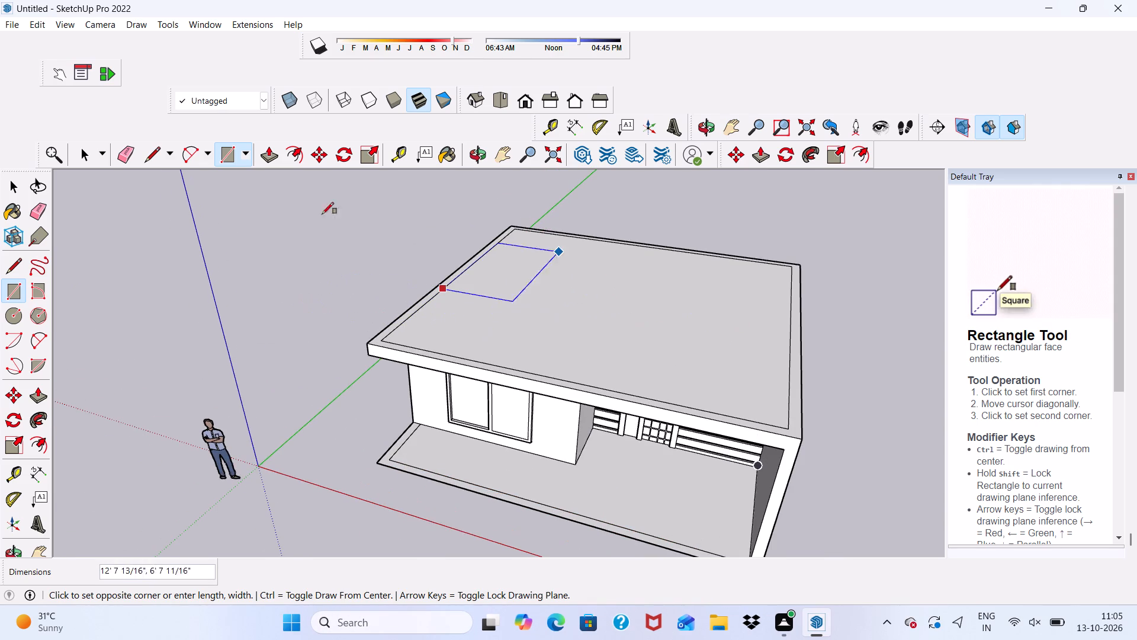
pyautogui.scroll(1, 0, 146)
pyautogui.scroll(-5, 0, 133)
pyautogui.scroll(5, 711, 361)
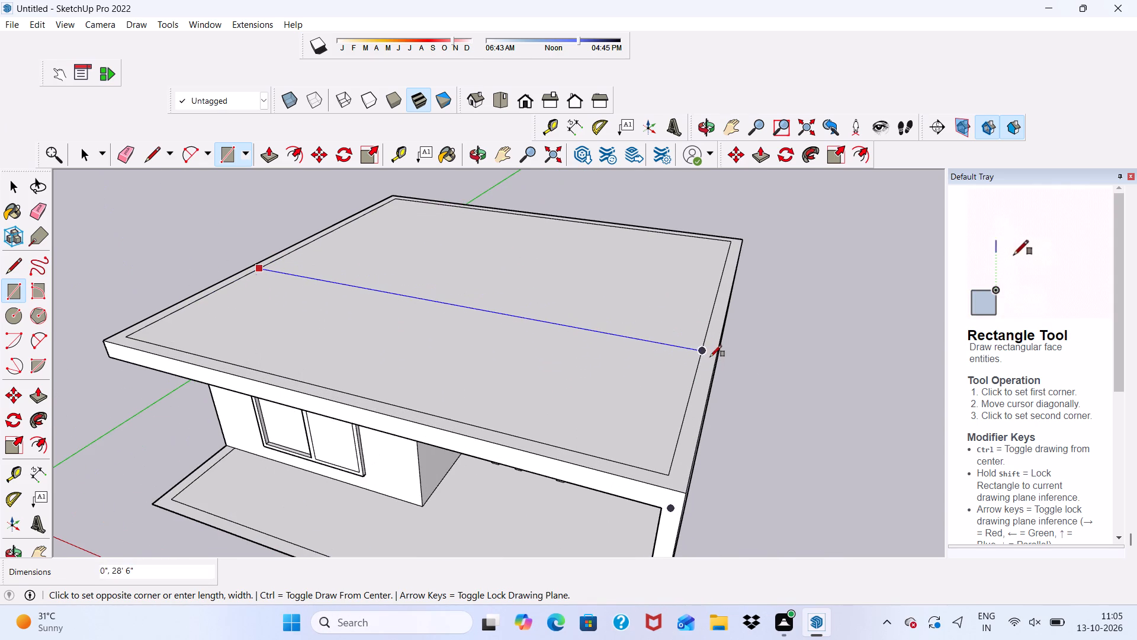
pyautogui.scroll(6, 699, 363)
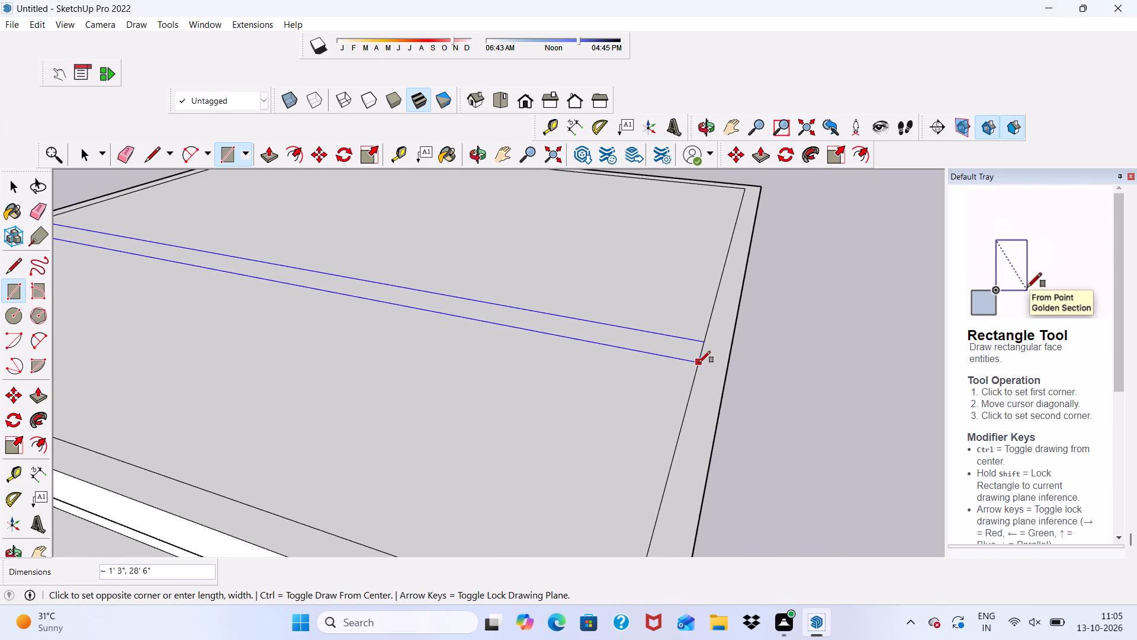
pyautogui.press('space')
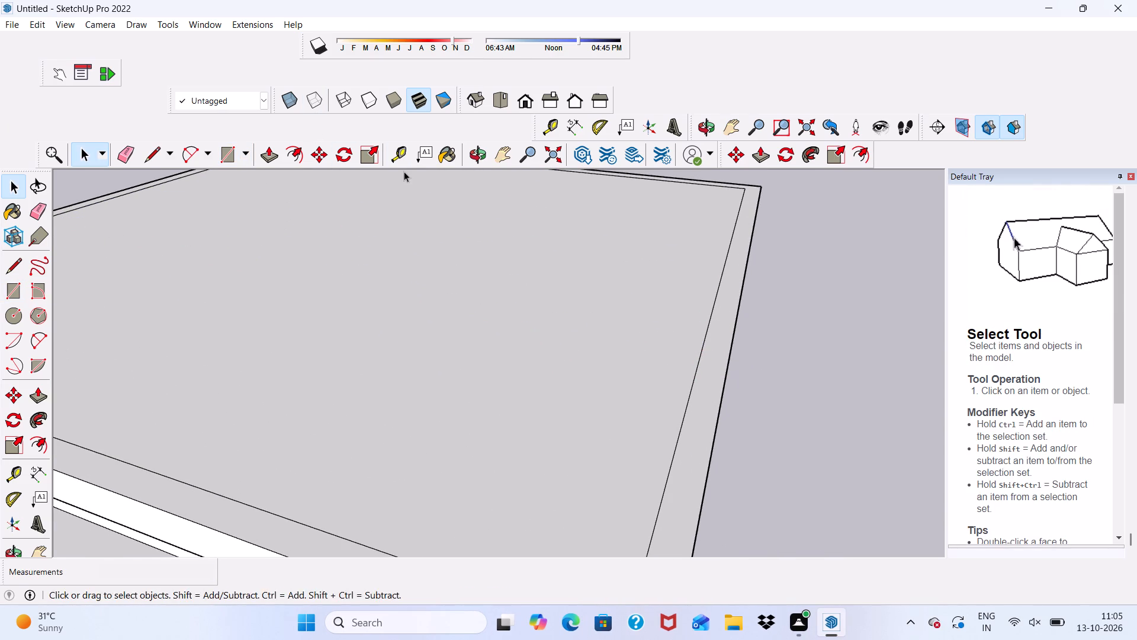
# Place a guide line across the roof top, parallel to the front inset edge and about 7' 7" behind it.
pyautogui.click(397, 153)
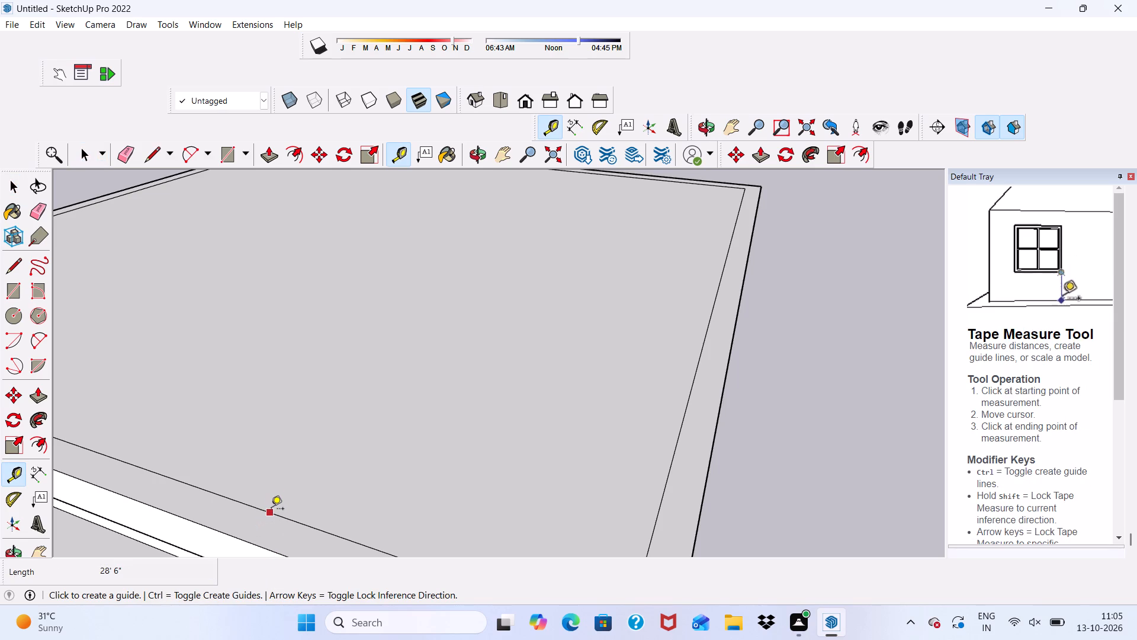
pyautogui.click(271, 511)
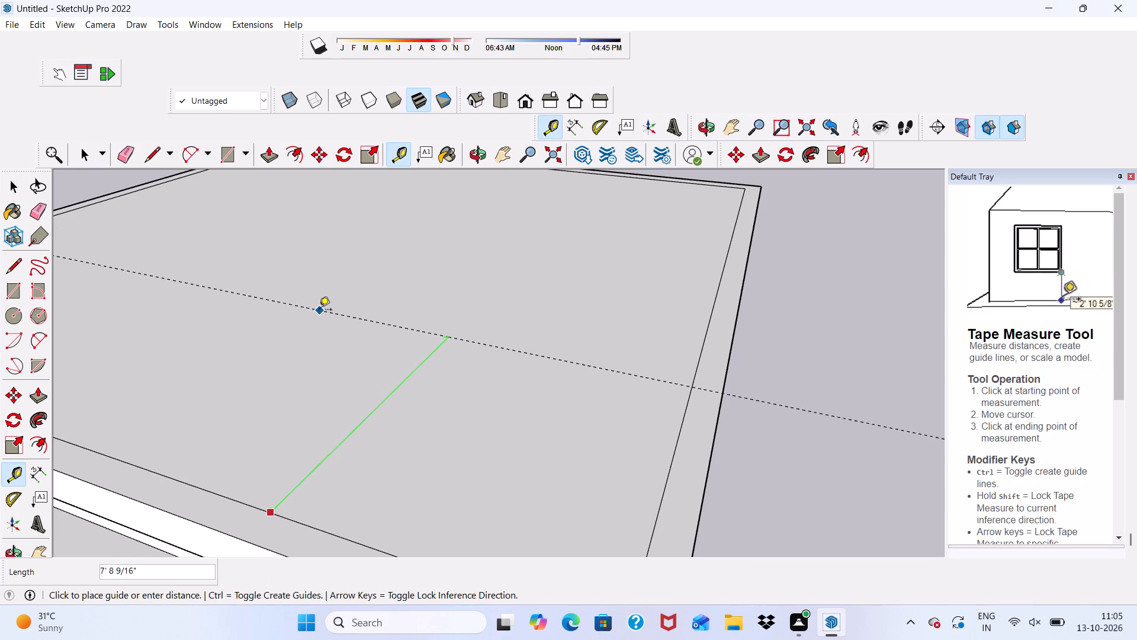
pyautogui.click(318, 312)
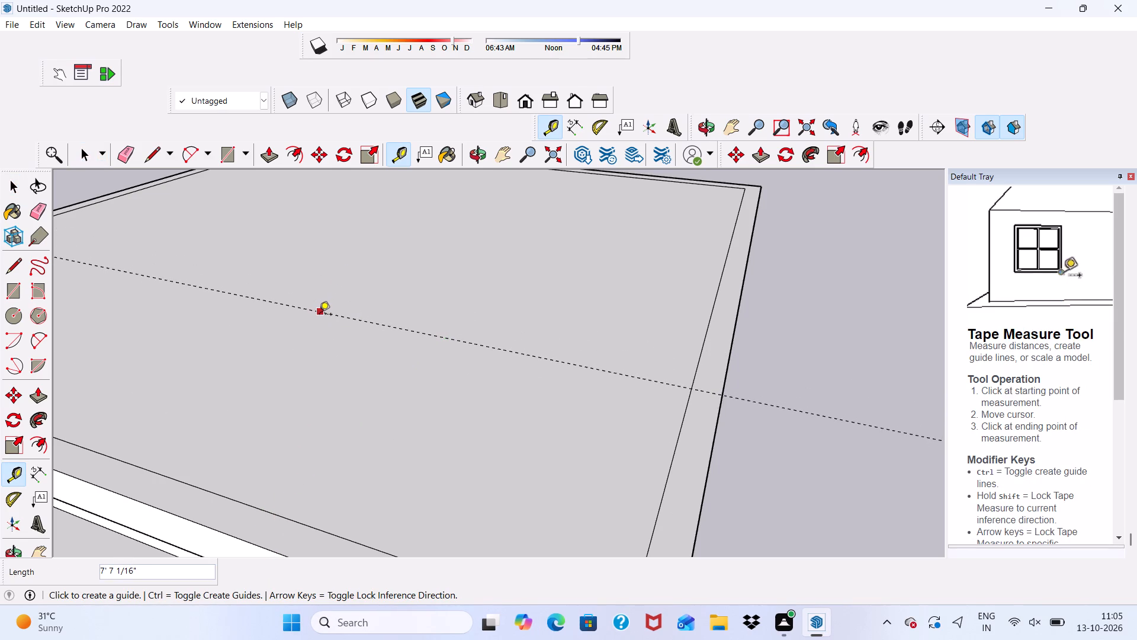
# Add a second parallel guide on the roof, 9" in front of the first guide.
pyautogui.click(318, 313)
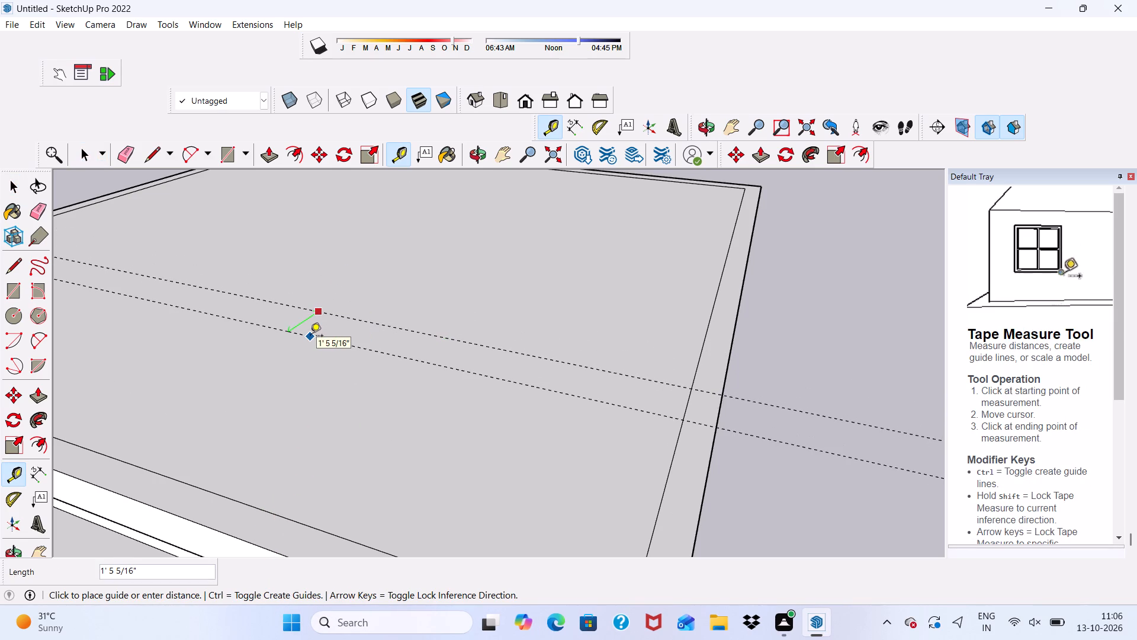
pyautogui.press('9')
pyautogui.hotkey('shift', '"')
pyautogui.press('Return')
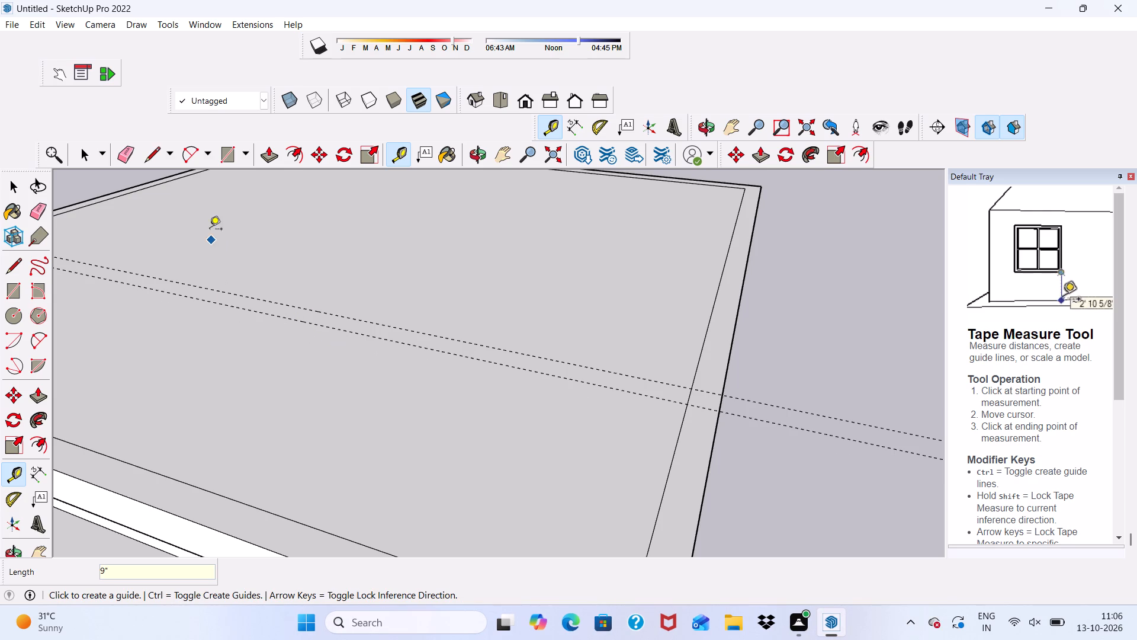
# Draw a 28' 6" line along the rear guide between the roof's two side inset edges.
pyautogui.moveTo(157, 151); pyautogui.dragTo(159, 162)
pyautogui.scroll(-10, 237, 239)
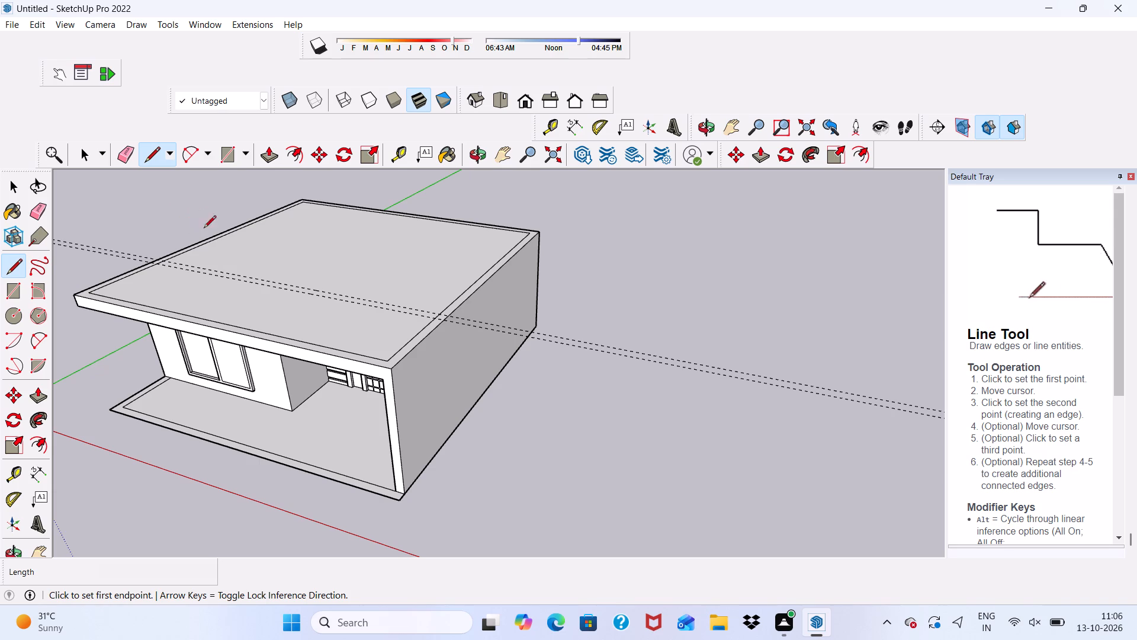
pyautogui.scroll(7, 216, 253)
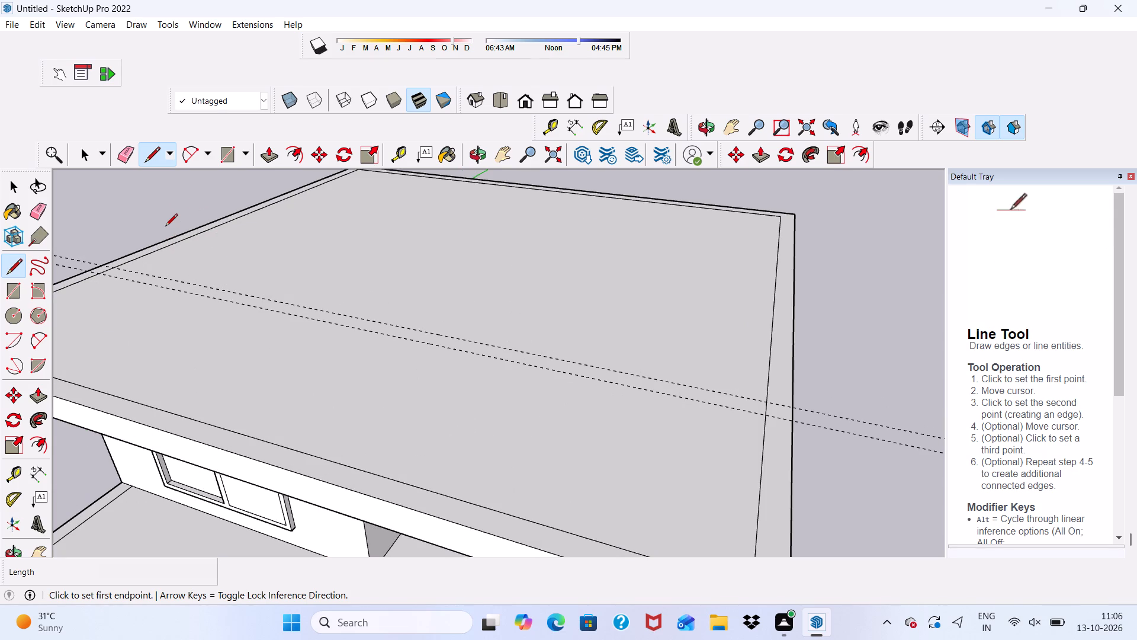
pyautogui.scroll(5, 176, 256)
pyautogui.scroll(3, 96, 259)
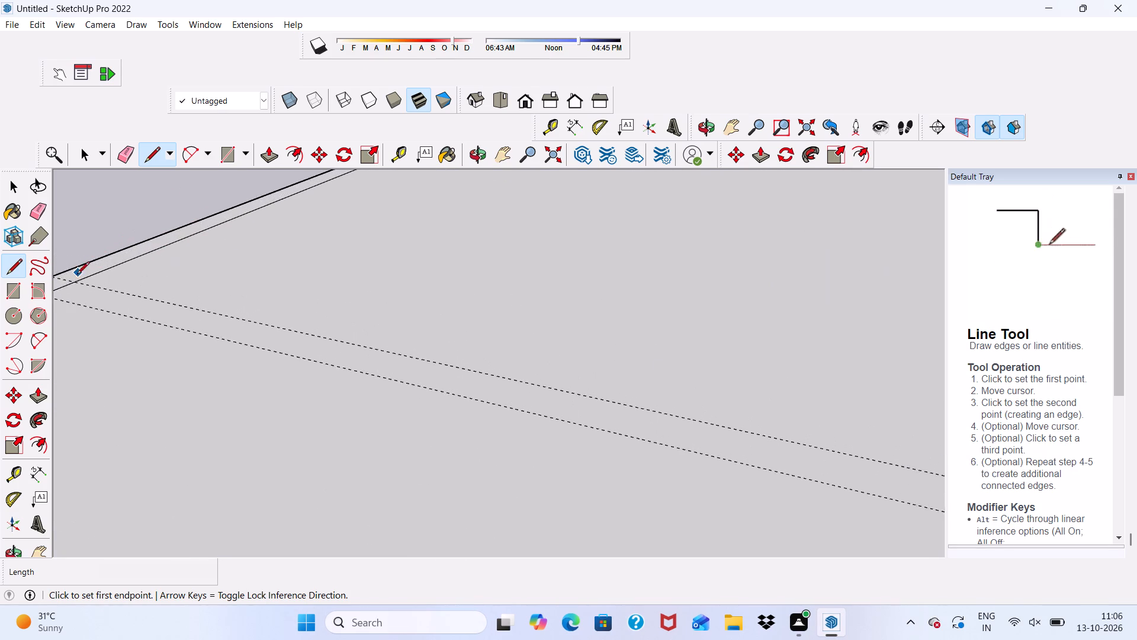
pyautogui.scroll(4, 77, 275)
pyautogui.scroll(-6, 62, 282)
pyautogui.scroll(7, 78, 282)
pyautogui.scroll(-8, 105, 279)
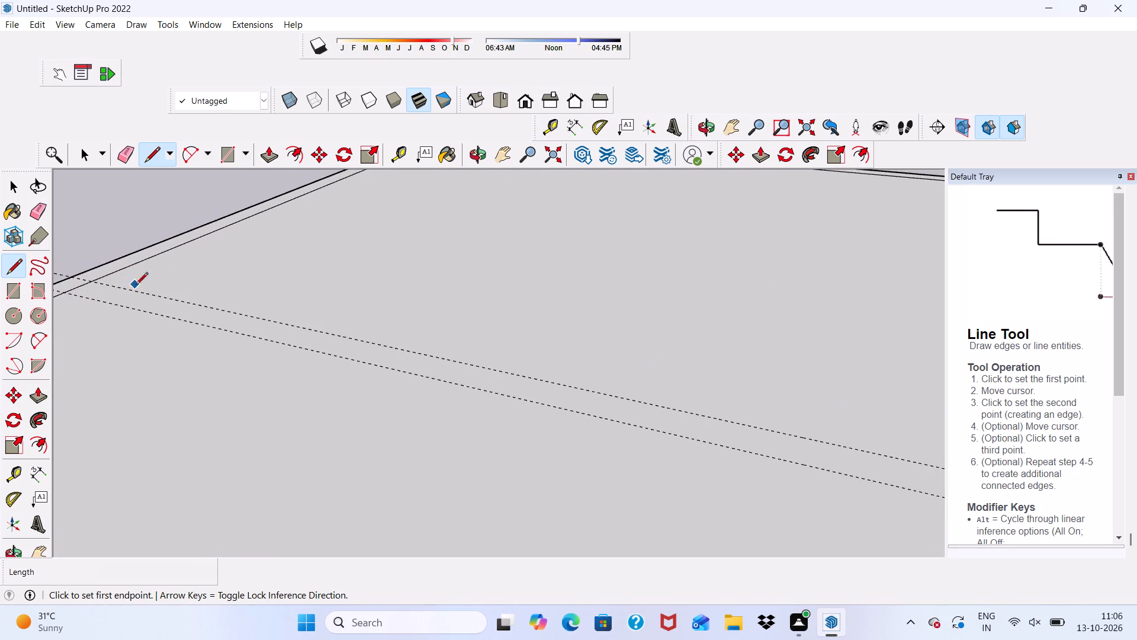
pyautogui.moveTo(140, 298); pyautogui.dragTo(289, 205, button='middle')
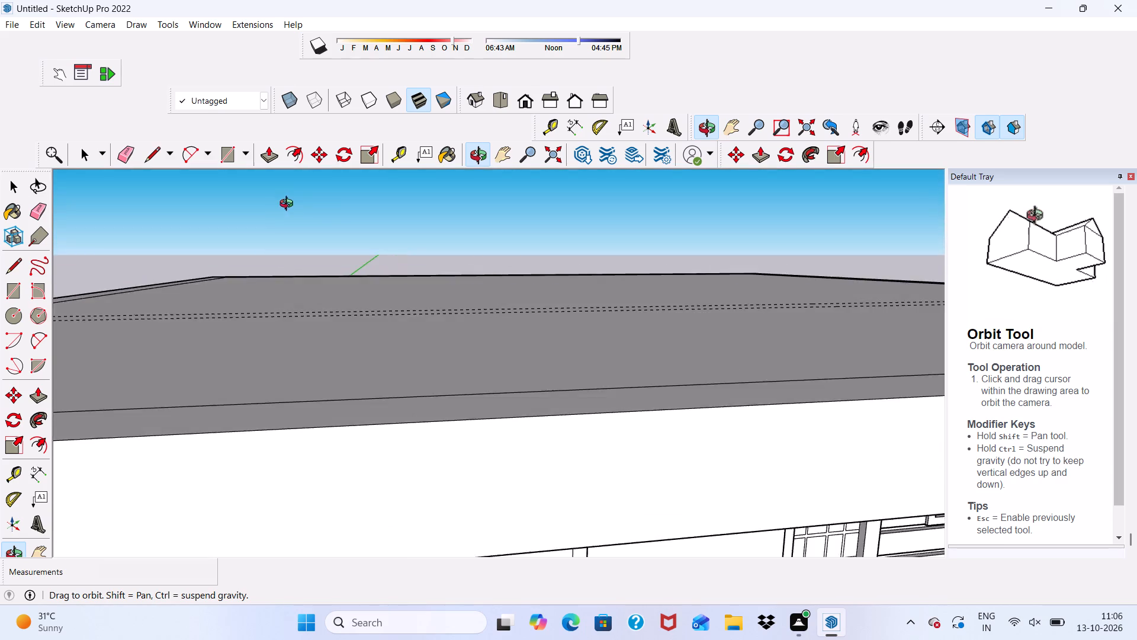
pyautogui.moveTo(289, 205); pyautogui.dragTo(396, 239, button='middle')
pyautogui.scroll(-6, 381, 257)
pyautogui.scroll(-3, 286, 0)
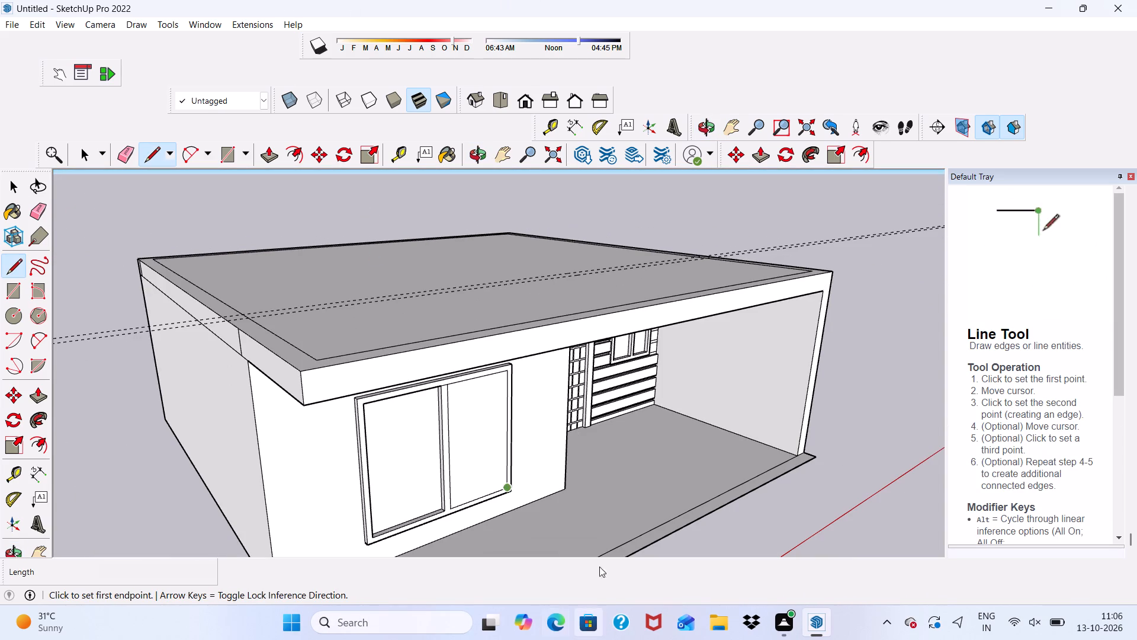
pyautogui.scroll(5, 166, 367)
pyautogui.scroll(6, 322, 269)
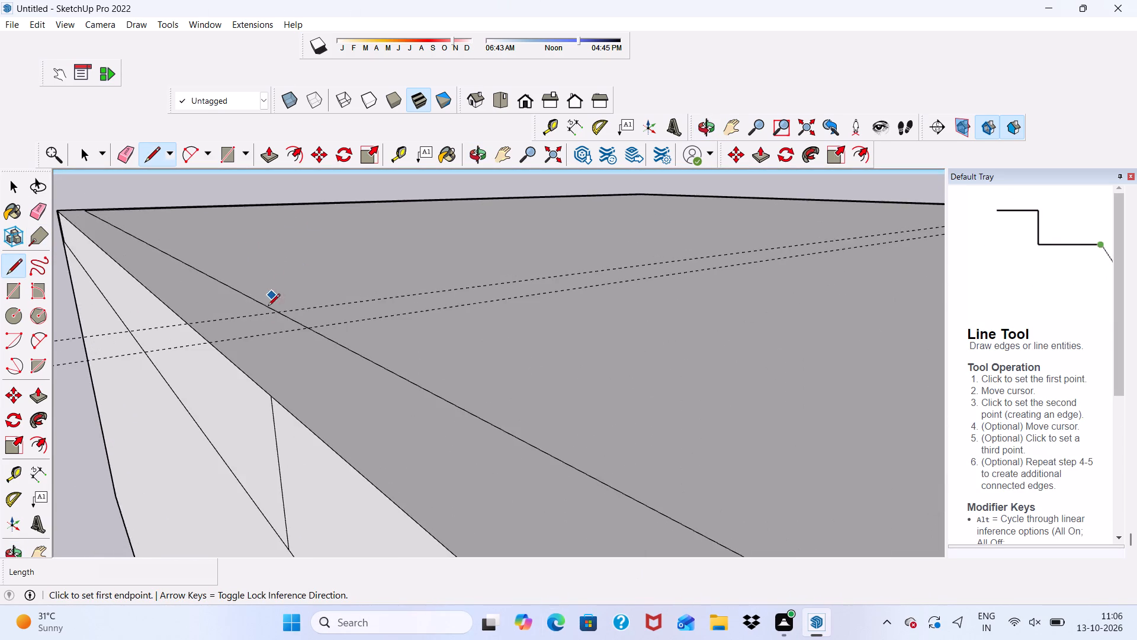
pyautogui.scroll(6, 276, 328)
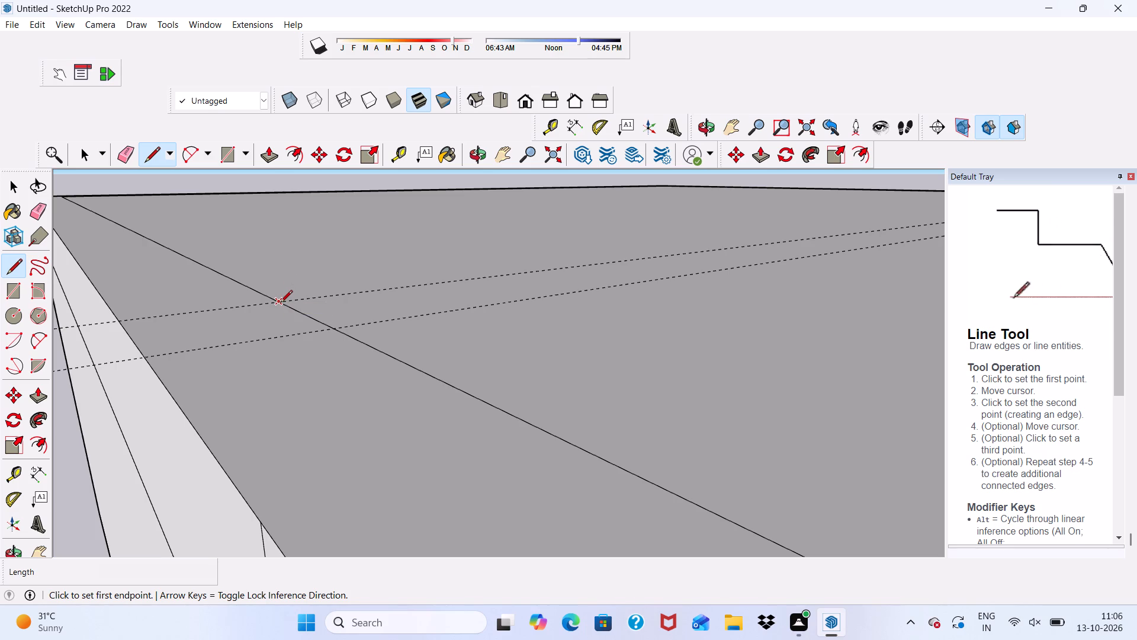
pyautogui.click(280, 303)
pyautogui.scroll(-7, 213, 270)
pyautogui.scroll(-20, 157, 251)
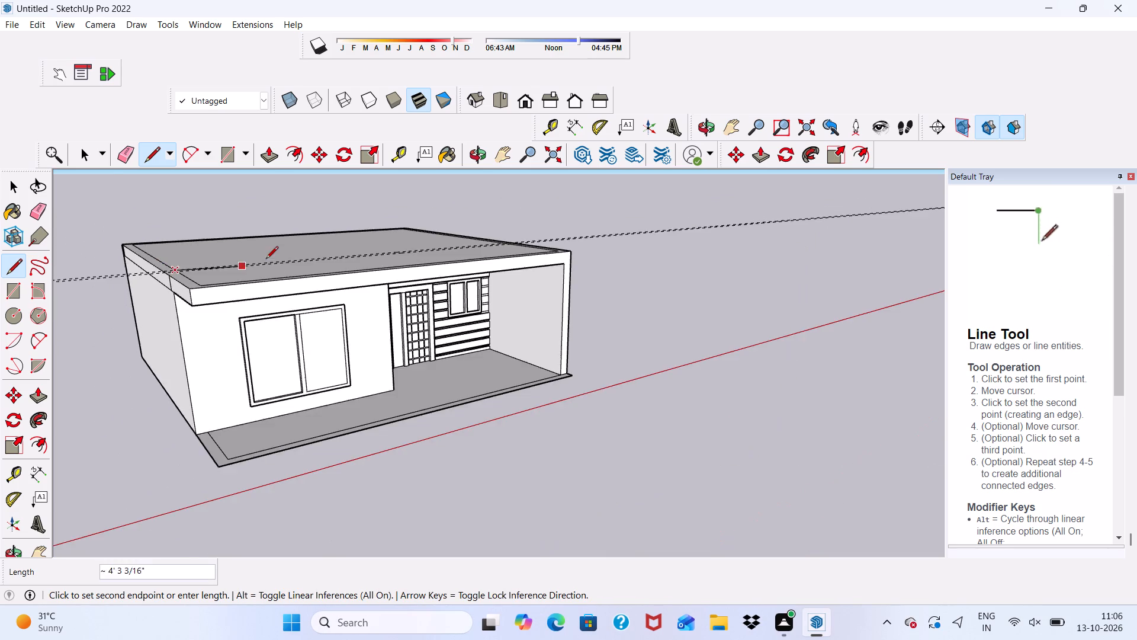
pyautogui.scroll(-7, 255, 266)
pyautogui.scroll(-6, 274, 209)
pyautogui.moveTo(280, 226); pyautogui.dragTo(208, 73, button='middle')
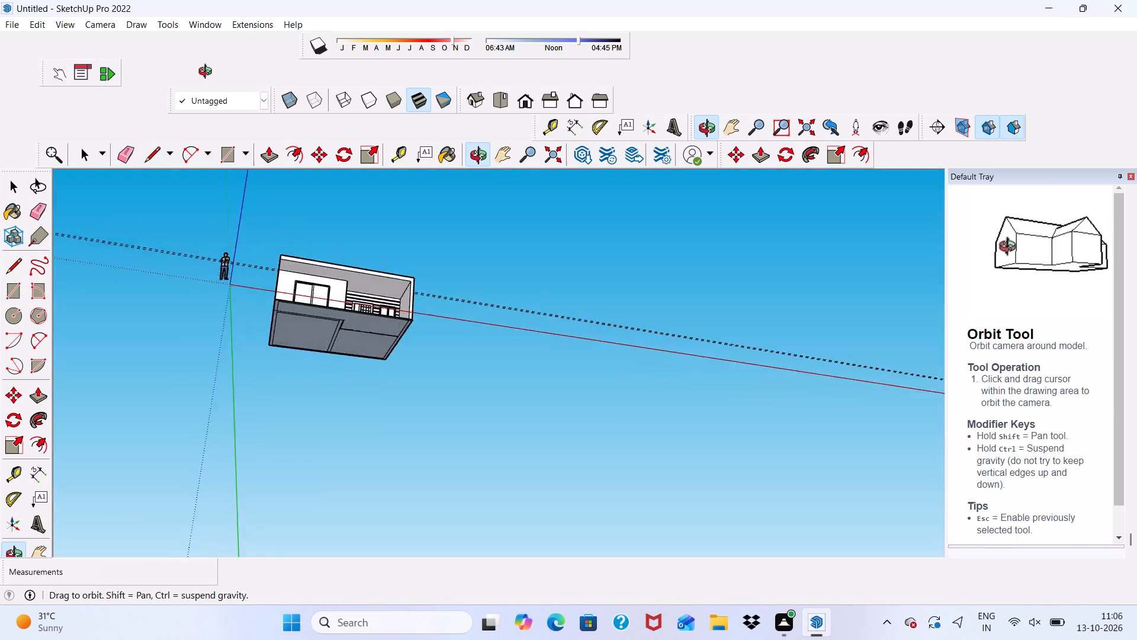
pyautogui.moveTo(208, 73); pyautogui.dragTo(176, 120, button='middle')
pyautogui.scroll(6, 383, 219)
pyautogui.moveTo(375, 220); pyautogui.dragTo(301, 324, button='middle')
pyautogui.scroll(-1, 372, 229)
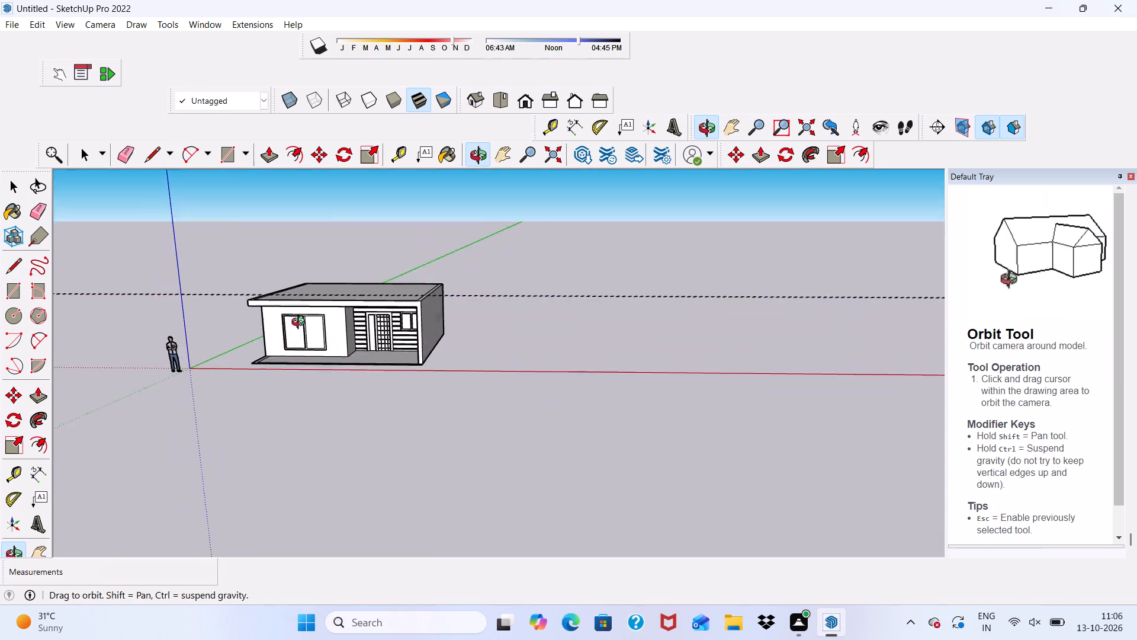
pyautogui.moveTo(301, 324); pyautogui.dragTo(349, 287, button='middle')
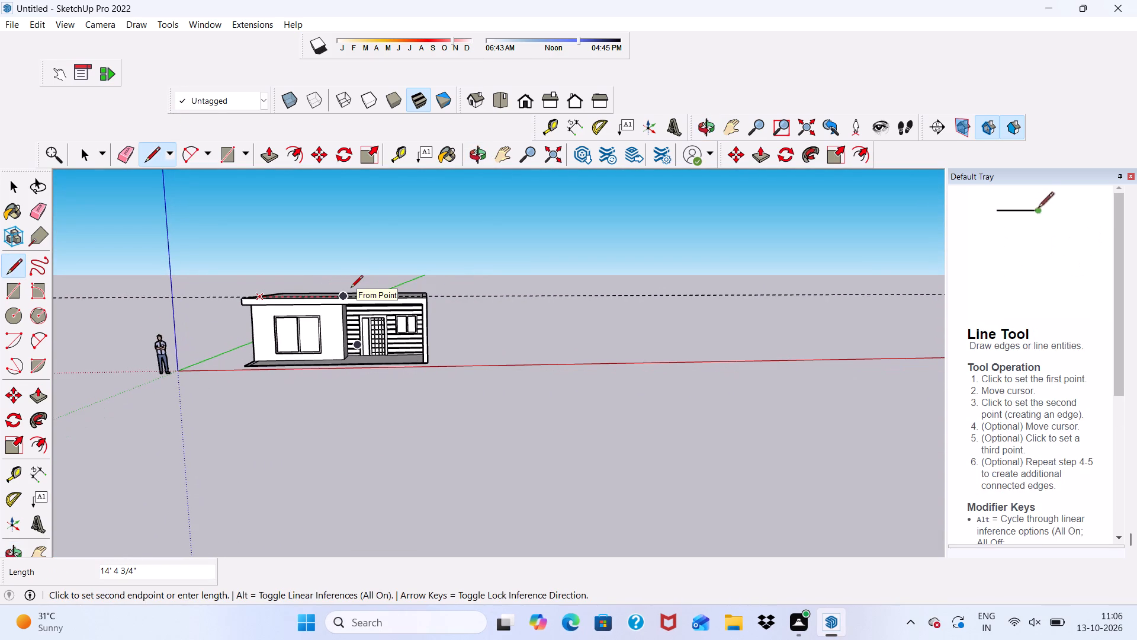
pyautogui.scroll(8, 351, 289)
pyautogui.scroll(-4, 185, 267)
pyautogui.moveTo(321, 301); pyautogui.dragTo(313, 312, button='middle')
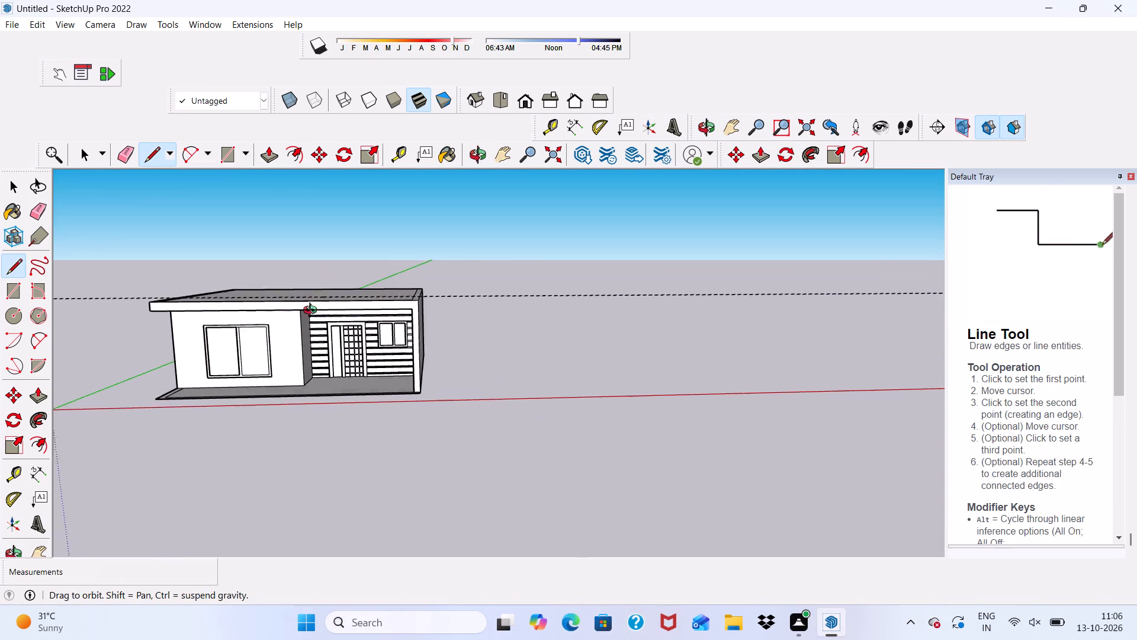
pyautogui.moveTo(313, 312); pyautogui.dragTo(362, 290, button='middle')
pyautogui.scroll(7, 441, 318)
pyautogui.moveTo(421, 257); pyautogui.dragTo(346, 396, button='middle')
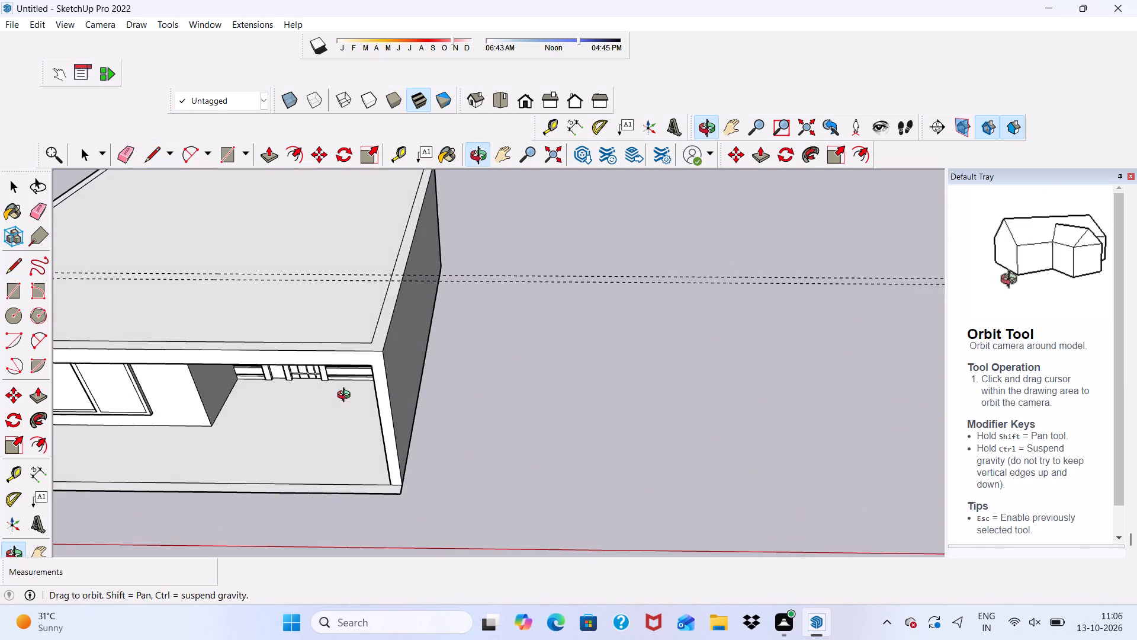
pyautogui.moveTo(346, 396); pyautogui.dragTo(346, 392, button='middle')
pyautogui.scroll(7, 402, 245)
pyautogui.scroll(6, 382, 297)
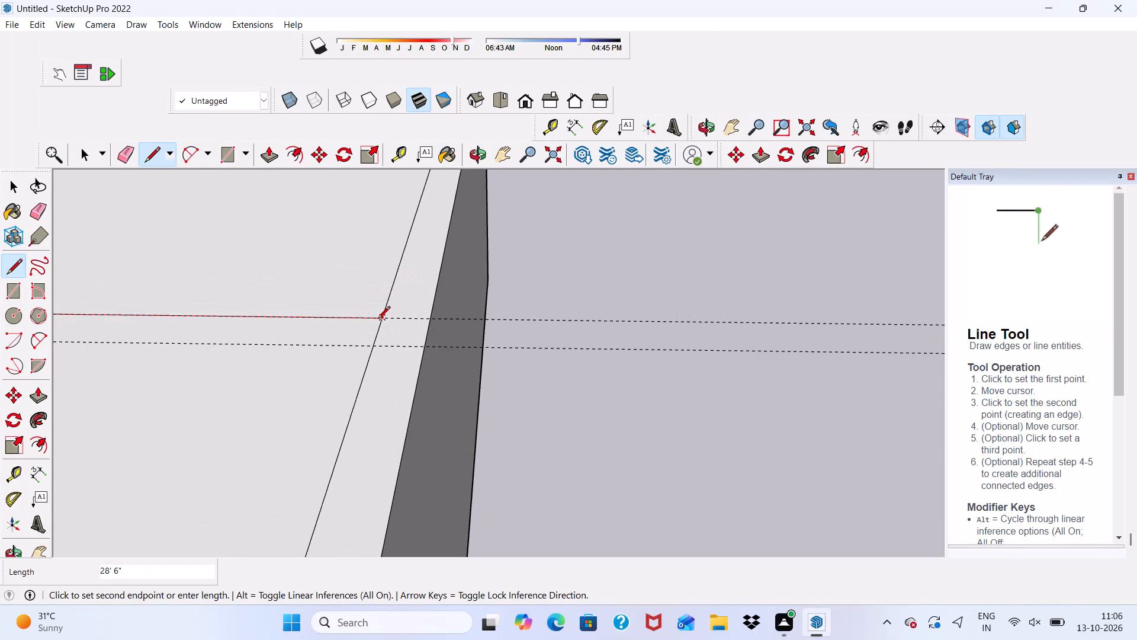
pyautogui.click(378, 319)
# Draw a matching 28' 6" line along the front guide between the same two side inset edges.
pyautogui.scroll(-12, 433, 273)
pyautogui.scroll(7, 90, 292)
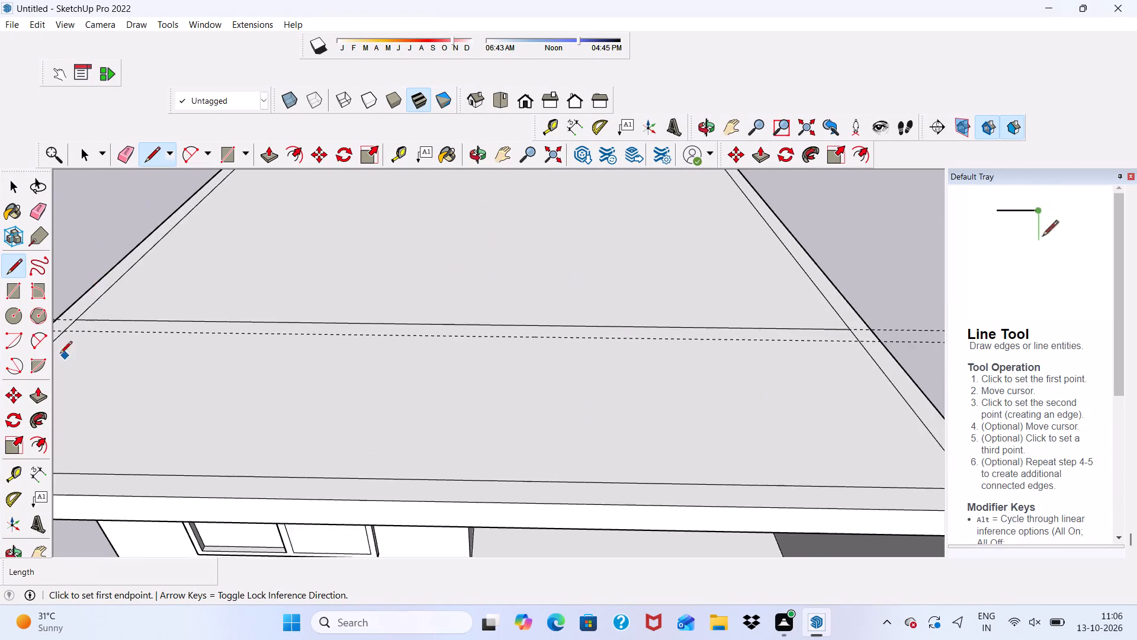
pyautogui.scroll(6, 60, 355)
pyautogui.scroll(-19, 86, 330)
pyautogui.scroll(8, 158, 322)
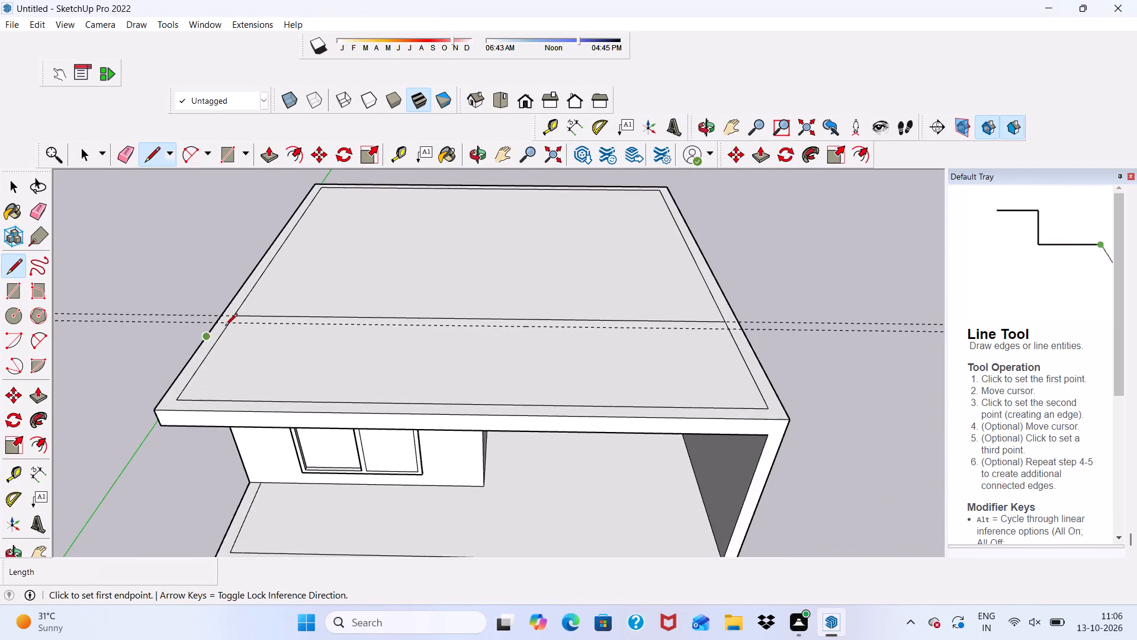
pyautogui.scroll(12, 237, 307)
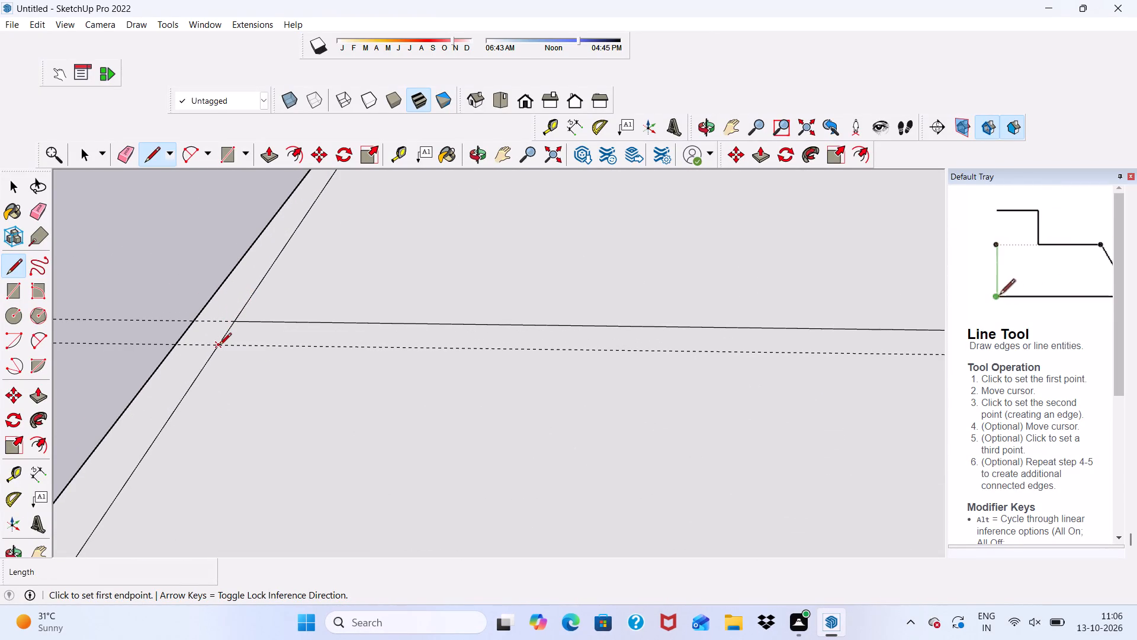
pyautogui.click(219, 346)
pyautogui.scroll(-7, 78, 280)
pyautogui.scroll(-7, 136, 259)
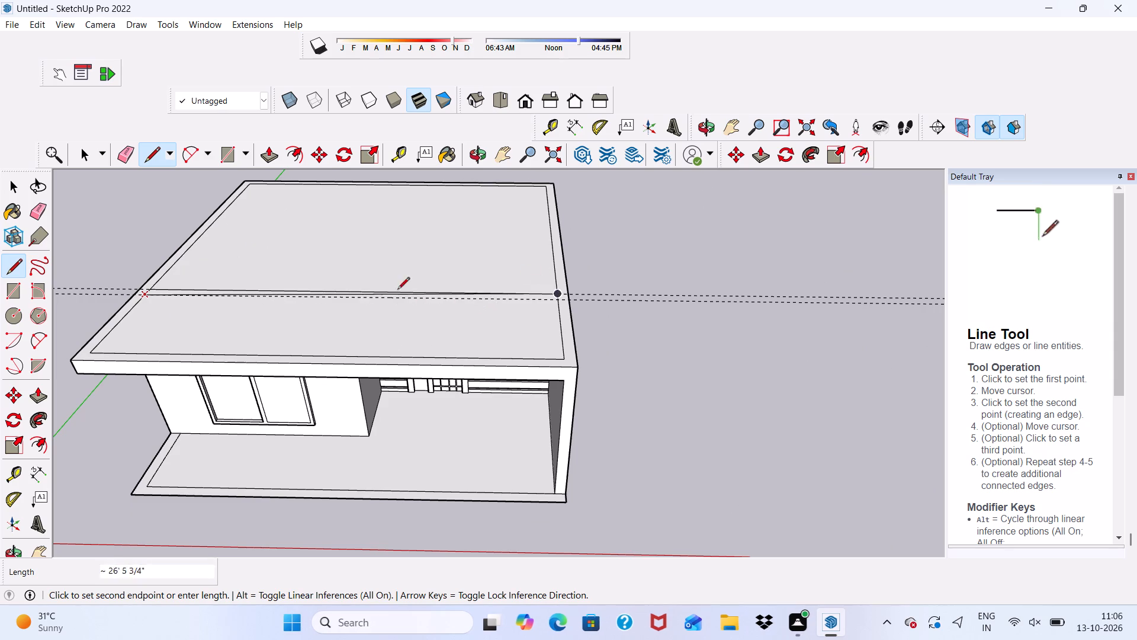
pyautogui.scroll(1, 0, 71)
pyautogui.scroll(4, 571, 277)
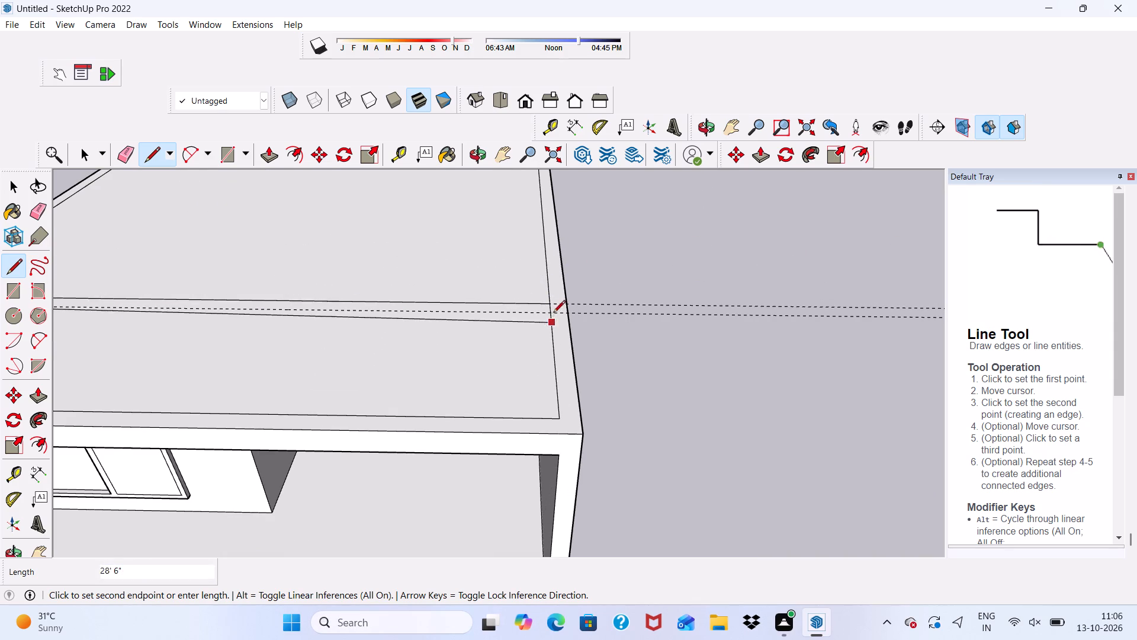
pyautogui.click(550, 313)
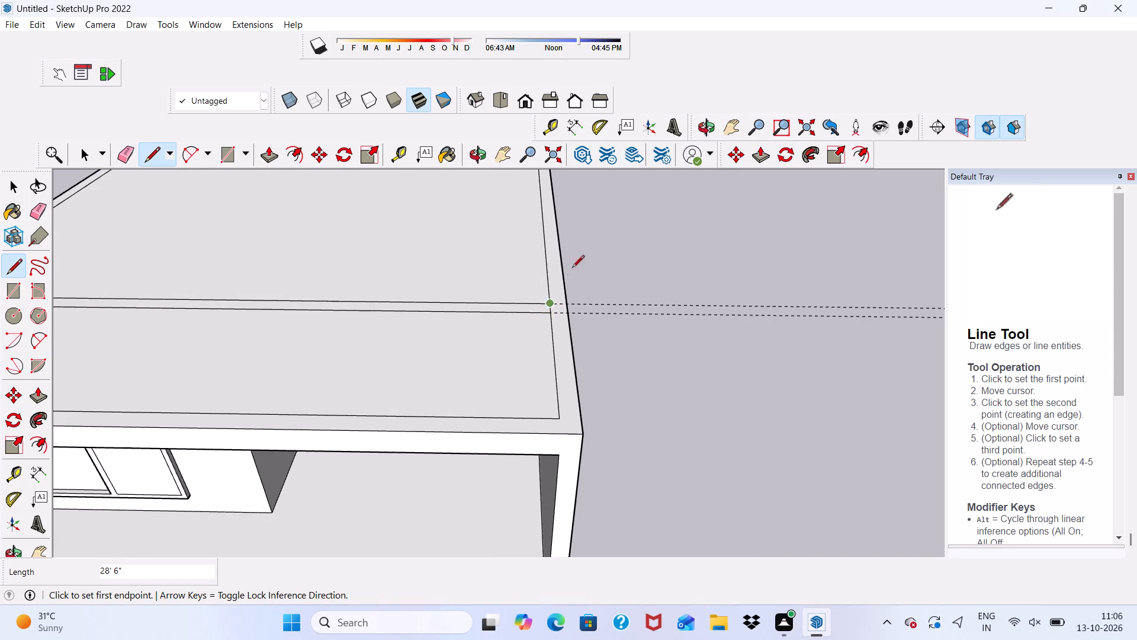
# Erase both guide lines crossing the roof, keeping the drawn lines.
pyautogui.scroll(-6, 612, 276)
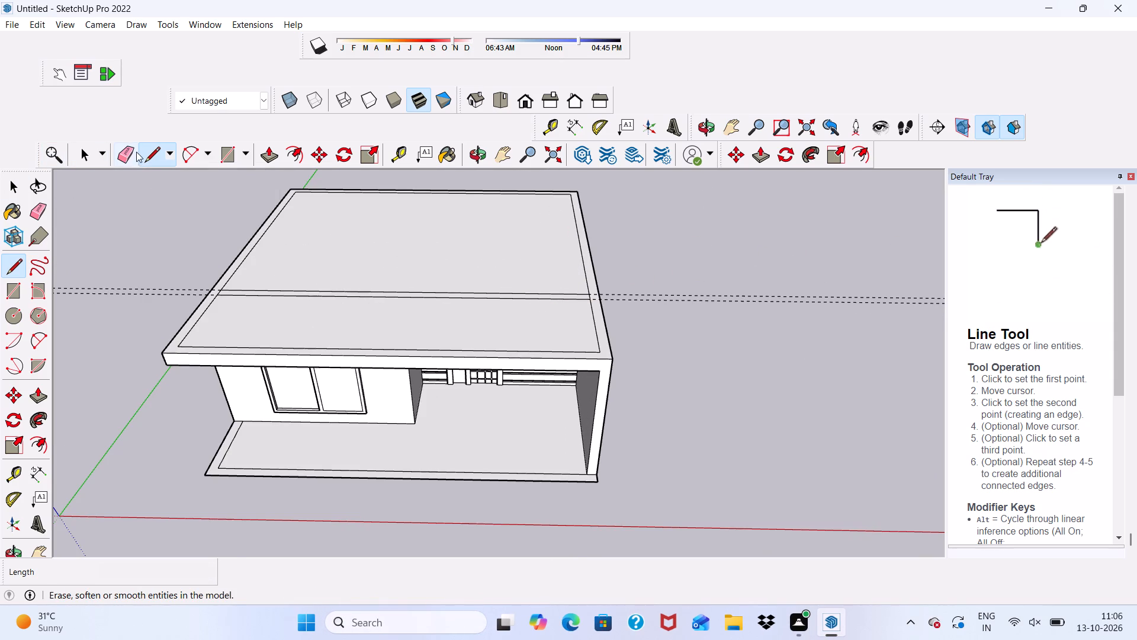
pyautogui.click(132, 150)
pyautogui.moveTo(197, 285); pyautogui.dragTo(187, 288)
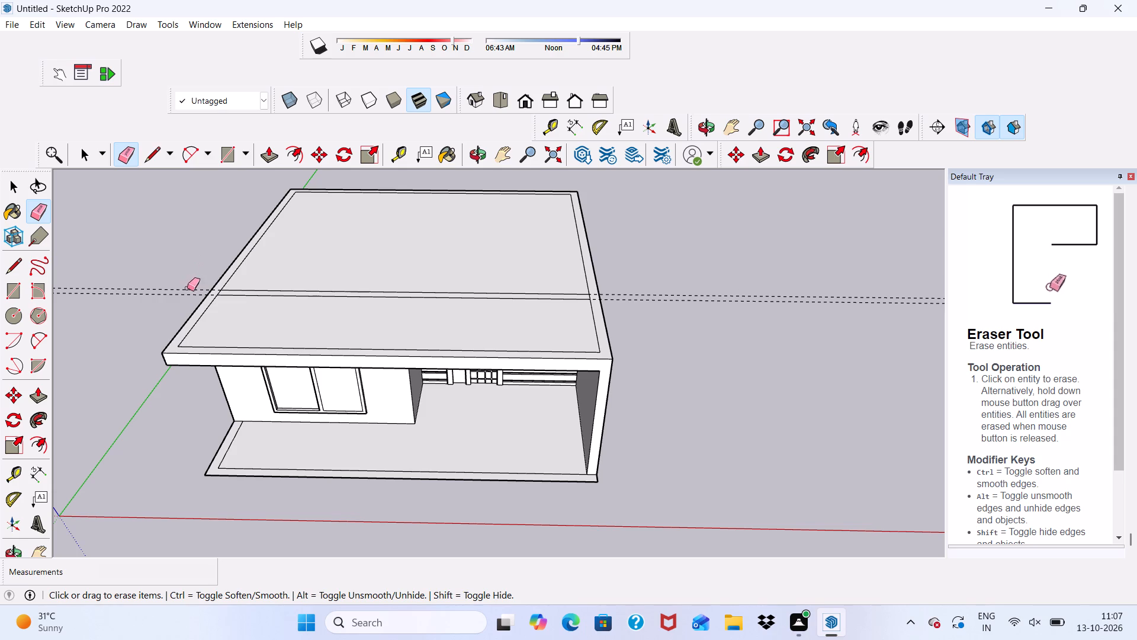
pyautogui.moveTo(187, 288); pyautogui.dragTo(160, 295)
pyautogui.scroll(7, 598, 313)
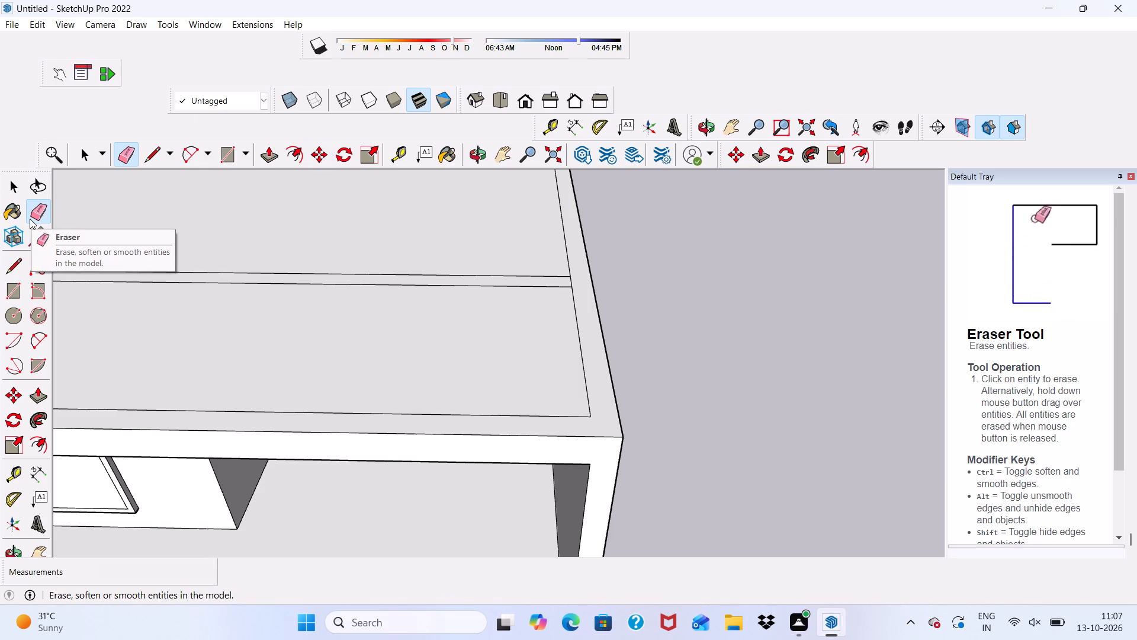
pyautogui.press('space')
# Examine the house from above, along the front facade and from a low angle.
pyautogui.scroll(-10, 36, 239)
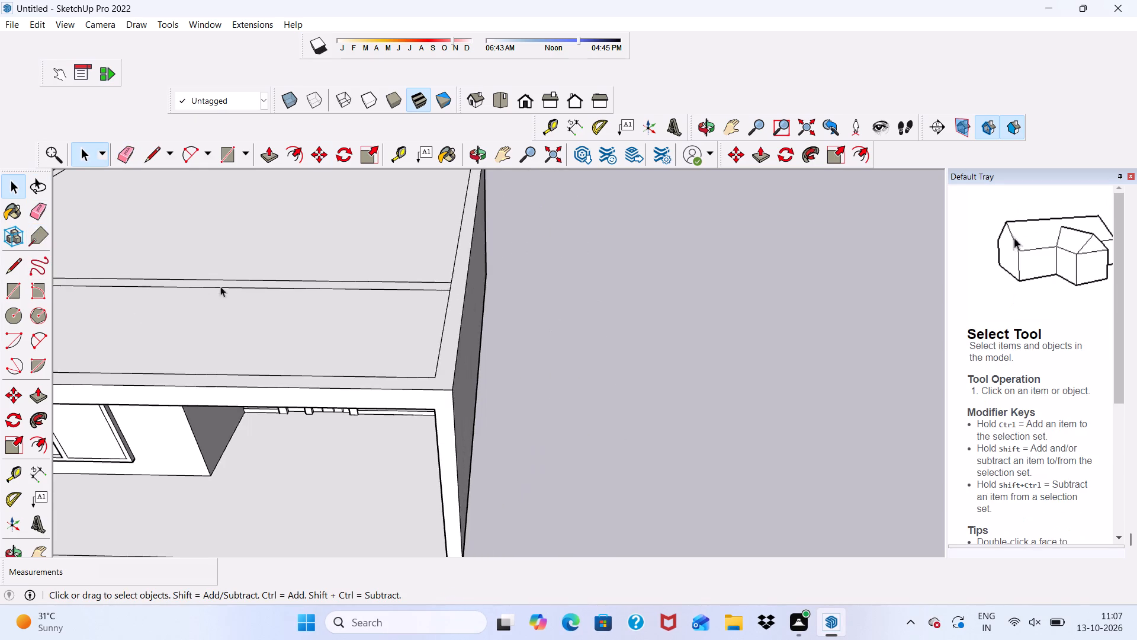
pyautogui.scroll(-6, 220, 286)
pyautogui.moveTo(401, 282); pyautogui.dragTo(310, 287, button='middle')
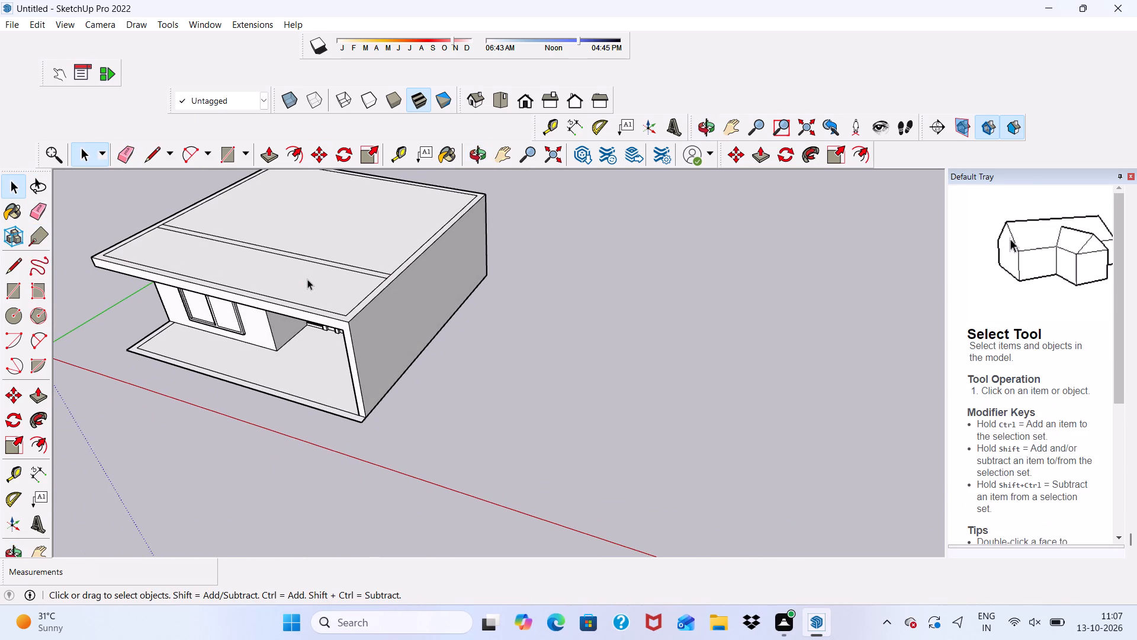
pyautogui.scroll(7, 305, 270)
pyautogui.scroll(-2, 307, 284)
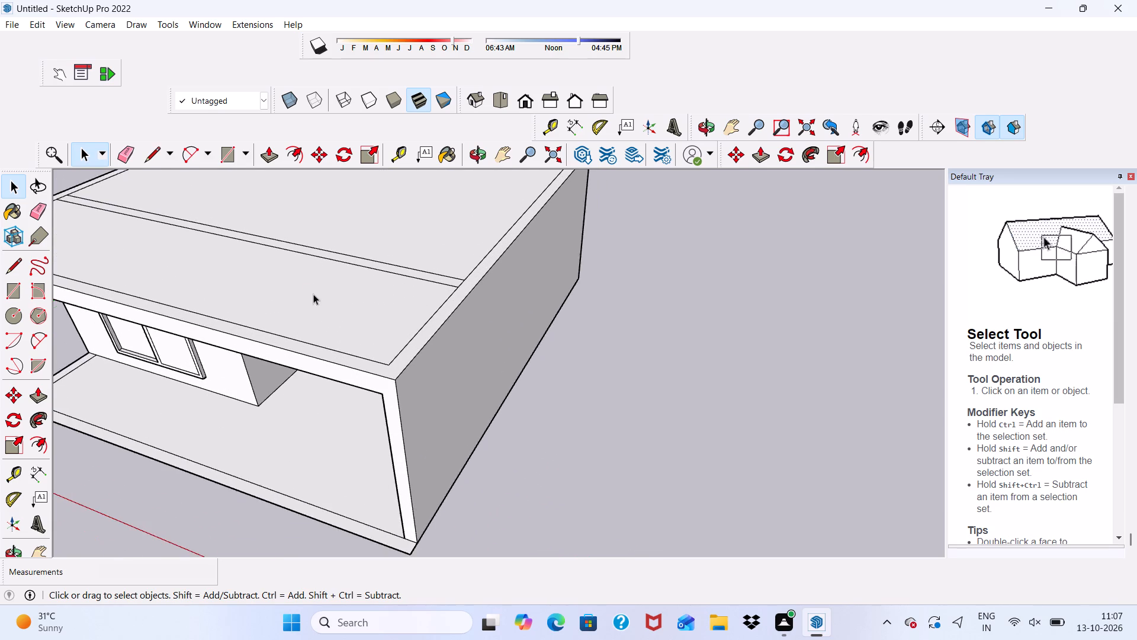
pyautogui.moveTo(314, 294); pyautogui.dragTo(467, 154, button='middle')
pyautogui.scroll(1, 481, 165)
pyautogui.scroll(-3, 496, 190)
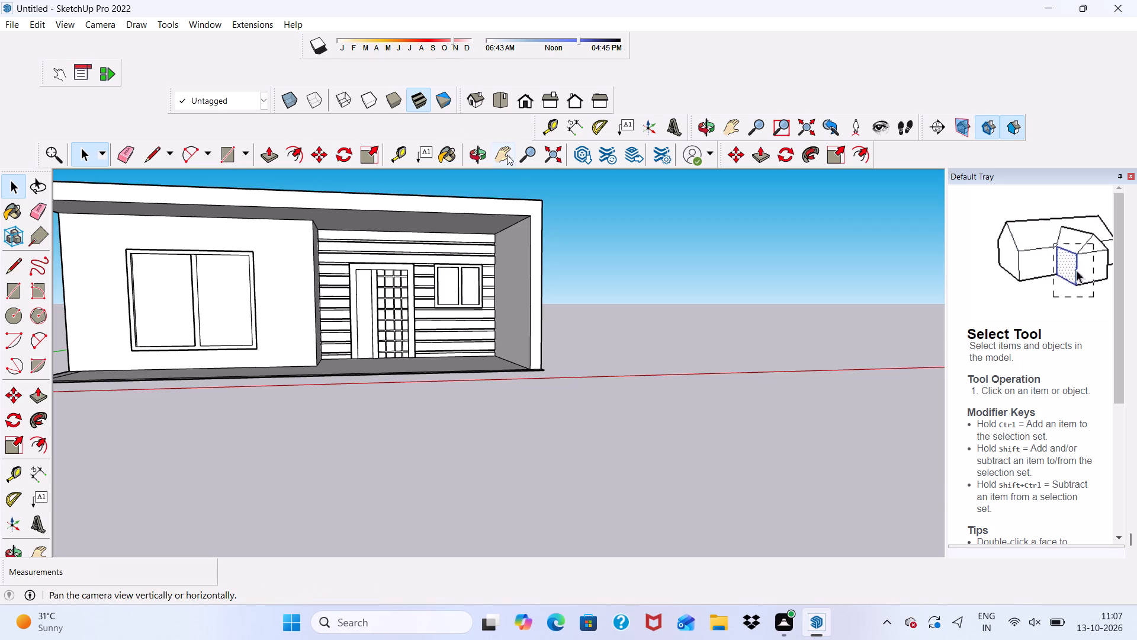
pyautogui.scroll(7, 460, 263)
pyautogui.scroll(-7, 449, 238)
pyautogui.moveTo(493, 297); pyautogui.dragTo(469, 266, button='middle')
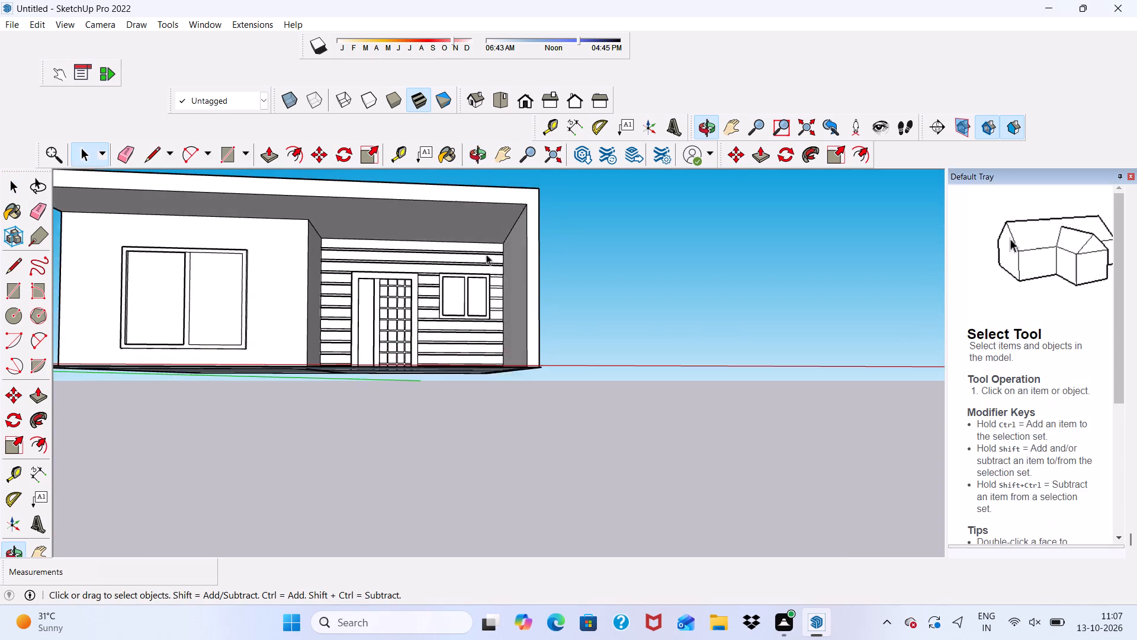
pyautogui.scroll(-5, 497, 259)
pyautogui.moveTo(583, 292); pyautogui.dragTo(538, 278, button='middle')
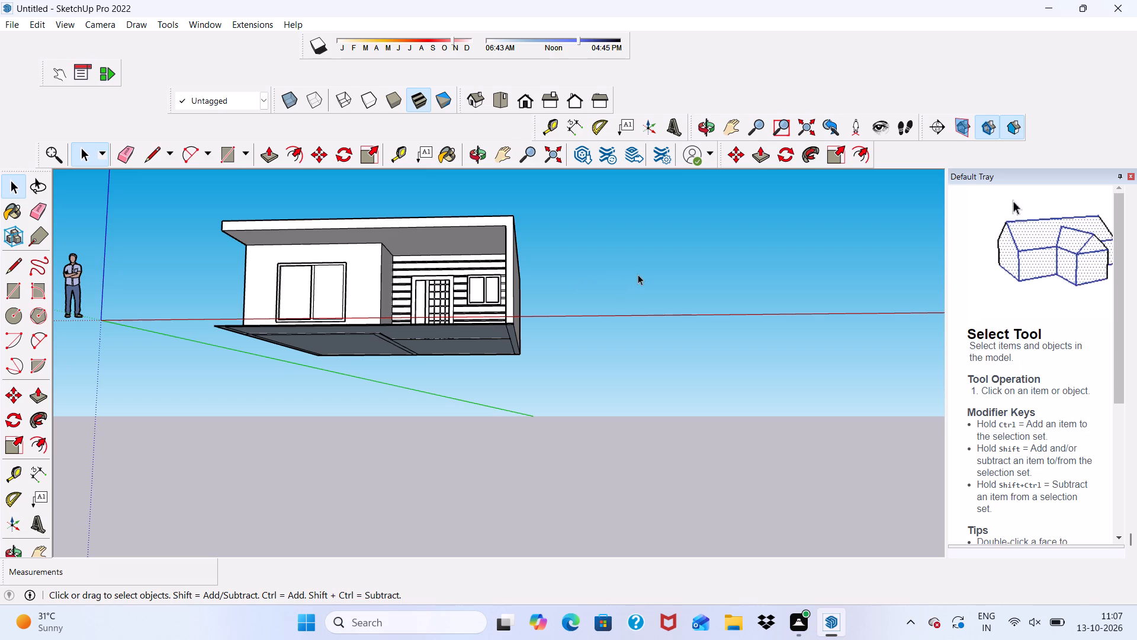
# Draw a 9" line extending the cross strip's front edge from the left inset edge to the roof's outer left edge.
pyautogui.moveTo(651, 277); pyautogui.dragTo(649, 290, button='middle')
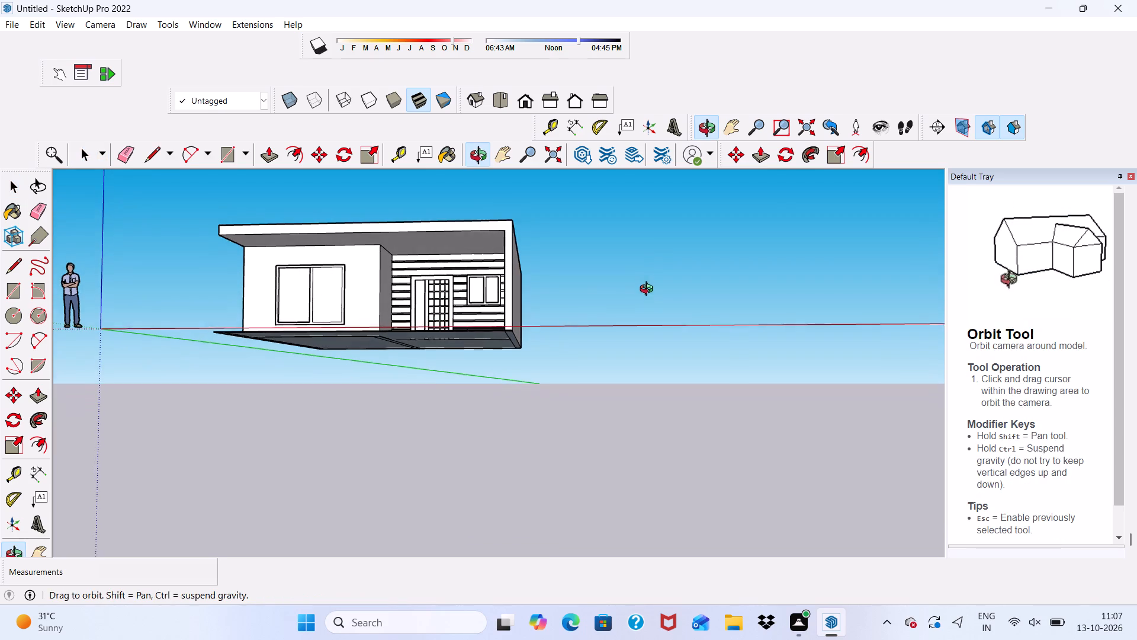
pyautogui.moveTo(649, 290); pyautogui.dragTo(649, 292, button='middle')
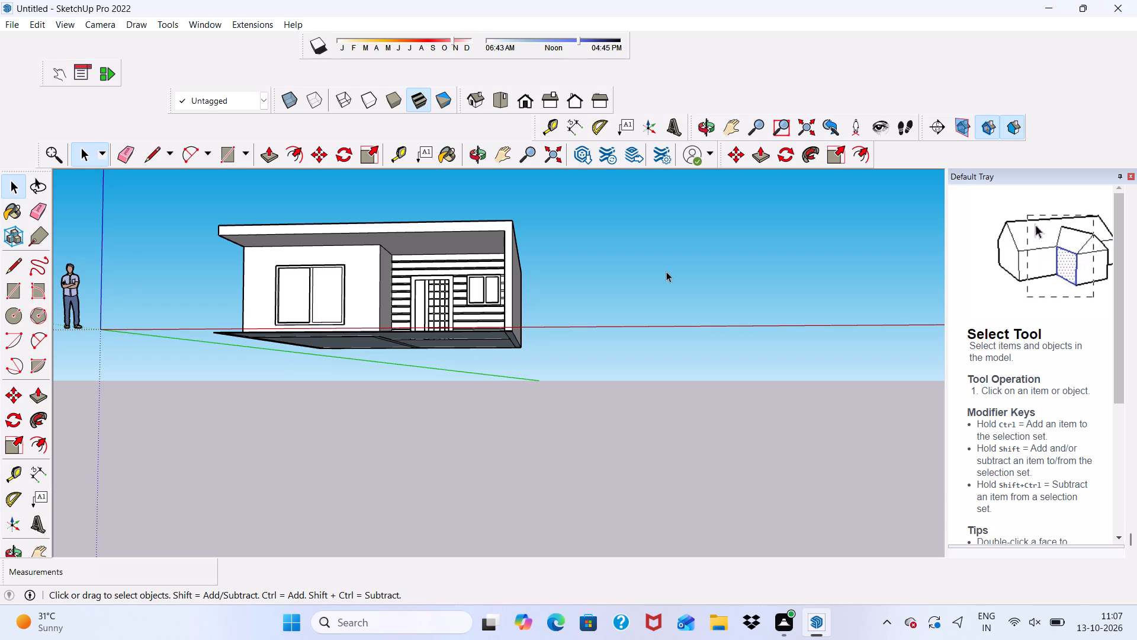
pyautogui.scroll(3, 669, 265)
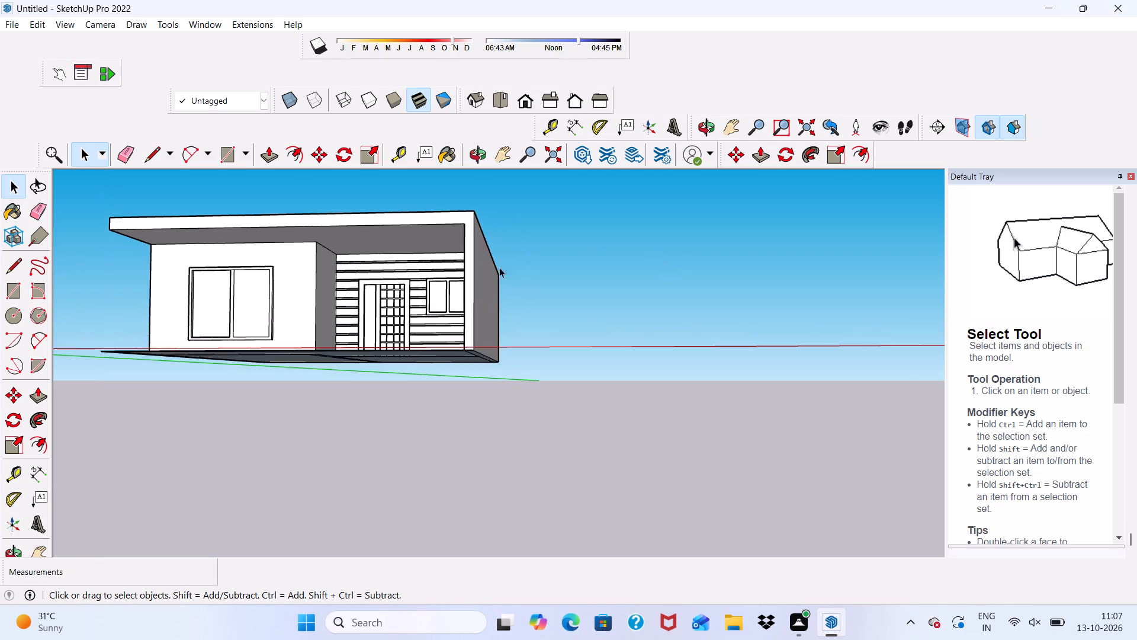
pyautogui.scroll(-3, 499, 271)
pyautogui.moveTo(503, 293); pyautogui.dragTo(518, 452, button='middle')
pyautogui.scroll(6, 186, 256)
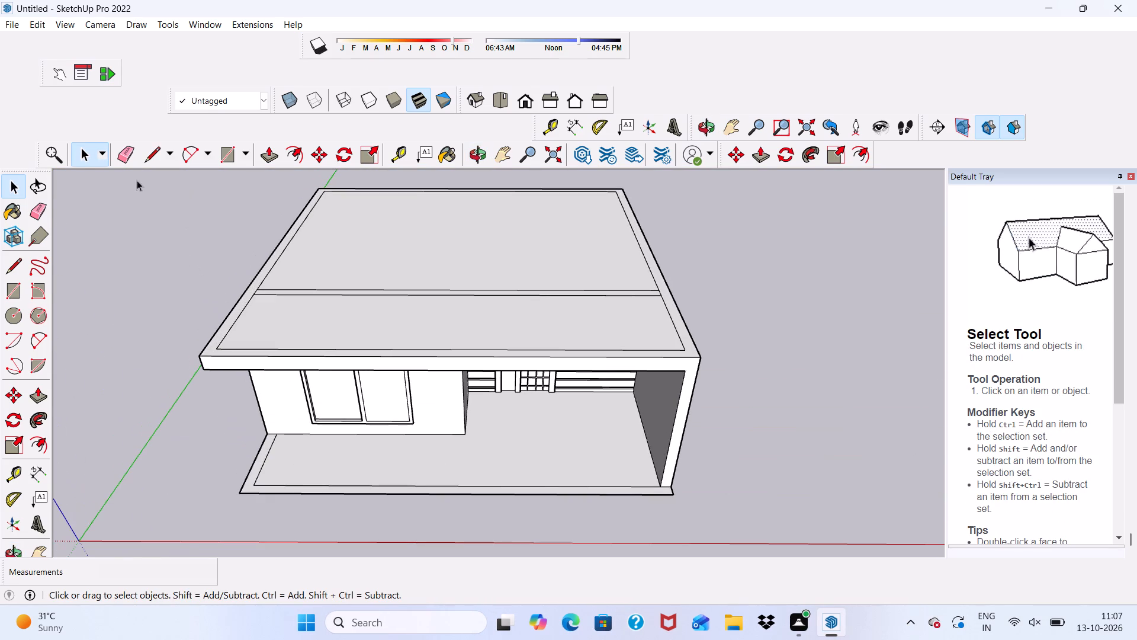
pyautogui.click(149, 146)
pyautogui.scroll(7, 193, 270)
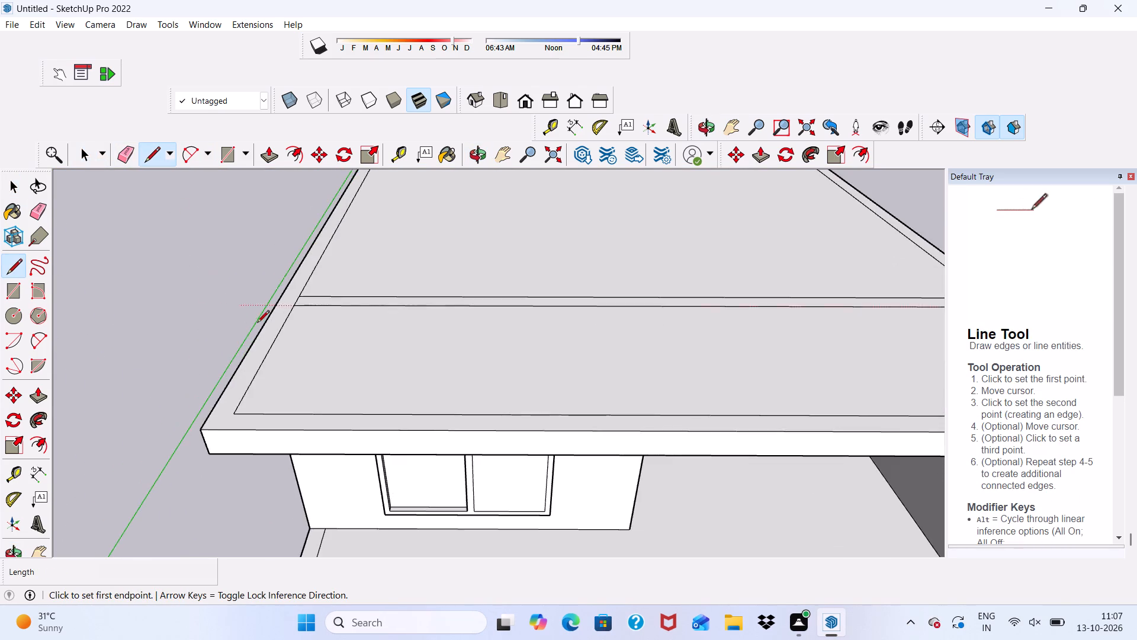
pyautogui.scroll(5, 257, 324)
pyautogui.click(331, 287)
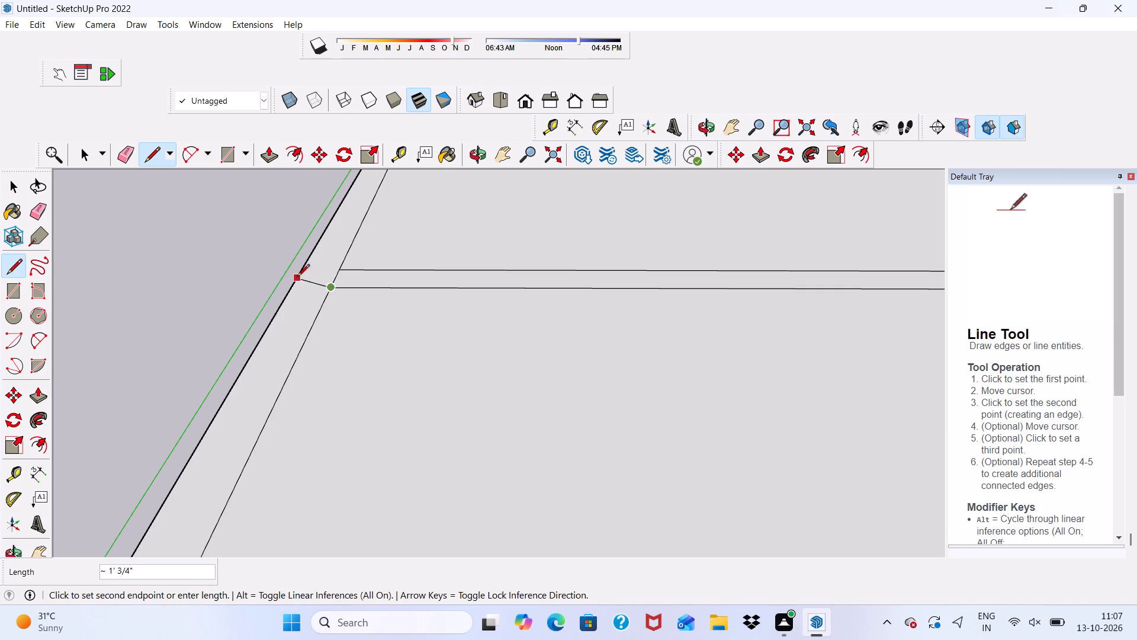
pyautogui.scroll(-5, 290, 282)
pyautogui.scroll(-6, 394, 251)
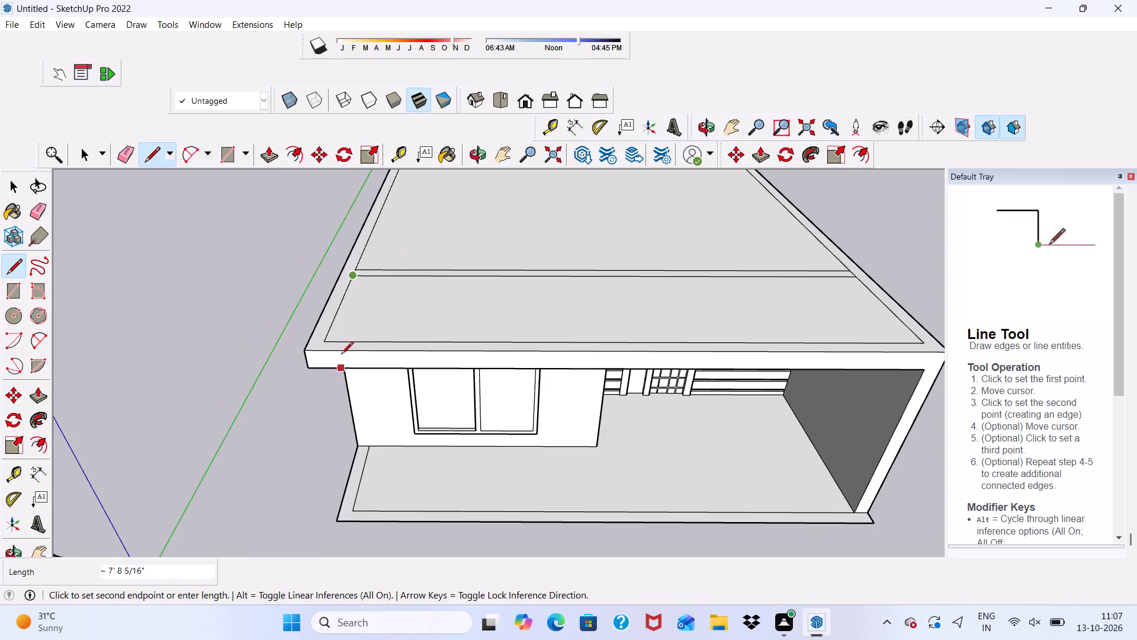
pyautogui.scroll(7, 329, 309)
pyautogui.scroll(6, 368, 219)
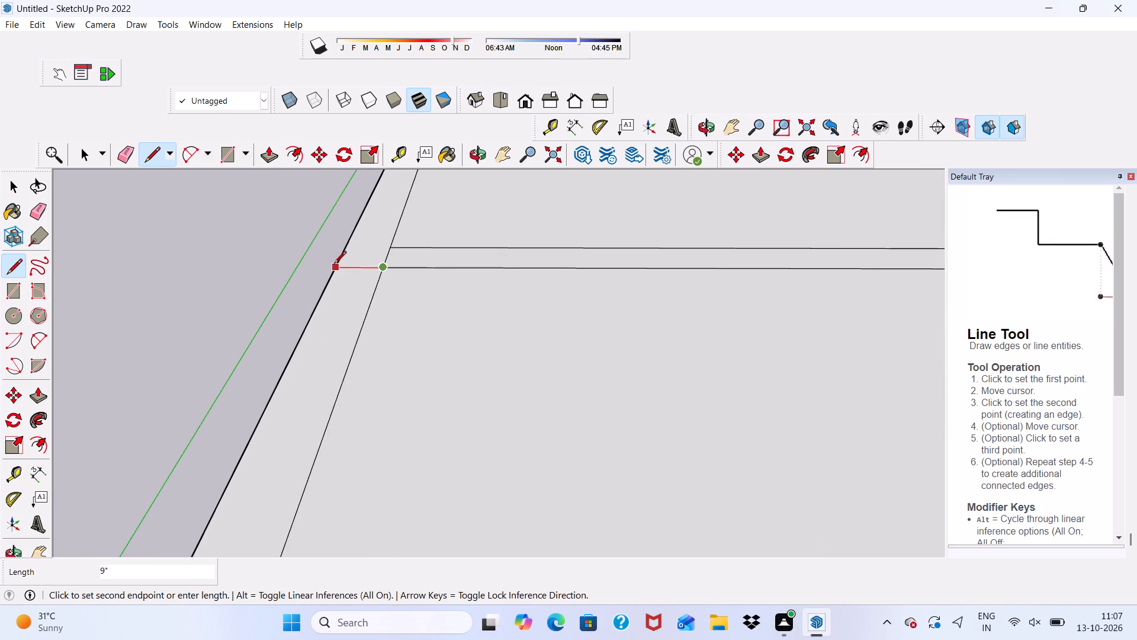
pyautogui.click(335, 265)
# Draw a 9" line extending the right inset edge from the front inset corner to the roof's front edge.
pyautogui.scroll(-7, 310, 283)
pyautogui.scroll(-6, 296, 331)
pyautogui.scroll(-1, 358, 271)
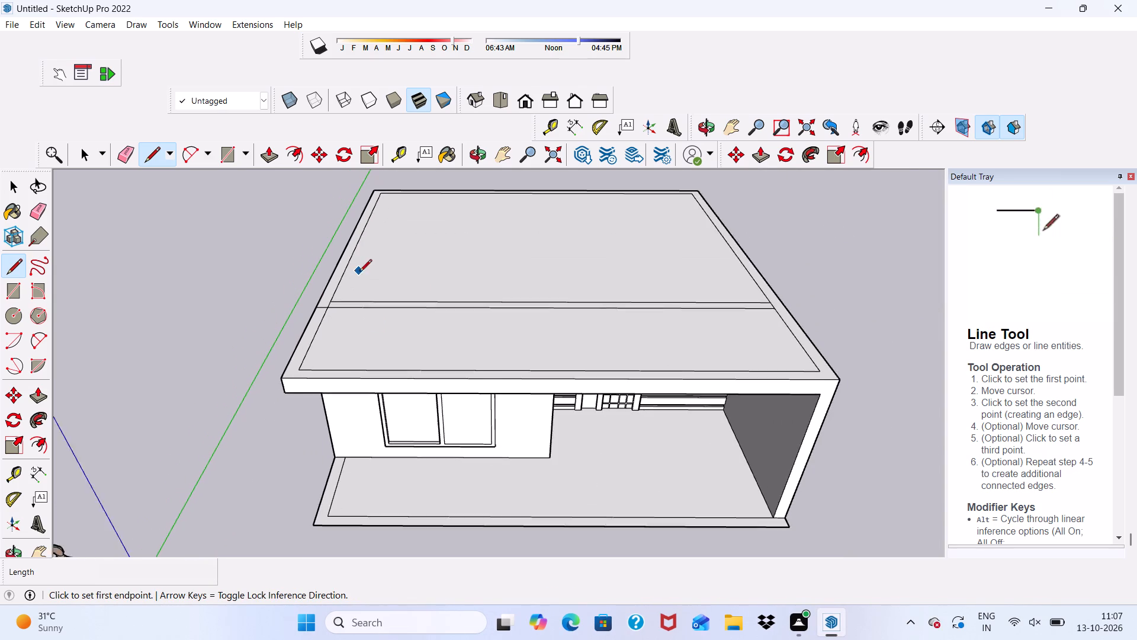
pyautogui.scroll(-2, 359, 273)
pyautogui.scroll(8, 708, 337)
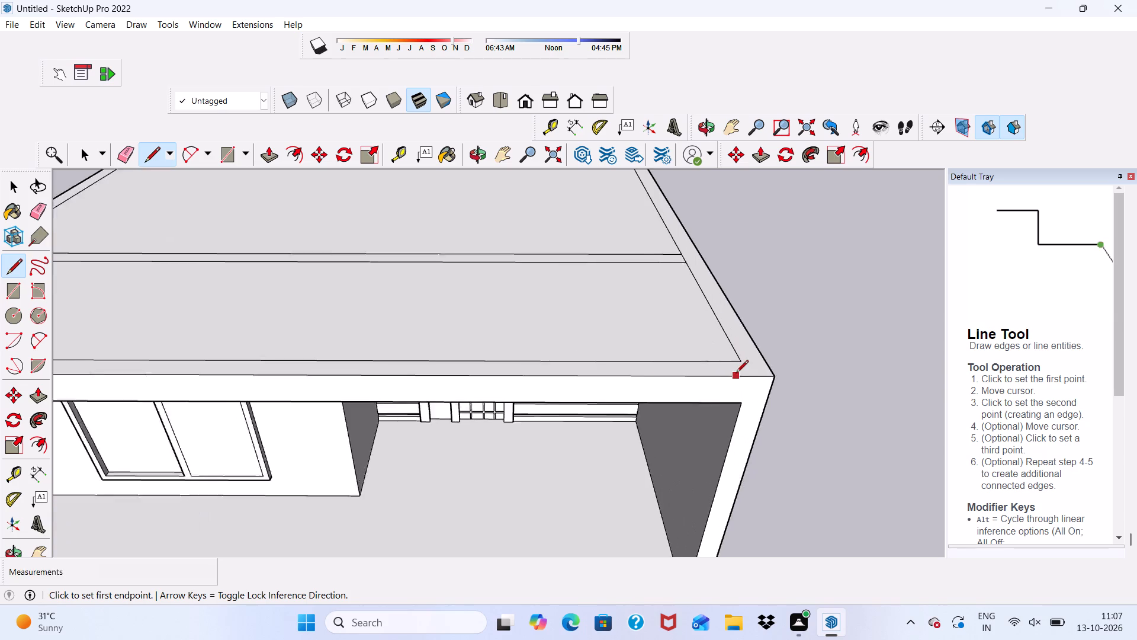
pyautogui.scroll(4, 736, 373)
pyautogui.click(744, 354)
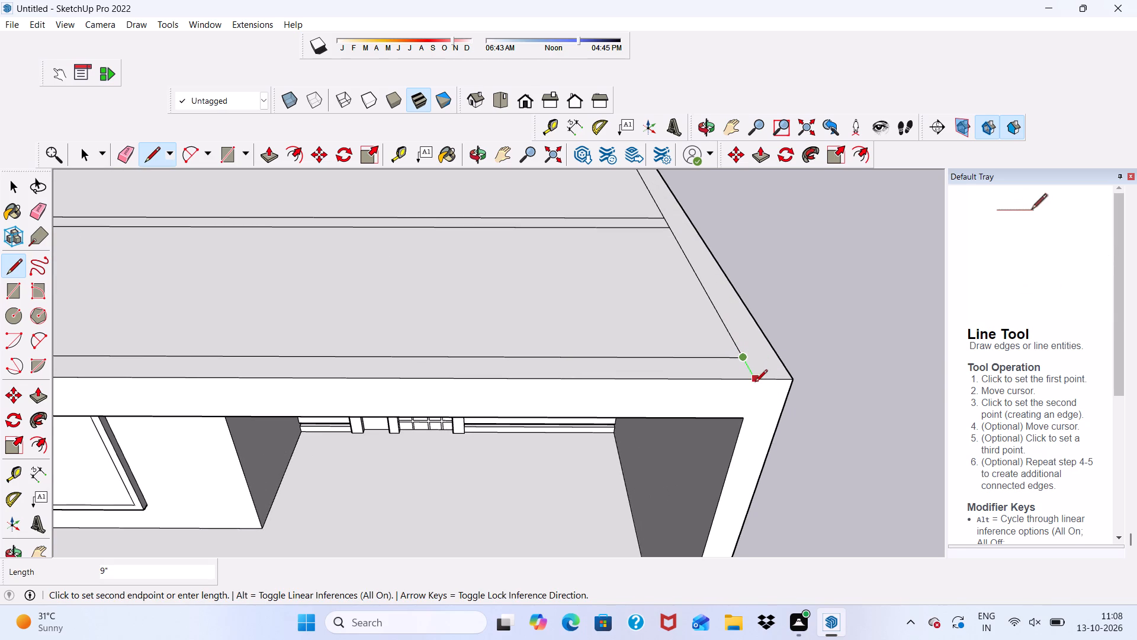
pyautogui.click(756, 382)
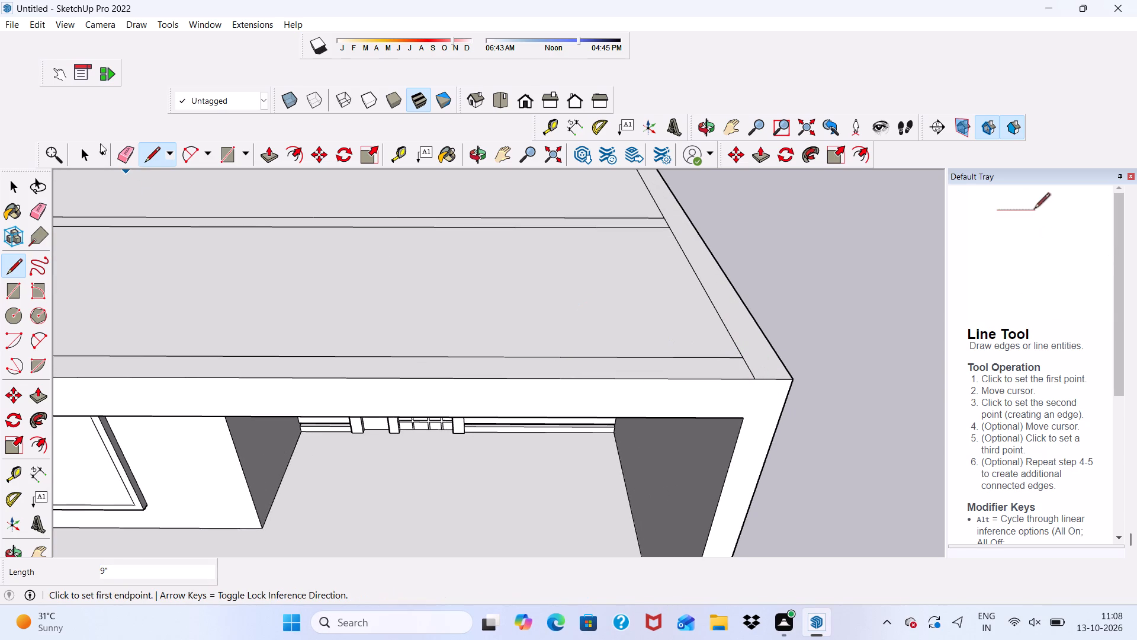
# Erase the two short inset-edge segments closing off the right and left ends of the cross strip.
pyautogui.click(124, 152)
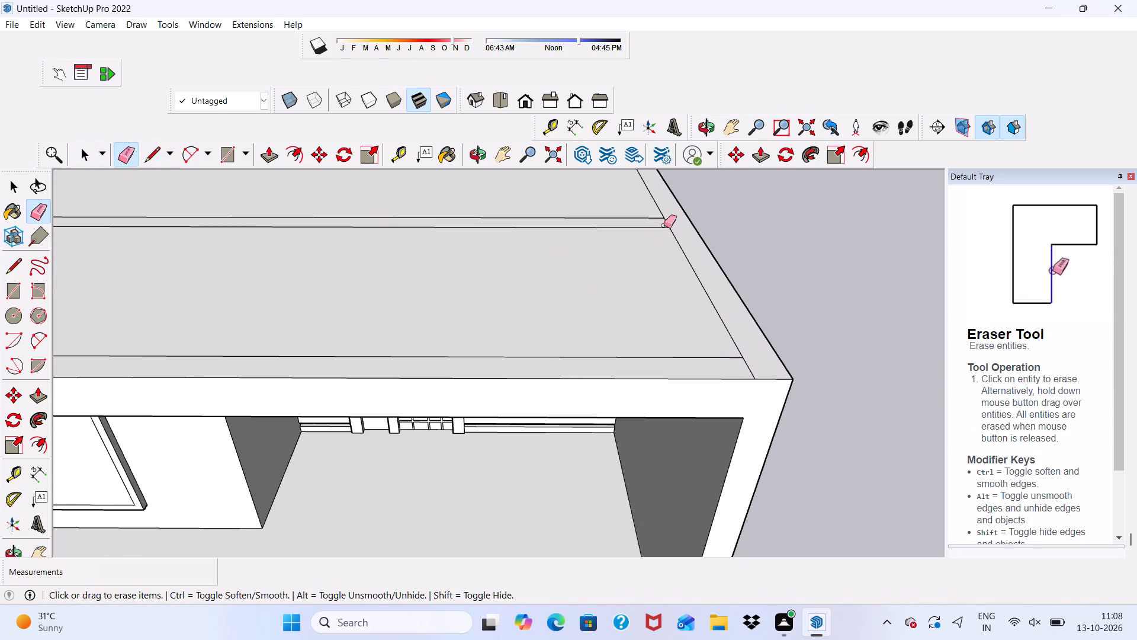
pyautogui.scroll(6, 664, 223)
pyautogui.click(666, 223)
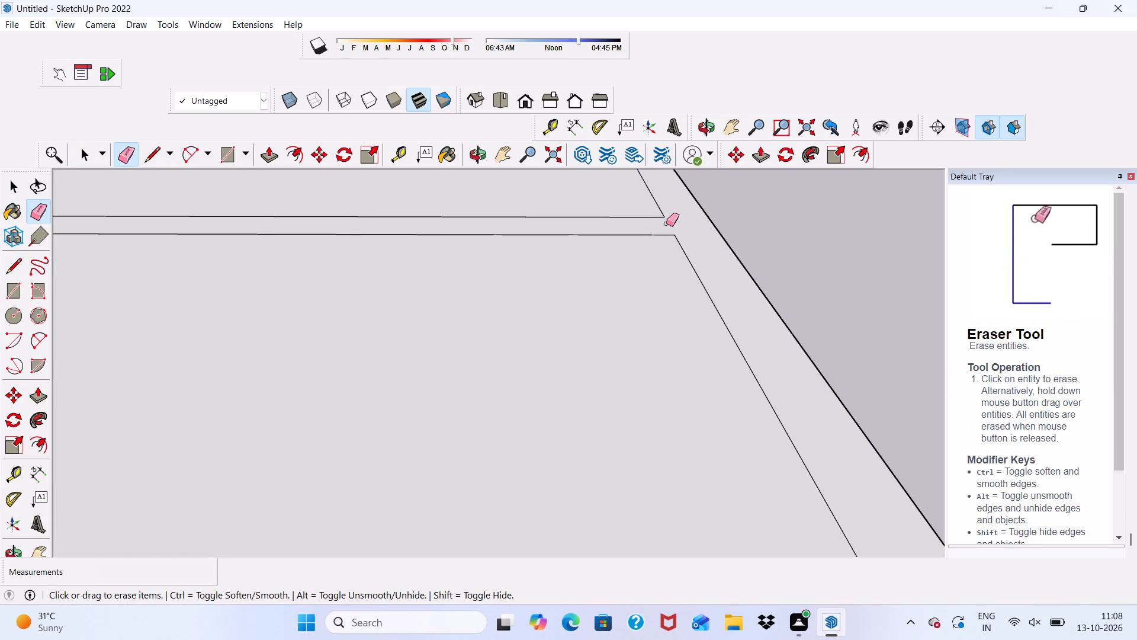
pyautogui.scroll(-17, 624, 228)
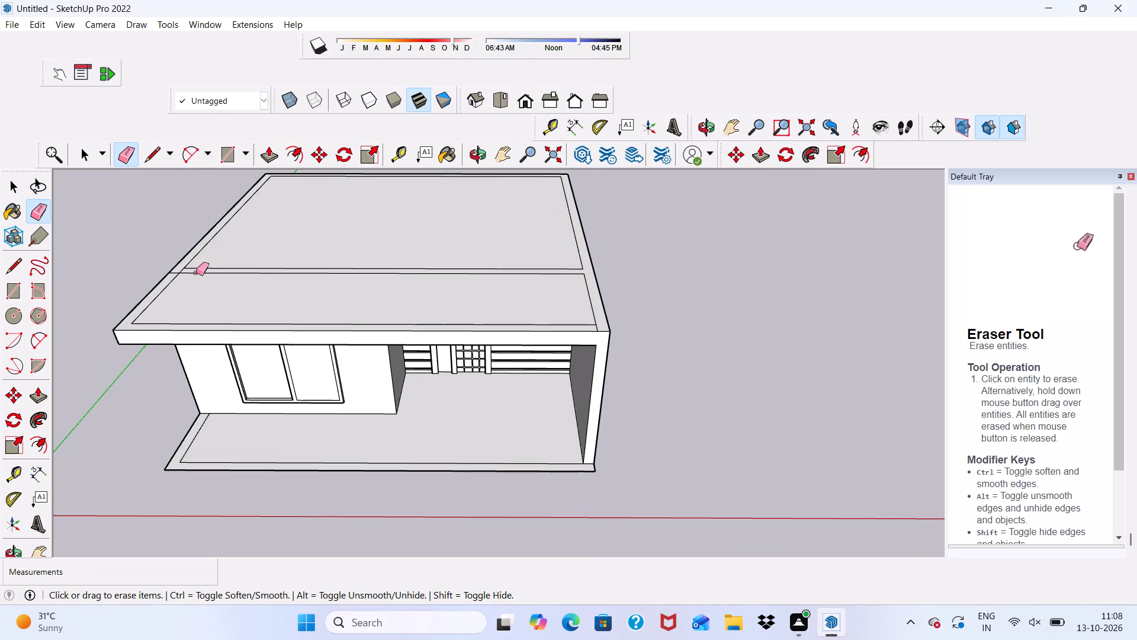
pyautogui.scroll(14, 197, 271)
pyautogui.click(150, 284)
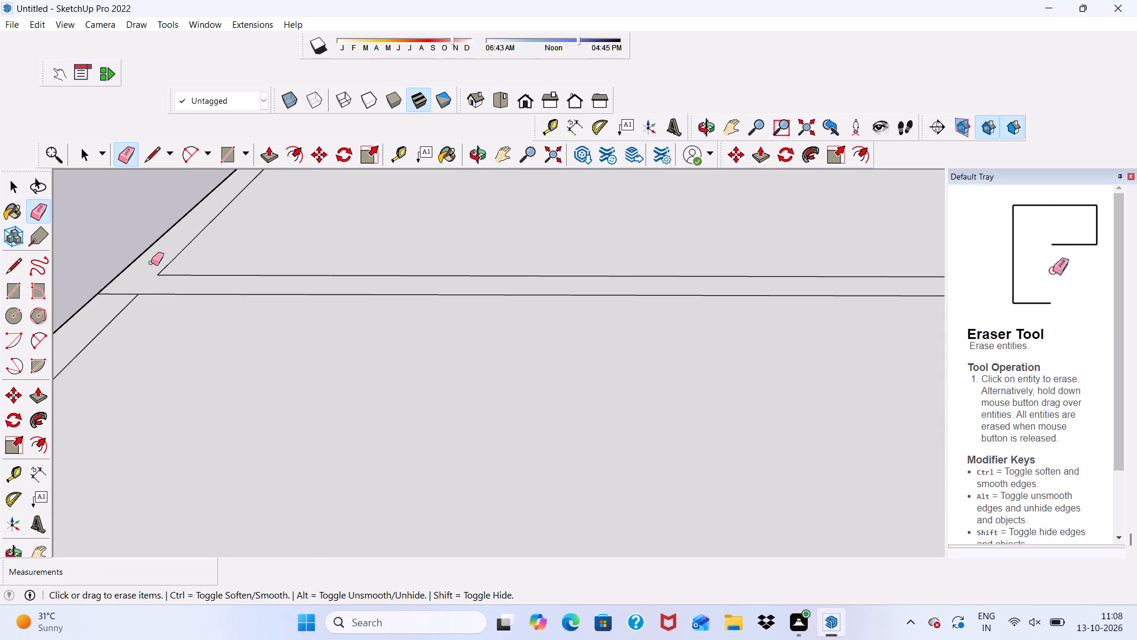
# Push/Pull the joined roof border and cross strip face up 10' to form the upper-floor walls.
pyautogui.click(273, 153)
pyautogui.scroll(4, 204, 292)
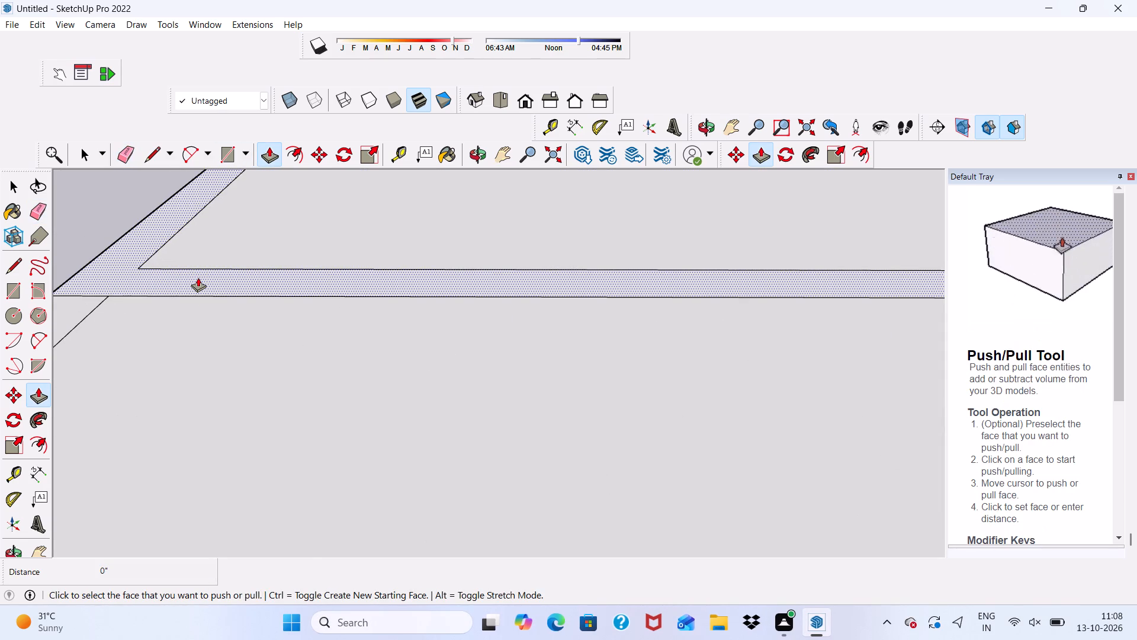
pyautogui.click(198, 277)
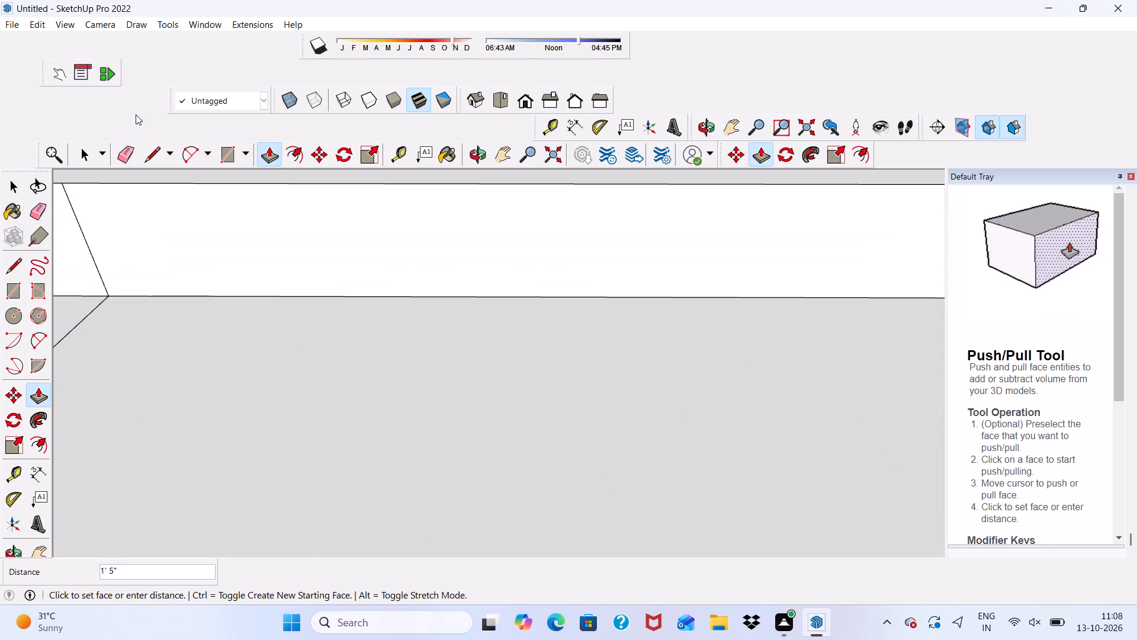
pyautogui.write("10'")
pyautogui.press('Return')
# Examine the raised upper-floor walls and the front facade.
pyautogui.scroll(-12, 130, 145)
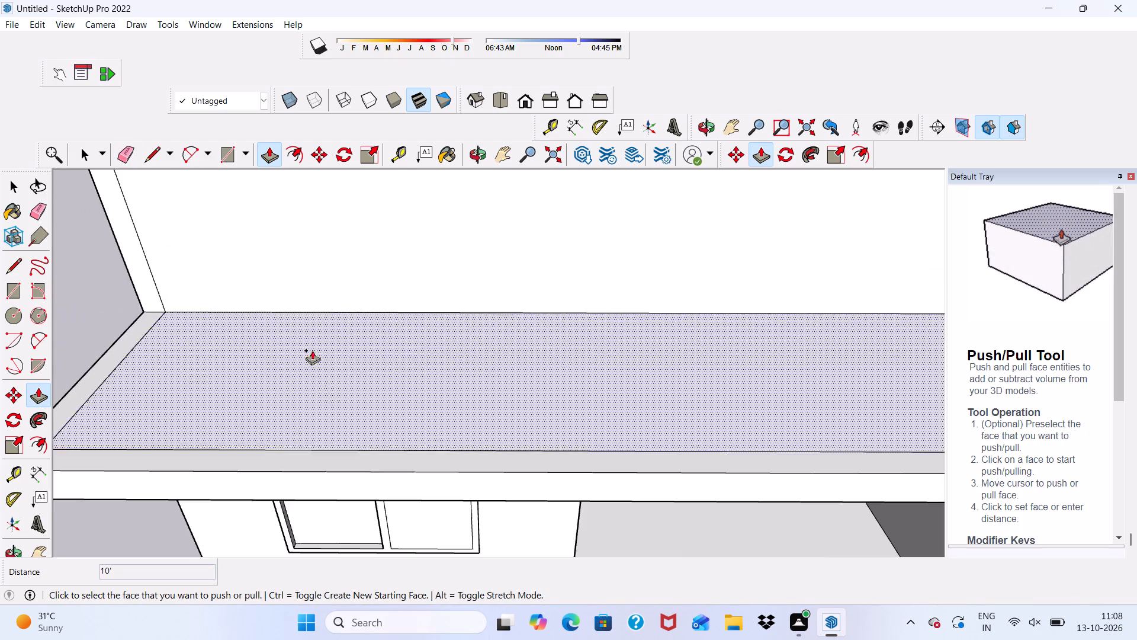
pyautogui.scroll(-6, 312, 350)
pyautogui.moveTo(341, 312); pyautogui.dragTo(309, 172, button='middle')
pyautogui.scroll(-1, 309, 172)
pyautogui.scroll(1, 308, 172)
pyautogui.scroll(-6, 323, 228)
pyautogui.scroll(-5, 365, 300)
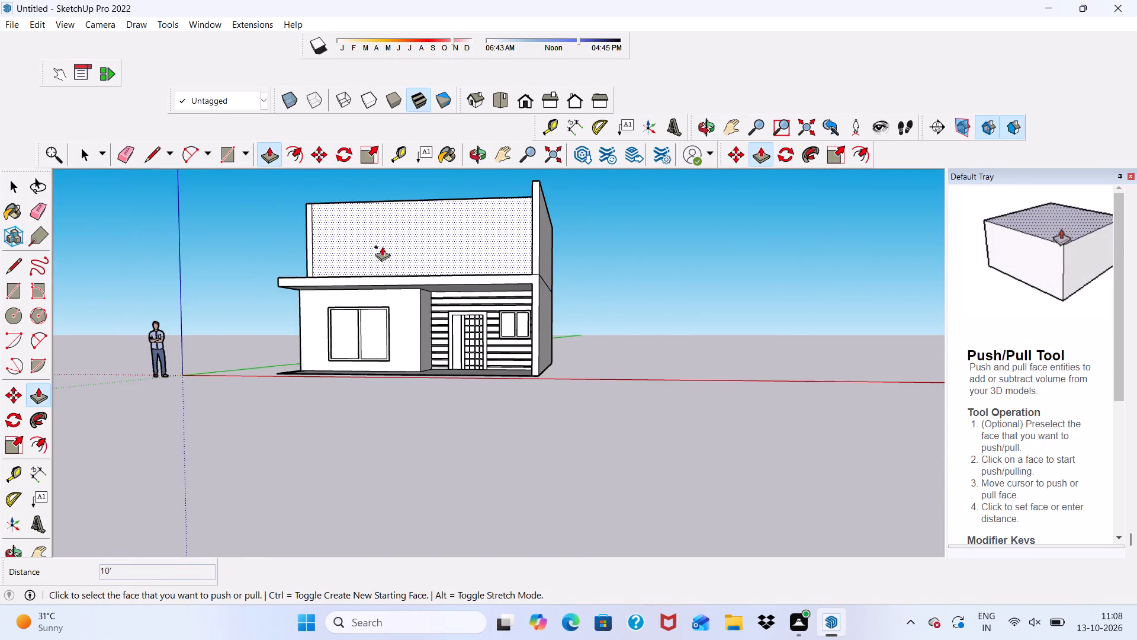
pyautogui.moveTo(380, 245); pyautogui.dragTo(375, 208, button='middle')
pyautogui.scroll(9, 375, 208)
pyautogui.press('space')
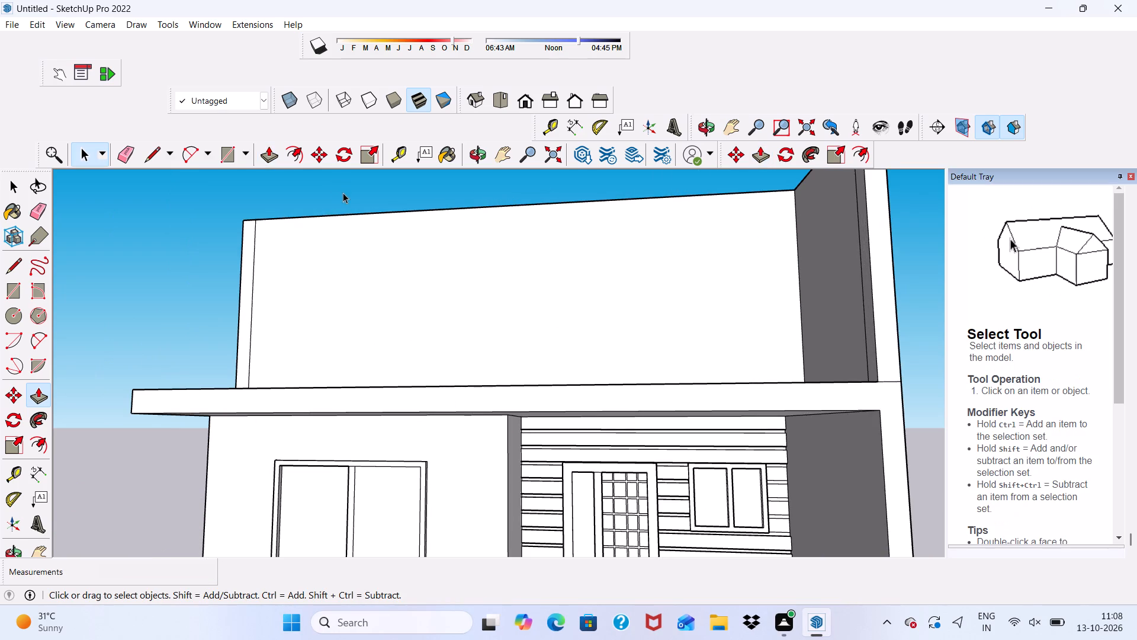
# Erase the seam line where the right upper-floor wall's front end meets the roof slab's front face.
pyautogui.scroll(4, 394, 420)
pyautogui.click(389, 398)
pyautogui.scroll(-7, 214, 373)
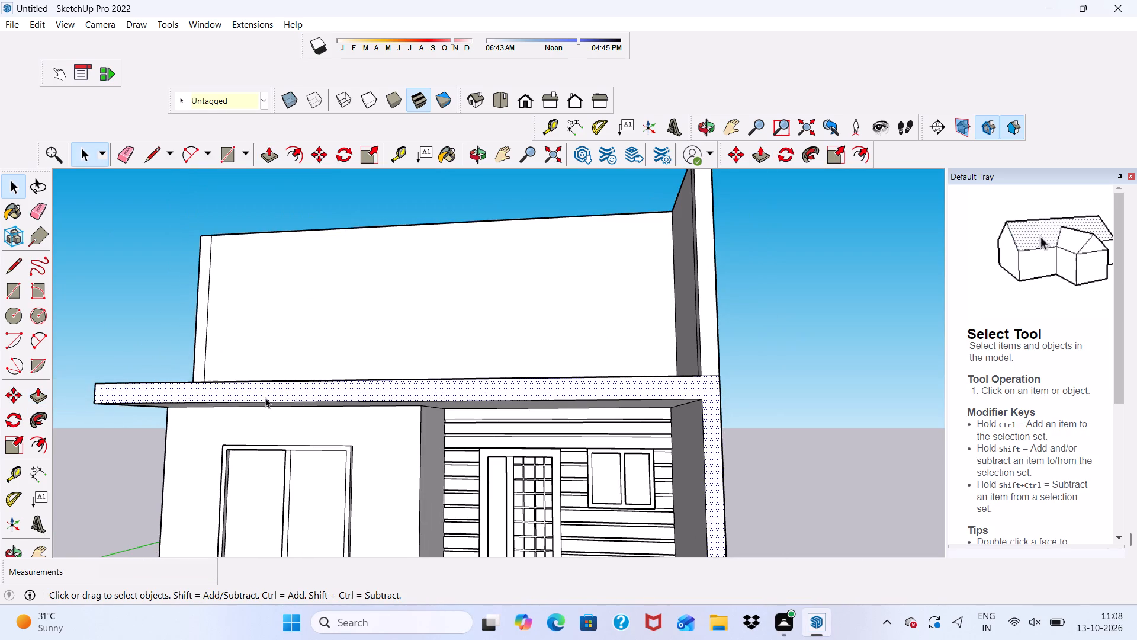
pyautogui.scroll(6, 685, 350)
pyautogui.scroll(7, 634, 385)
pyautogui.scroll(-4, 425, 340)
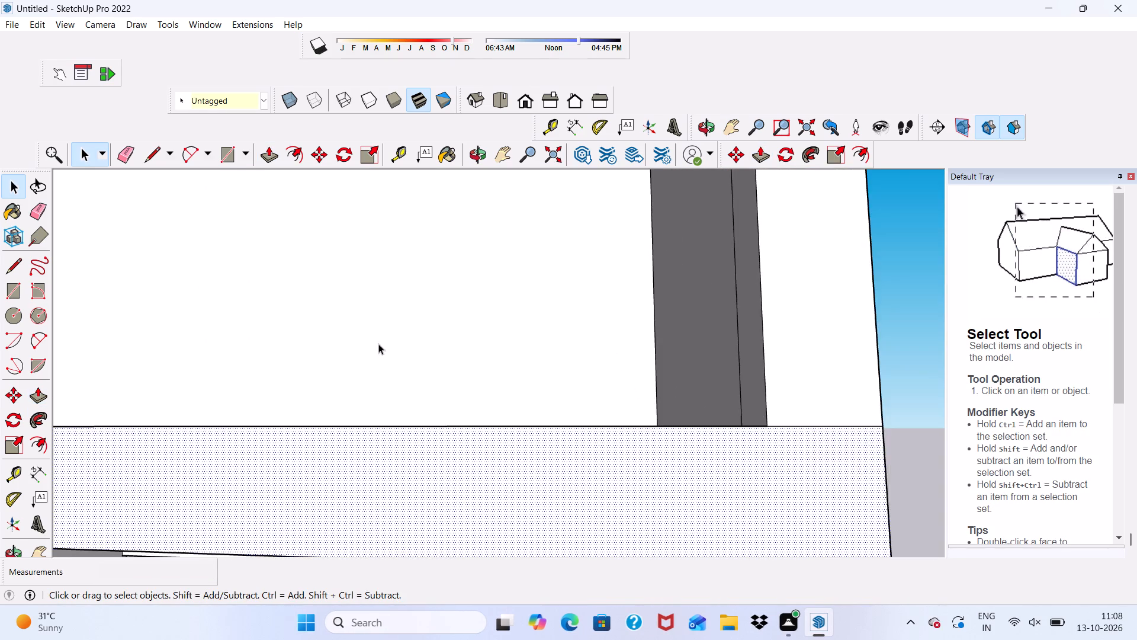
pyautogui.scroll(-1, 378, 344)
pyautogui.moveTo(126, 151); pyautogui.dragTo(139, 163)
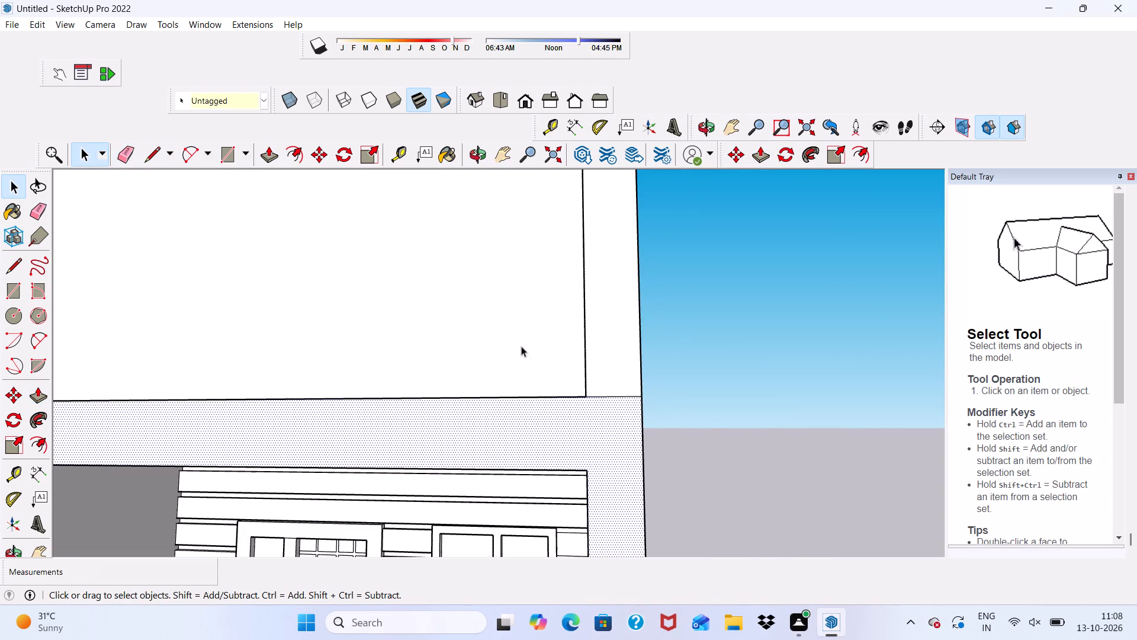
pyautogui.click(126, 154)
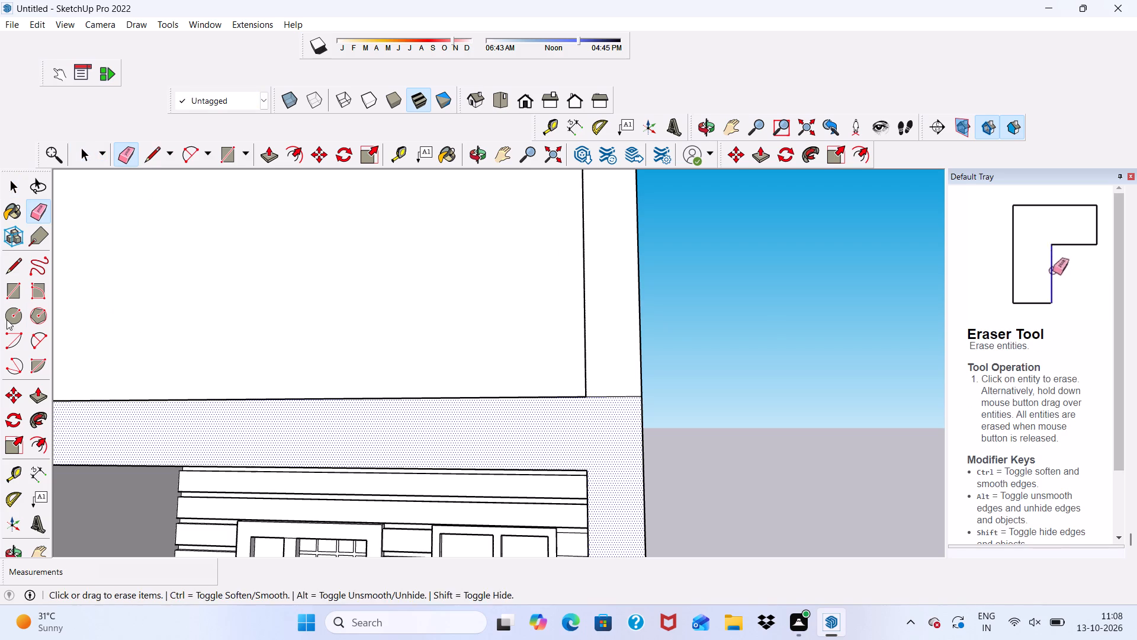
pyautogui.moveTo(621, 393); pyautogui.dragTo(619, 405)
# Push the merged front face of the slab and right wall back 9".
pyautogui.press('space')
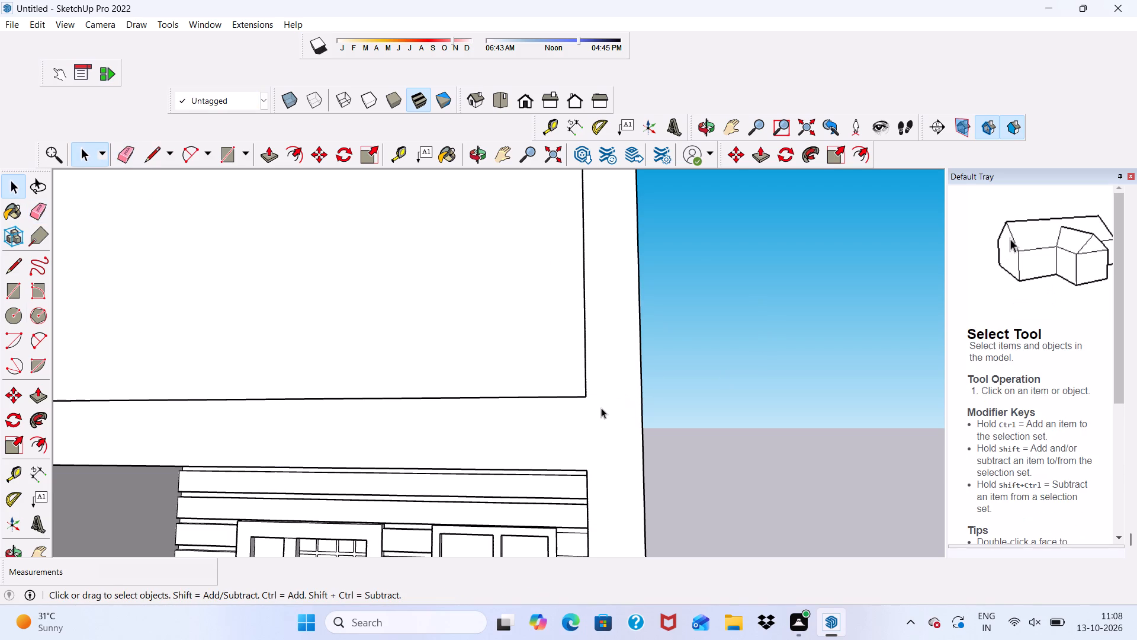
pyautogui.click(457, 445)
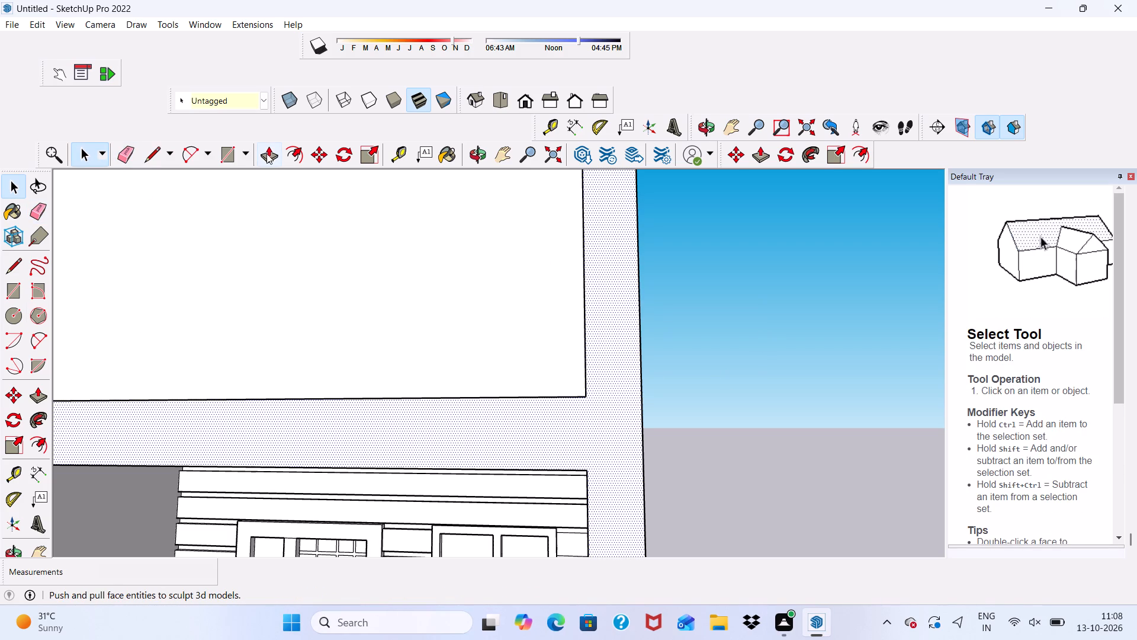
pyautogui.click(266, 150)
pyautogui.moveTo(337, 417); pyautogui.dragTo(356, 414)
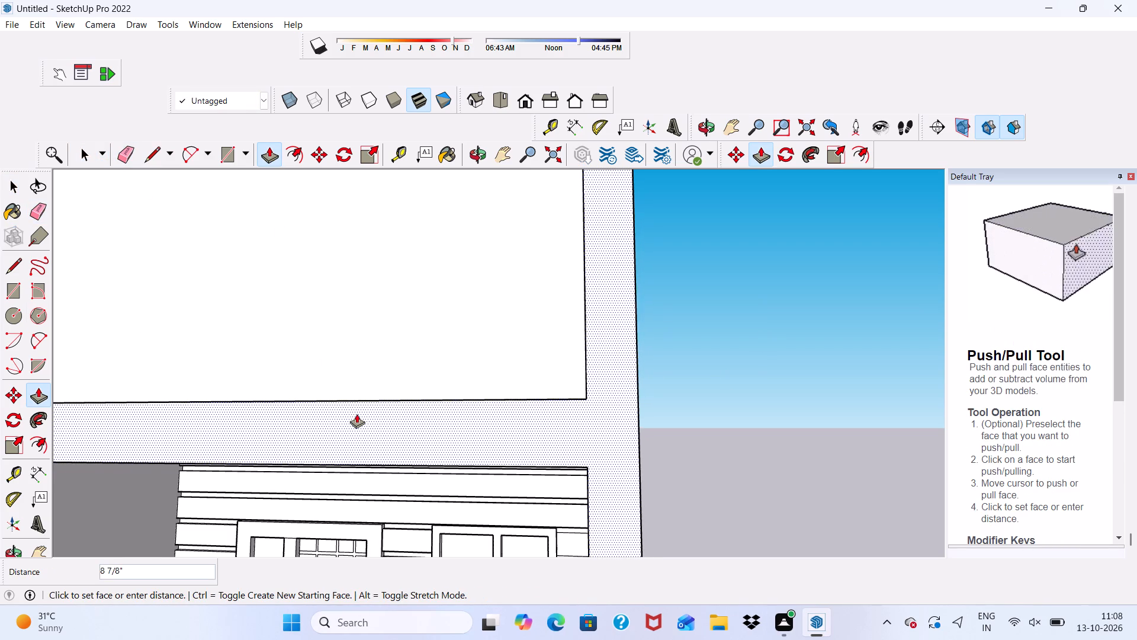
pyautogui.moveTo(356, 414); pyautogui.dragTo(359, 414)
pyautogui.scroll(-6, 344, 364)
pyautogui.moveTo(397, 370); pyautogui.dragTo(405, 303, button='middle')
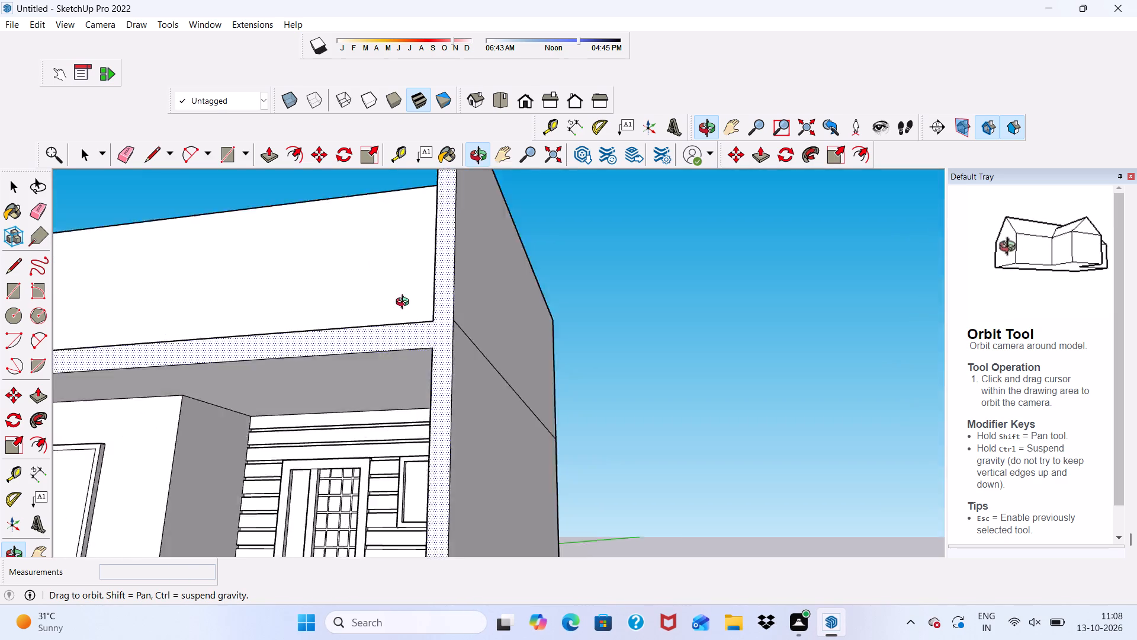
pyautogui.moveTo(405, 303); pyautogui.dragTo(497, 363, button='middle')
pyautogui.scroll(-9, 460, 328)
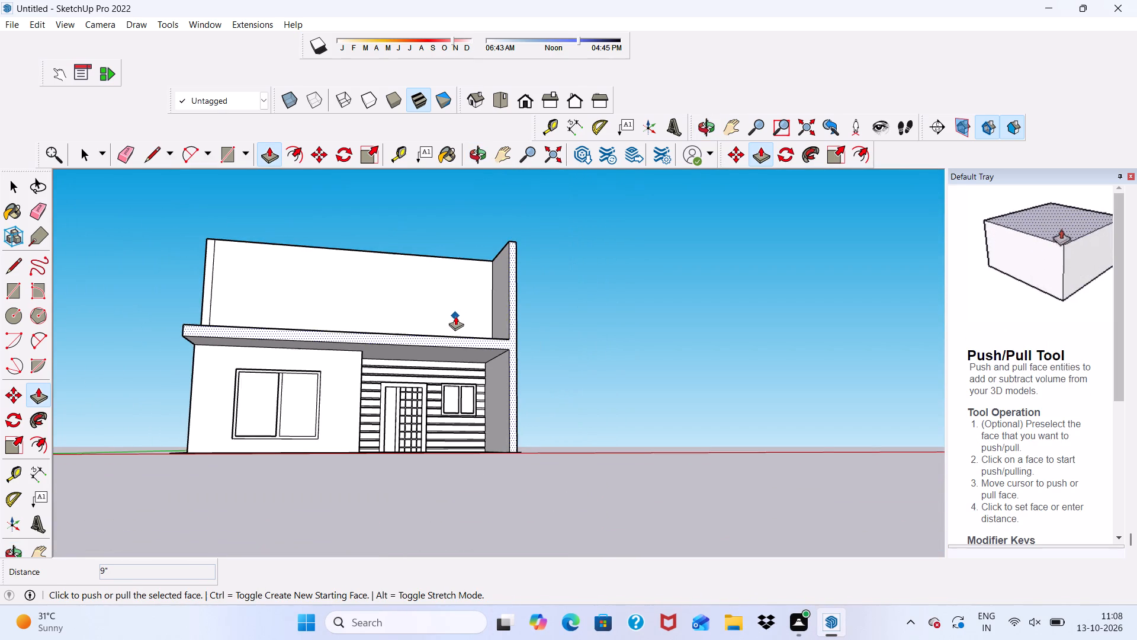
# Push/Pull the same front face of the slab and right wall by about 15/16".
pyautogui.scroll(12, 381, 335)
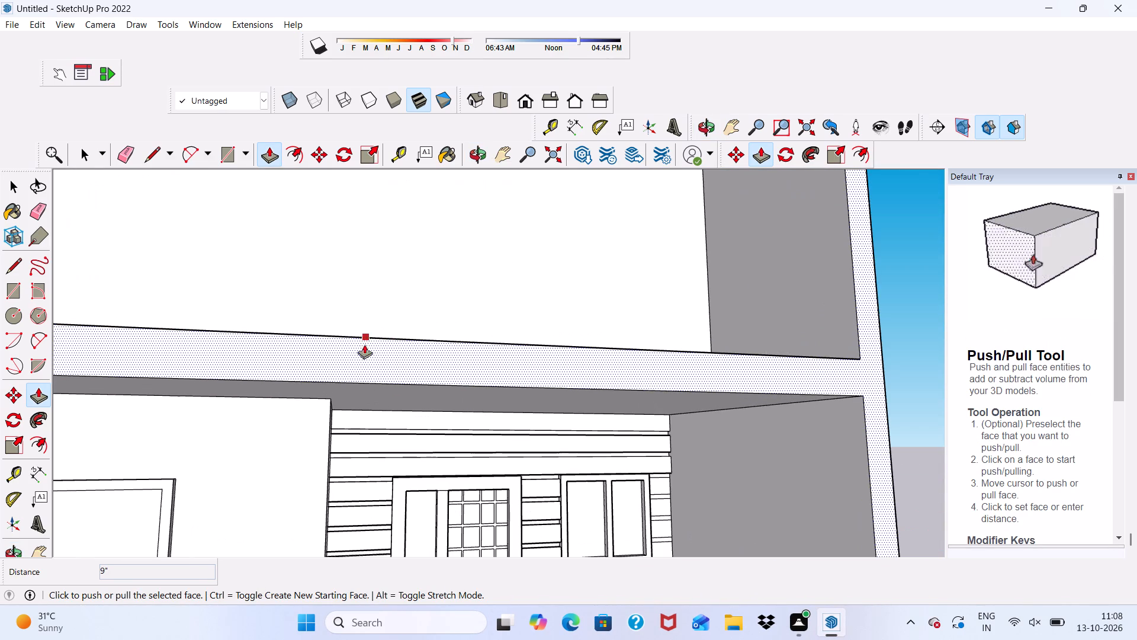
pyautogui.moveTo(352, 355); pyautogui.dragTo(341, 355)
pyautogui.scroll(-7, 362, 317)
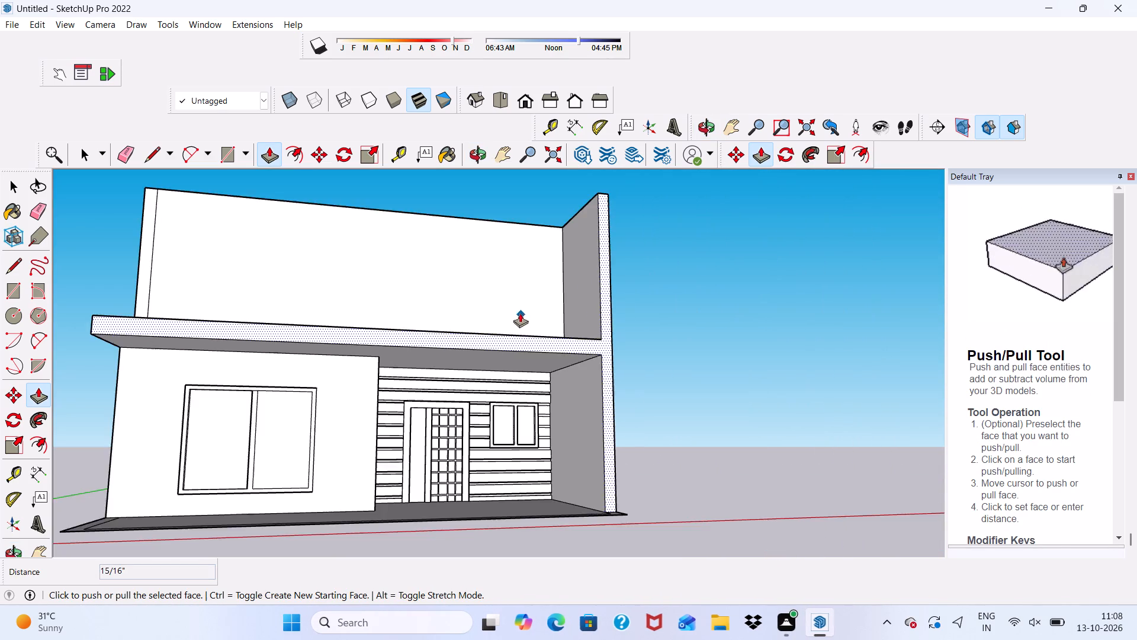
pyautogui.scroll(-4, 520, 313)
pyautogui.press('space')
pyautogui.click(688, 322)
# Erase the vertical seam line beside the left end of the upper-floor front wall.
pyautogui.scroll(-1, 458, 318)
pyautogui.moveTo(458, 318); pyautogui.dragTo(357, 436, button='middle')
pyautogui.moveTo(124, 148); pyautogui.dragTo(132, 180)
pyautogui.scroll(6, 317, 297)
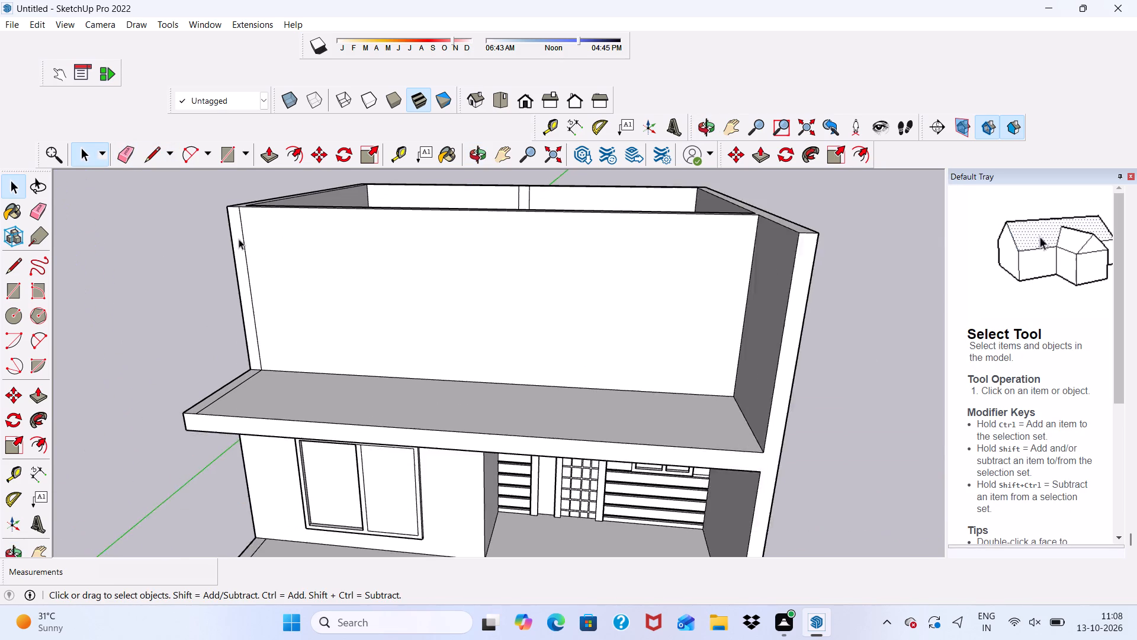
pyautogui.scroll(1, 157, 207)
pyautogui.click(121, 150)
pyautogui.click(254, 265)
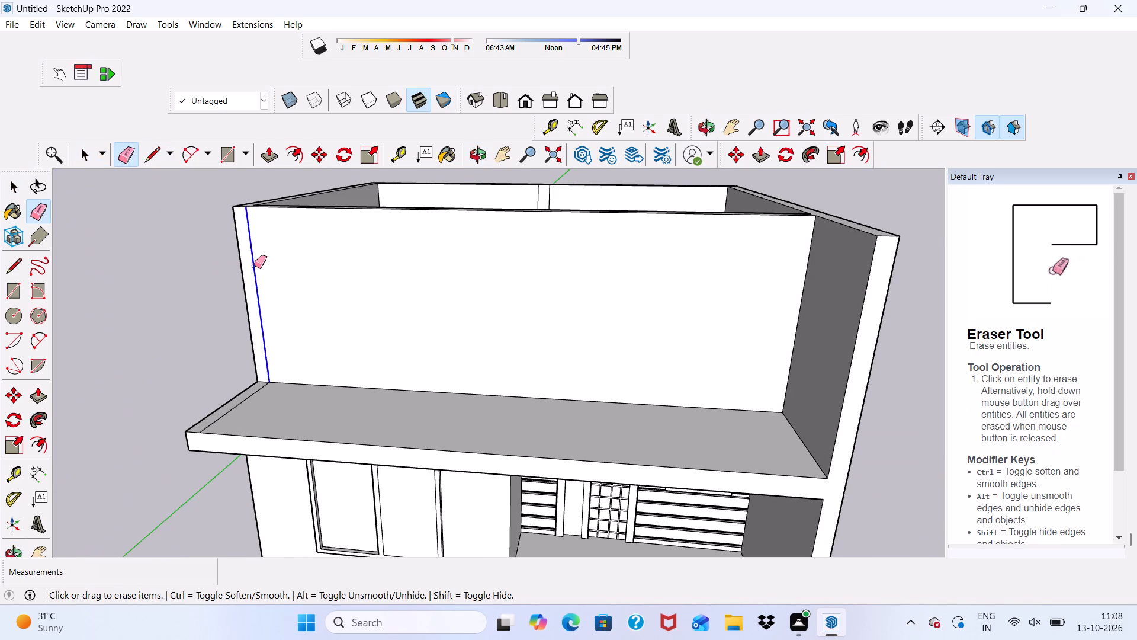
# Erase the leftover strip line along the left edge of the overhanging slab's top, including its remaining fragment at the wall.
pyautogui.scroll(11, 252, 388)
pyautogui.moveTo(253, 385); pyautogui.dragTo(258, 395)
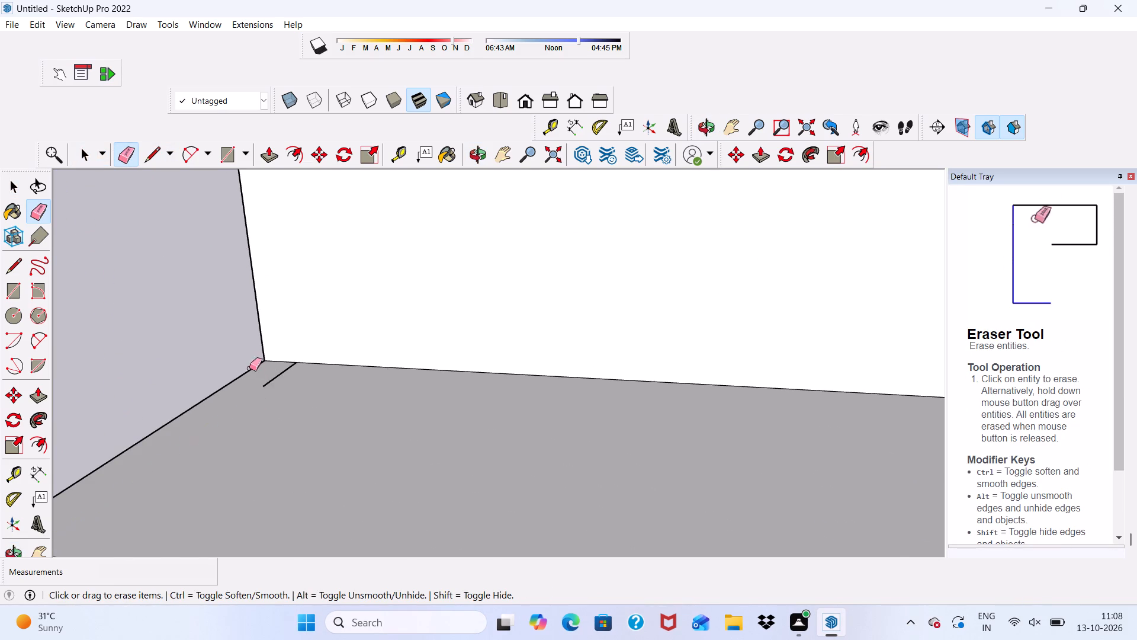
pyautogui.scroll(-7, 249, 367)
pyautogui.scroll(6, 288, 364)
pyautogui.click(263, 397)
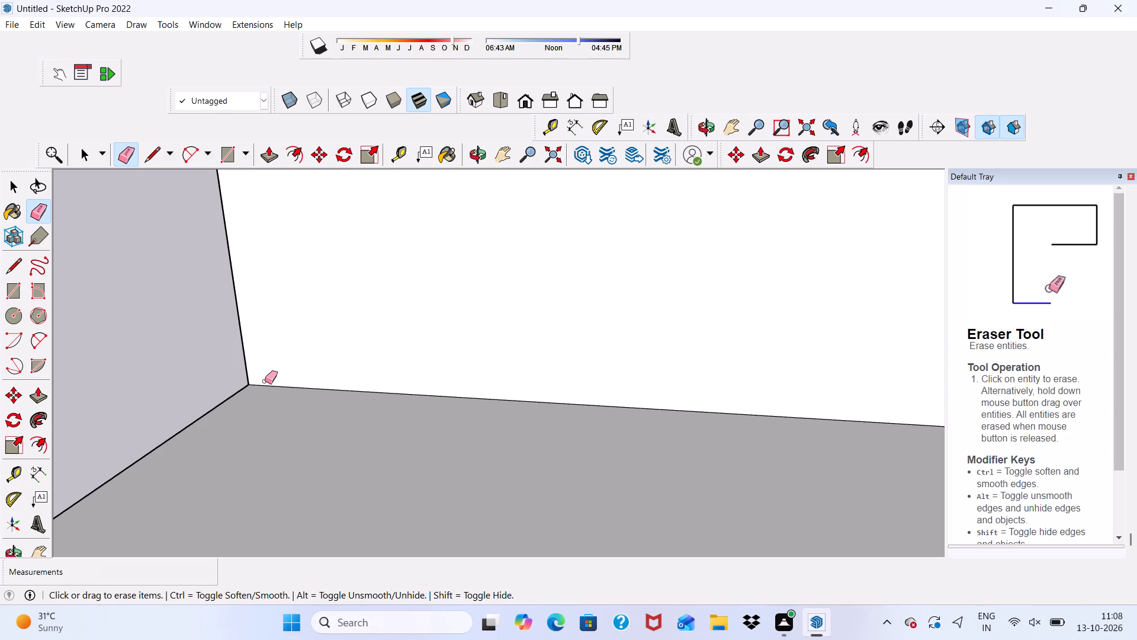
pyautogui.press('space')
# Delete the right-hand pane face of the large ground-floor front window.
pyautogui.scroll(-6, 265, 381)
pyautogui.moveTo(315, 389); pyautogui.dragTo(317, 392, button='middle')
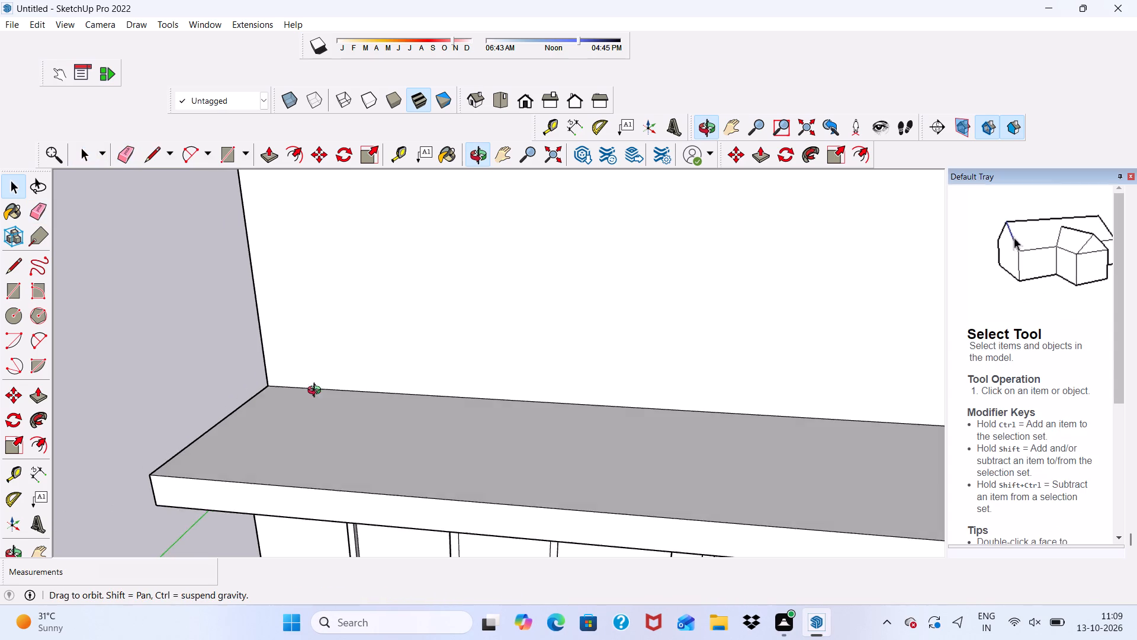
pyautogui.moveTo(317, 392); pyautogui.dragTo(348, 268, button='middle')
pyautogui.scroll(-12, 351, 277)
pyautogui.moveTo(407, 356); pyautogui.dragTo(402, 397, button='middle')
pyautogui.scroll(14, 416, 401)
pyautogui.scroll(5, 393, 355)
pyautogui.moveTo(384, 331); pyautogui.dragTo(291, 252, button='middle')
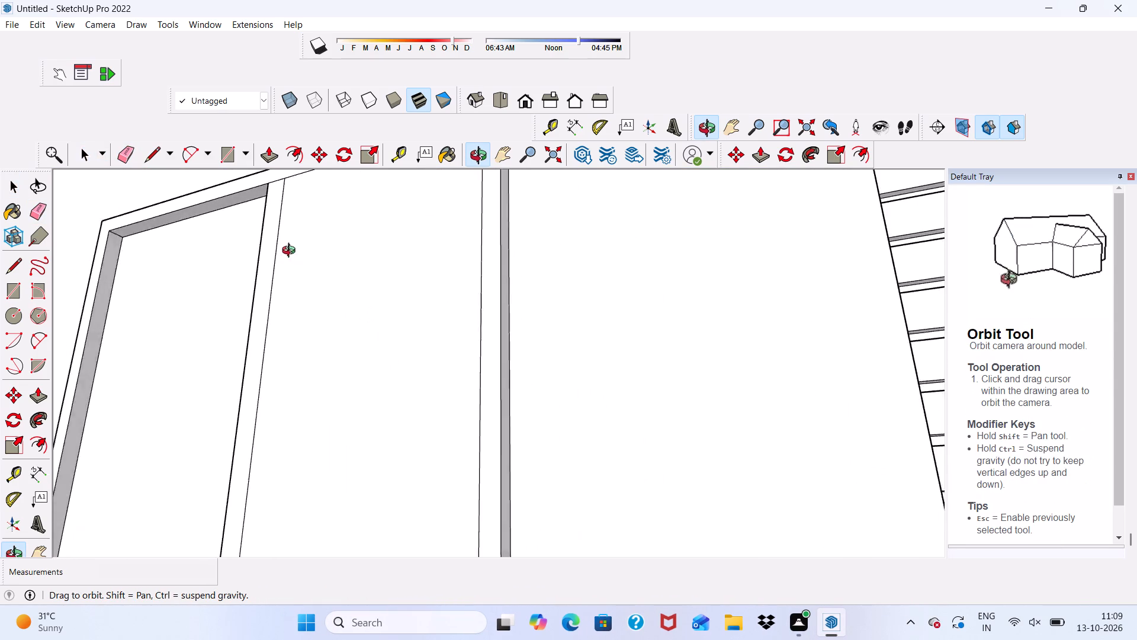
pyautogui.moveTo(291, 252); pyautogui.dragTo(329, 303, button='middle')
pyautogui.click(355, 293)
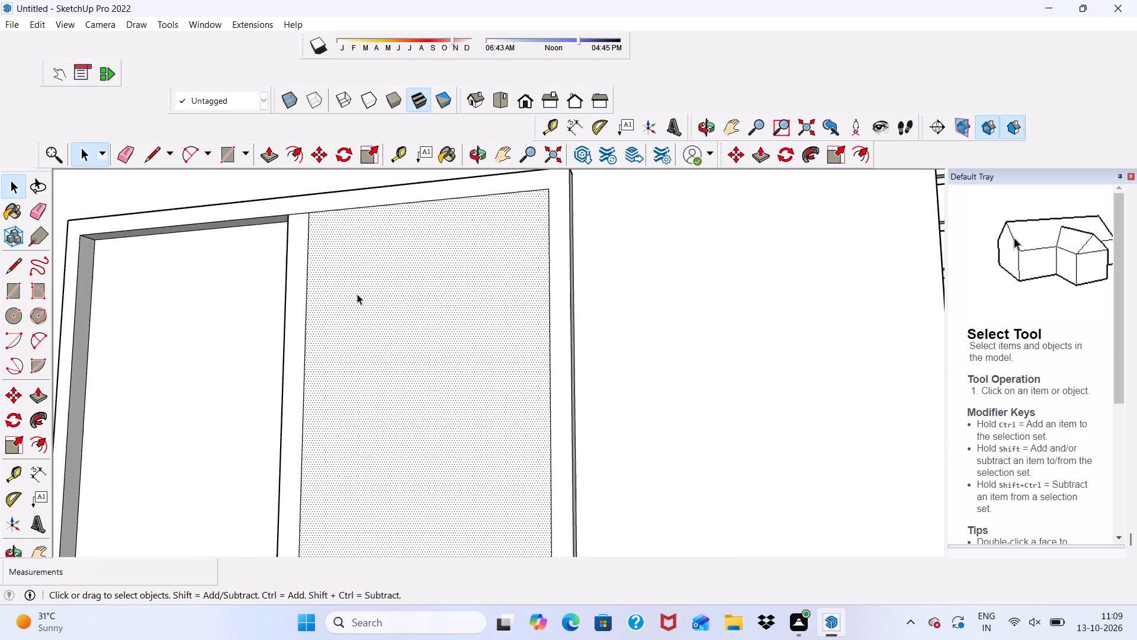
pyautogui.click(357, 294)
pyautogui.press('Delete')
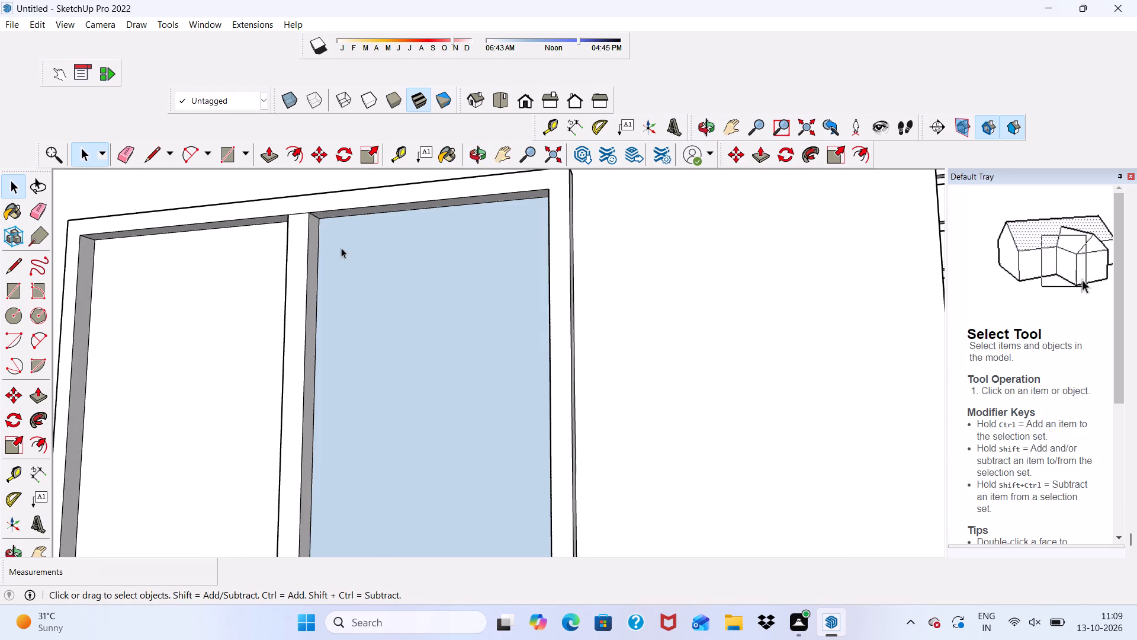
# Push/Pull the blue face exposed in the front window's right-hand opening, using the left-hand pane as the reference for its depth.
pyautogui.scroll(-4, 312, 247)
pyautogui.moveTo(224, 225); pyautogui.dragTo(333, 273, button='middle')
pyautogui.scroll(-1, 339, 274)
pyautogui.click(447, 305)
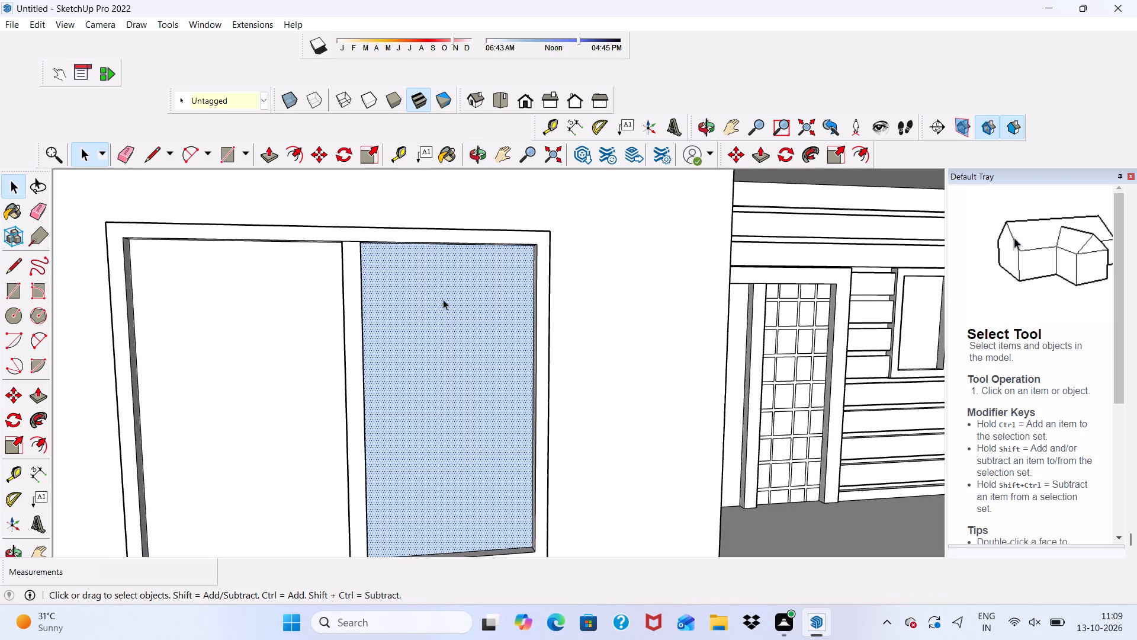
pyautogui.click(275, 153)
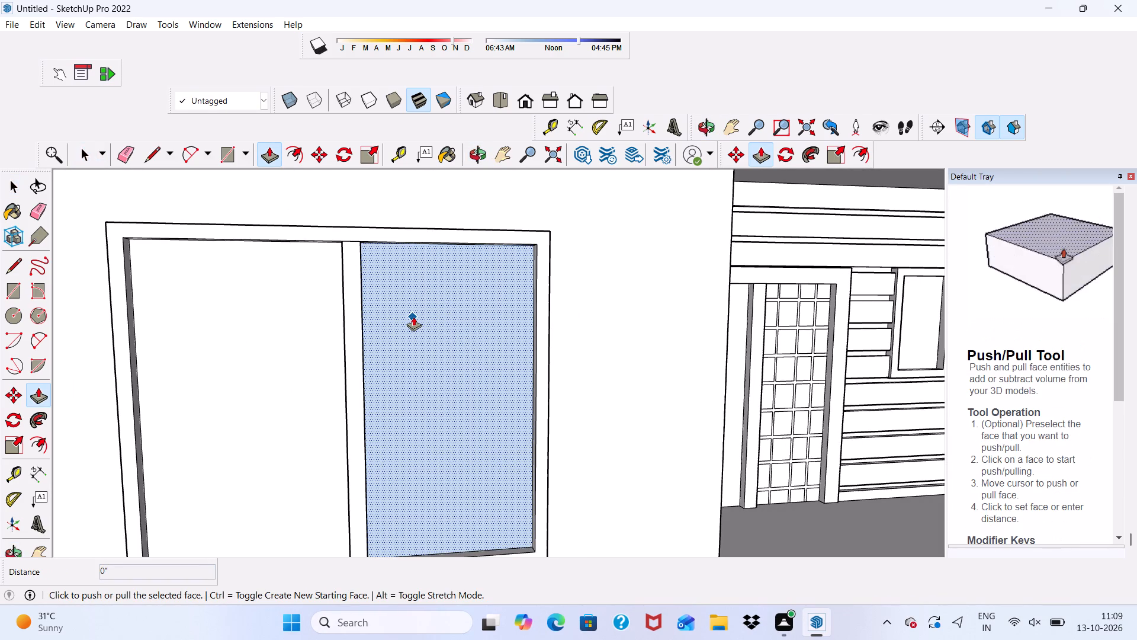
pyautogui.click(415, 319)
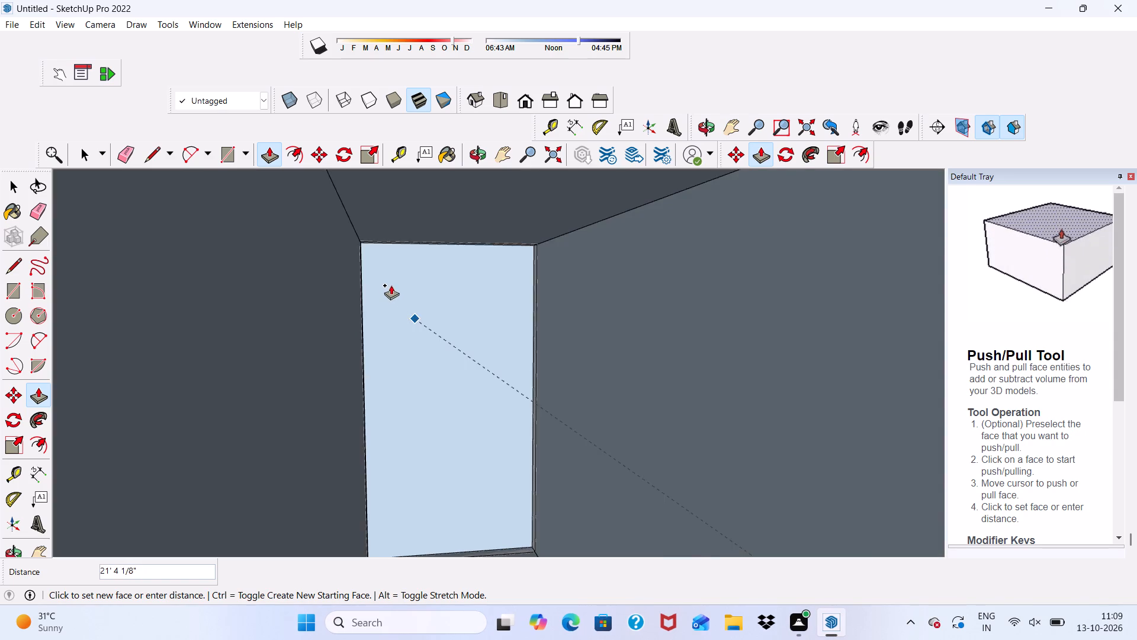
pyautogui.scroll(-5, 434, 273)
pyautogui.moveTo(457, 324); pyautogui.dragTo(602, 334, button='middle')
pyautogui.scroll(-1, 602, 334)
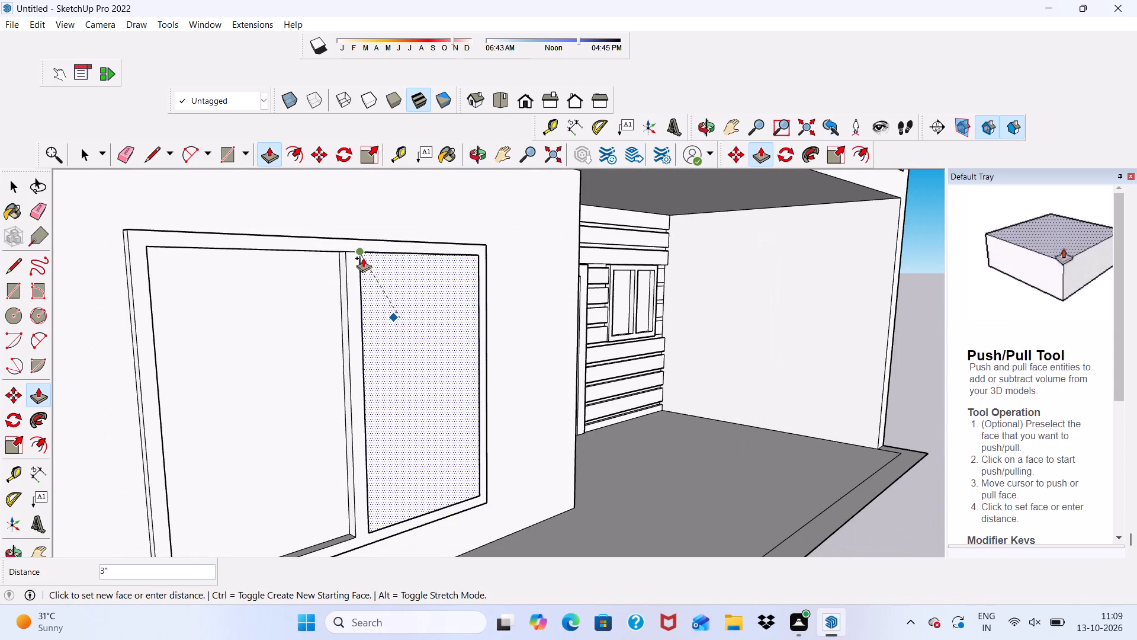
pyautogui.click(296, 303)
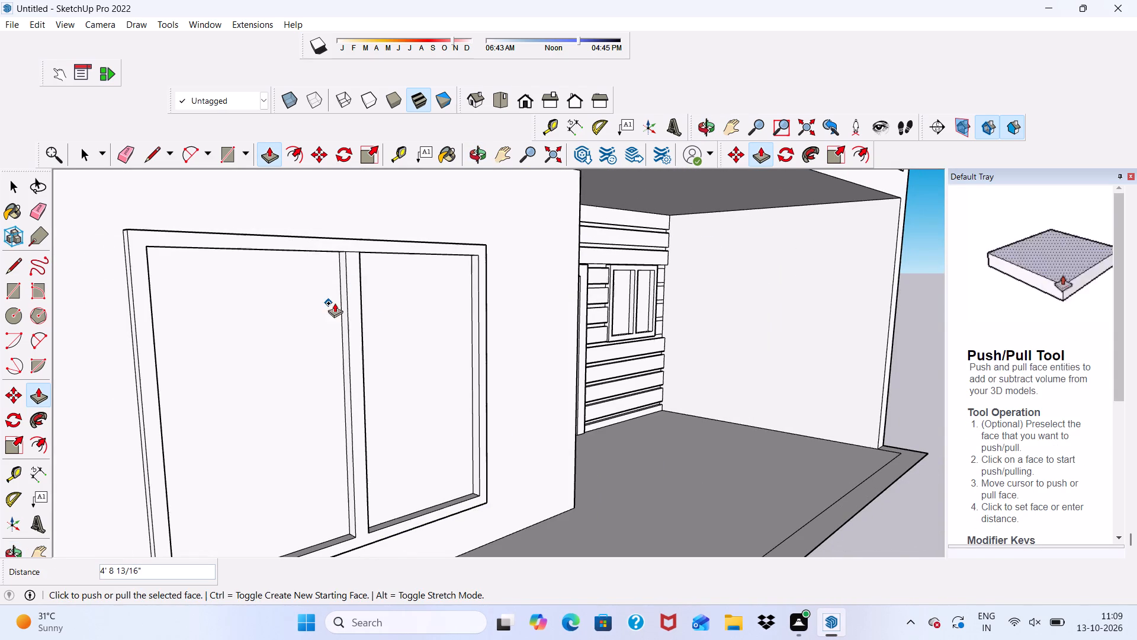
pyautogui.moveTo(404, 319); pyautogui.dragTo(277, 292, button='middle')
pyautogui.scroll(5, 279, 232)
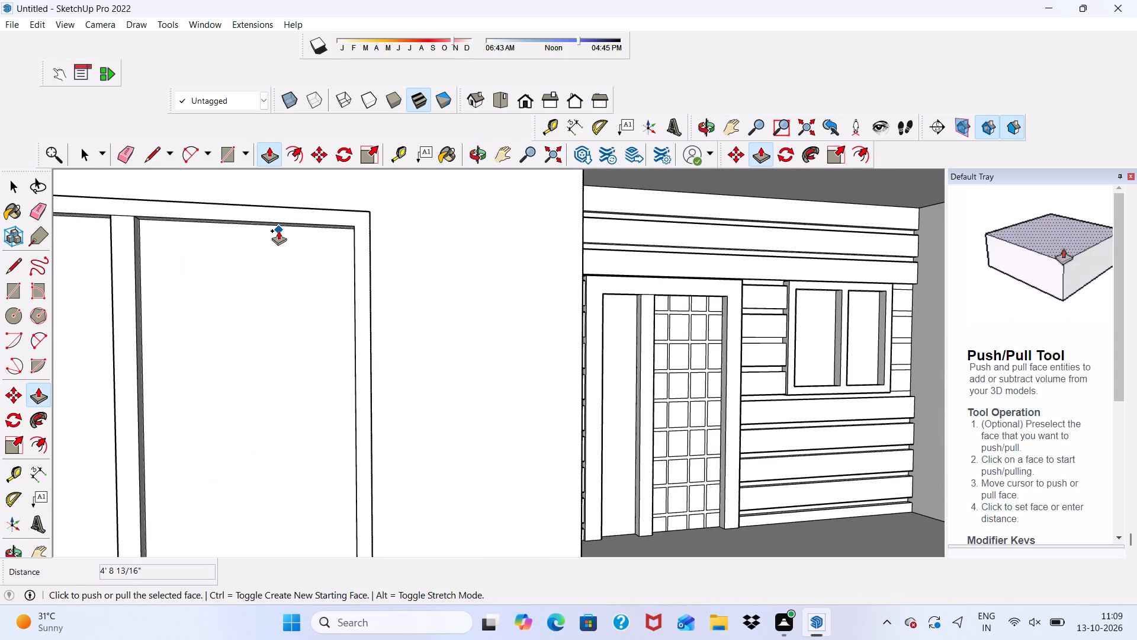
pyautogui.scroll(-3, 297, 239)
pyautogui.press('space')
# Erase the horizontal floor seam between the two storeys on the house's right side wall.
pyautogui.scroll(-13, 326, 247)
pyautogui.moveTo(449, 294); pyautogui.dragTo(344, 332, button='middle')
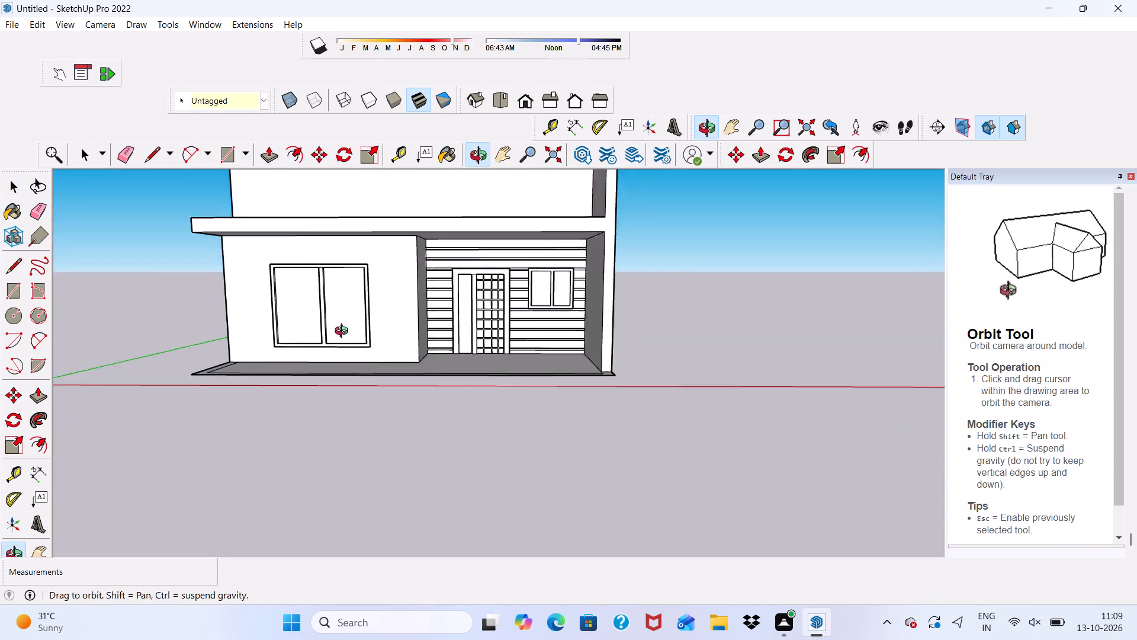
pyautogui.moveTo(344, 332); pyautogui.dragTo(395, 325, button='middle')
pyautogui.scroll(-5, 382, 265)
pyautogui.moveTo(535, 316); pyautogui.dragTo(243, 387, button='middle')
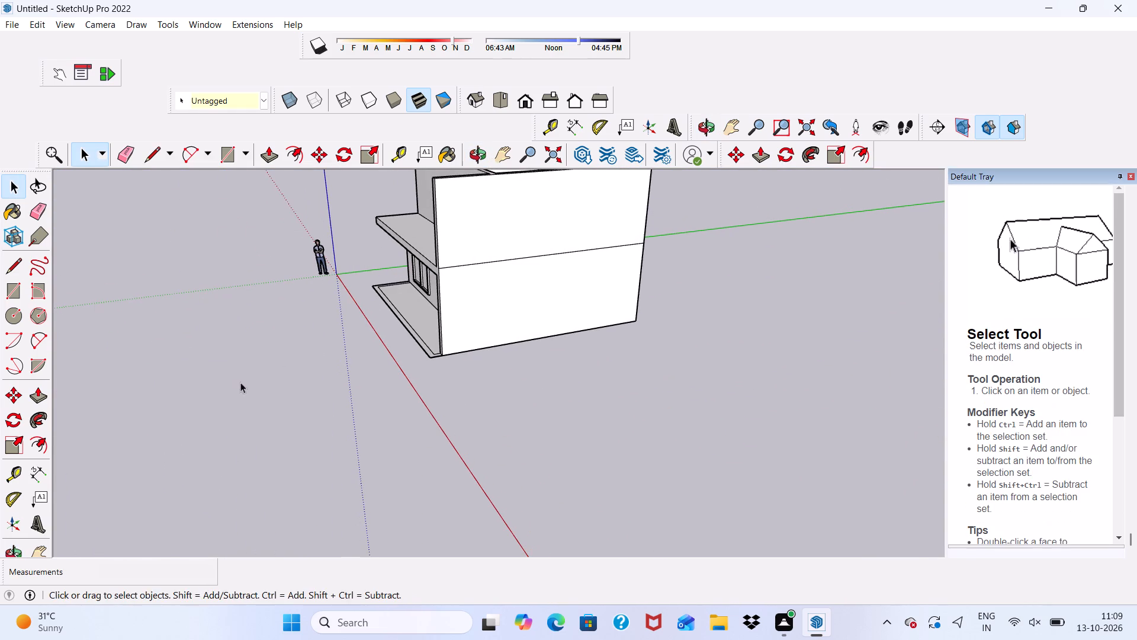
pyautogui.click(127, 152)
pyautogui.moveTo(535, 248); pyautogui.dragTo(536, 270)
pyautogui.scroll(6, 454, 266)
pyautogui.scroll(-5, 511, 297)
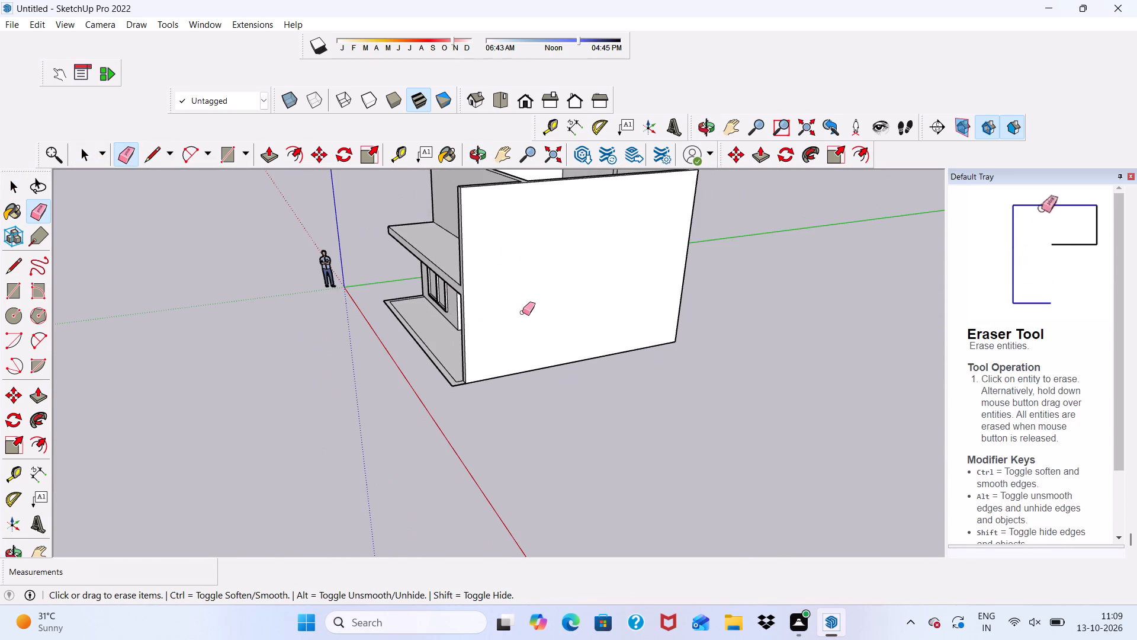
# Erase the horizontal floor seam, the parallel line below it and the two mid-wall vertical lines on the back wall.
pyautogui.moveTo(612, 313); pyautogui.dragTo(104, 236, button='middle')
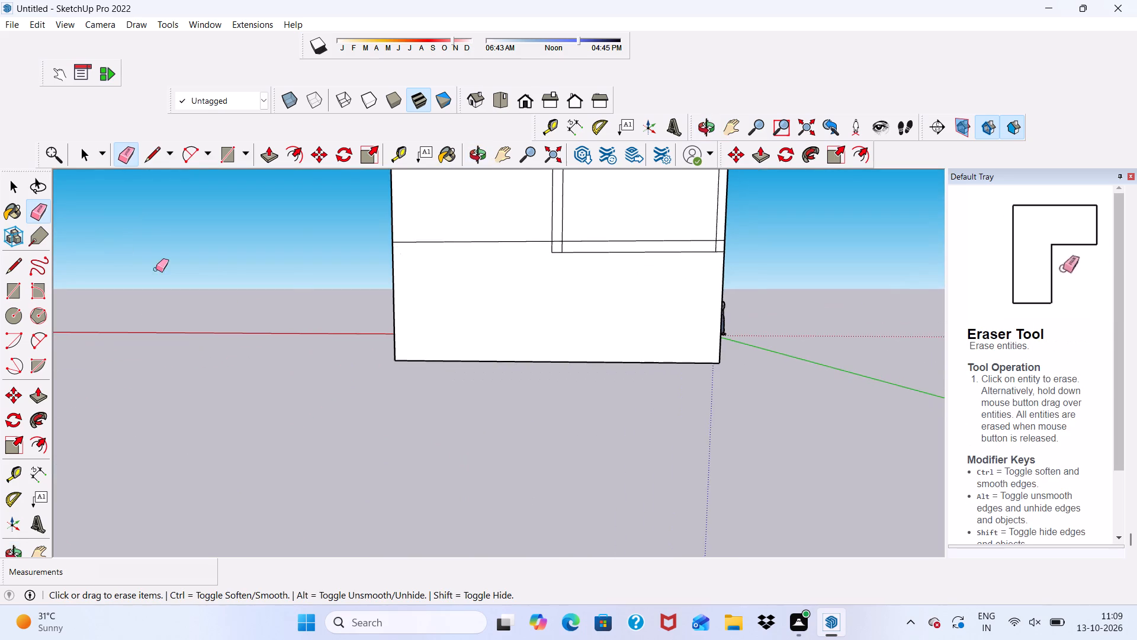
pyautogui.scroll(4, 634, 286)
pyautogui.moveTo(600, 214); pyautogui.dragTo(516, 209)
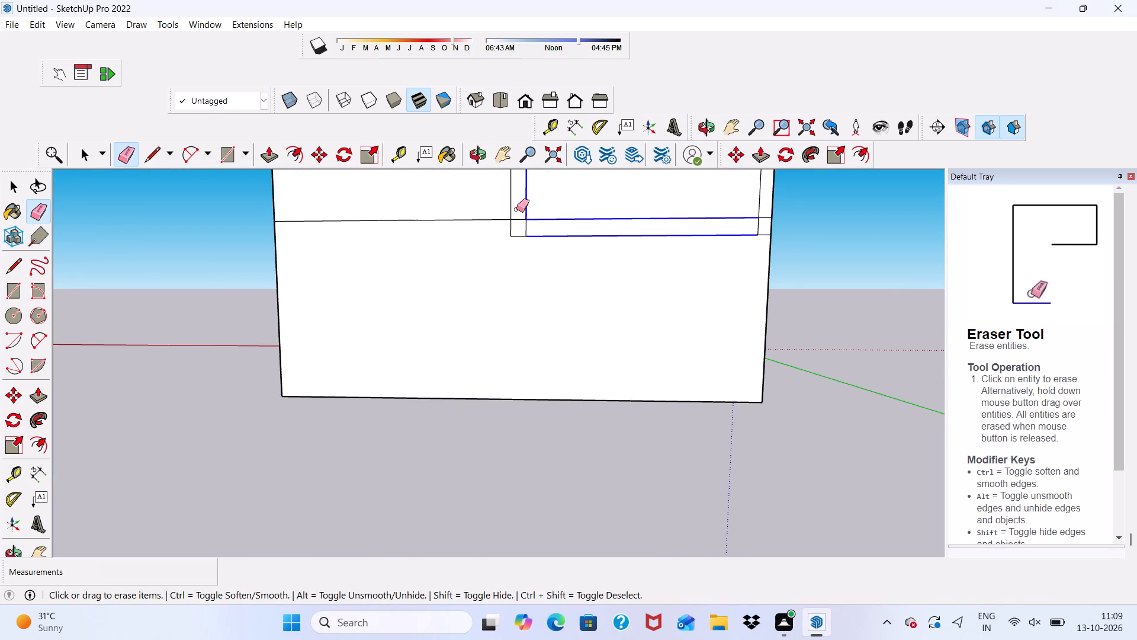
pyautogui.moveTo(516, 209); pyautogui.dragTo(502, 211)
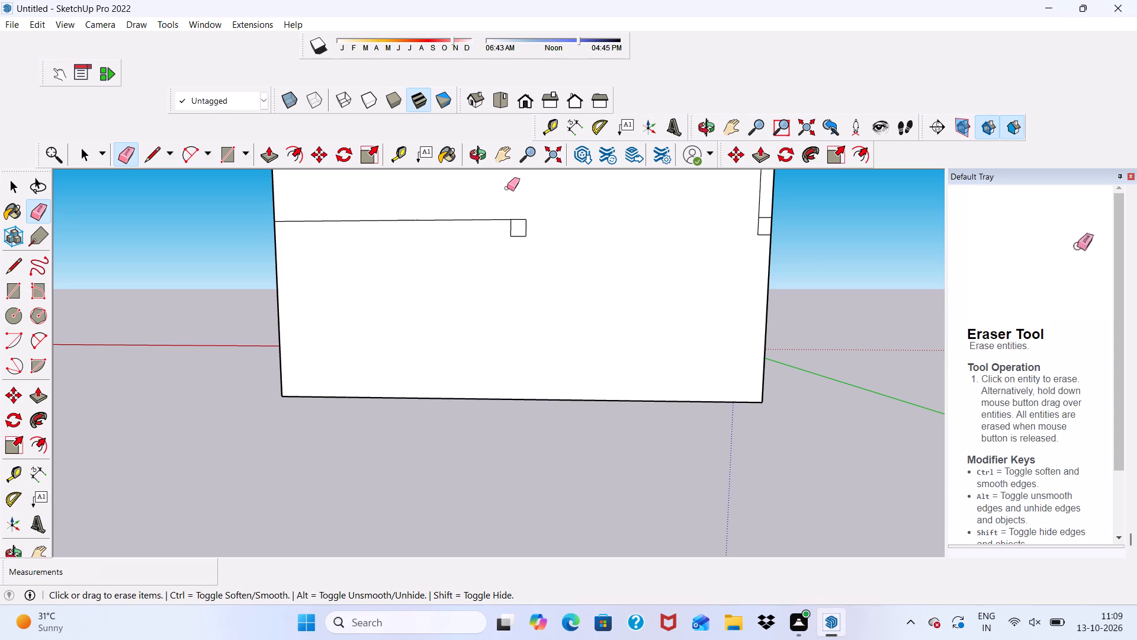
pyautogui.scroll(3, 506, 210)
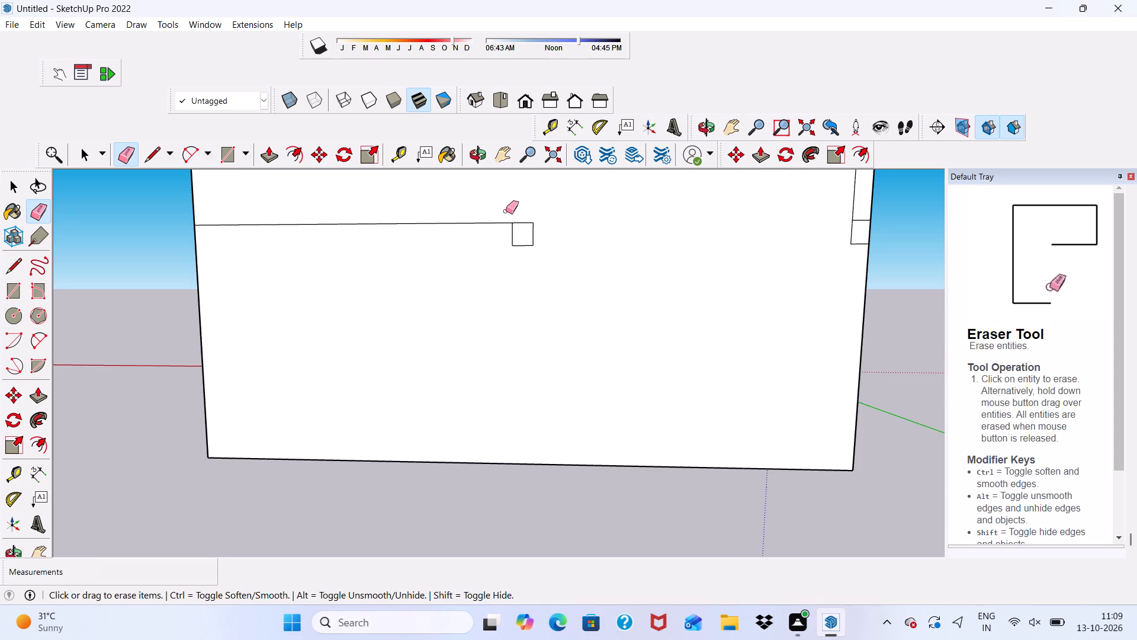
pyautogui.moveTo(506, 212); pyautogui.dragTo(547, 257)
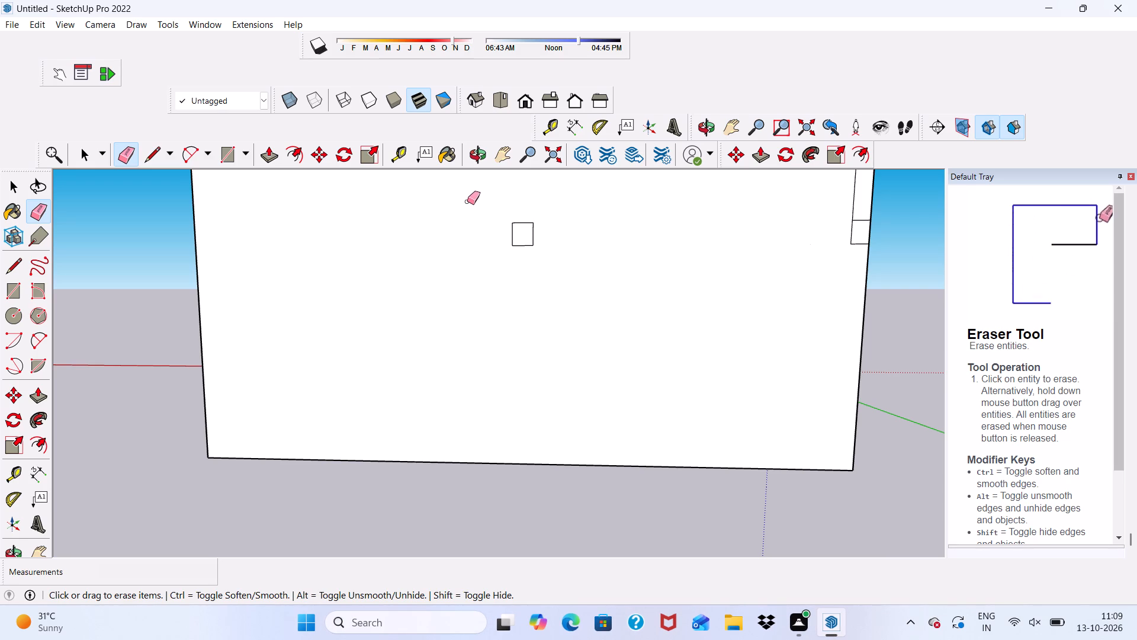
# Erase all edges of the small leftover square in the middle of the back wall.
pyautogui.scroll(1, 468, 199)
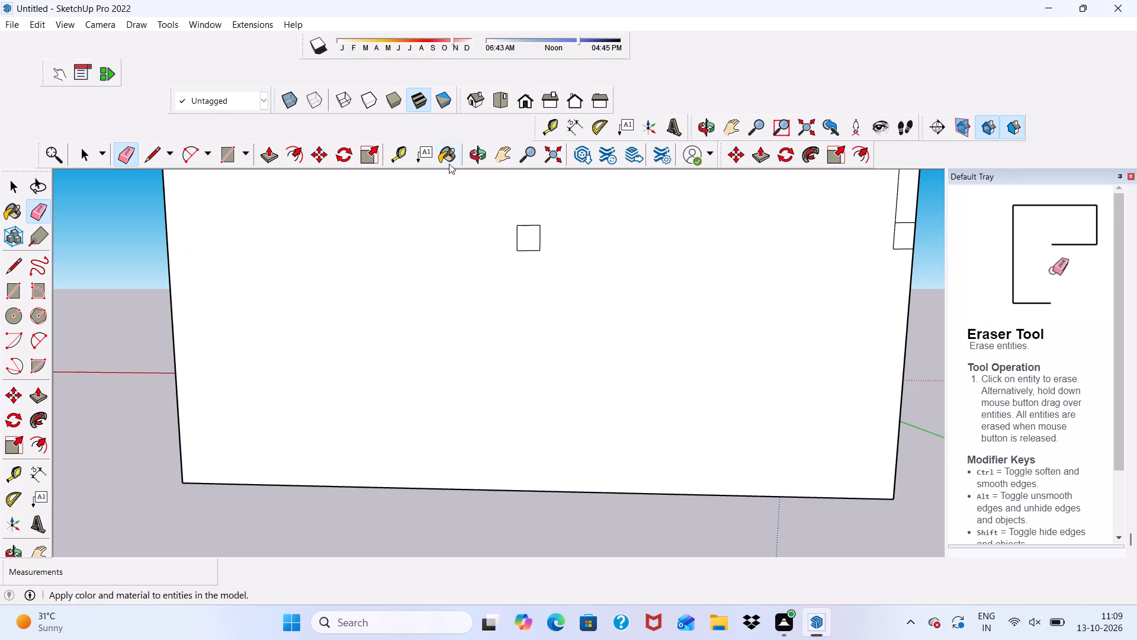
pyautogui.scroll(4, 517, 245)
pyautogui.moveTo(512, 207); pyautogui.dragTo(535, 248)
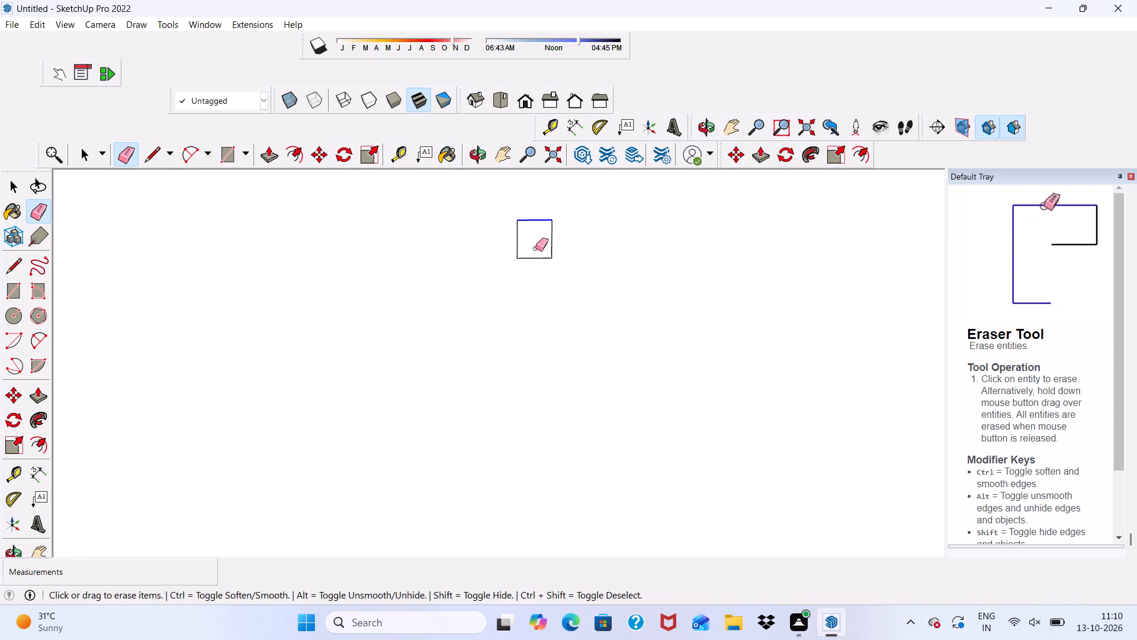
pyautogui.moveTo(535, 248); pyautogui.dragTo(549, 229)
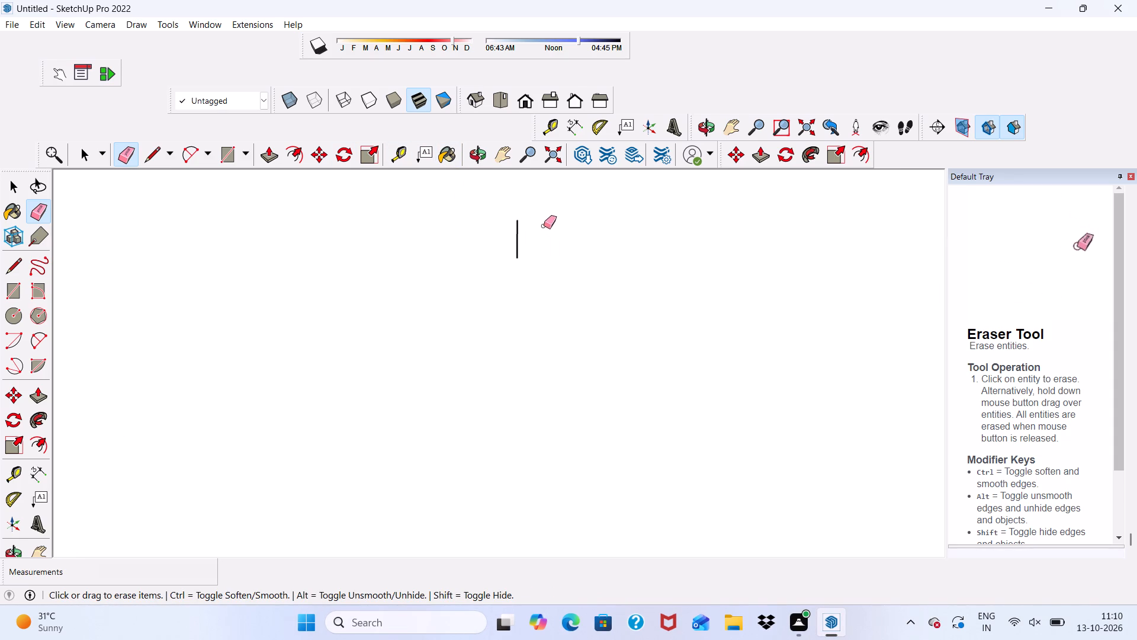
pyautogui.moveTo(511, 233); pyautogui.dragTo(505, 249)
pyautogui.scroll(-5, 492, 252)
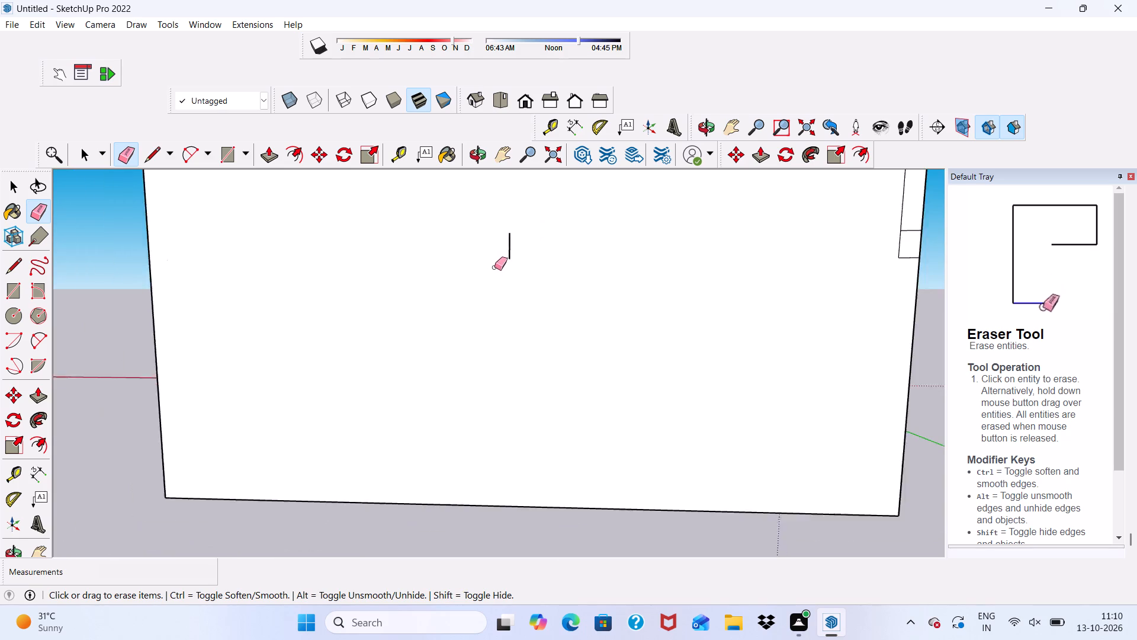
pyautogui.scroll(-9, 494, 267)
pyautogui.scroll(-5, 470, 226)
pyautogui.scroll(2, 473, 246)
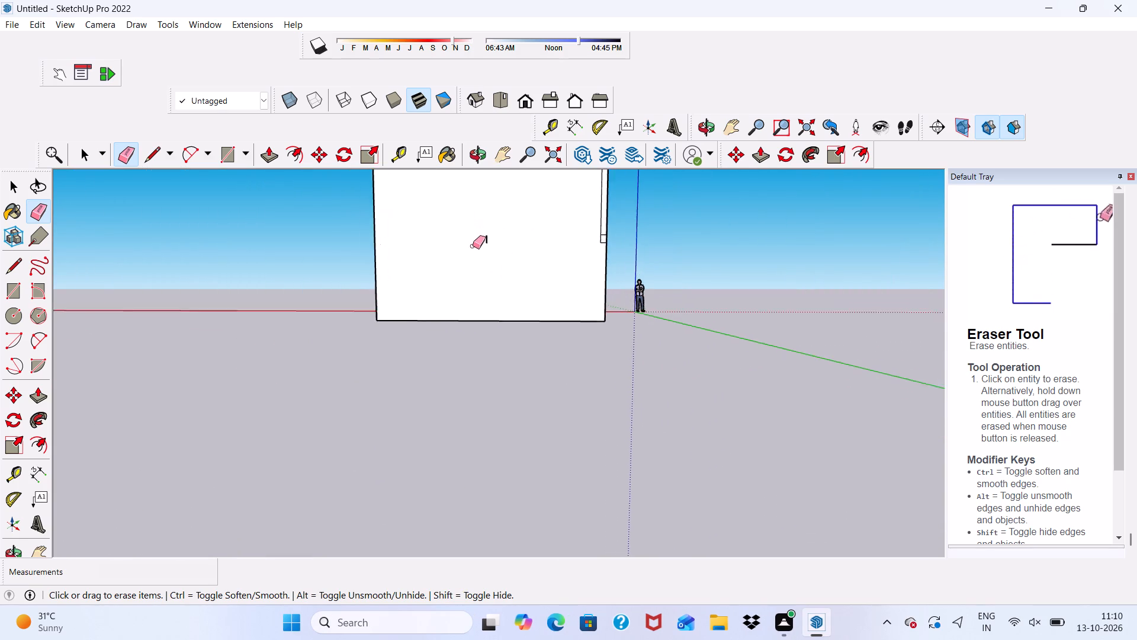
pyautogui.scroll(5, 473, 246)
pyautogui.scroll(-8, 471, 236)
pyautogui.scroll(12, 502, 264)
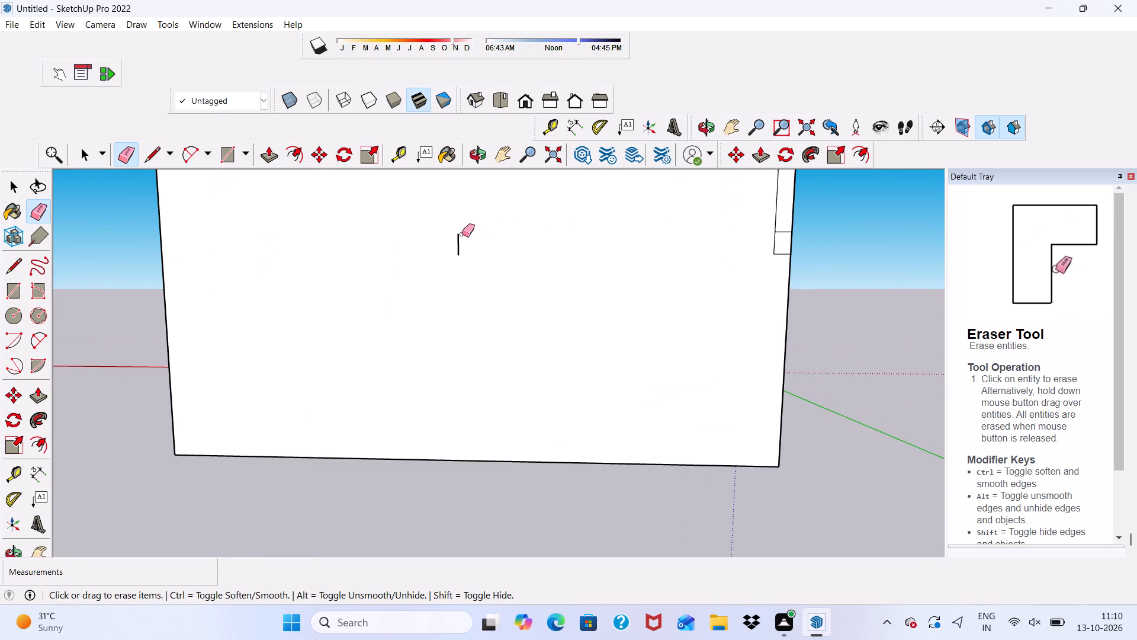
pyautogui.moveTo(462, 234); pyautogui.dragTo(460, 261)
pyautogui.moveTo(458, 229); pyautogui.dragTo(454, 235)
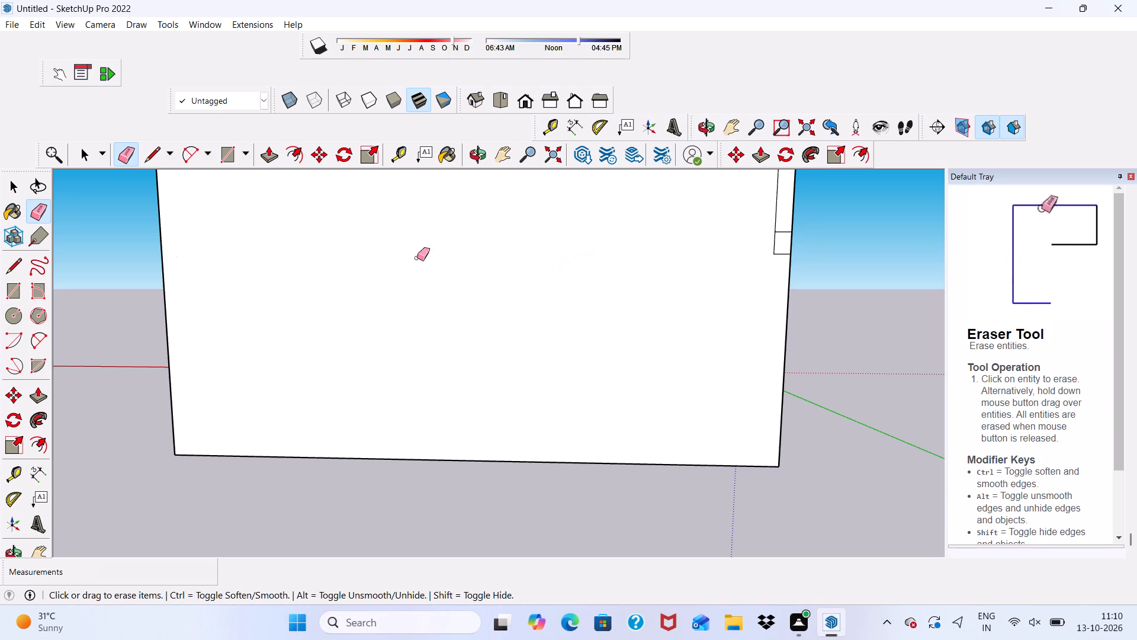
# Erase the vertical strip line and the small box below it along the back wall's edge nearest the standing figure.
pyautogui.scroll(-7, 706, 251)
pyautogui.scroll(-10, 638, 359)
pyautogui.scroll(4, 666, 335)
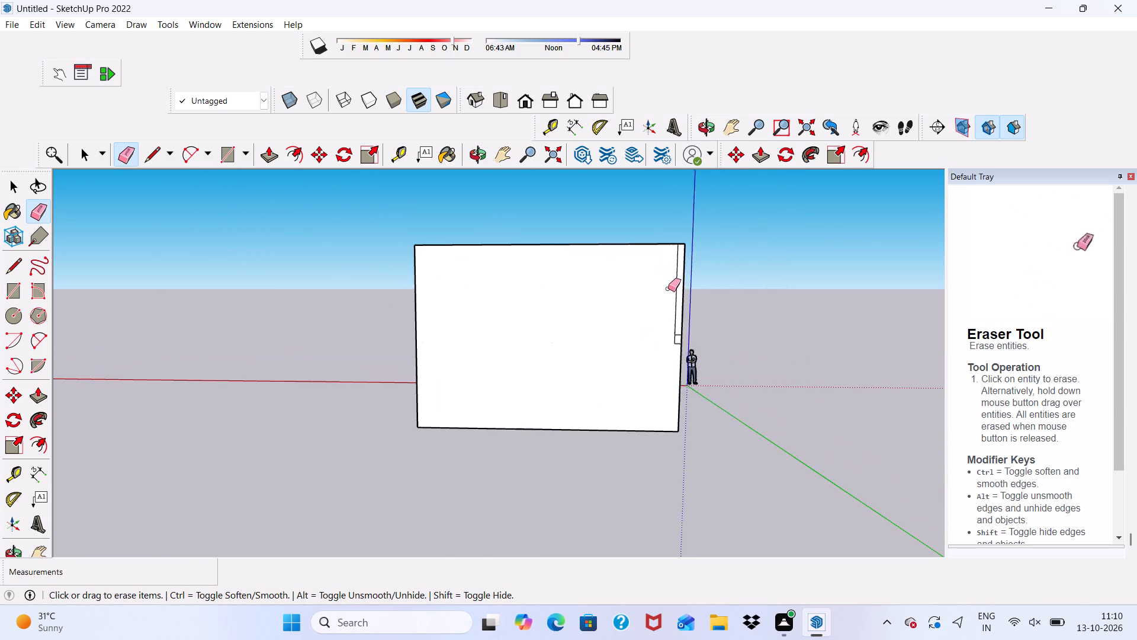
pyautogui.scroll(15, 668, 289)
pyautogui.moveTo(704, 217); pyautogui.dragTo(698, 231)
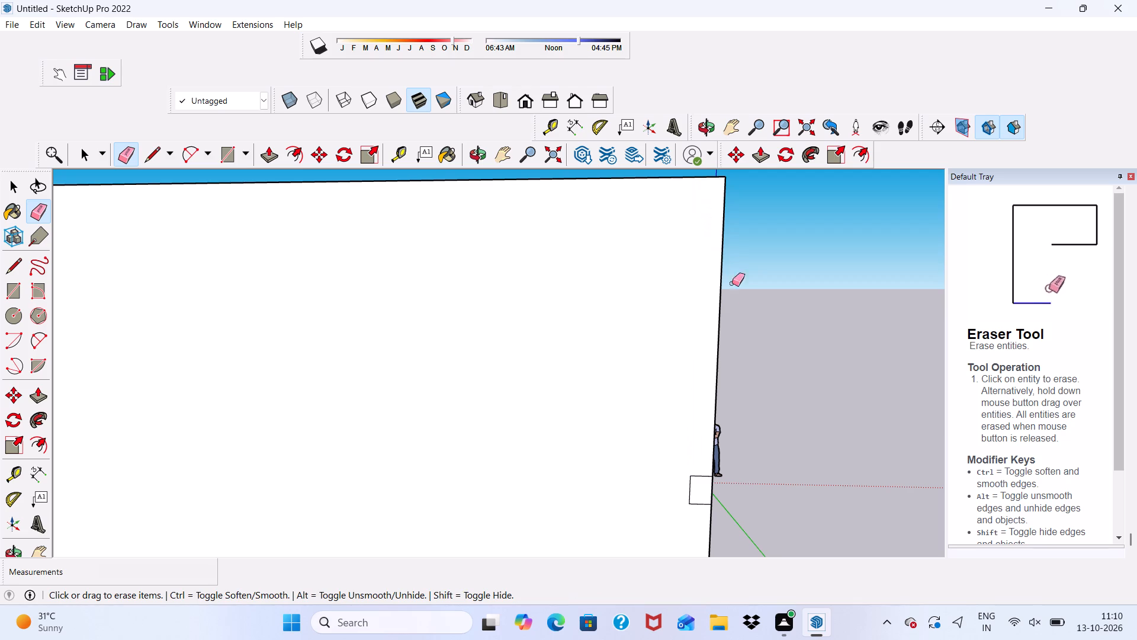
pyautogui.moveTo(705, 461); pyautogui.dragTo(695, 500)
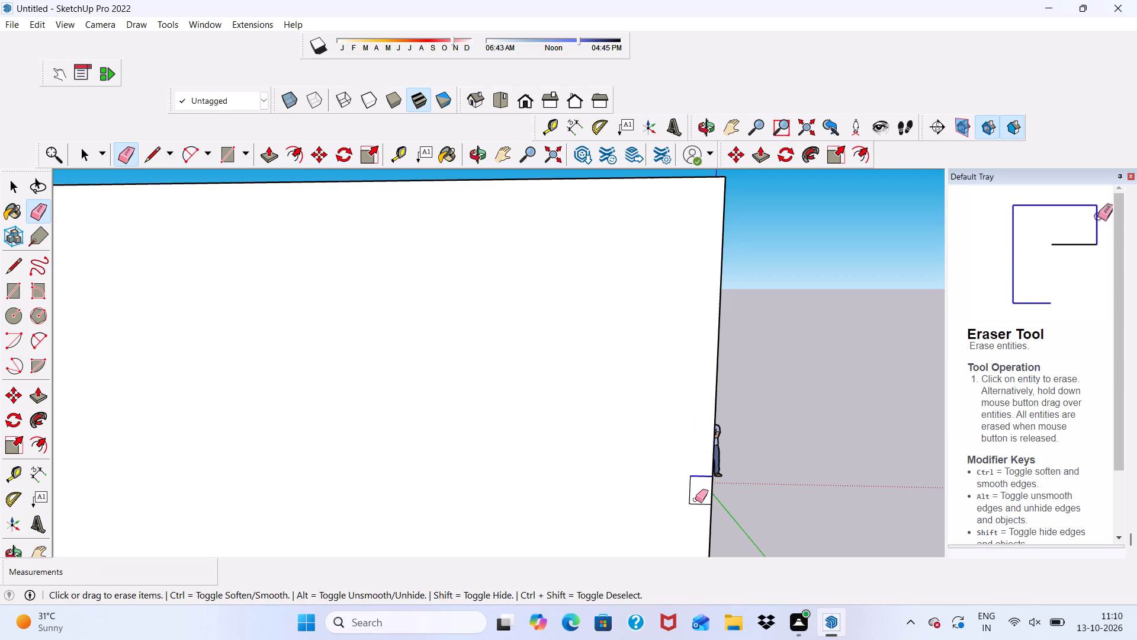
pyautogui.moveTo(695, 500); pyautogui.dragTo(687, 489)
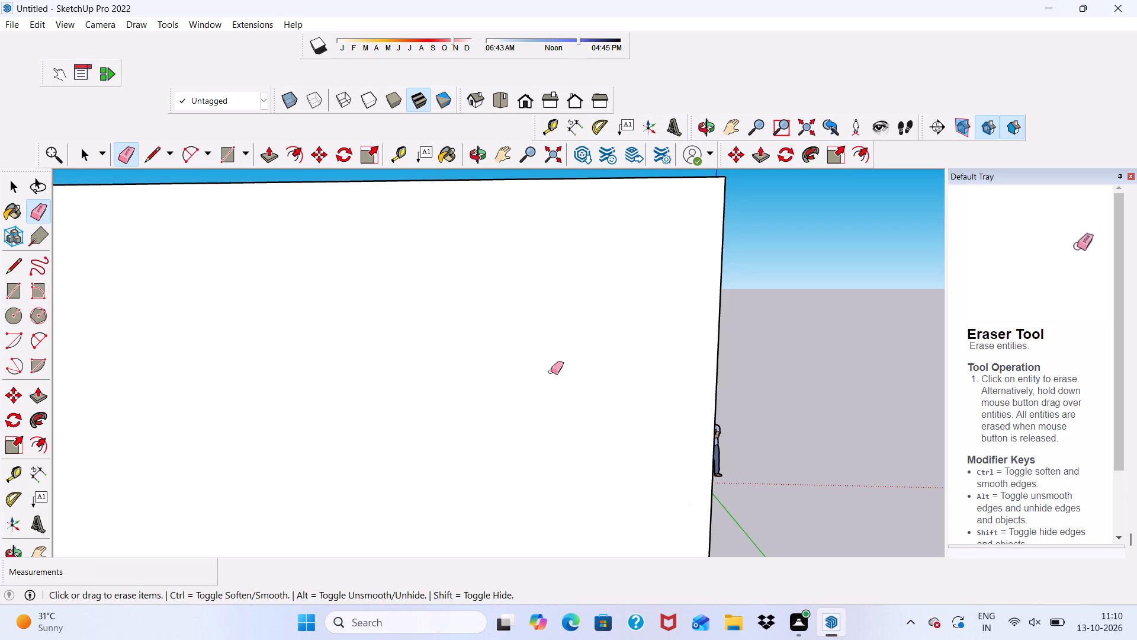
pyautogui.scroll(-6, 568, 273)
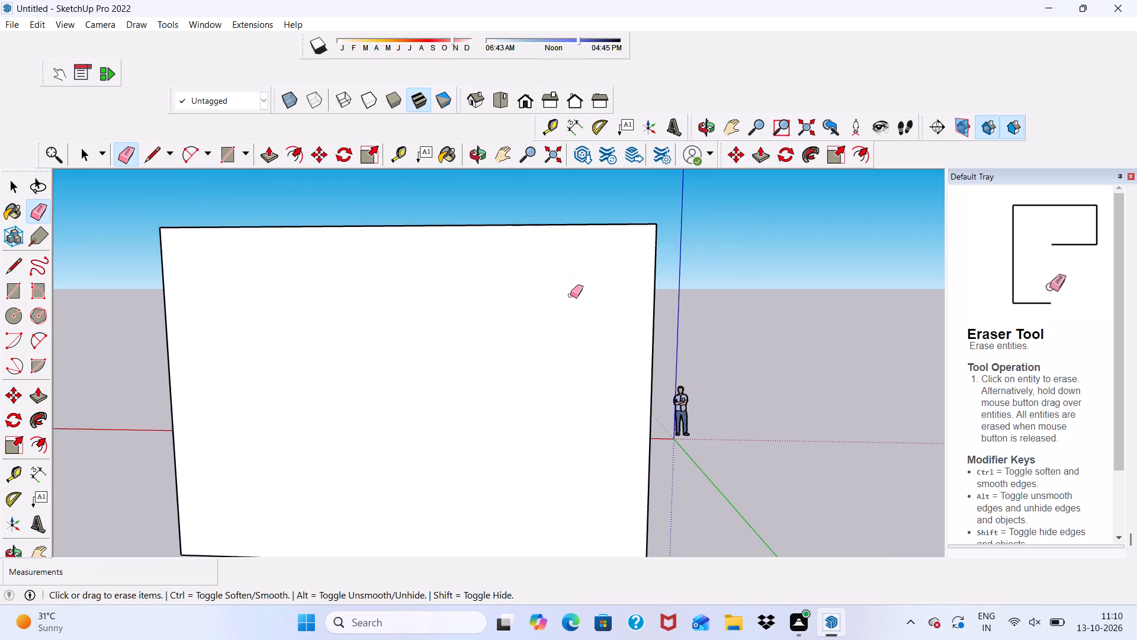
pyautogui.scroll(-3, 570, 297)
pyautogui.scroll(5, 413, 415)
pyautogui.scroll(-6, 412, 372)
pyautogui.click(435, 405)
pyautogui.press('space')
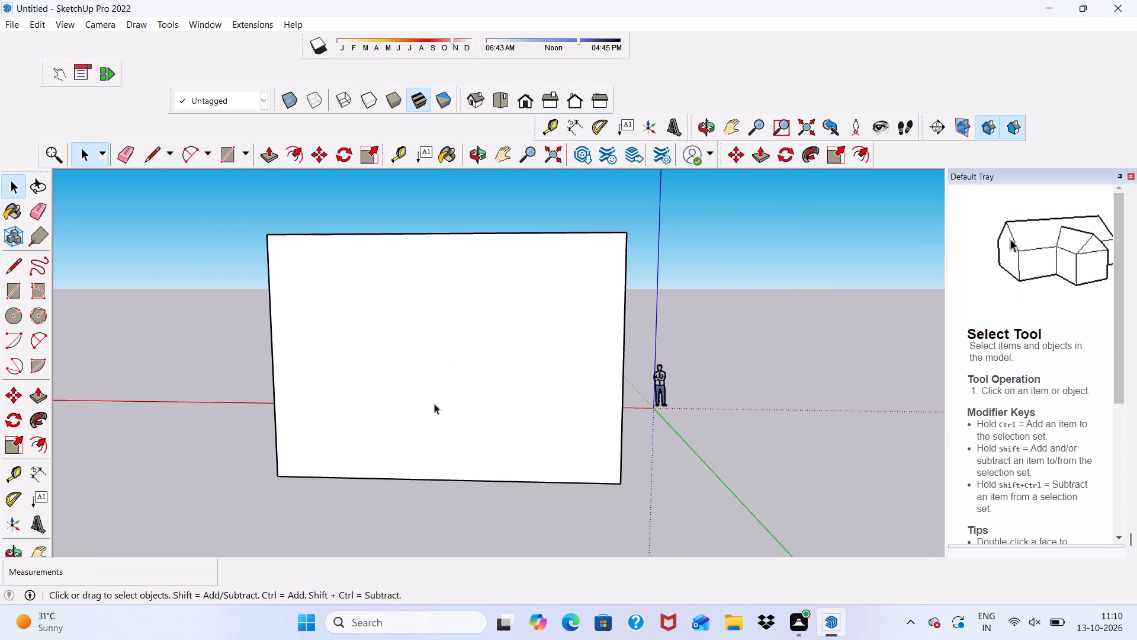
# Examine the front elevation, checking the slab overhang, its underside above the entrance, and the joint with the projecting side wall.
pyautogui.moveTo(388, 414); pyautogui.dragTo(913, 372, button='middle')
pyautogui.scroll(-1, 388, 414)
pyautogui.moveTo(433, 450); pyautogui.dragTo(715, 477, button='middle')
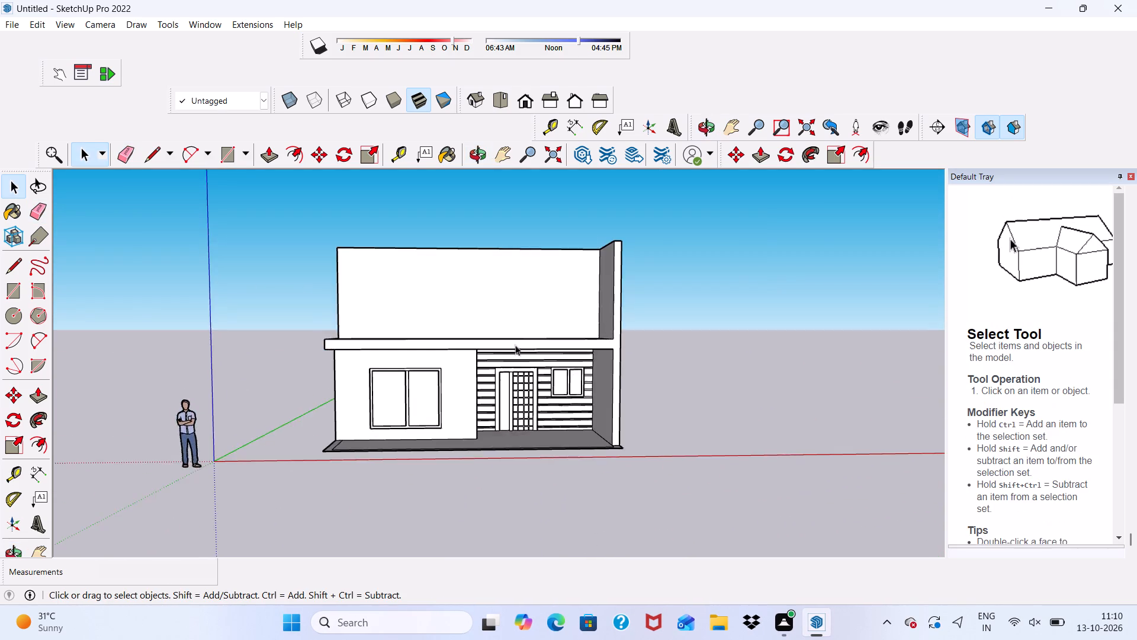
pyautogui.scroll(6, 484, 287)
pyautogui.scroll(4, 535, 441)
pyautogui.moveTo(532, 402); pyautogui.dragTo(532, 343, button='middle')
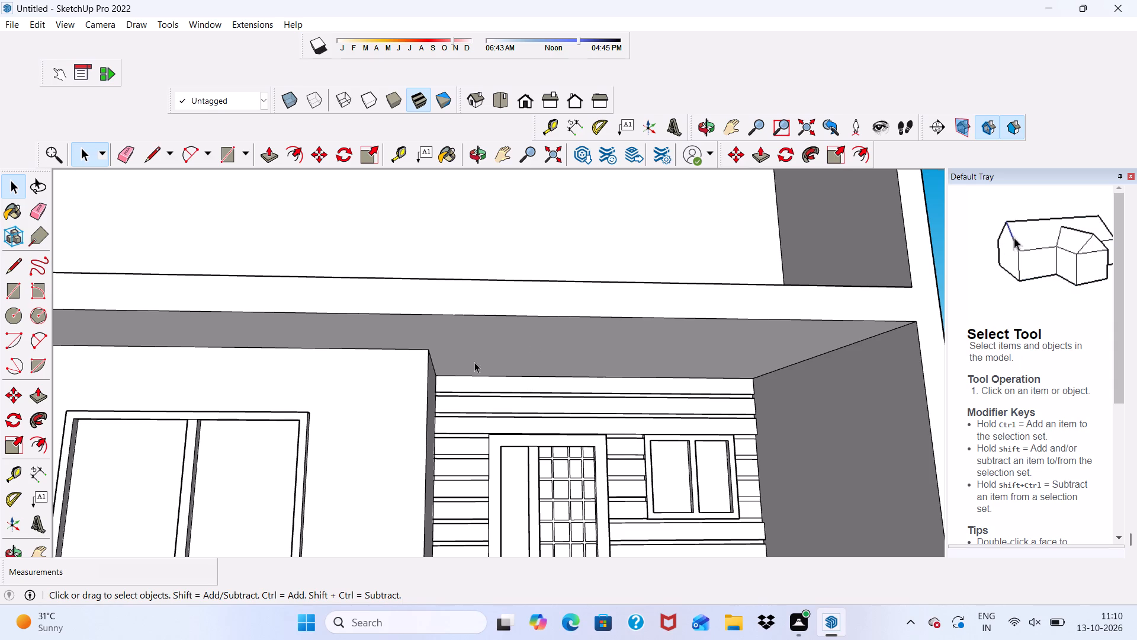
pyautogui.scroll(4, 474, 364)
pyautogui.scroll(-10, 467, 378)
pyautogui.moveTo(443, 393); pyautogui.dragTo(454, 423, button='middle')
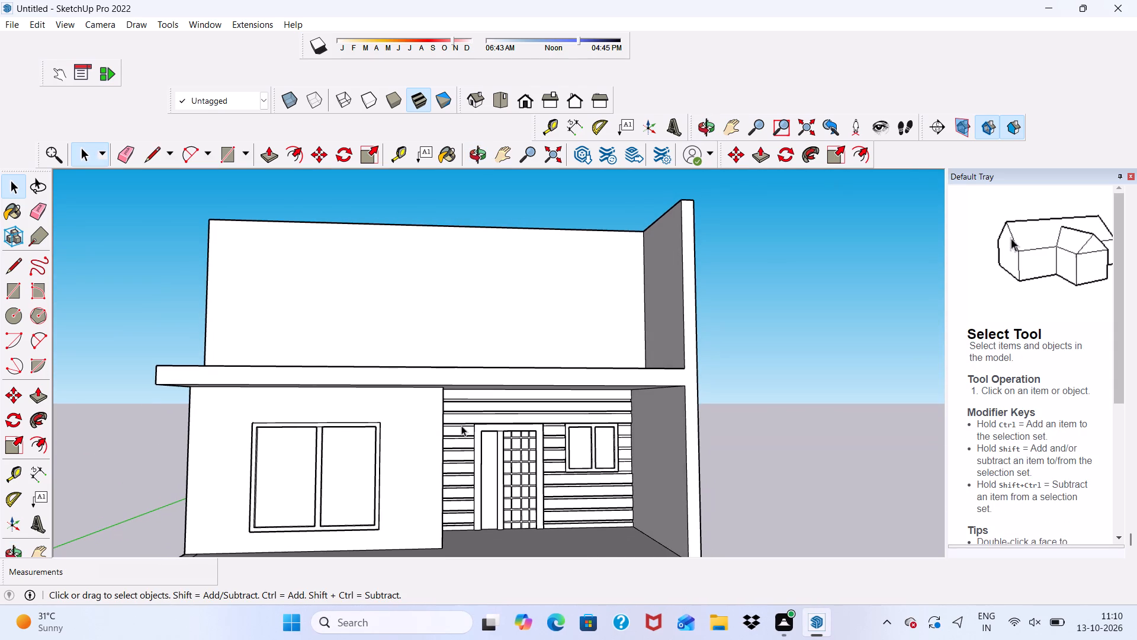
pyautogui.scroll(2, 430, 392)
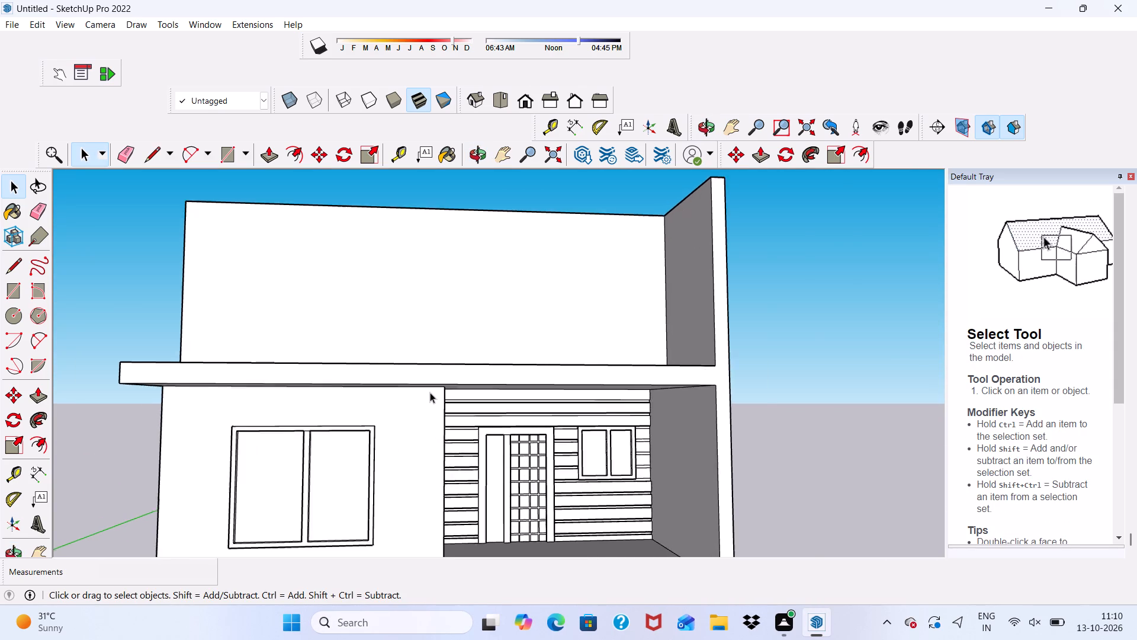
pyautogui.scroll(2, 430, 392)
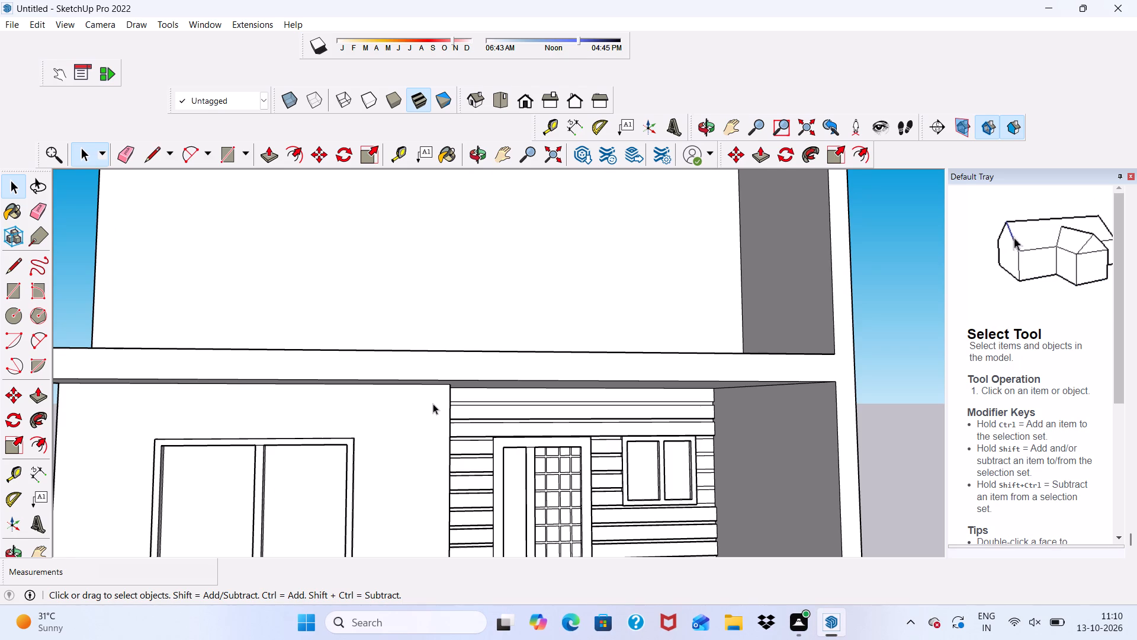
pyautogui.scroll(4, 433, 406)
pyautogui.scroll(-10, 396, 302)
pyautogui.moveTo(379, 310); pyautogui.dragTo(397, 389, button='middle')
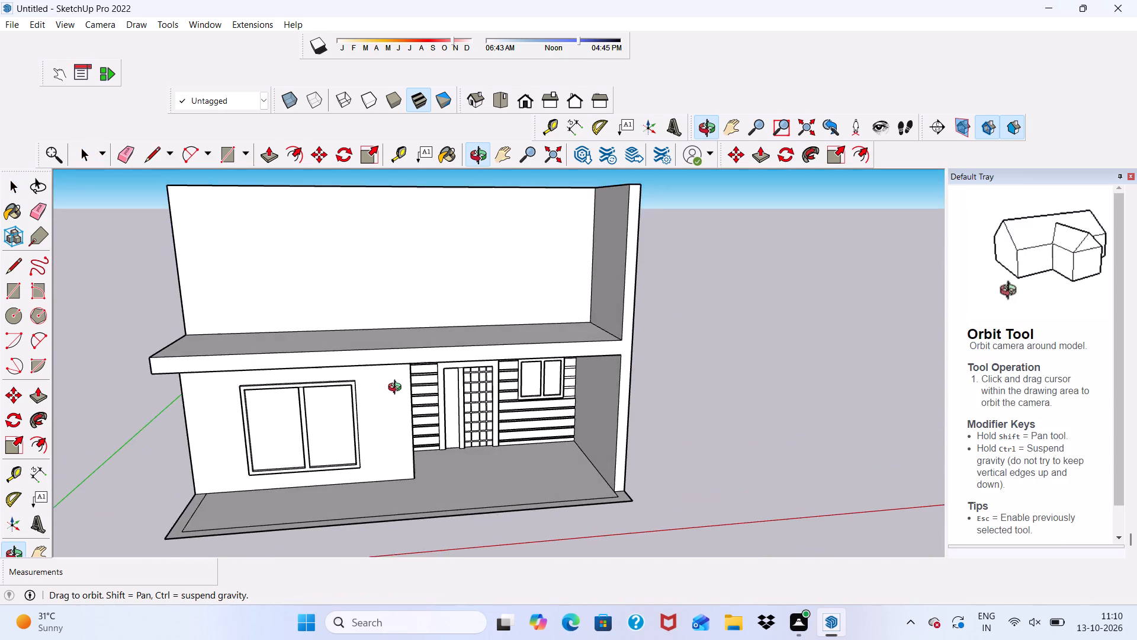
pyautogui.moveTo(397, 389); pyautogui.dragTo(354, 342, button='middle')
pyautogui.scroll(5, 336, 319)
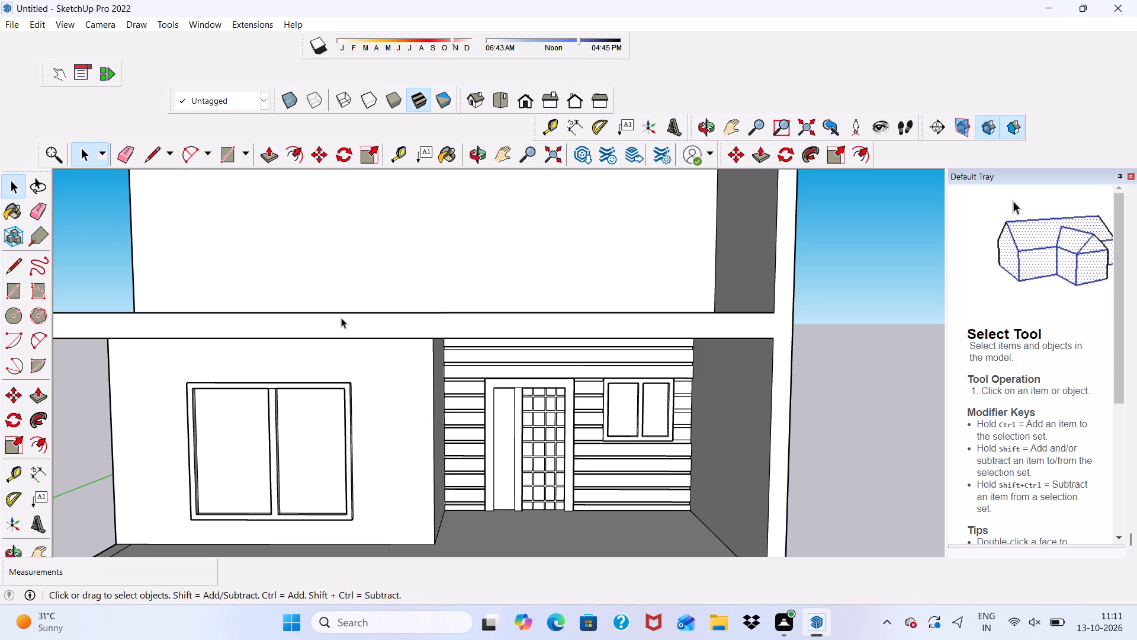
pyautogui.scroll(-3, 353, 354)
pyautogui.scroll(1, 432, 354)
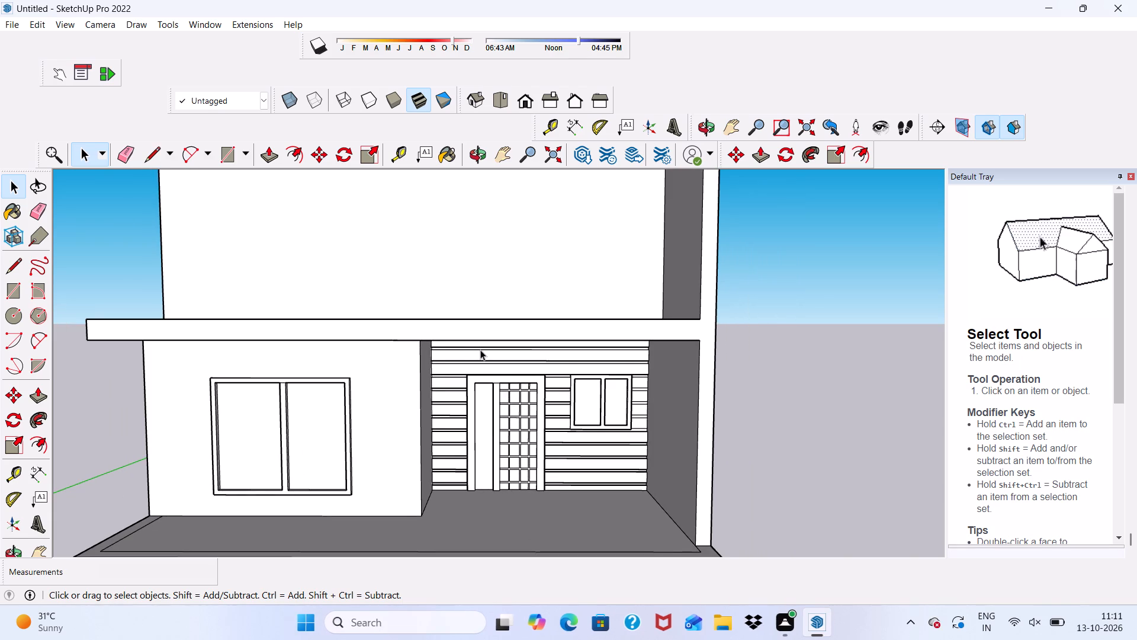
pyautogui.scroll(7, 480, 350)
pyautogui.scroll(-4, 470, 344)
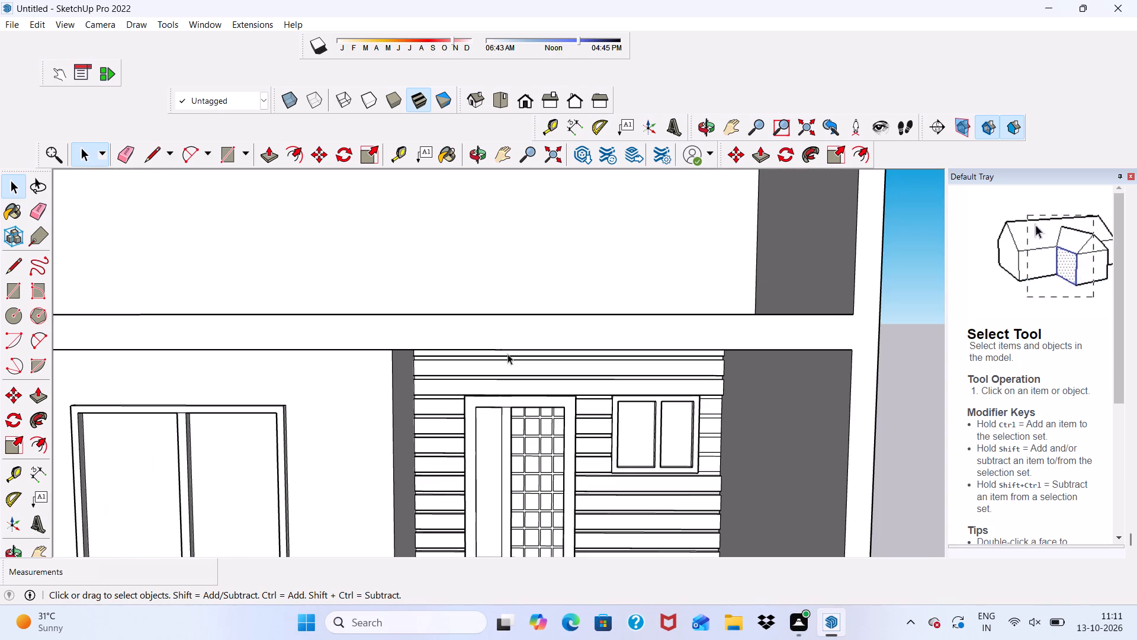
pyautogui.scroll(1, 516, 265)
pyautogui.scroll(-7, 521, 280)
pyautogui.moveTo(524, 260); pyautogui.dragTo(499, 262, button='middle')
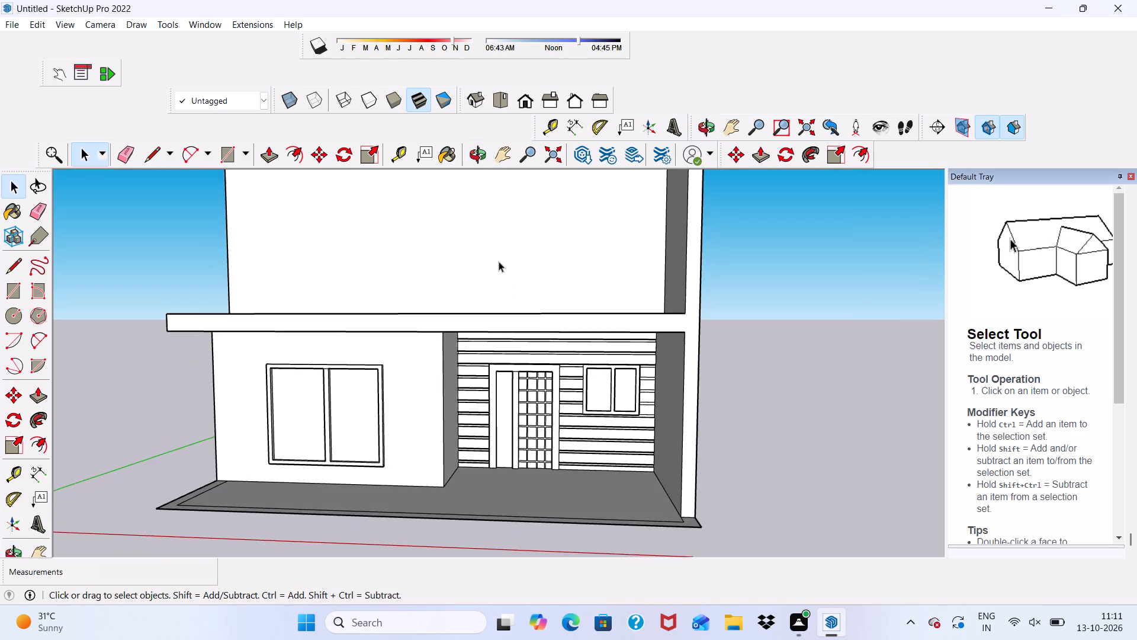
pyautogui.scroll(7, 499, 261)
pyautogui.scroll(-7, 499, 262)
pyautogui.moveTo(497, 339); pyautogui.dragTo(480, 412, button='middle')
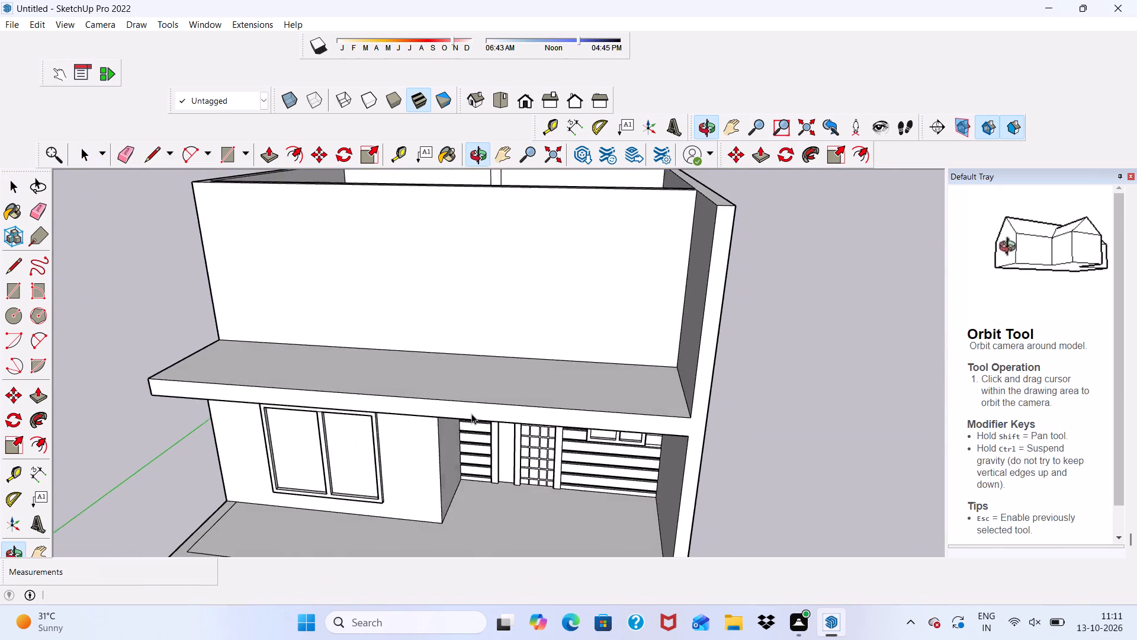
# Push the joined front face of the upper slab and side wall inward by 6", then by 1' 7 5/16", and clear the selection.
pyautogui.scroll(7, 426, 408)
pyautogui.scroll(-1, 425, 407)
pyautogui.click(442, 408)
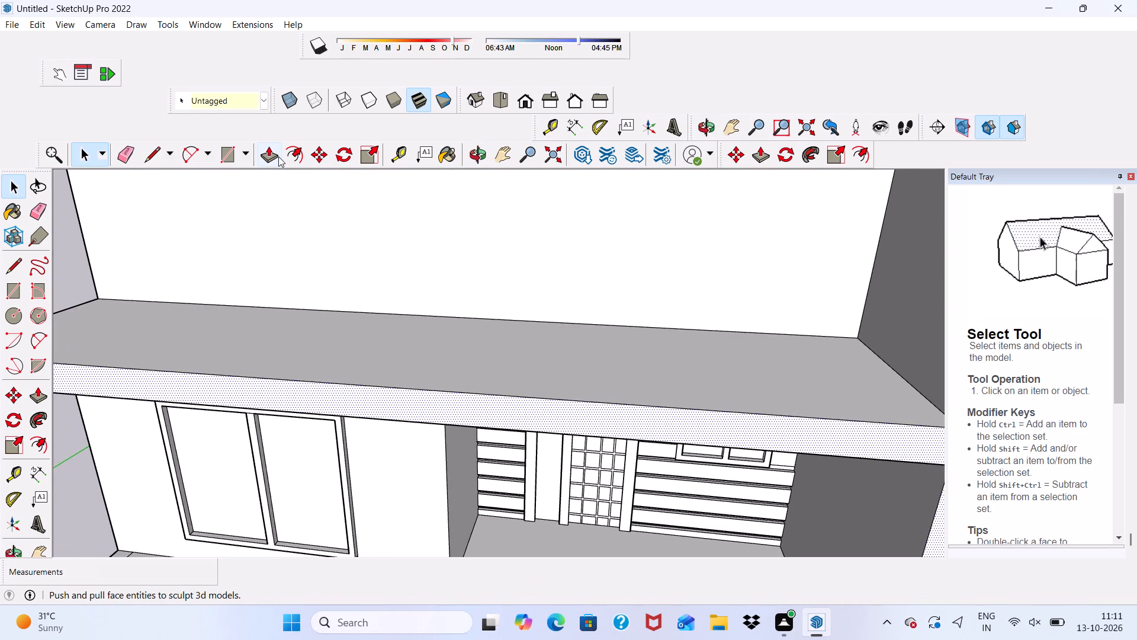
pyautogui.click(265, 150)
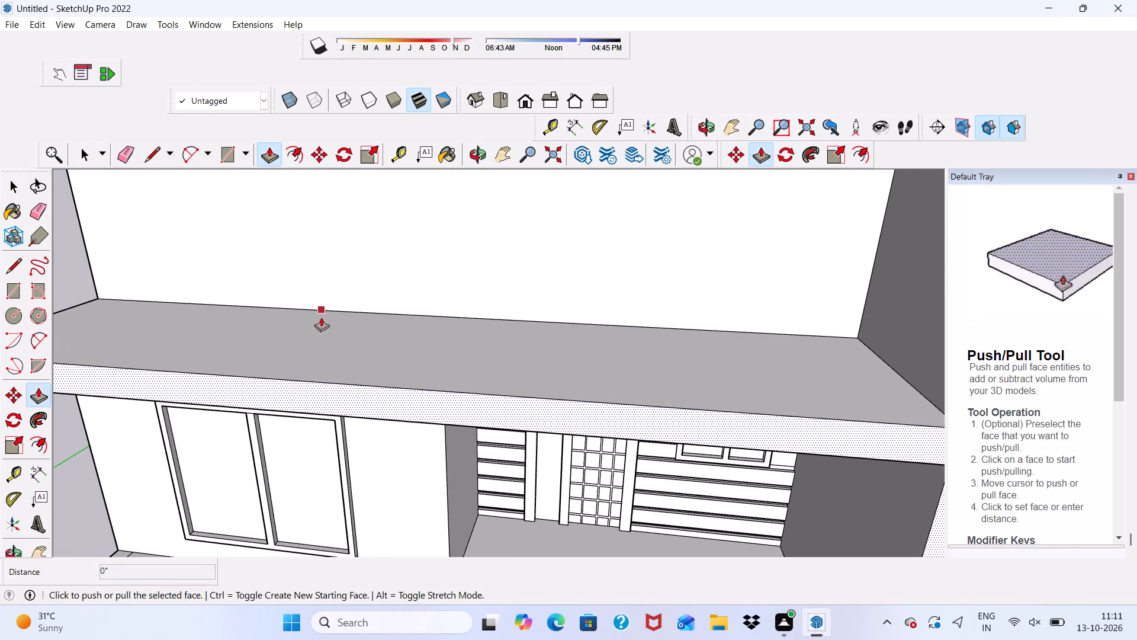
pyautogui.scroll(-1, 316, 332)
pyautogui.moveTo(299, 382); pyautogui.dragTo(300, 371)
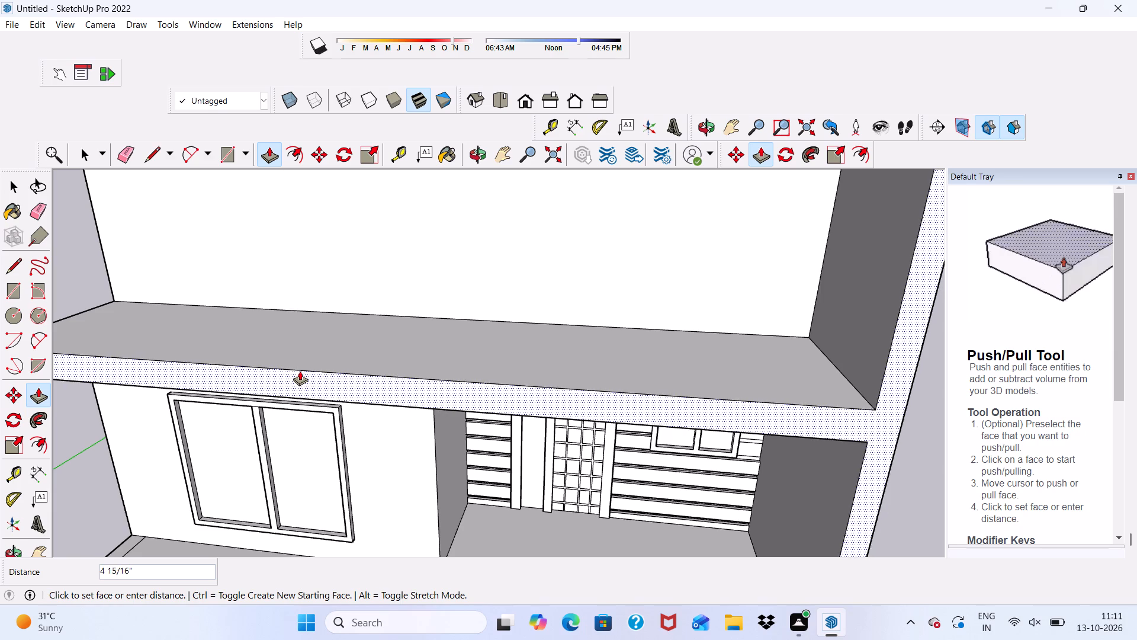
pyautogui.moveTo(300, 371); pyautogui.dragTo(300, 369)
pyautogui.moveTo(313, 379); pyautogui.dragTo(346, 254, button='middle')
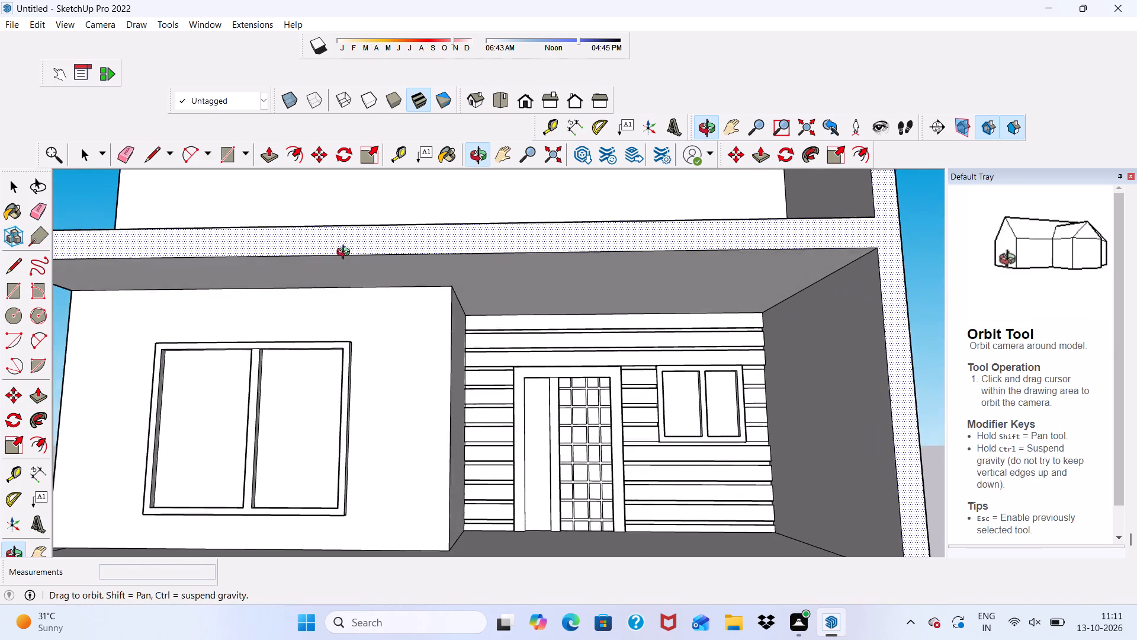
pyautogui.moveTo(346, 254); pyautogui.dragTo(349, 283, button='middle')
pyautogui.scroll(-7, 354, 285)
pyautogui.moveTo(461, 286); pyautogui.dragTo(468, 339, button='middle')
pyautogui.scroll(3, 470, 341)
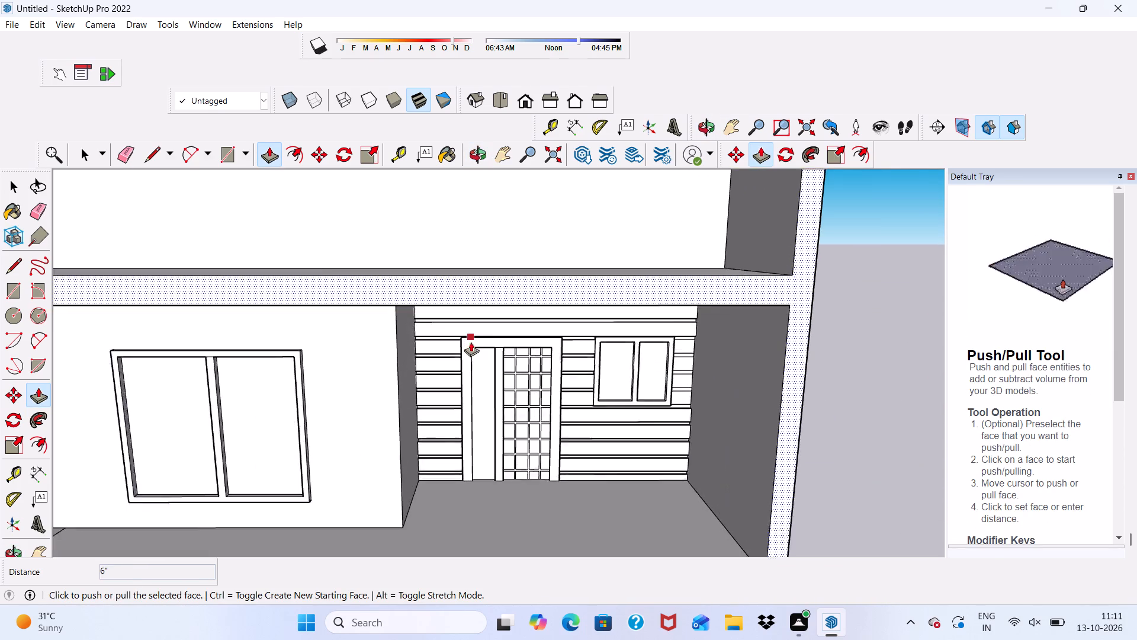
pyautogui.scroll(2, 471, 342)
pyautogui.click(443, 279)
pyautogui.scroll(-4, 446, 271)
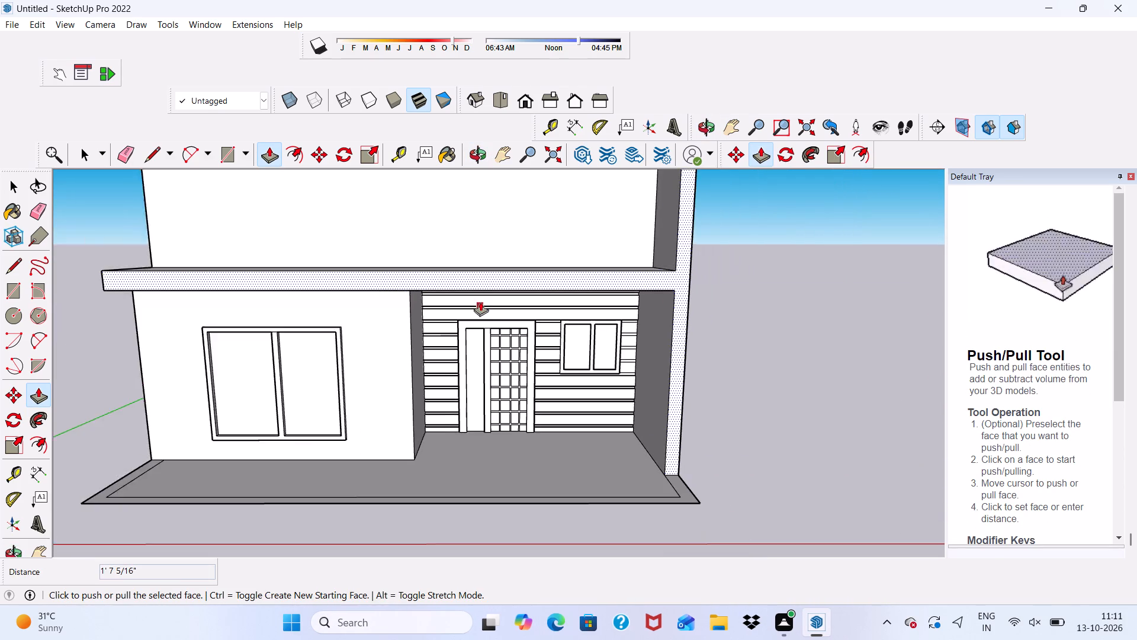
pyautogui.scroll(-3, 480, 302)
pyautogui.moveTo(481, 313); pyautogui.dragTo(501, 253, button='middle')
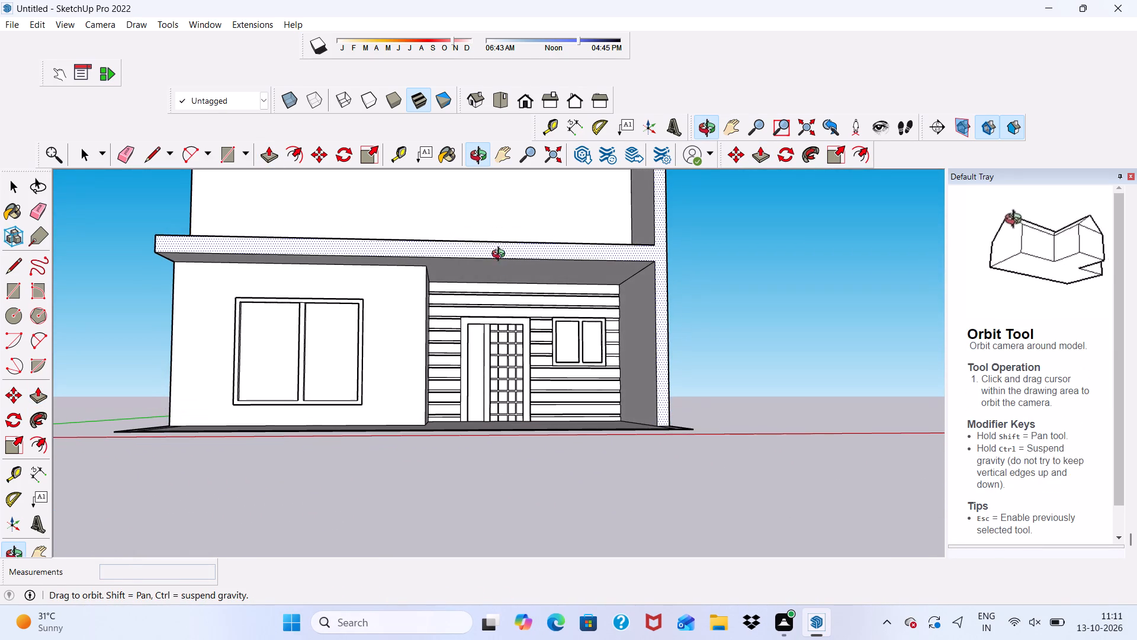
pyautogui.press('space')
pyautogui.scroll(-1, 549, 283)
pyautogui.moveTo(549, 283); pyautogui.dragTo(535, 309, button='middle')
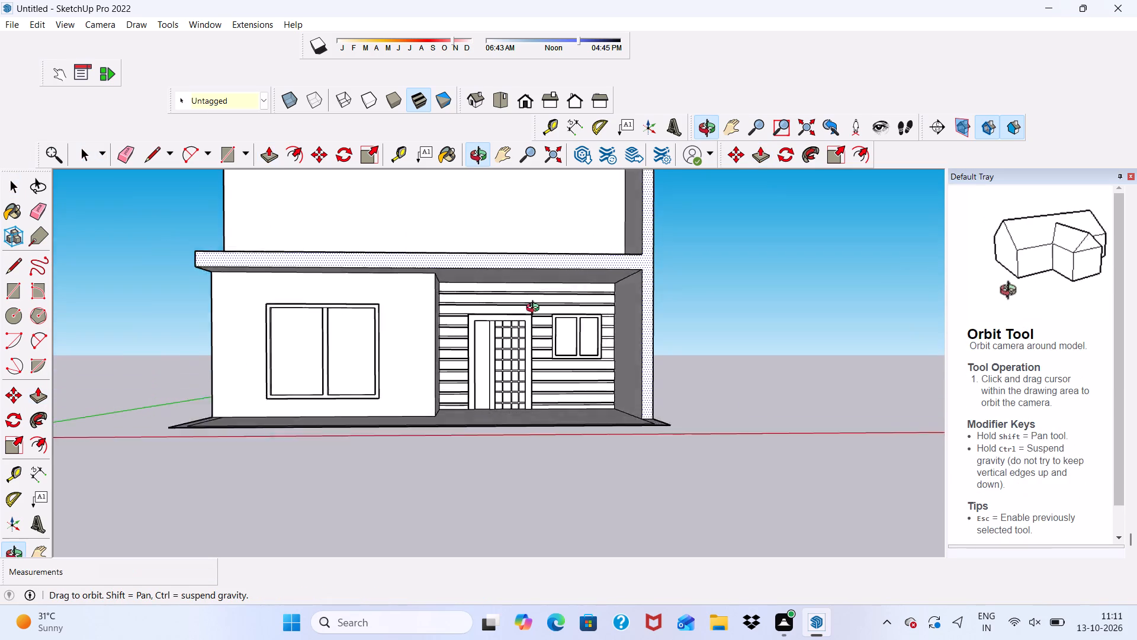
pyautogui.moveTo(535, 309); pyautogui.dragTo(605, 268, button='middle')
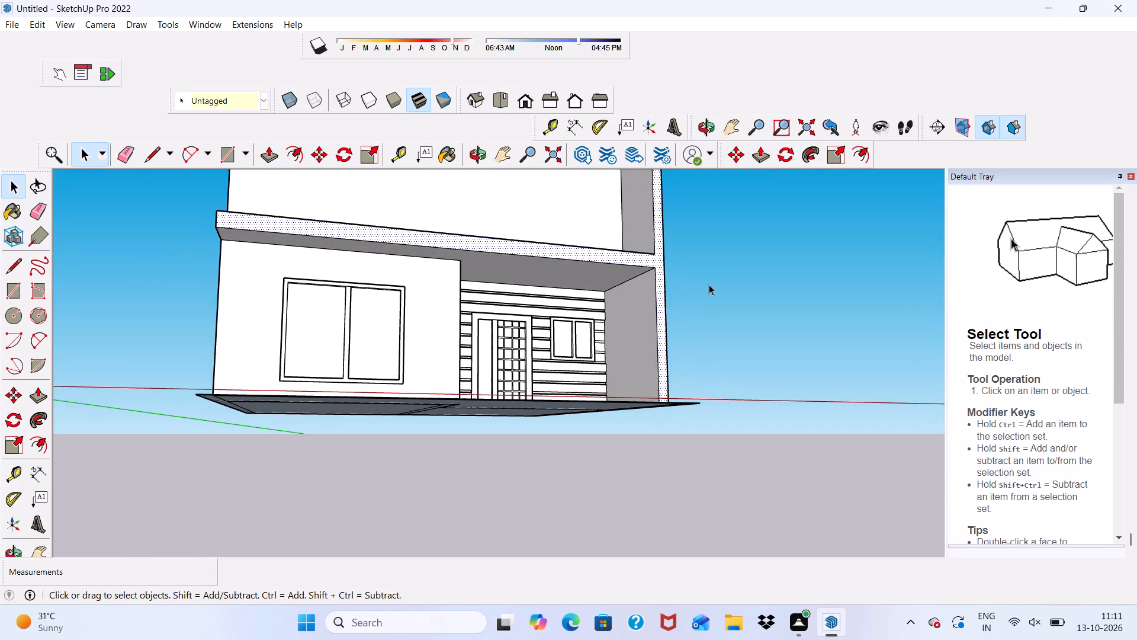
pyautogui.click(711, 283)
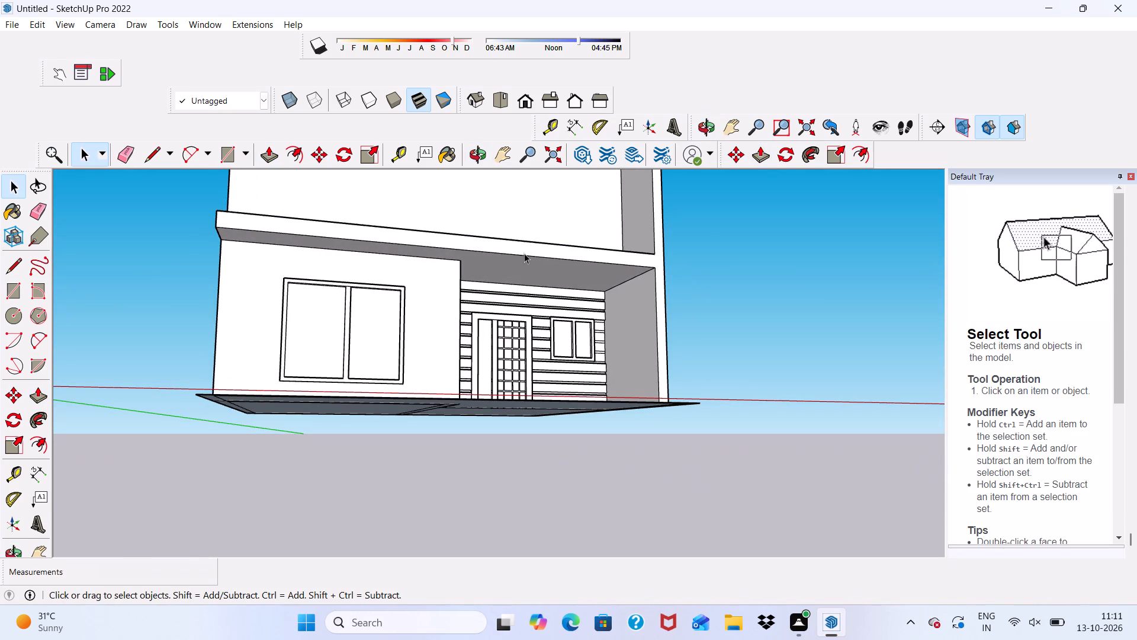
# Examine the shortened slab overhang and side wall around the front window and entrance from several angles.
pyautogui.scroll(6, 523, 253)
pyautogui.scroll(-7, 499, 220)
pyautogui.moveTo(529, 244); pyautogui.dragTo(393, 282, button='middle')
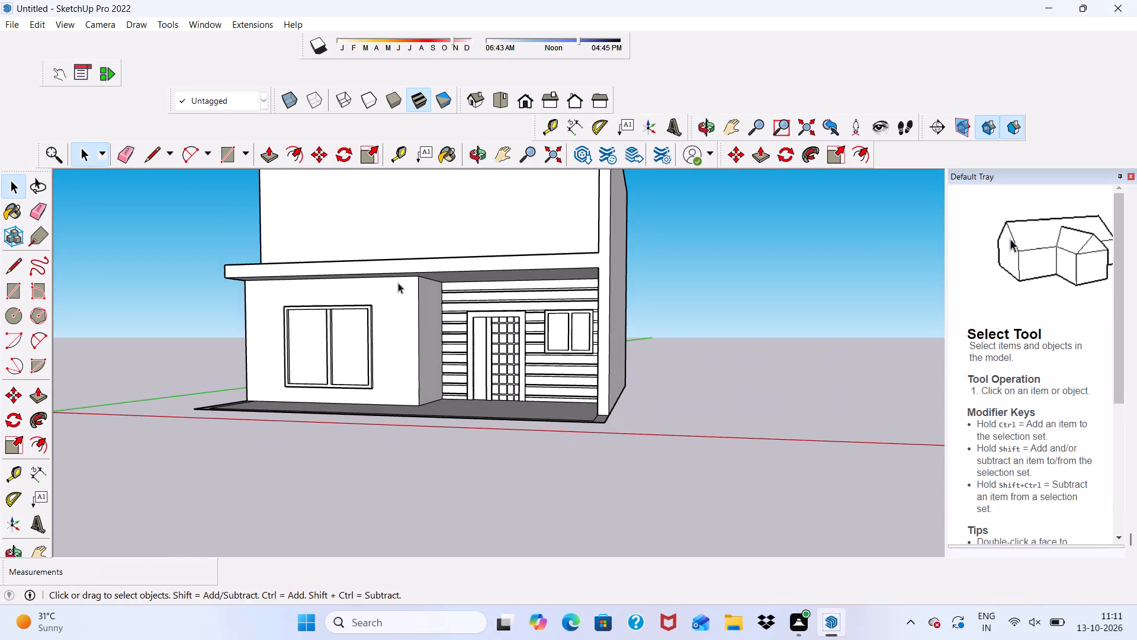
pyautogui.moveTo(409, 283); pyautogui.dragTo(435, 292, button='middle')
pyautogui.scroll(1, 435, 238)
pyautogui.scroll(-5, 457, 264)
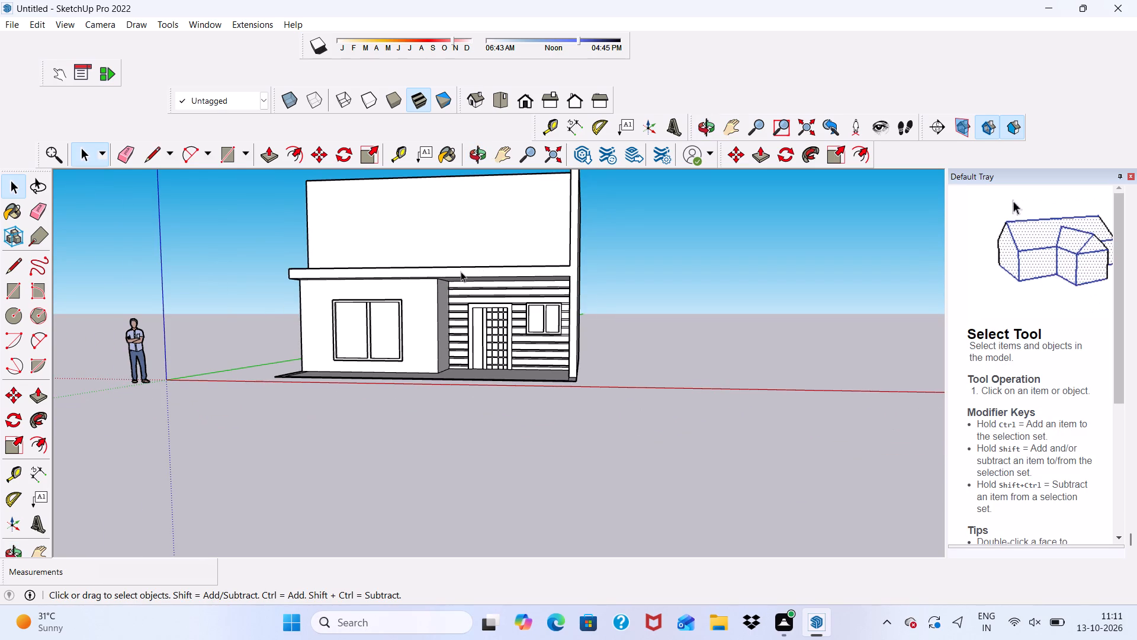
pyautogui.scroll(5, 456, 259)
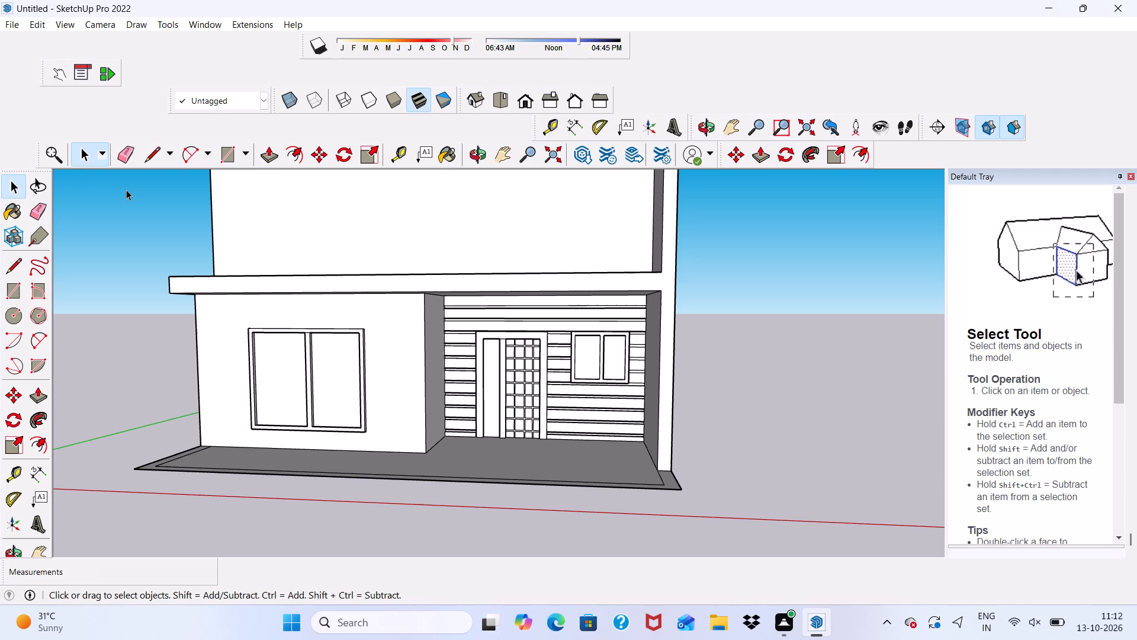
pyautogui.scroll(6, 127, 194)
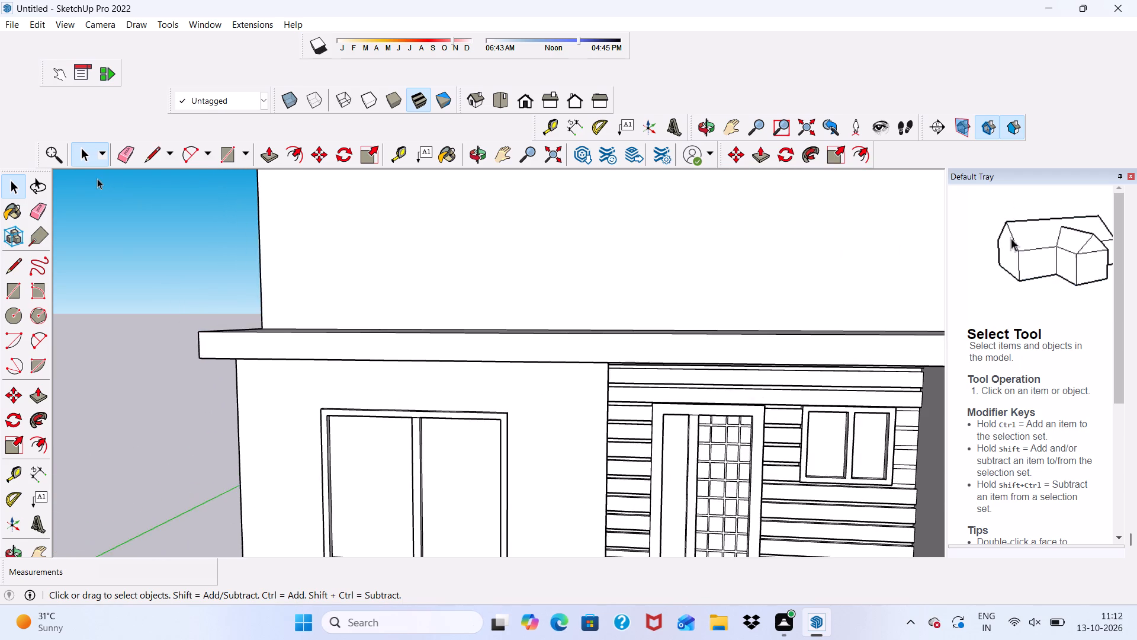
pyautogui.scroll(-7, 95, 178)
pyautogui.scroll(-1, 242, 268)
pyautogui.moveTo(244, 269); pyautogui.dragTo(352, 304, button='middle')
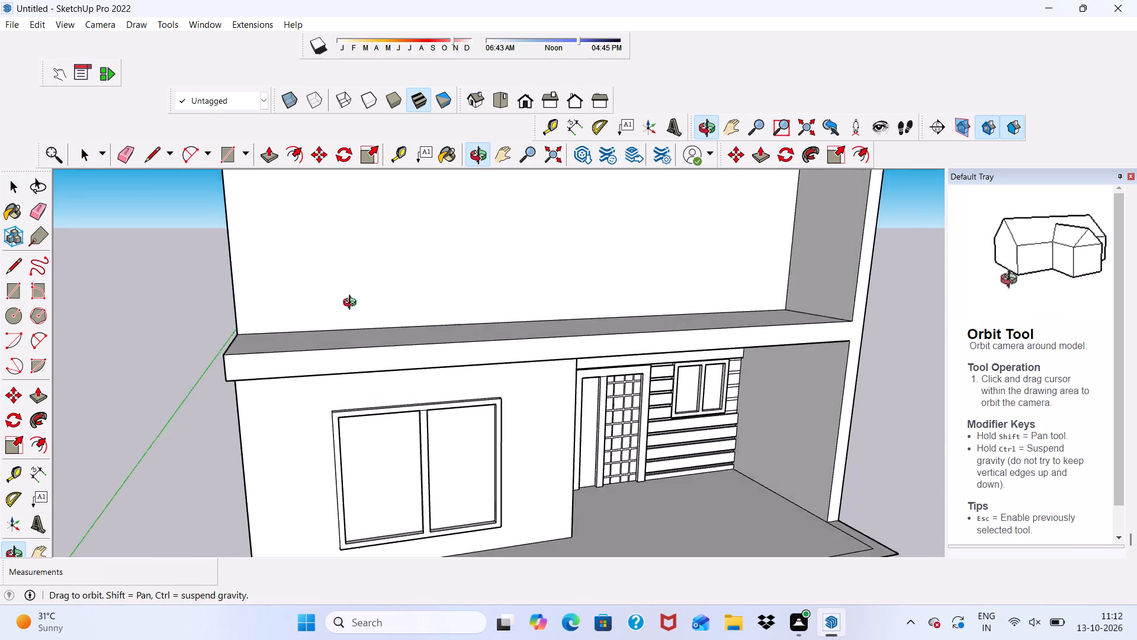
pyautogui.moveTo(352, 304); pyautogui.dragTo(282, 213, button='middle')
pyautogui.scroll(-3, 315, 214)
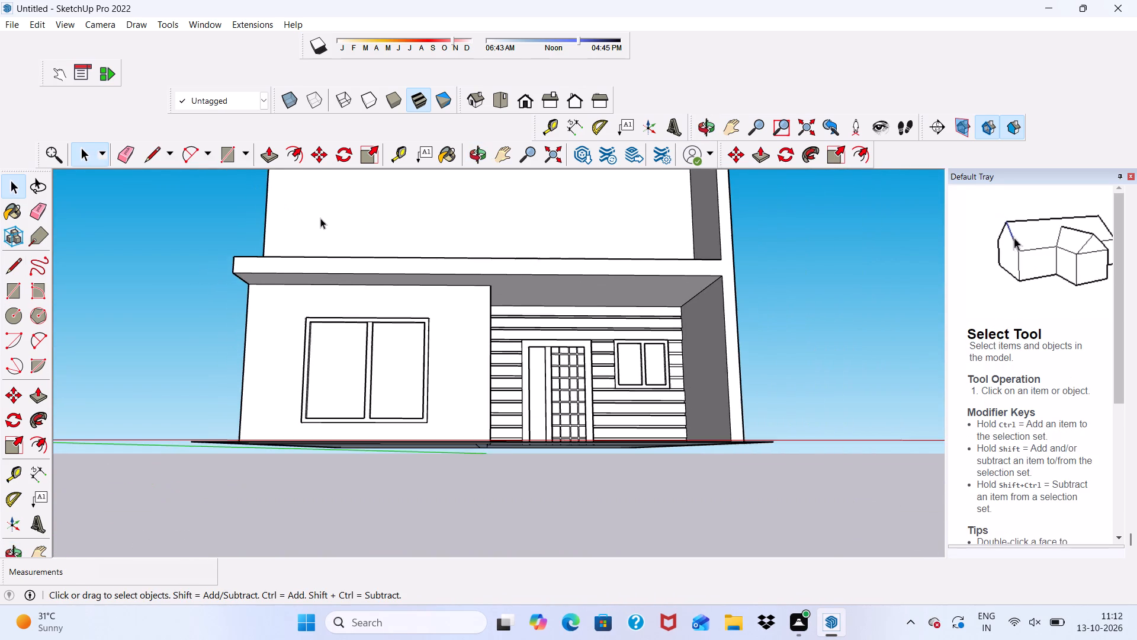
pyautogui.scroll(-1, 324, 215)
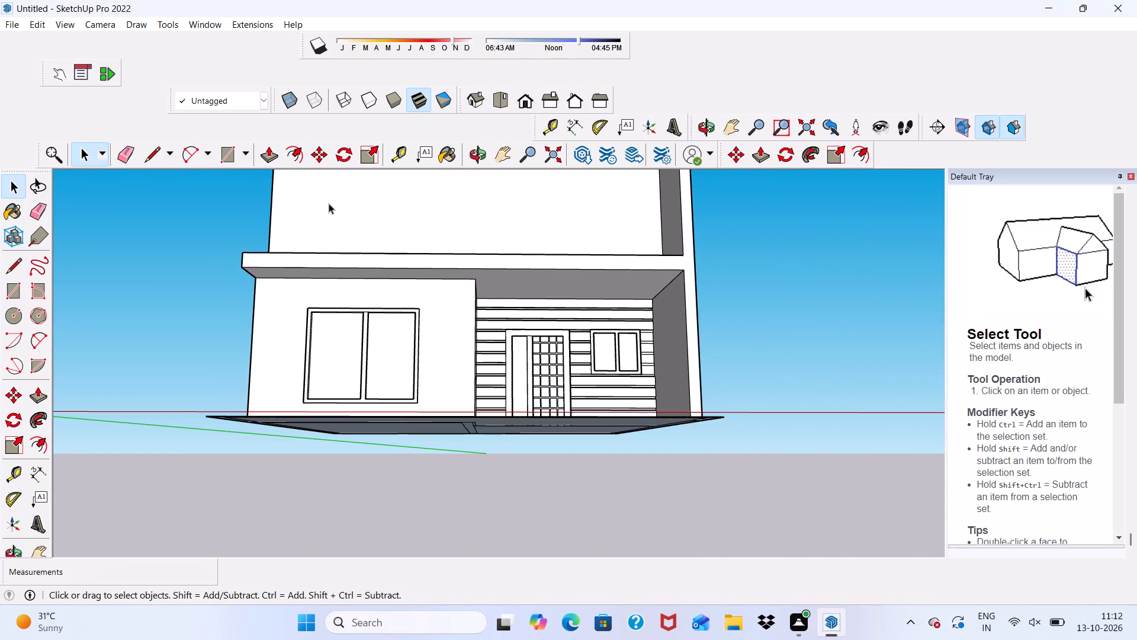
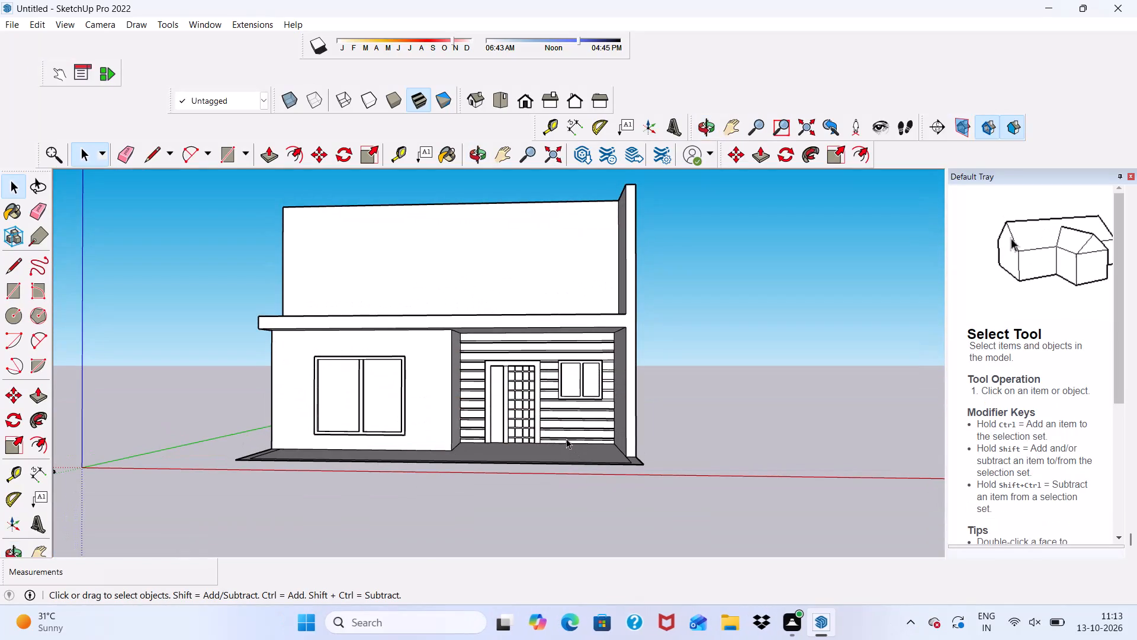
# Examine the house's front facade and the open upper storey from the front and from above.
pyautogui.scroll(2, 566, 457)
pyautogui.scroll(-6, 566, 457)
pyautogui.scroll(-2, 509, 387)
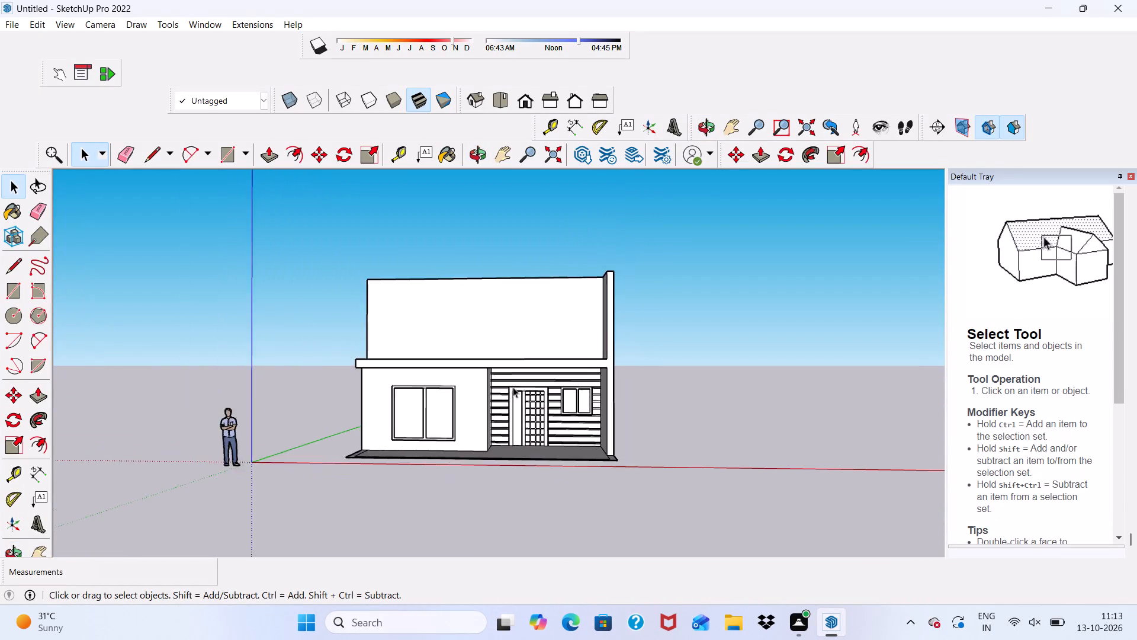
pyautogui.scroll(-3, 513, 387)
pyautogui.moveTo(675, 338); pyautogui.dragTo(717, 423, button='middle')
pyautogui.scroll(1, 567, 302)
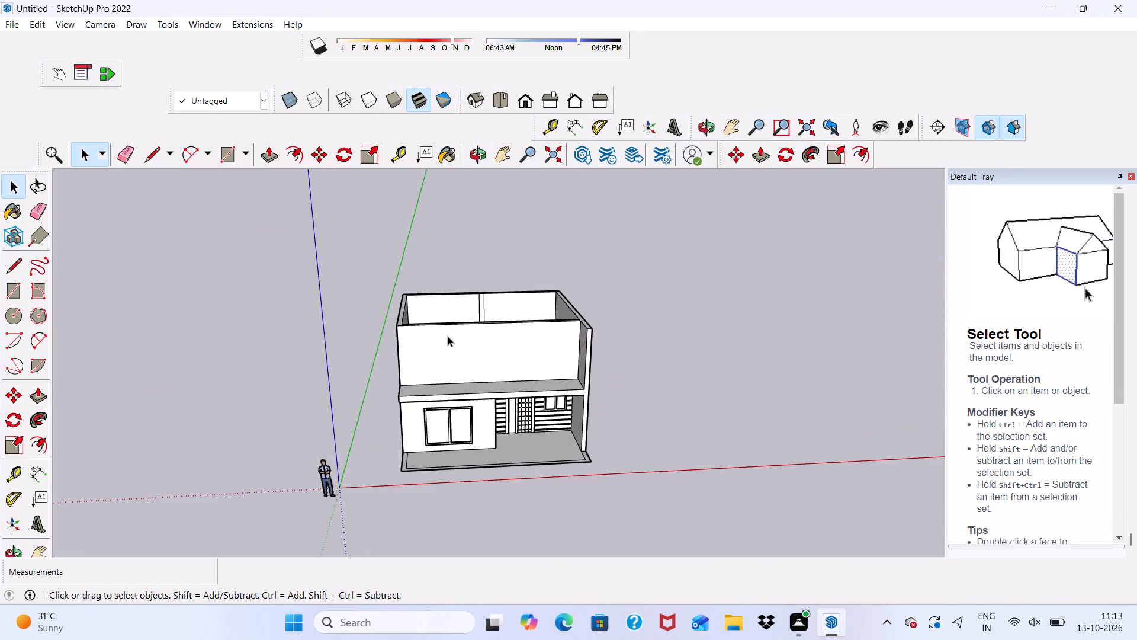
pyautogui.scroll(-1, 497, 329)
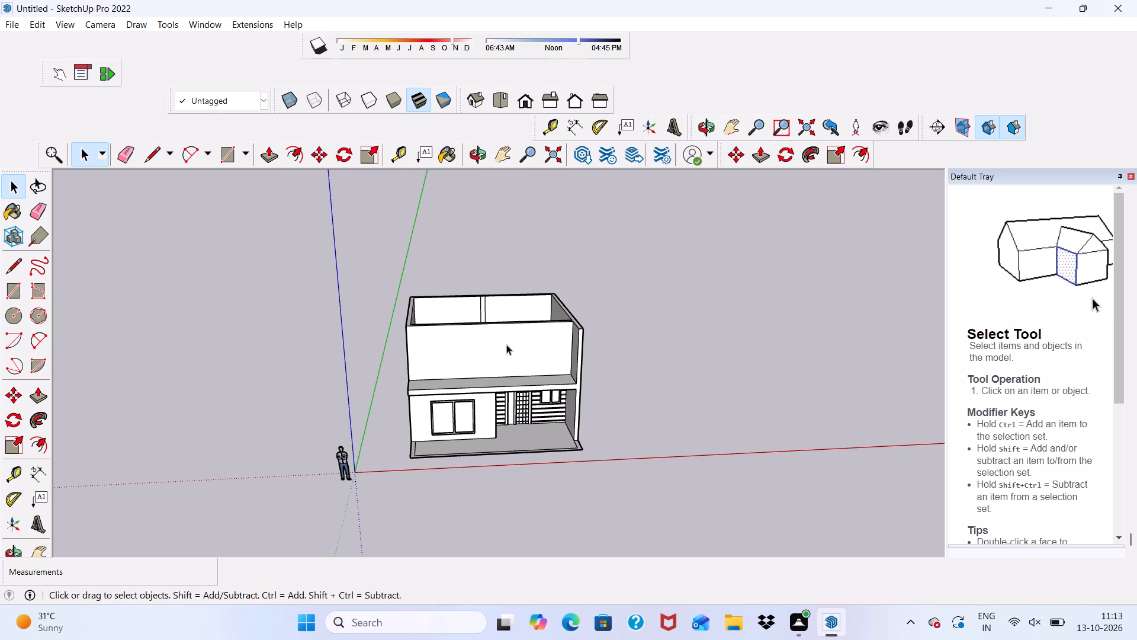
# Draw two upright rectangles on the upper front wall, rising from the slab, about 4' 2" by 7' 2" and 4' 7" by 7' 4".
pyautogui.scroll(5, 509, 351)
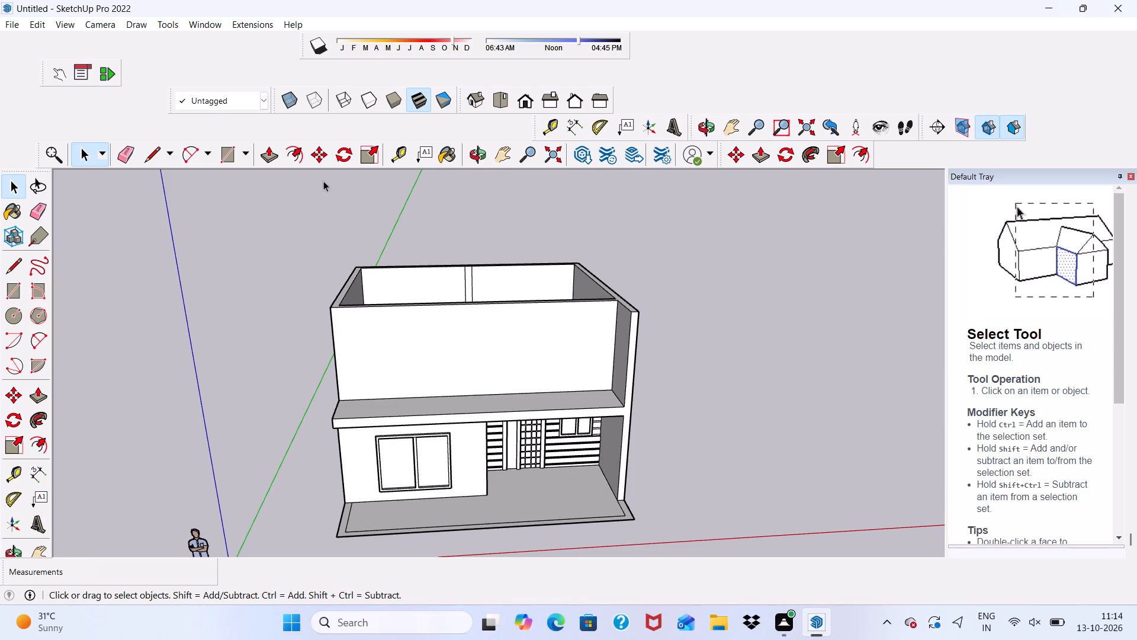
pyautogui.click(225, 160)
pyautogui.scroll(4, 510, 466)
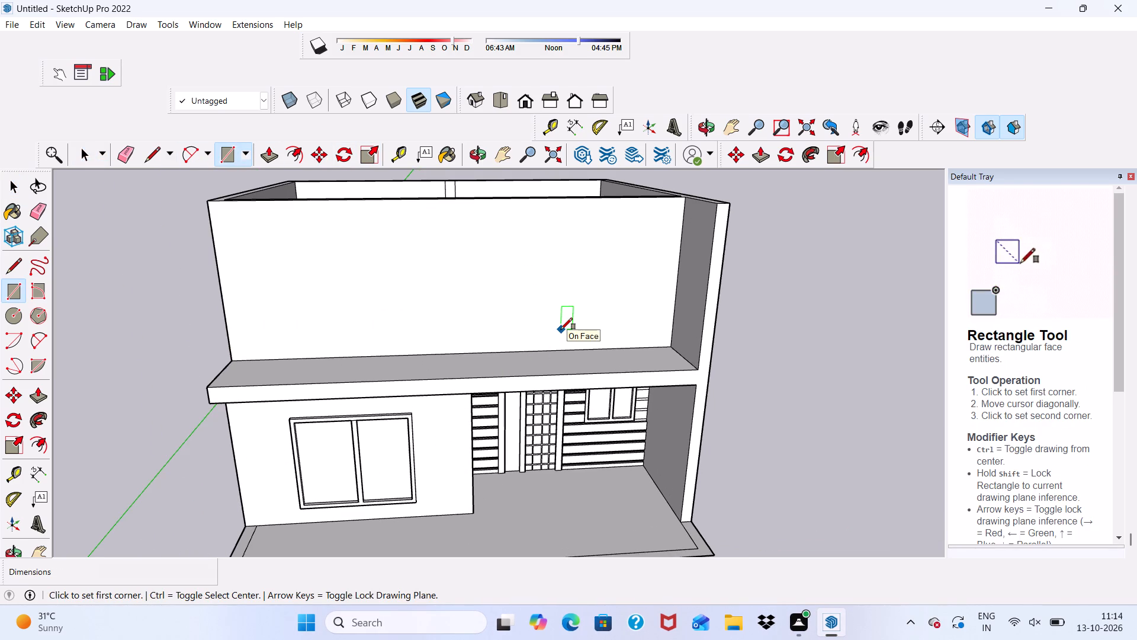
pyautogui.scroll(5, 561, 329)
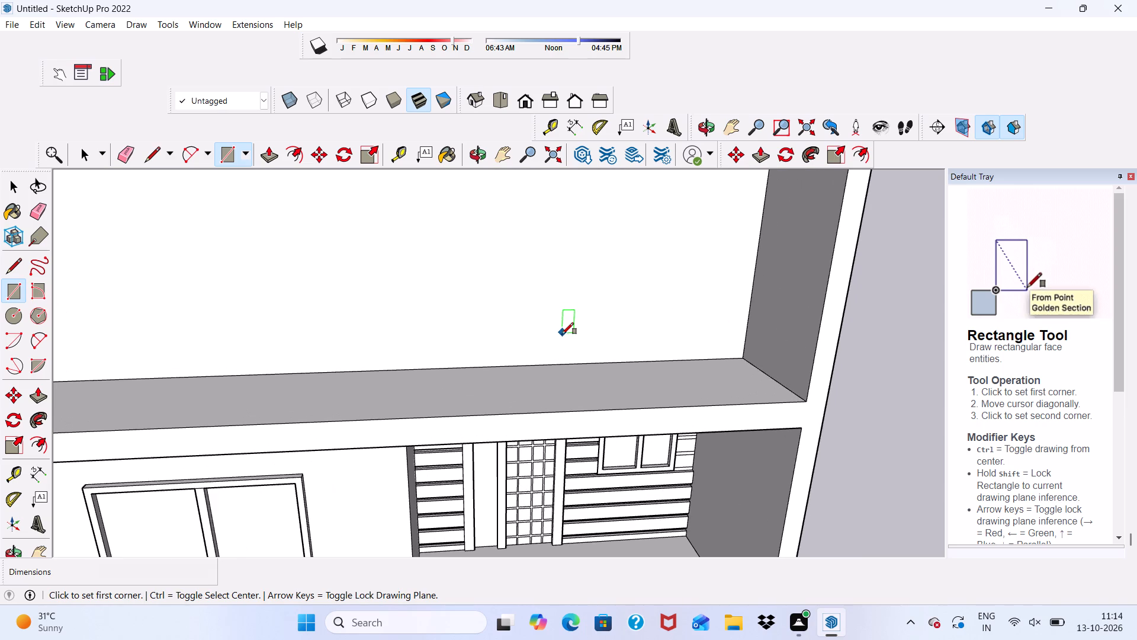
pyautogui.scroll(1, 521, 333)
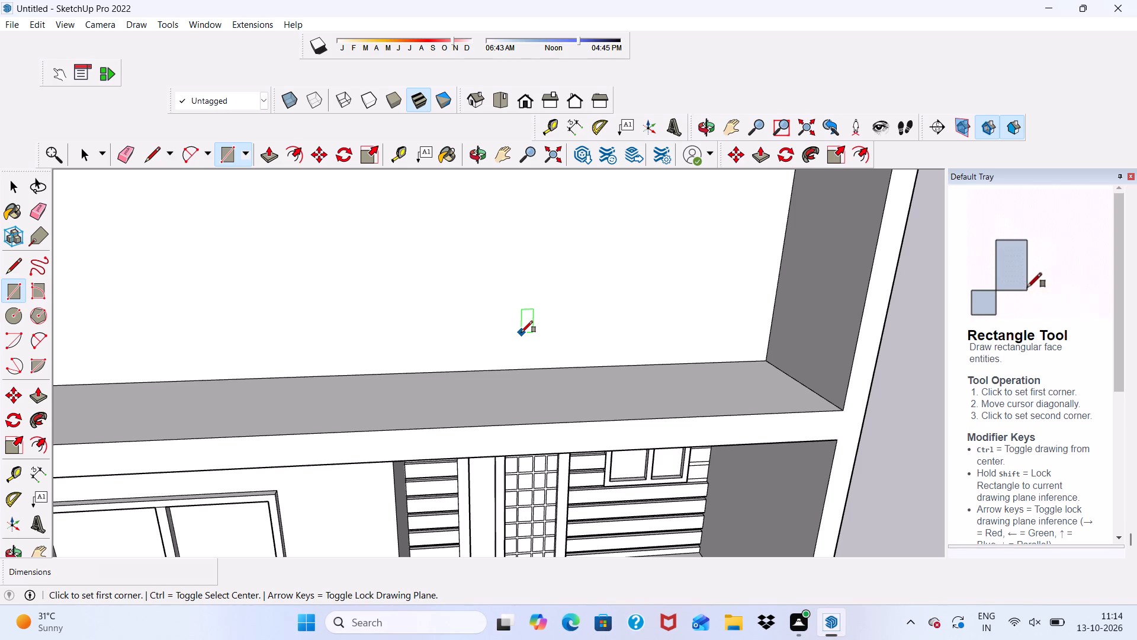
pyautogui.scroll(-4, 461, 392)
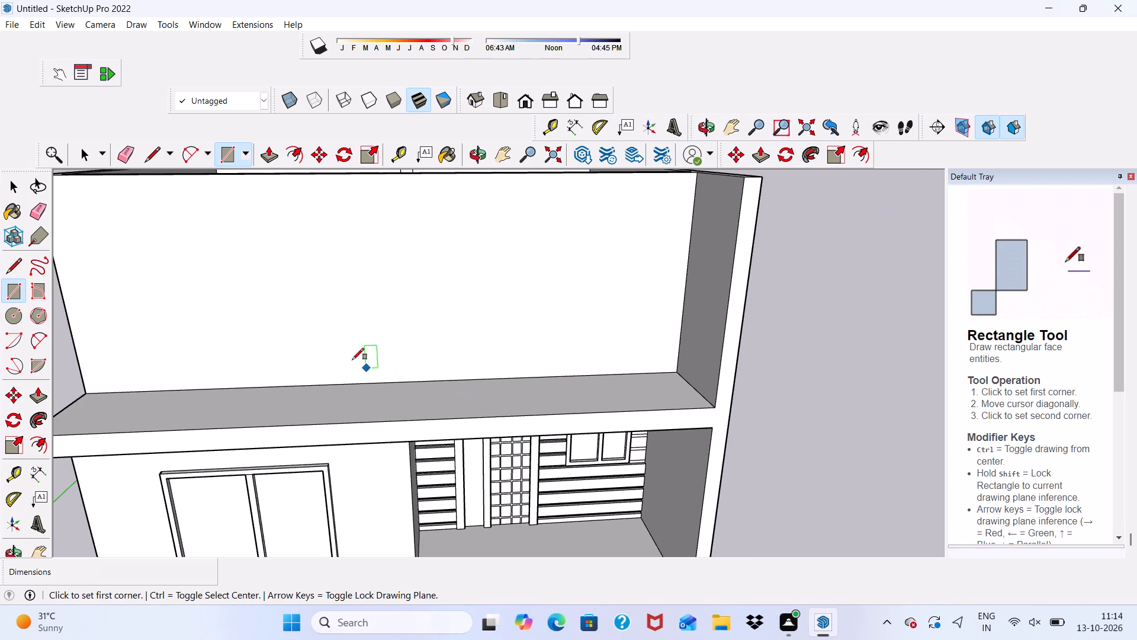
pyautogui.scroll(3, 425, 382)
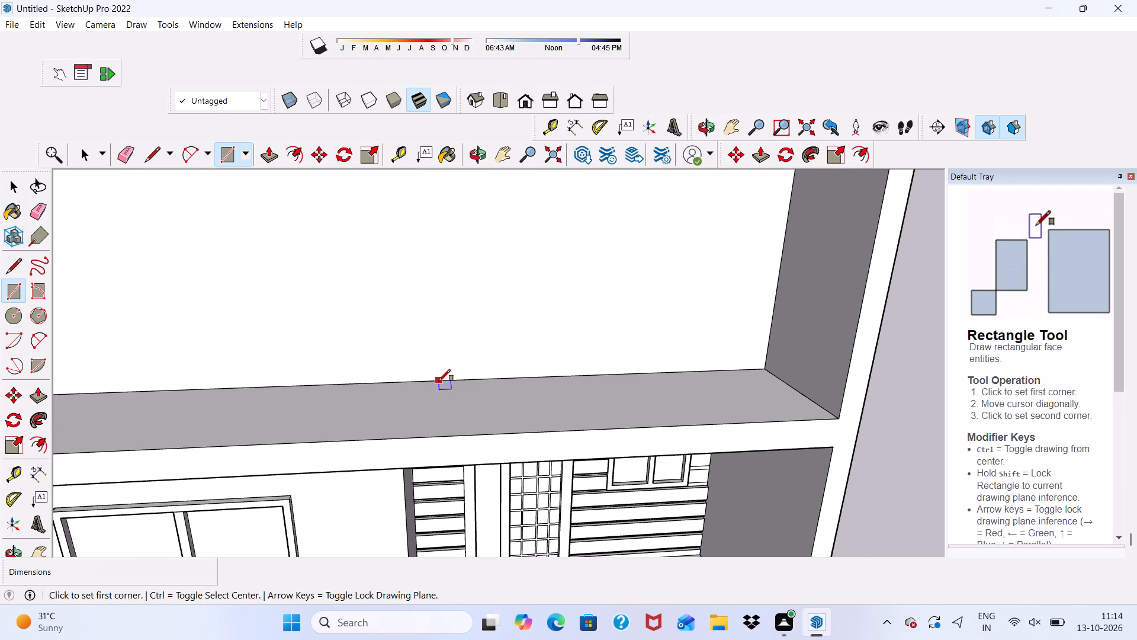
pyautogui.click(439, 381)
pyautogui.scroll(-6, 438, 379)
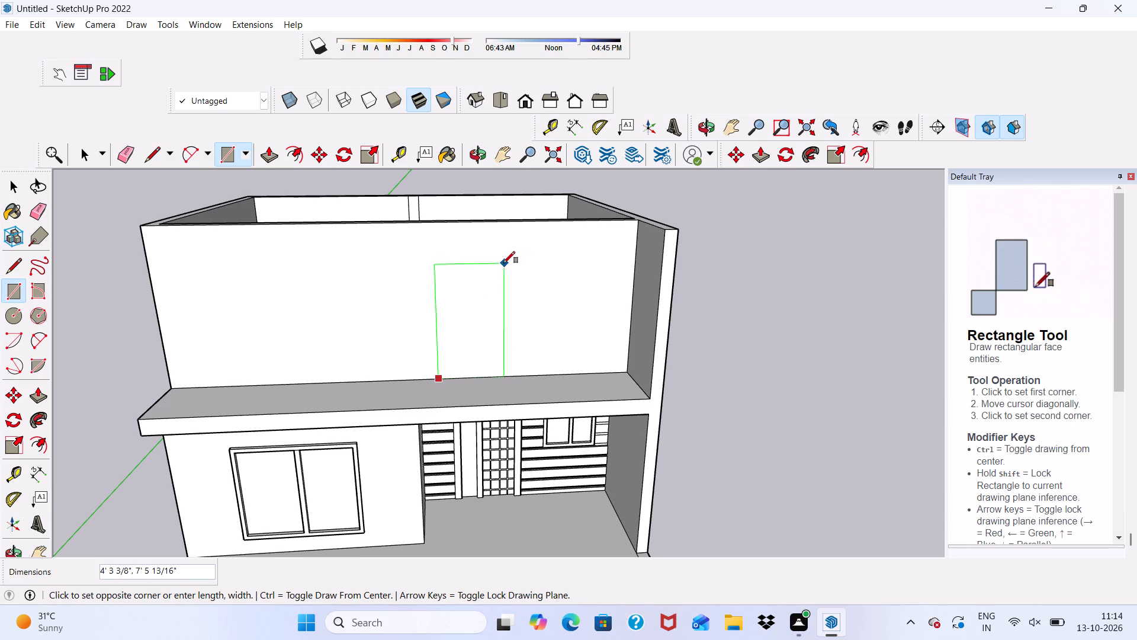
pyautogui.click(502, 268)
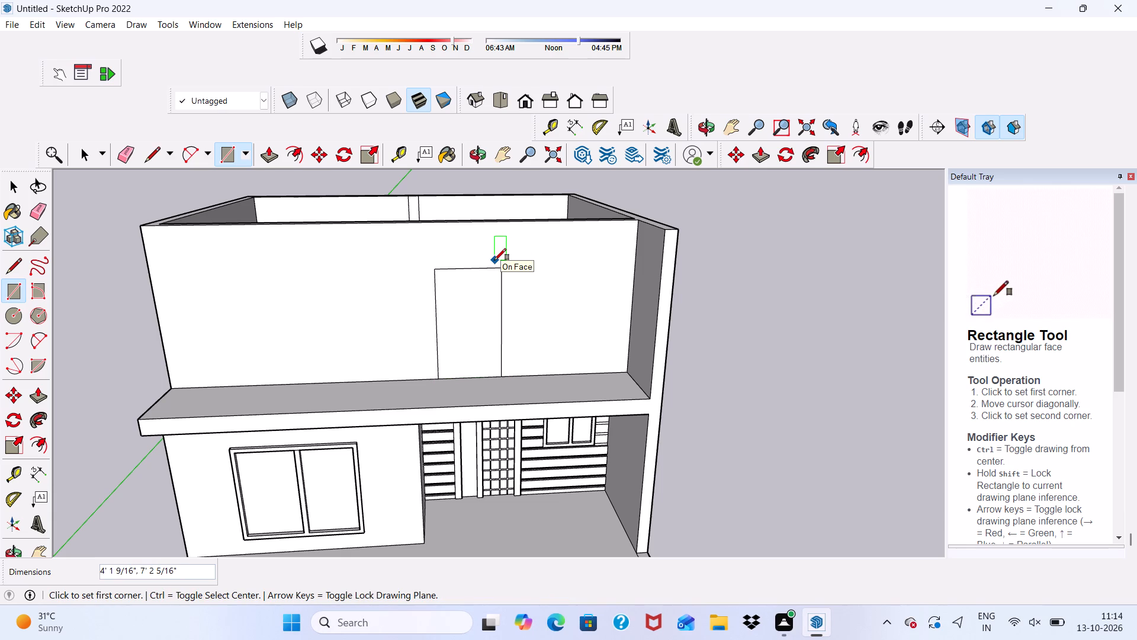
pyautogui.click(538, 373)
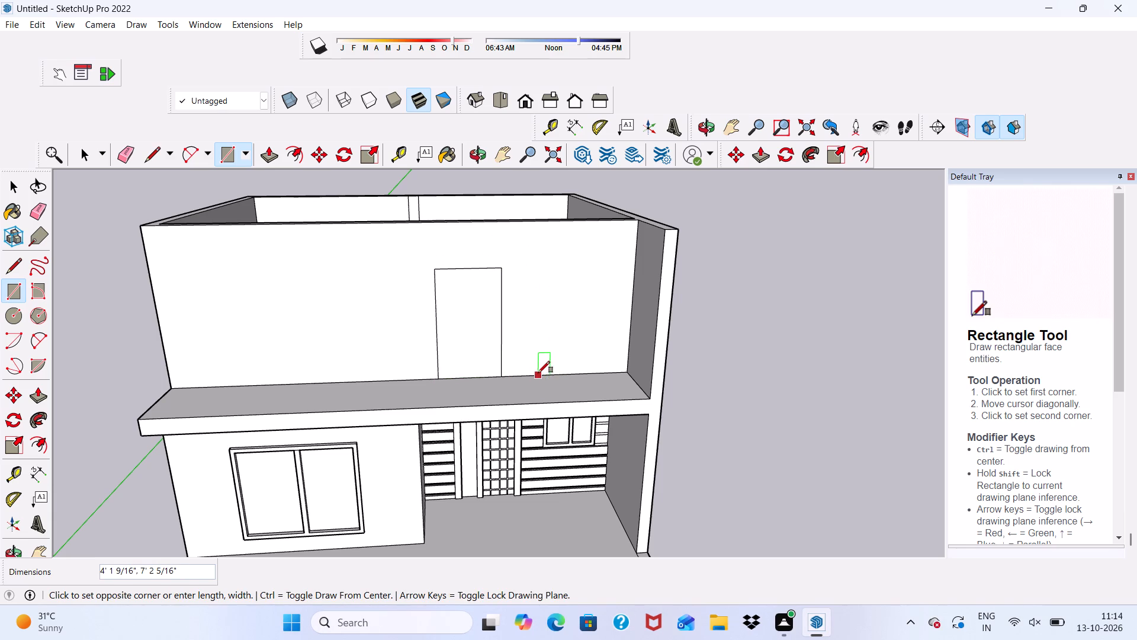
pyautogui.click(612, 264)
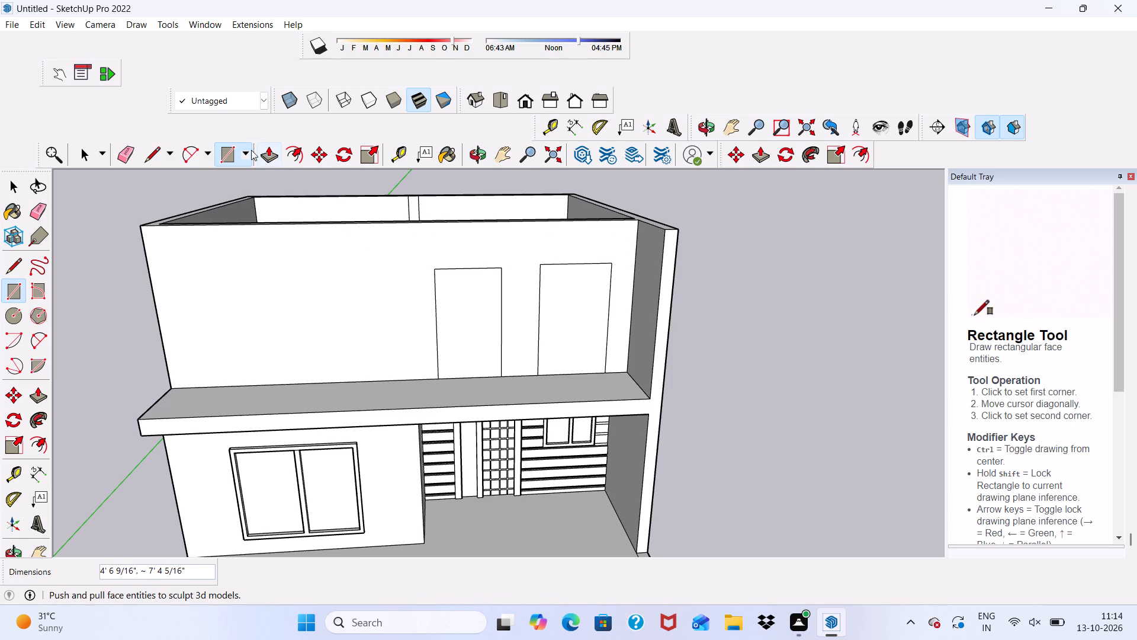
# Erase the top edges of both rectangles on the upper front wall.
pyautogui.click(122, 150)
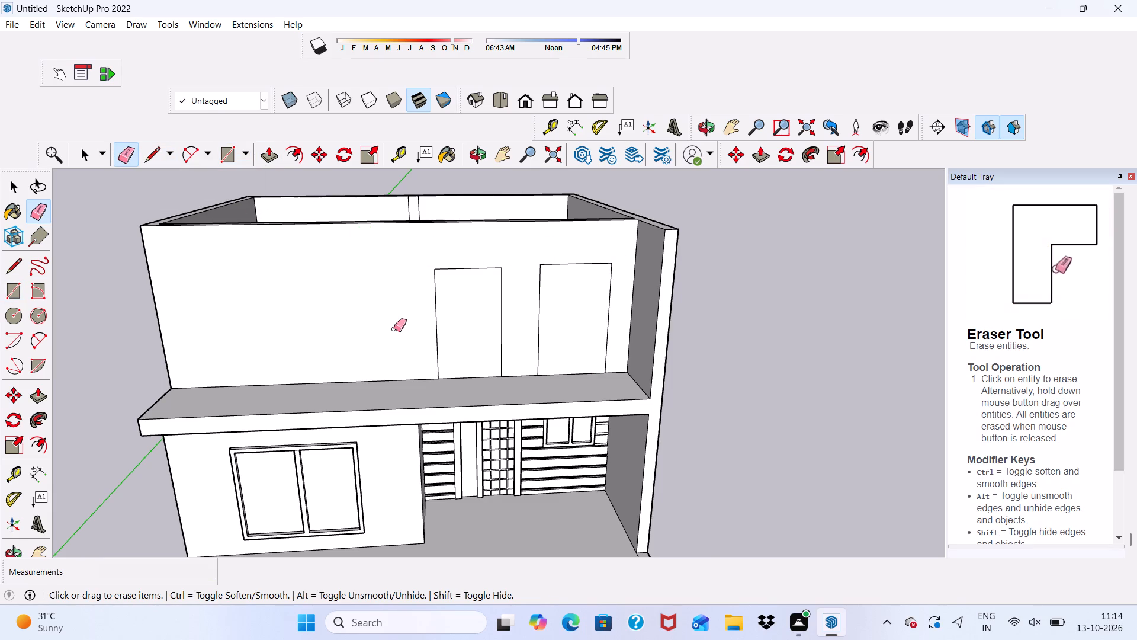
pyautogui.scroll(2, 397, 331)
pyautogui.scroll(3, 454, 264)
pyautogui.click(483, 255)
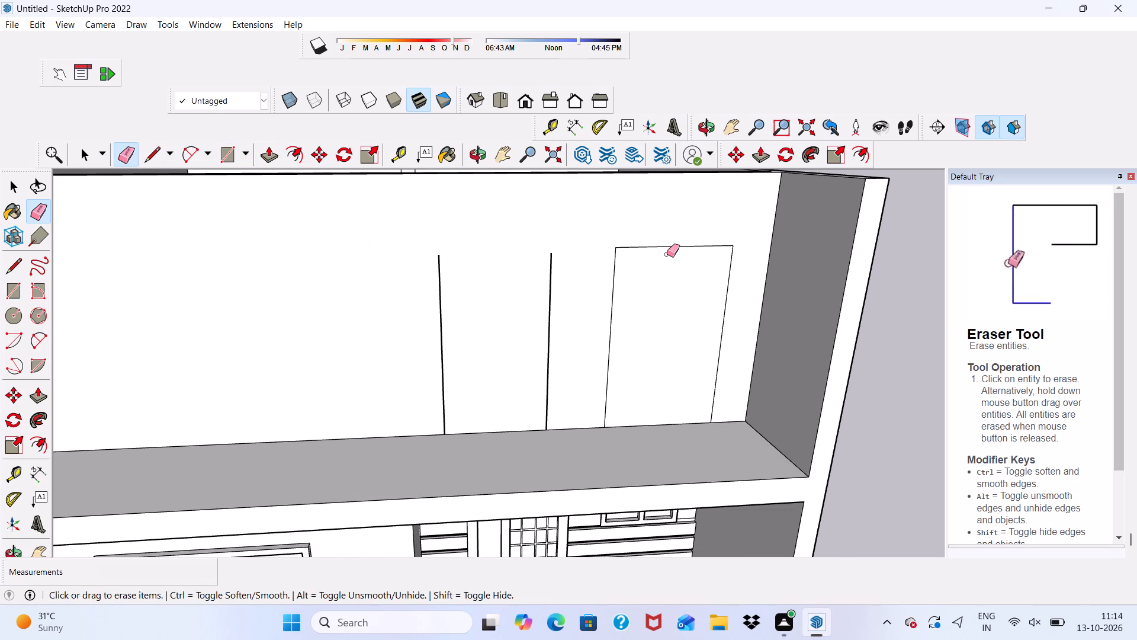
pyautogui.moveTo(659, 247); pyautogui.dragTo(659, 252)
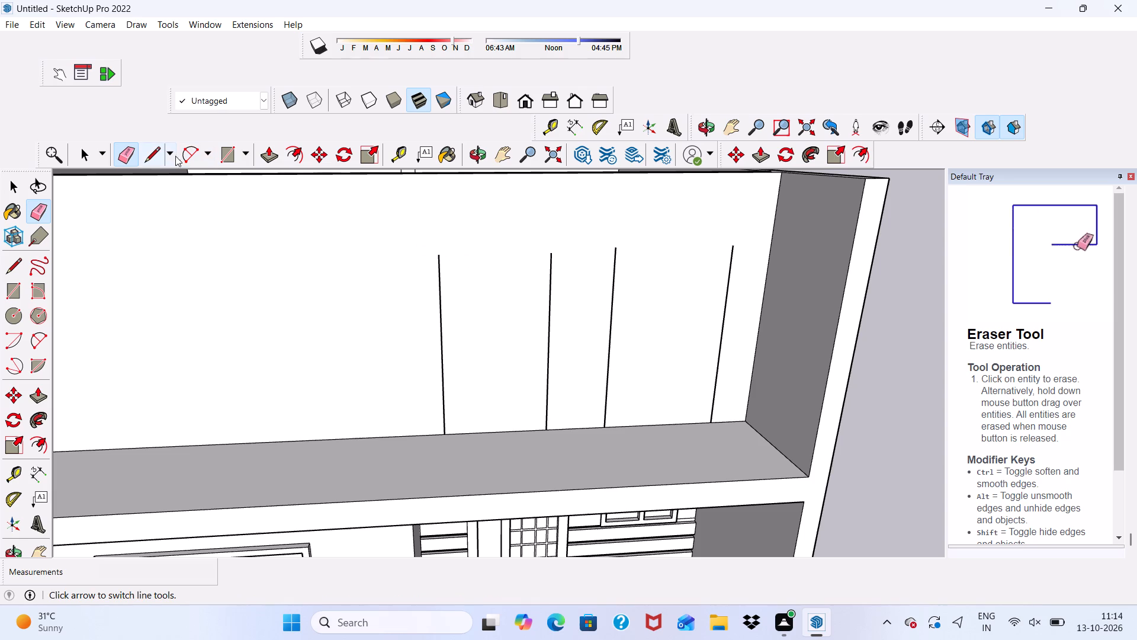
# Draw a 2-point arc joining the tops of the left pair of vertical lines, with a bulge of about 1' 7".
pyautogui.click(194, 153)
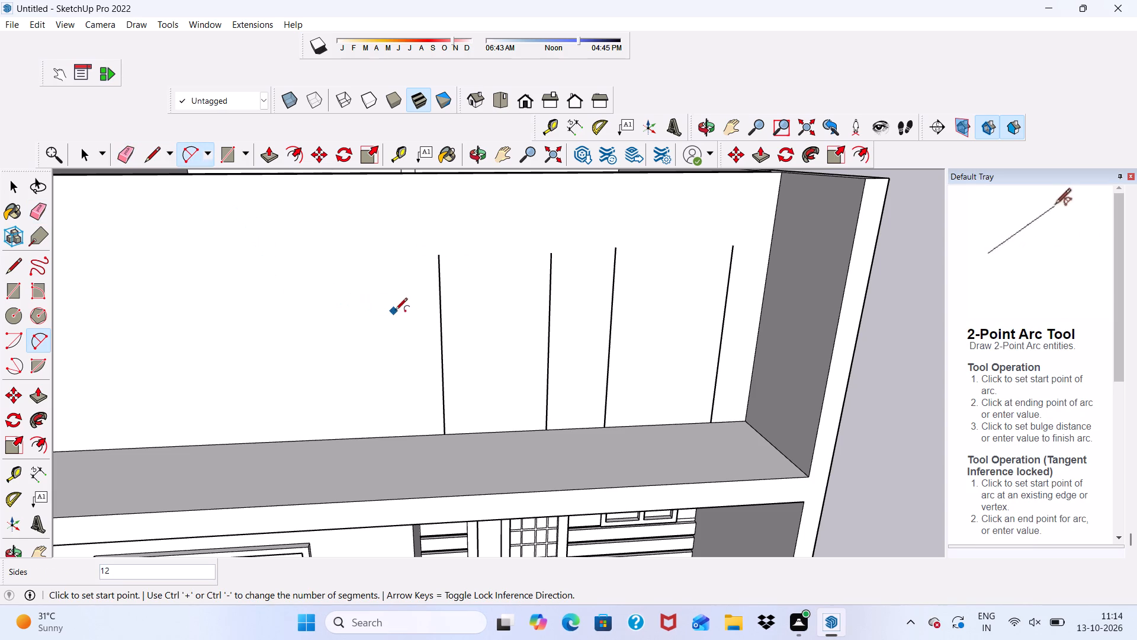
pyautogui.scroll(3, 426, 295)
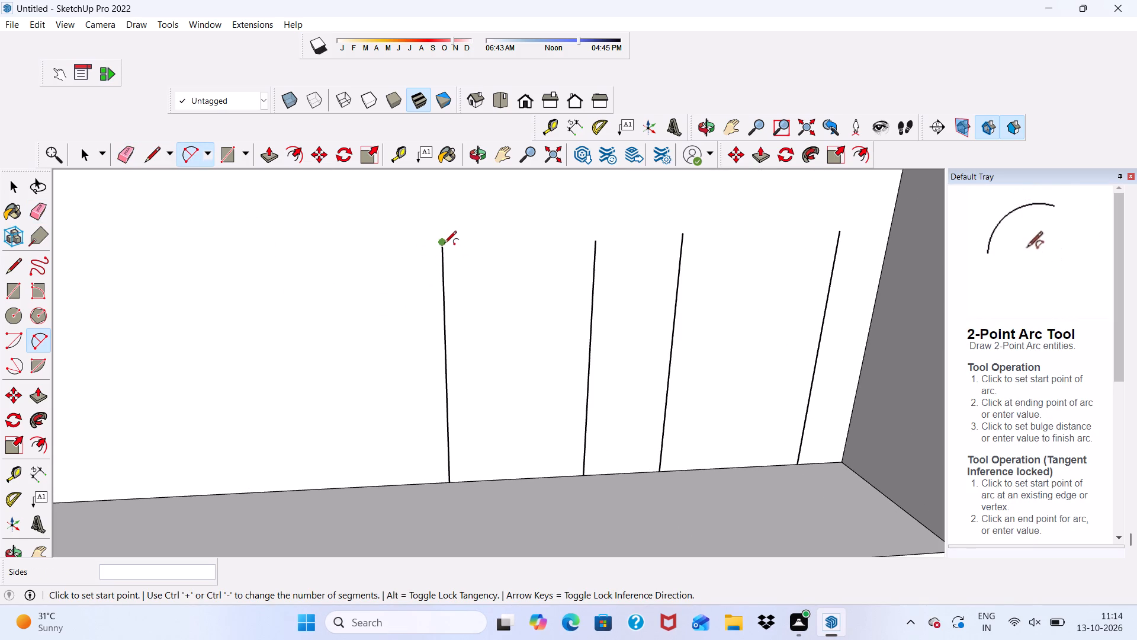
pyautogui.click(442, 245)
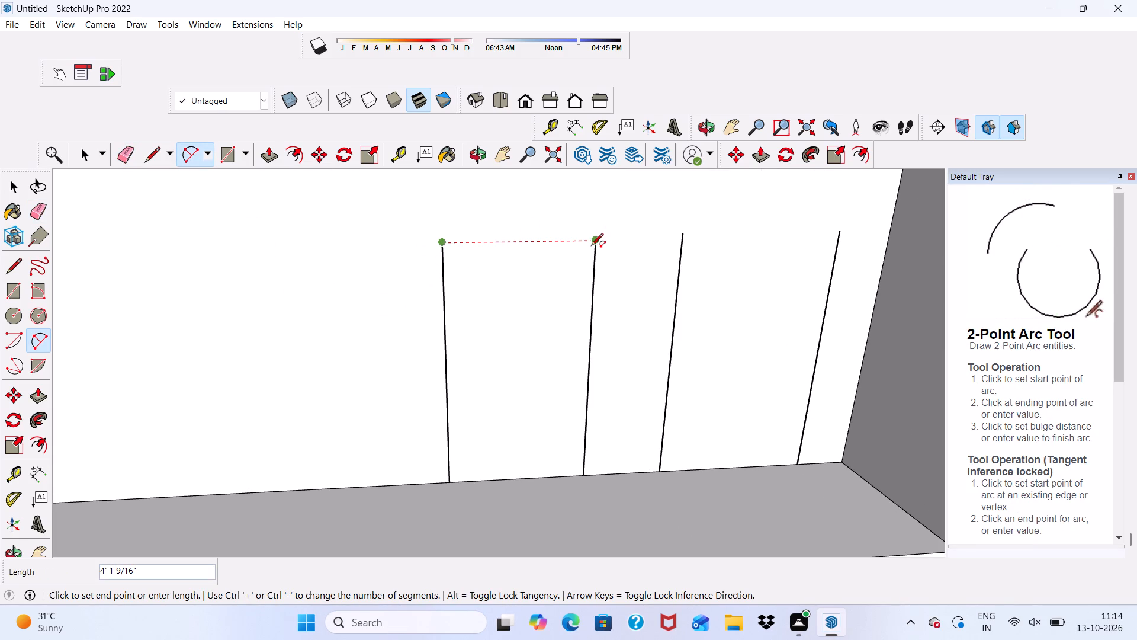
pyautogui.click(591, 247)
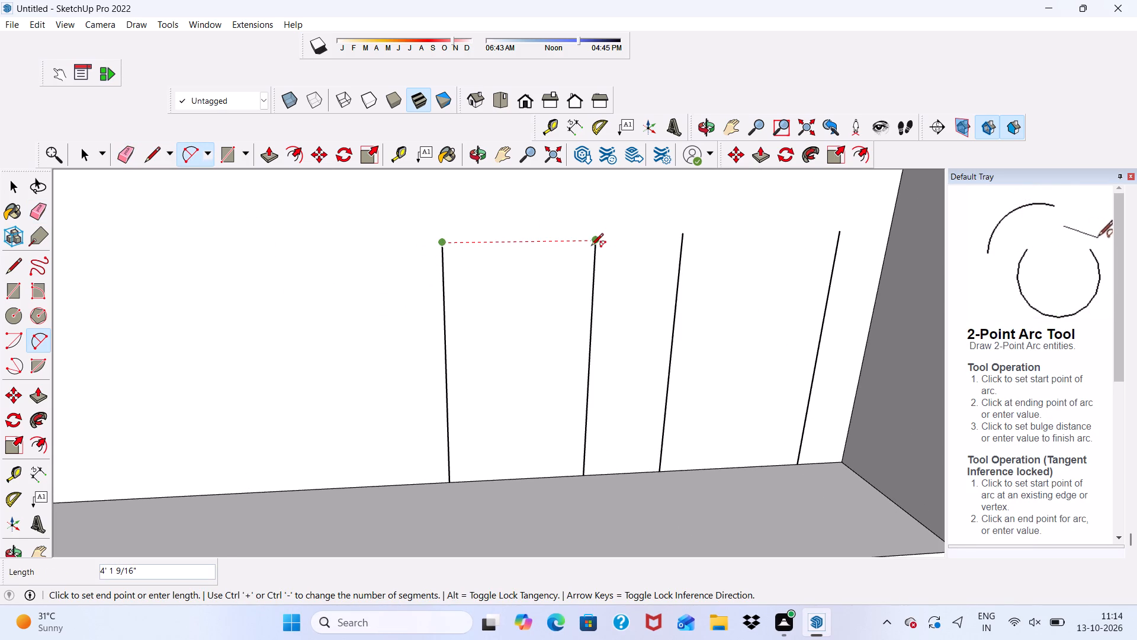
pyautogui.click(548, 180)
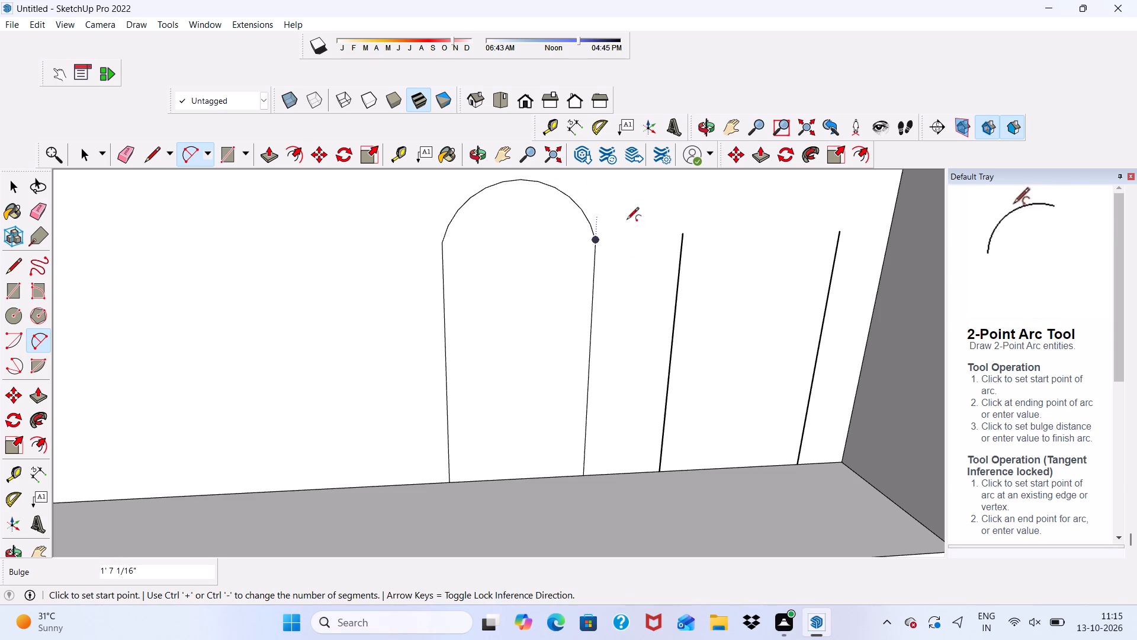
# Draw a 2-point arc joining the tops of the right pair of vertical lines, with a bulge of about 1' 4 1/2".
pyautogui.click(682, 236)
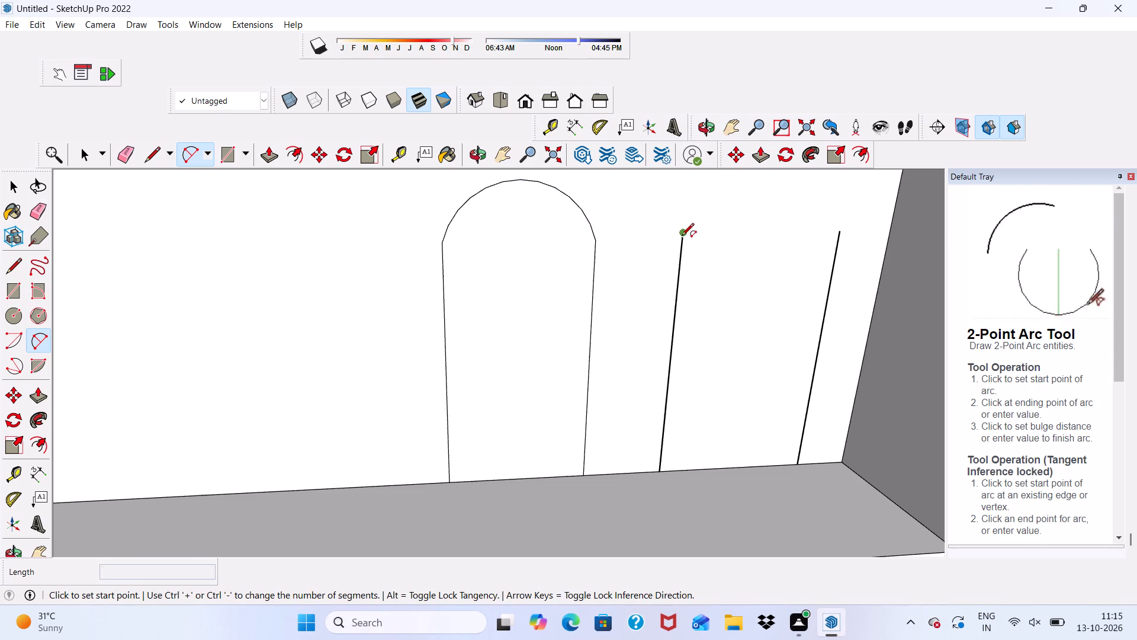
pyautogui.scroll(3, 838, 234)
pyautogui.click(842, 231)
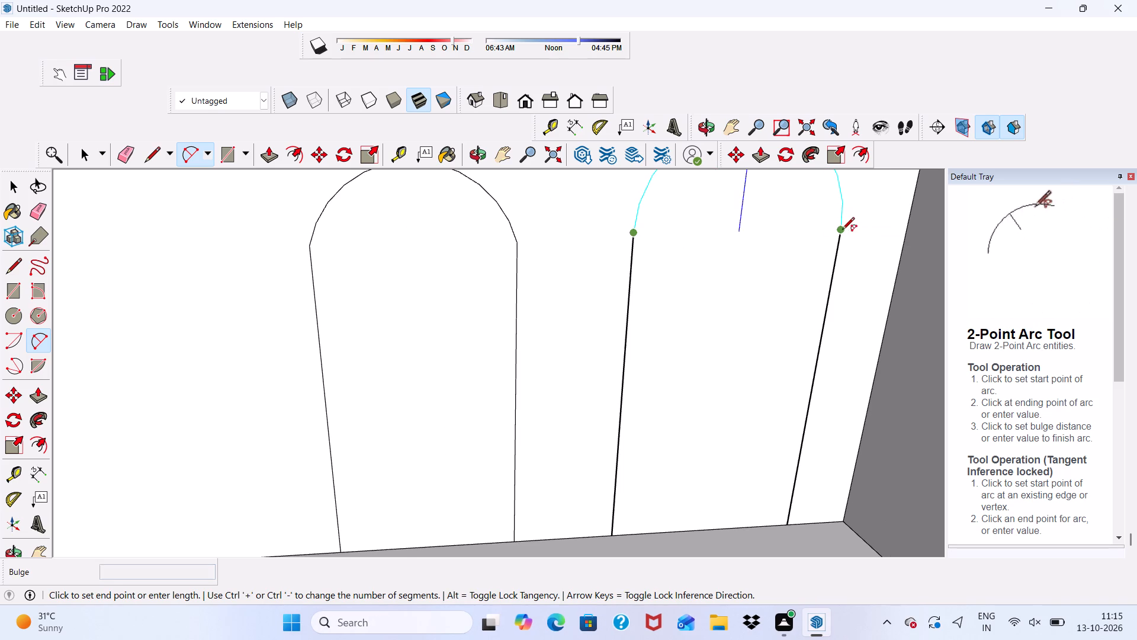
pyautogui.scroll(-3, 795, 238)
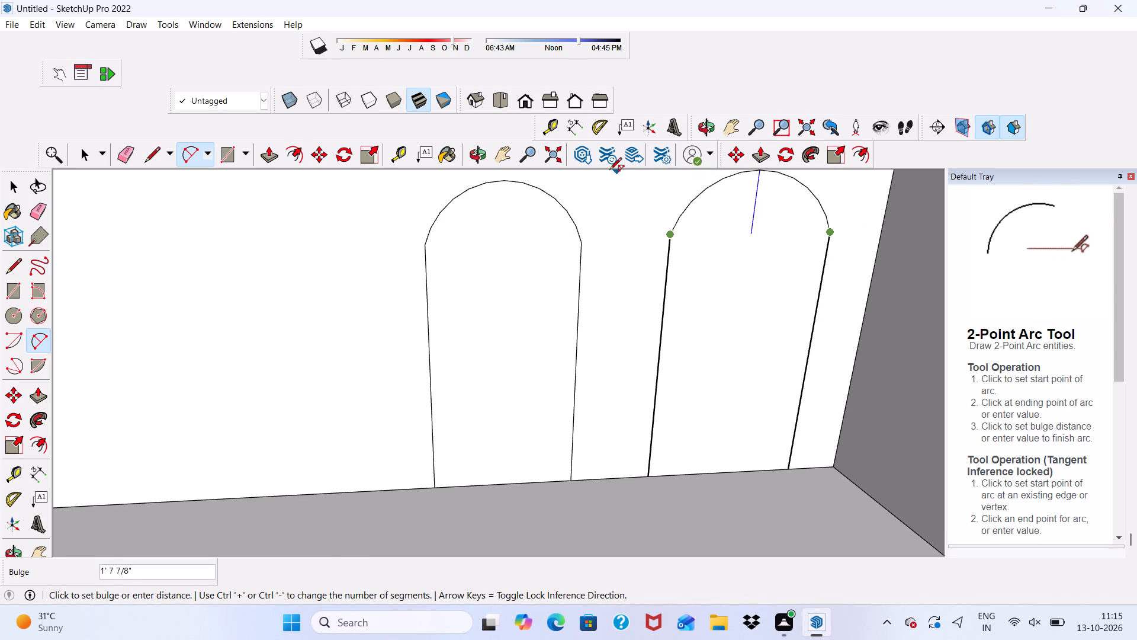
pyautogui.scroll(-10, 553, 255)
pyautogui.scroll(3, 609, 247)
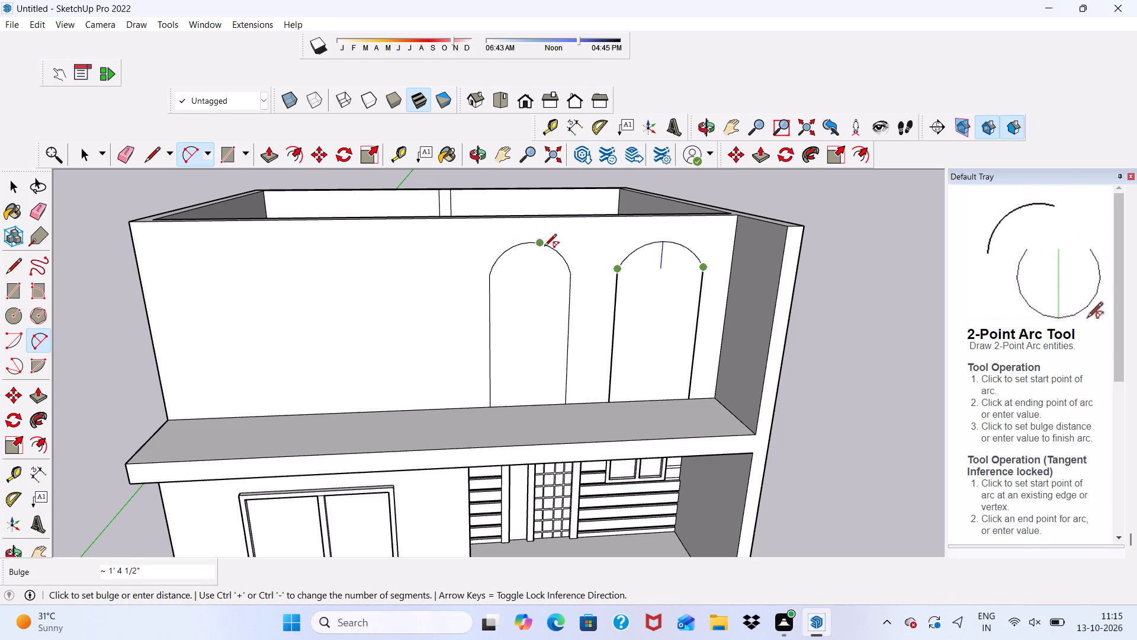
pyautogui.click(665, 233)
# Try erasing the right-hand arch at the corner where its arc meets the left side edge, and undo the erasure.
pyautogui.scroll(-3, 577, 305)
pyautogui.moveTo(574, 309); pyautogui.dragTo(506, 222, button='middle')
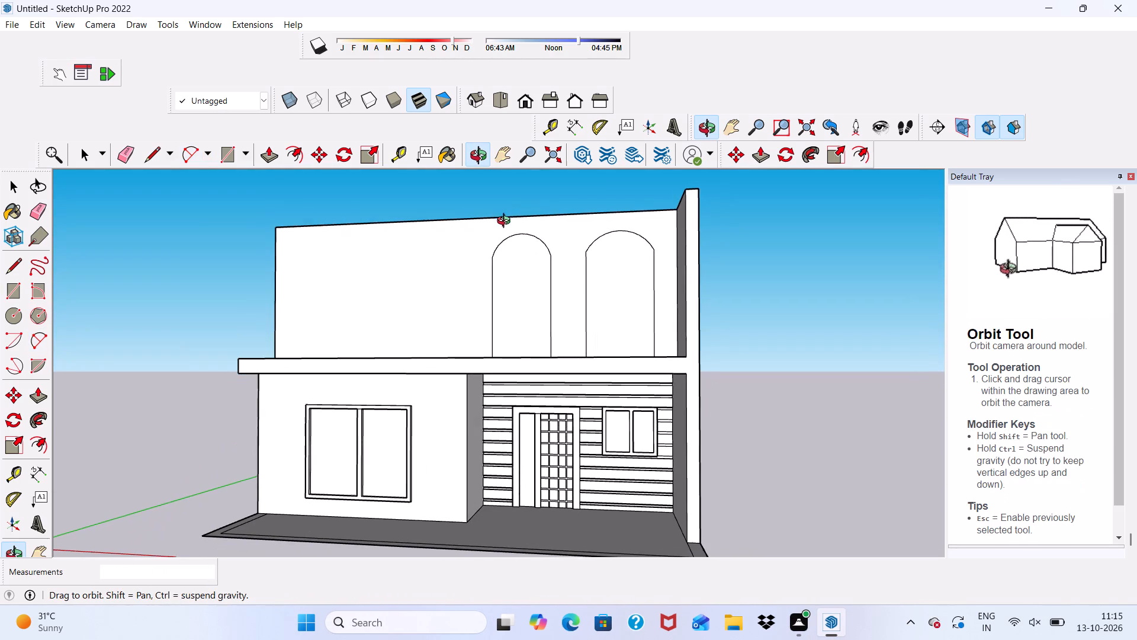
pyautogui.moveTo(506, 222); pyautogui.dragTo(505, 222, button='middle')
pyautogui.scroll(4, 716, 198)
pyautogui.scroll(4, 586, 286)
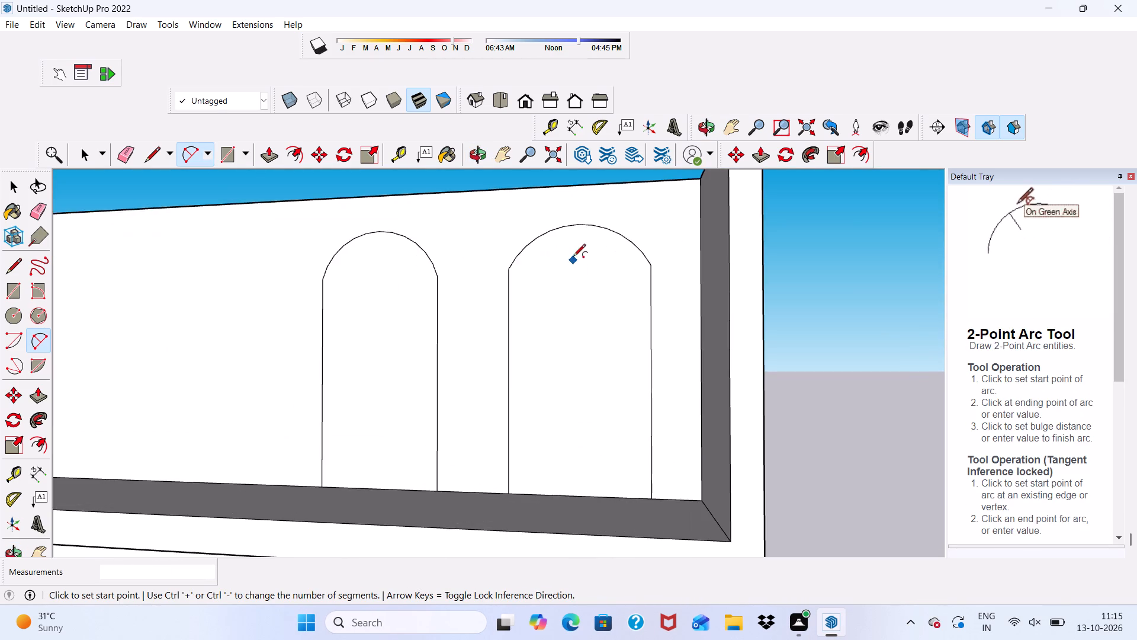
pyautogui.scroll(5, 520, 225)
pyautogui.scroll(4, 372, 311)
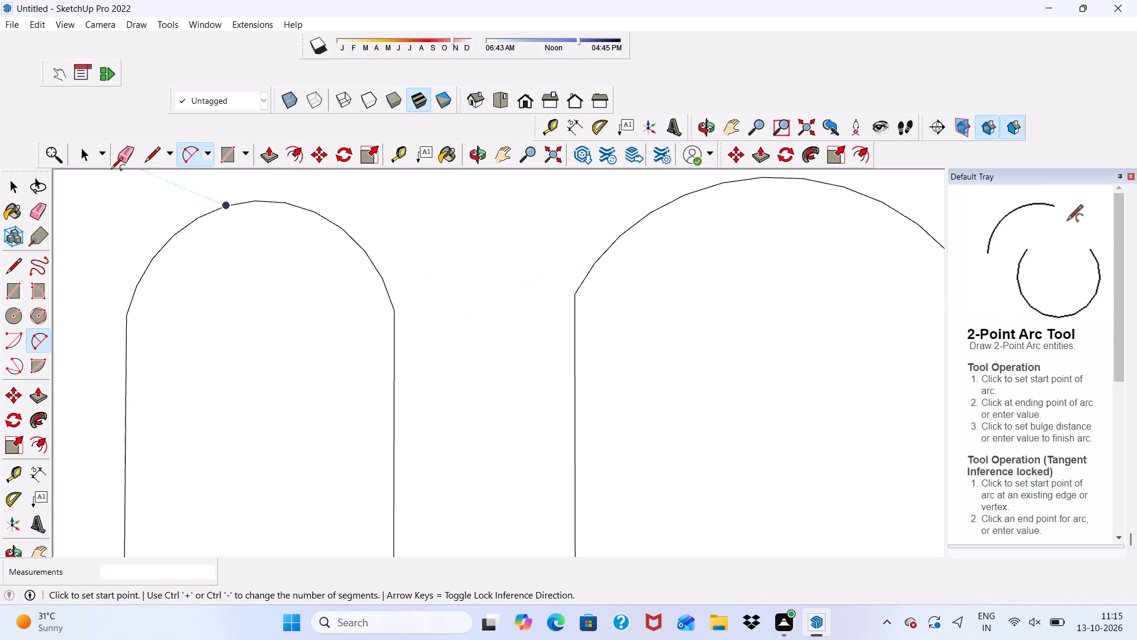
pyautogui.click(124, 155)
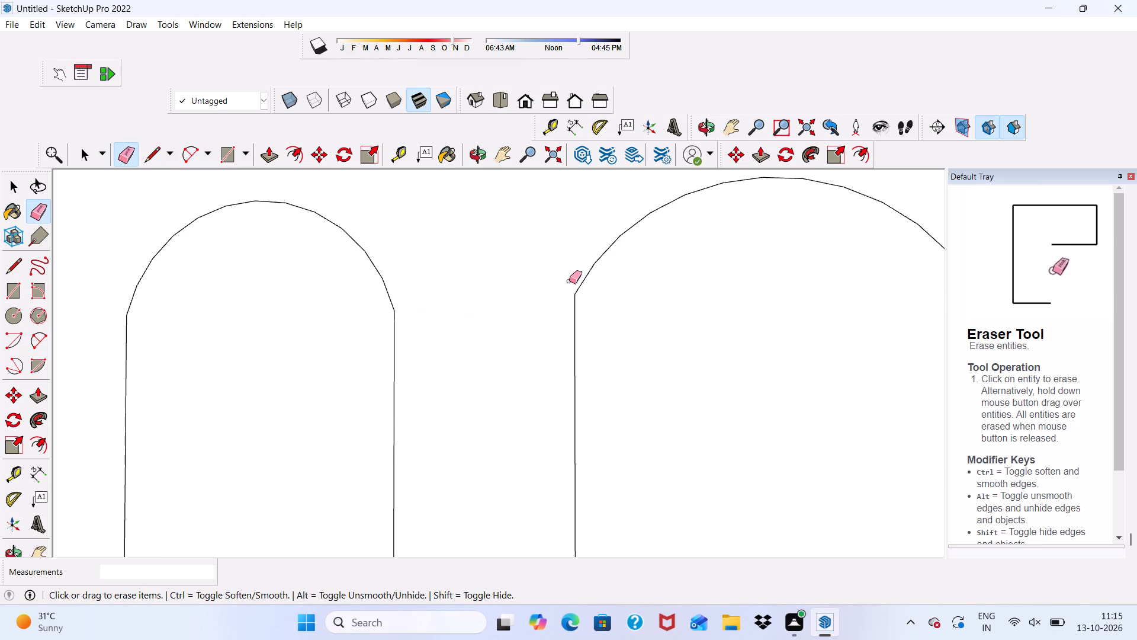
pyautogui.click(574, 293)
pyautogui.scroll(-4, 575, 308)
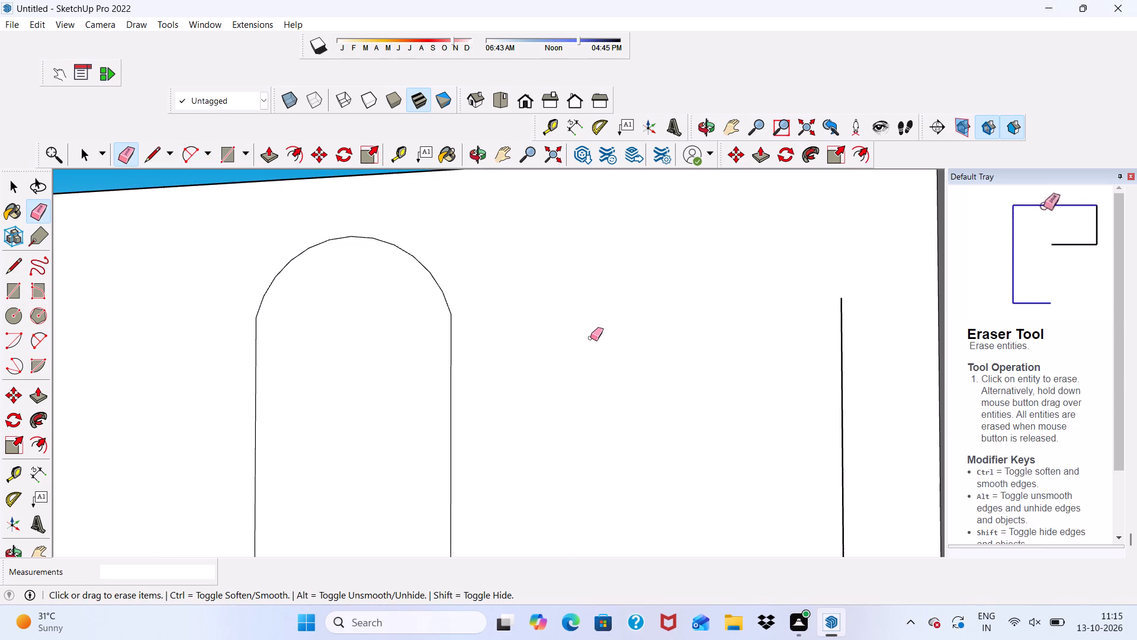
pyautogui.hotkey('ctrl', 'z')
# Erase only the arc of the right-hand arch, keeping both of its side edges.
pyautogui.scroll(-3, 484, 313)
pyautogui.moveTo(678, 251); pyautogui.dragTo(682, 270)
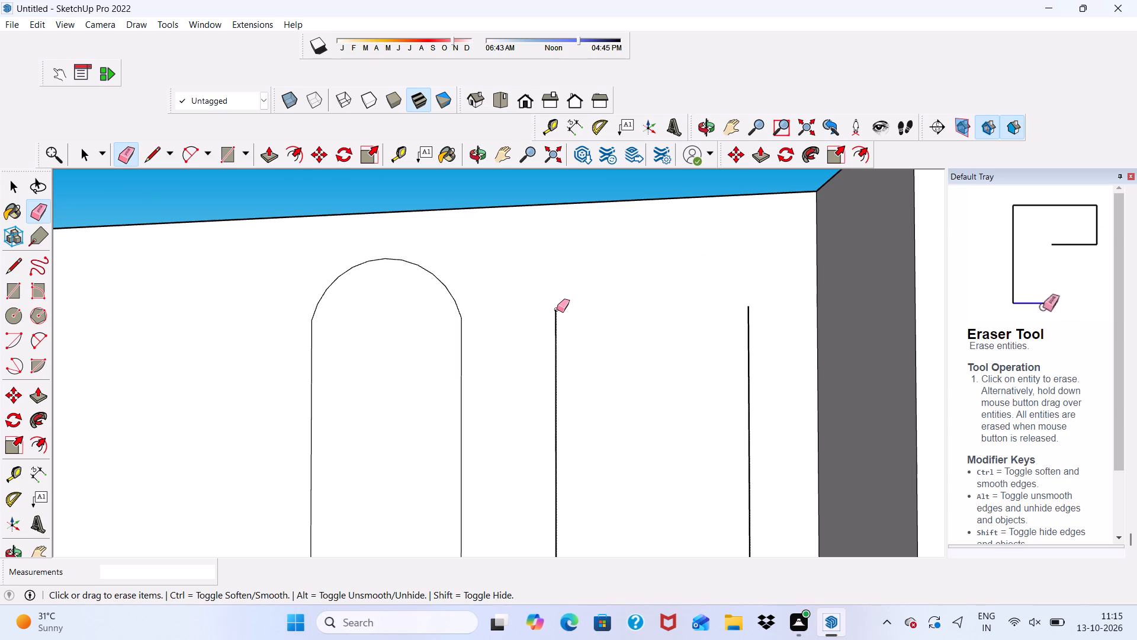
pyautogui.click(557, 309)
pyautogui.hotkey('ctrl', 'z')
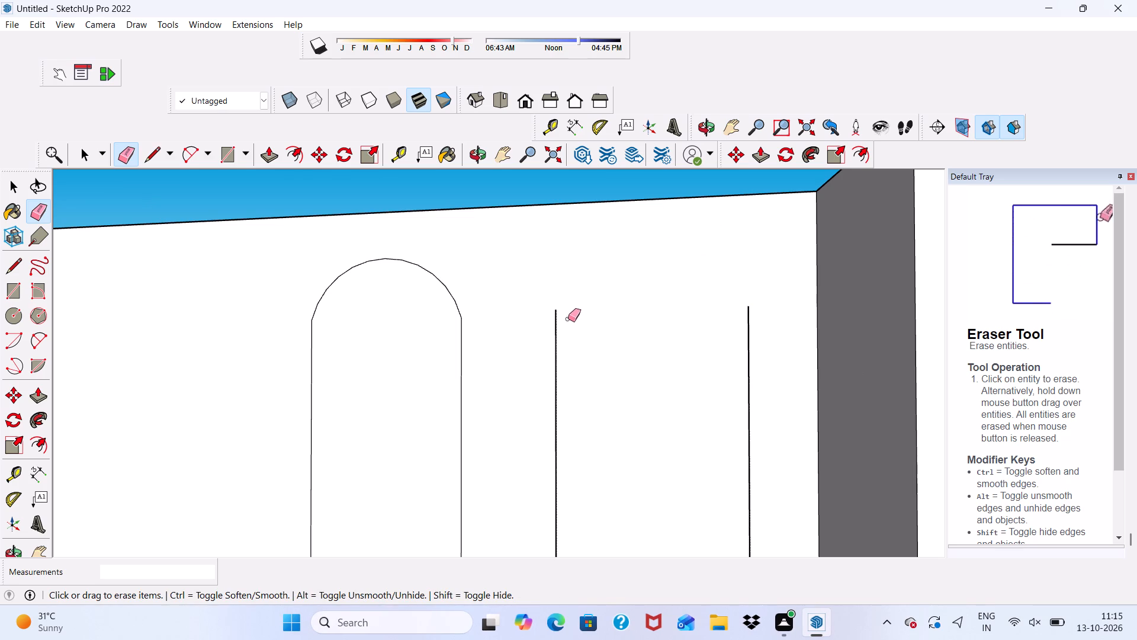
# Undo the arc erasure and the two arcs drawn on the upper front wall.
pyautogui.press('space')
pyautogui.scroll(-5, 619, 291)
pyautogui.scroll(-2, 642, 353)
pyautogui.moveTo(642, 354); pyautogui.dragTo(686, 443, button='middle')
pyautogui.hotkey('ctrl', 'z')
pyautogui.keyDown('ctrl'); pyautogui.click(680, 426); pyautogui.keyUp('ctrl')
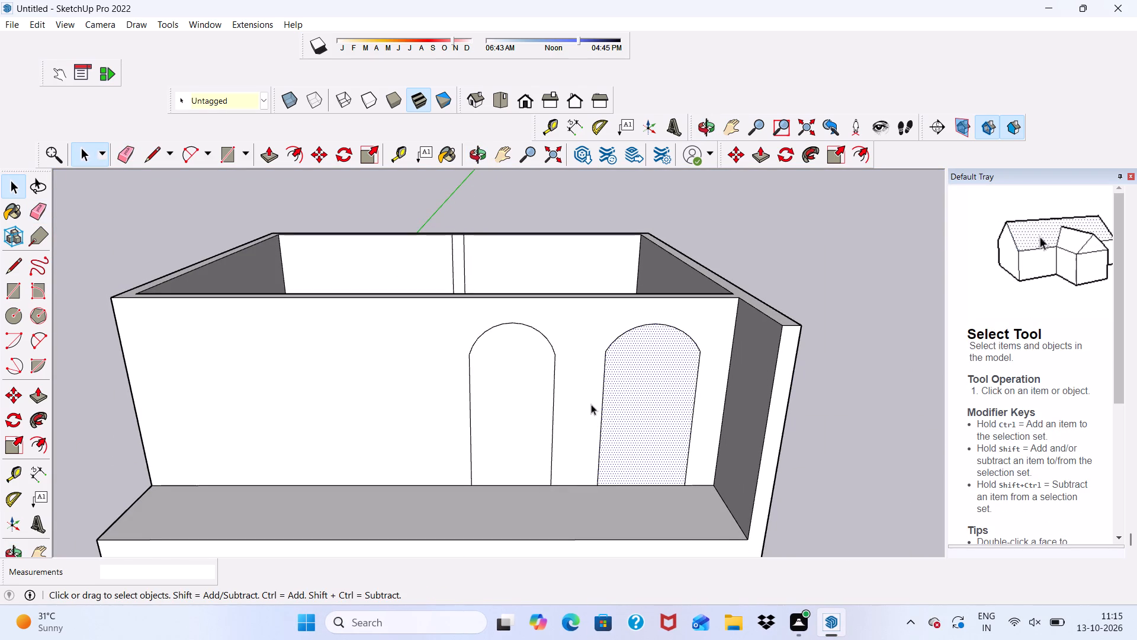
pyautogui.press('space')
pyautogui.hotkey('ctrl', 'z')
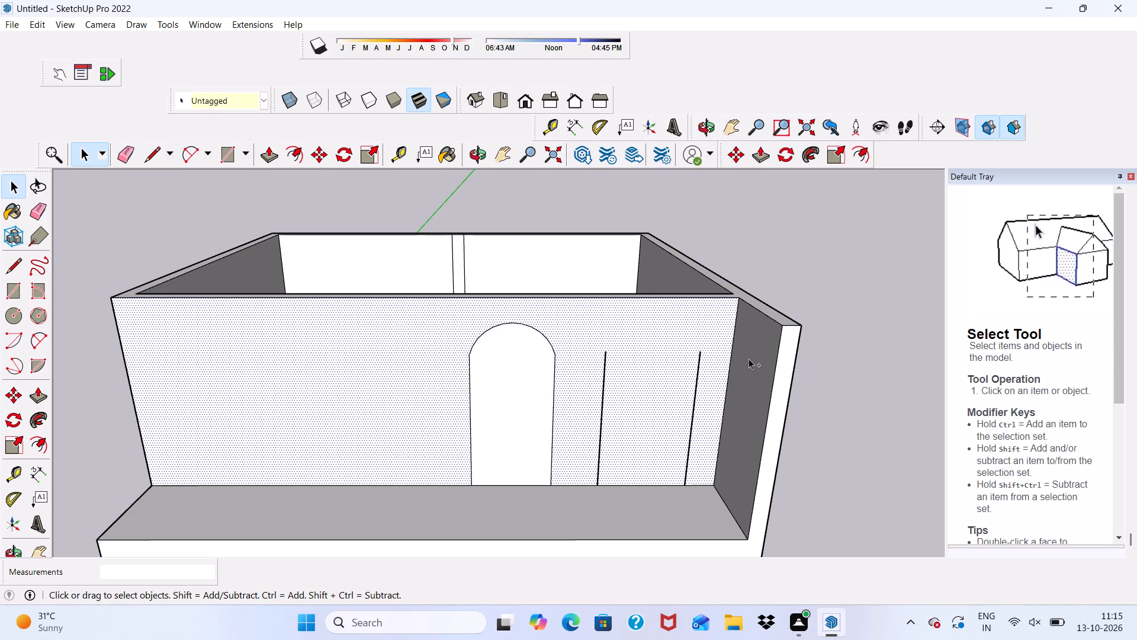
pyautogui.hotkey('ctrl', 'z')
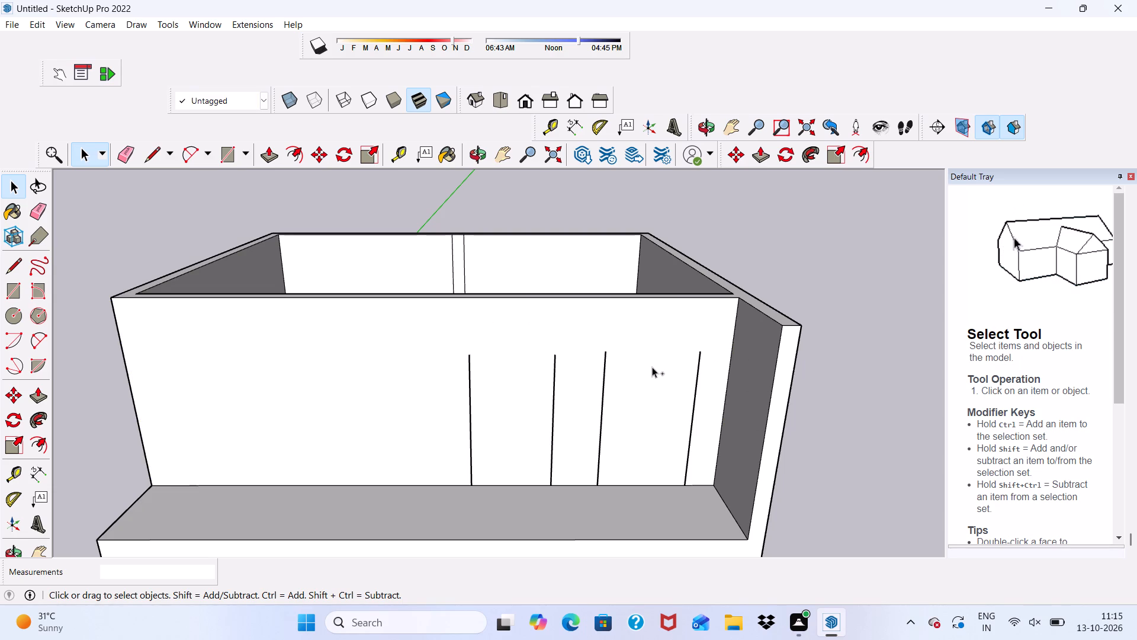
# Undo the top-edge erasures and the copied right-hand outline, back to the single rectangle on the upper front wall.
pyautogui.hotkey('ctrl', 'z')
pyautogui.hotkey('ctrl', 'z')
pyautogui.hotkey('ctrl', 'z')
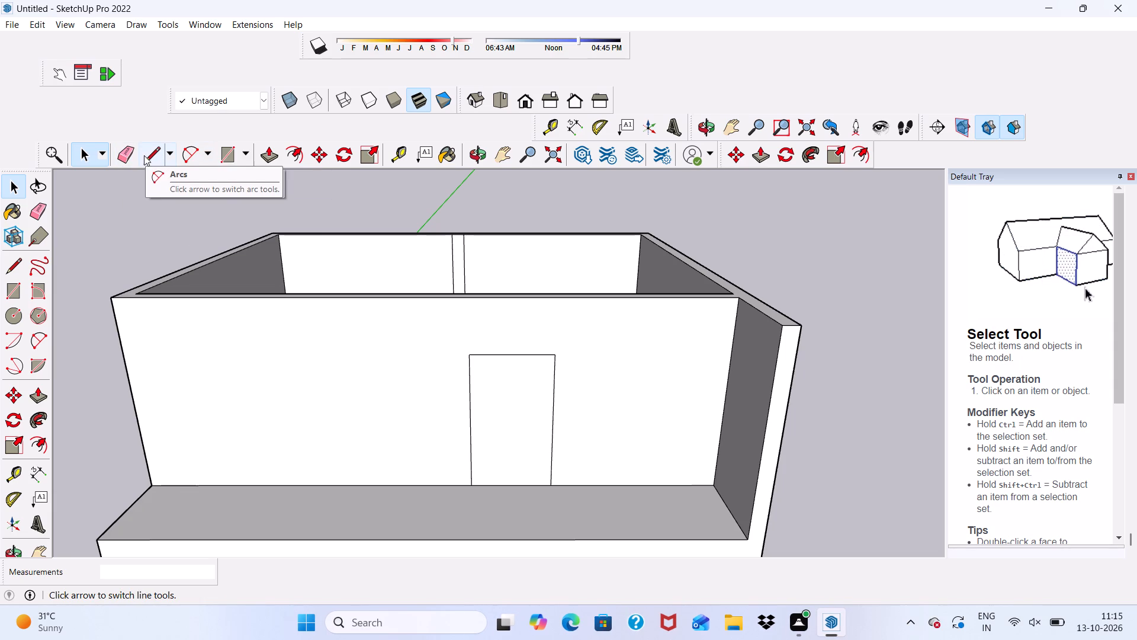
# Erase the top edge of the rectangle on the upper front wall, keeping its two side edges.
pyautogui.moveTo(126, 155); pyautogui.dragTo(144, 161)
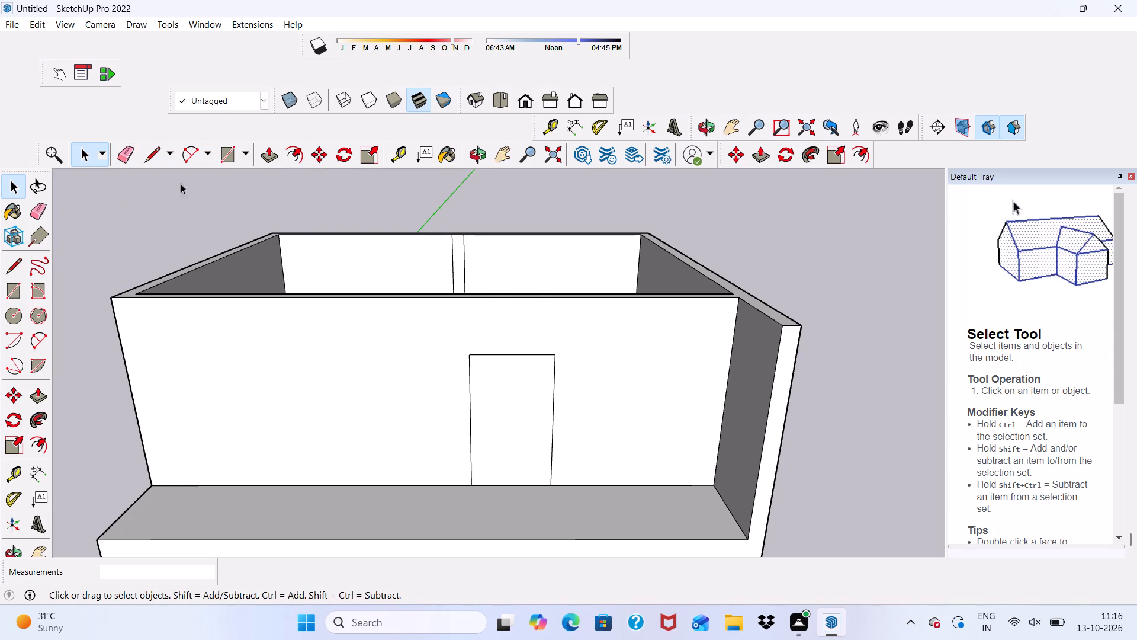
pyautogui.click(127, 148)
pyautogui.moveTo(523, 346); pyautogui.dragTo(524, 360)
pyautogui.press('space')
# Draw a nearly semicircular 2-point arc joining the tops of the two vertical lines, bulging upward.
pyautogui.moveTo(191, 146); pyautogui.dragTo(191, 146)
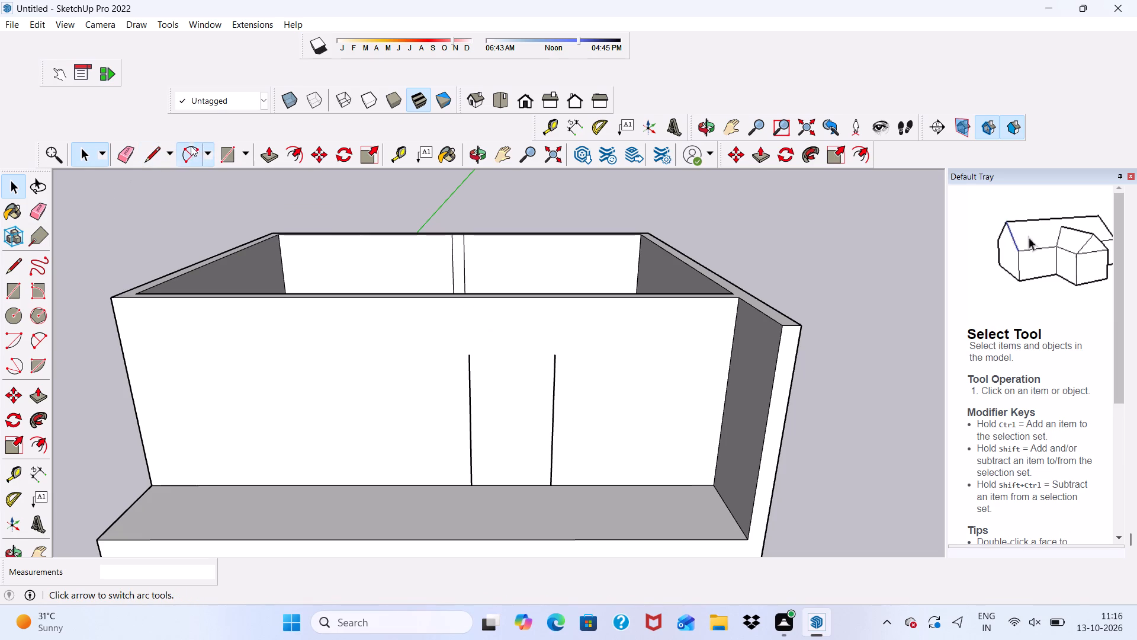
pyautogui.moveTo(191, 146); pyautogui.dragTo(198, 151)
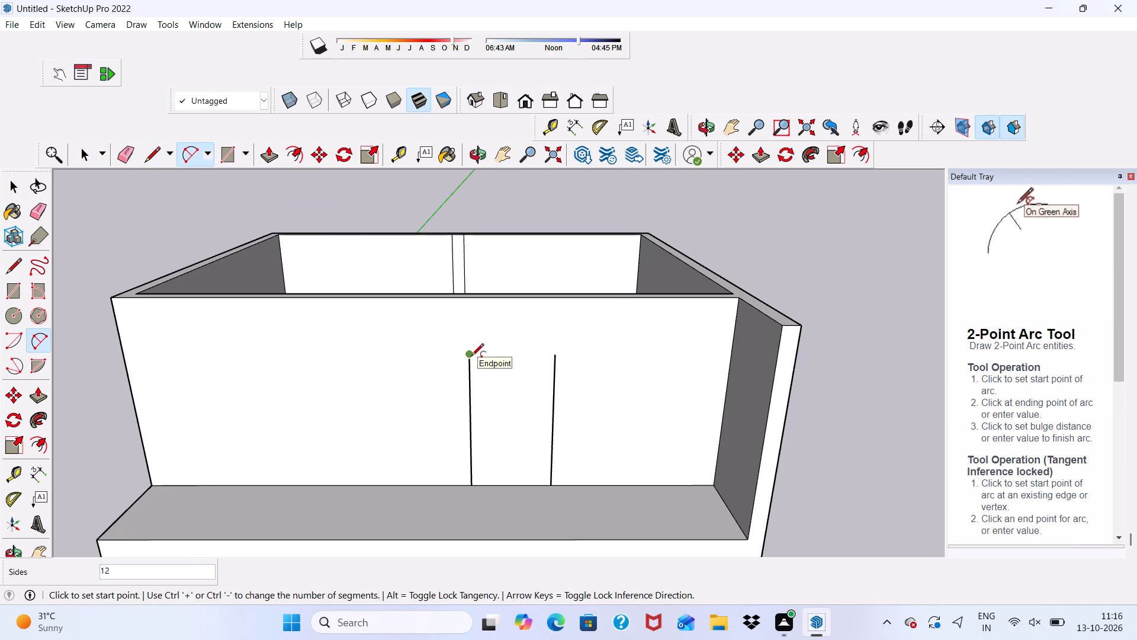
pyautogui.click(471, 357)
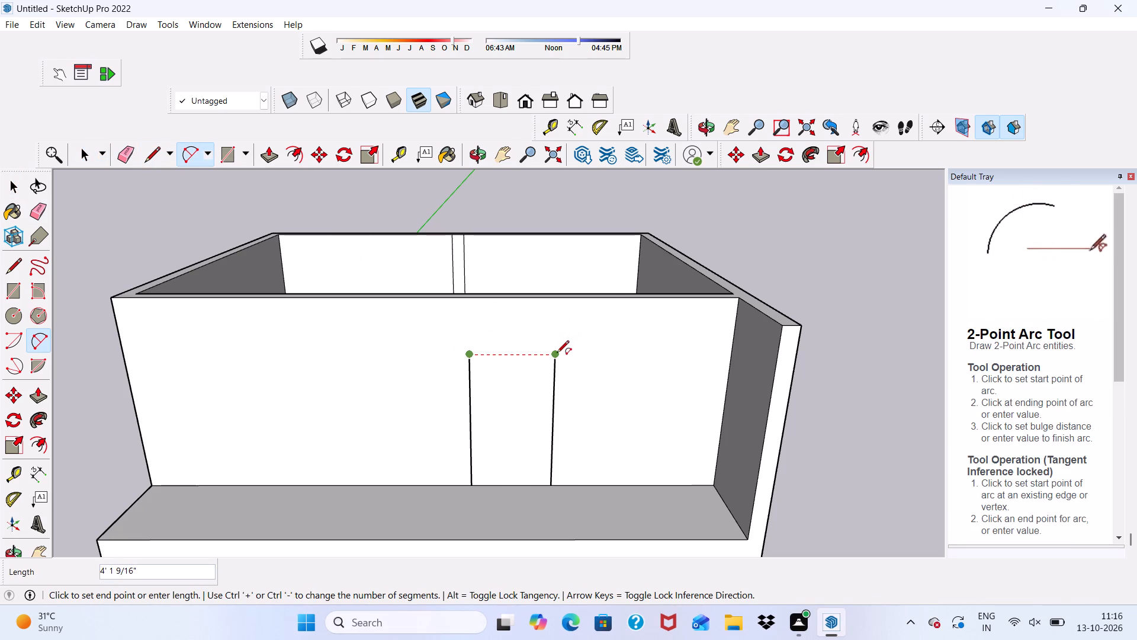
pyautogui.click(557, 354)
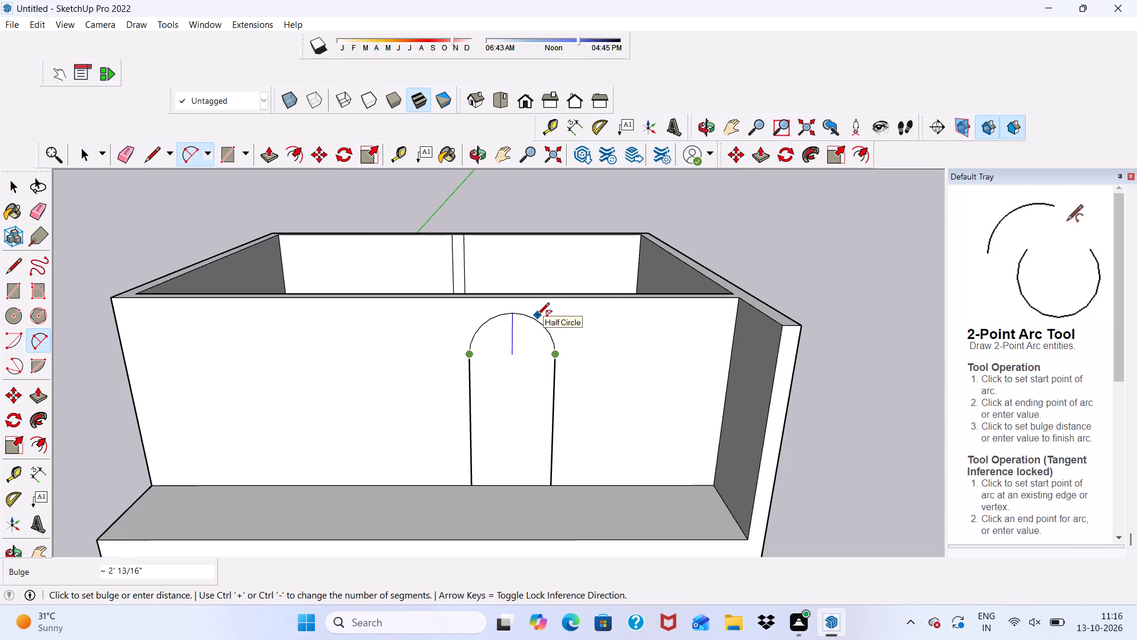
pyautogui.click(541, 319)
pyautogui.press('space')
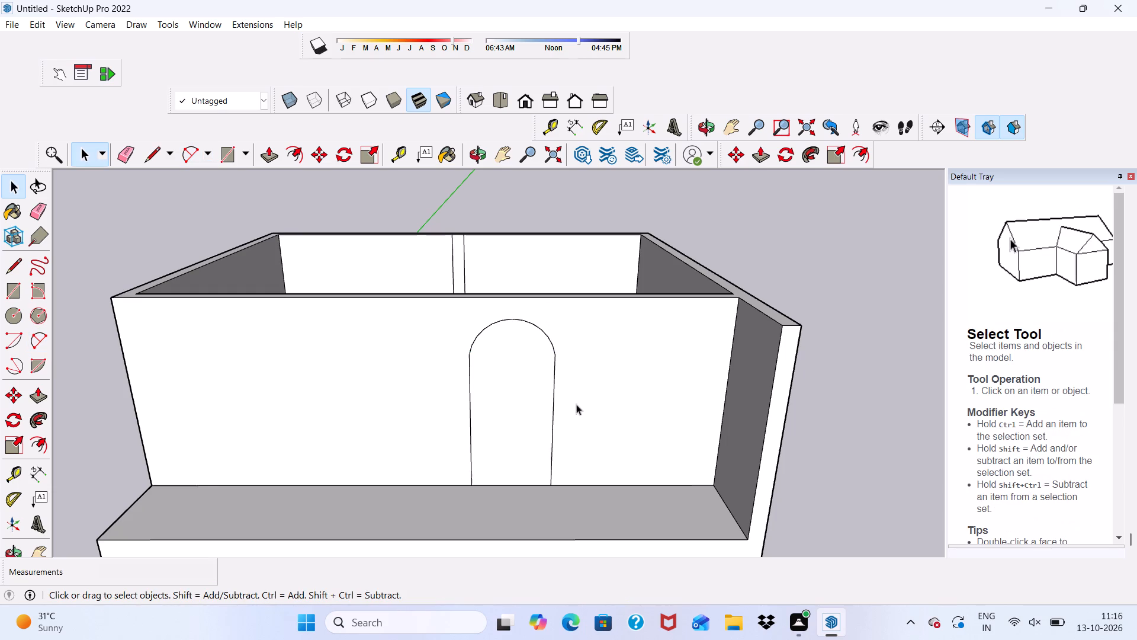
# Copy the arched face with its edges 5' 11" along the front wall towards its right end.
pyautogui.click(514, 418)
pyautogui.click(514, 414)
pyautogui.click(514, 411)
pyautogui.tripleClick(509, 401)
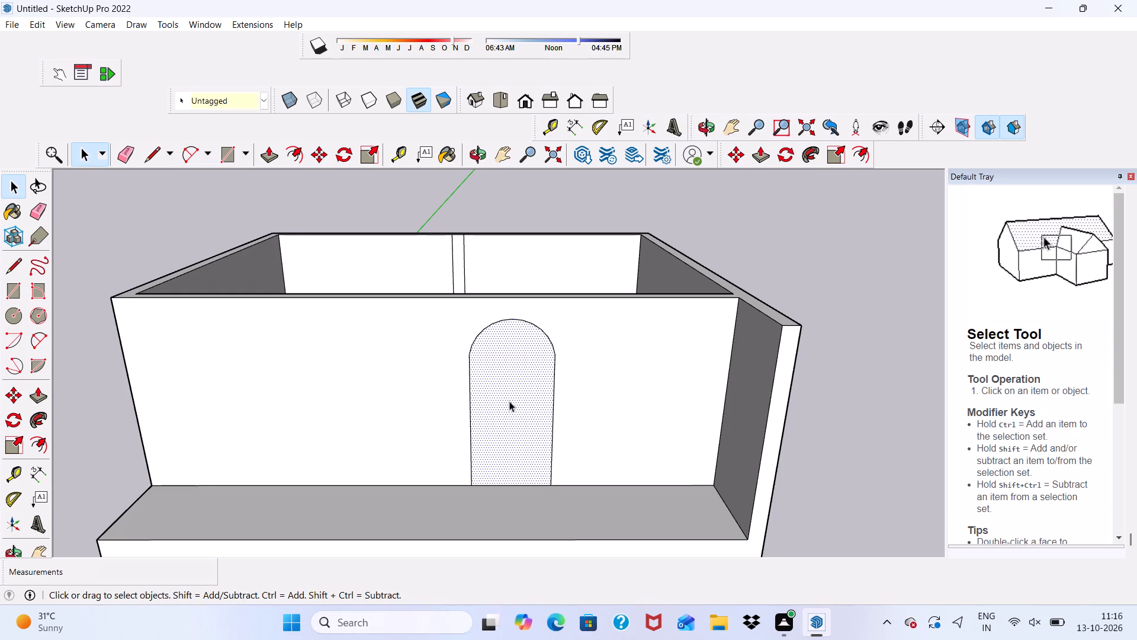
pyautogui.click(834, 285)
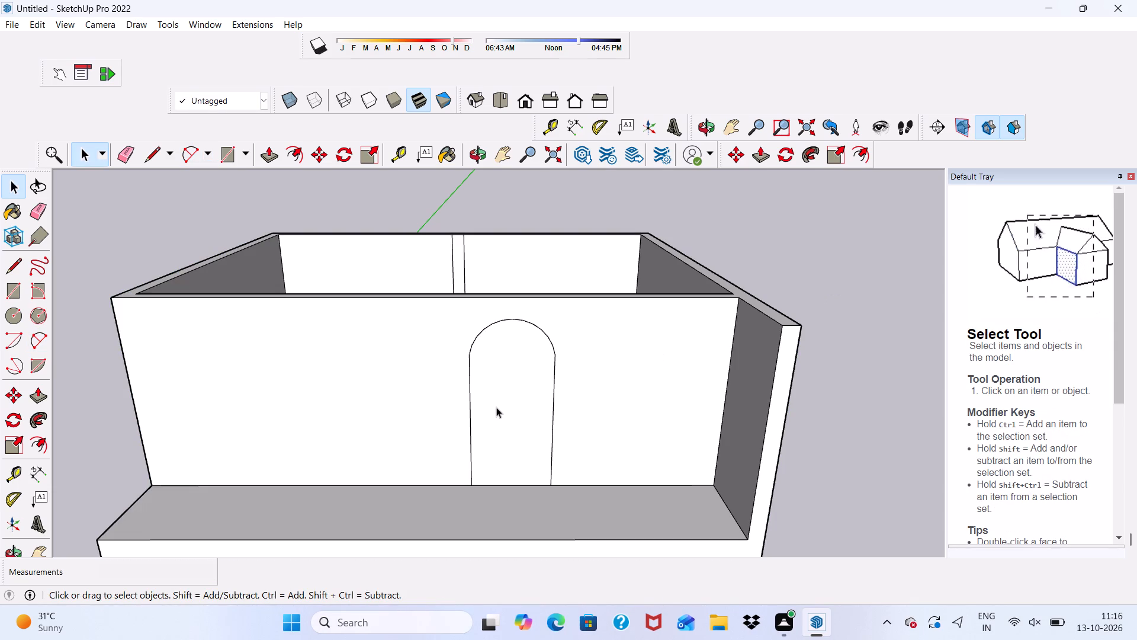
pyautogui.doubleClick(499, 402)
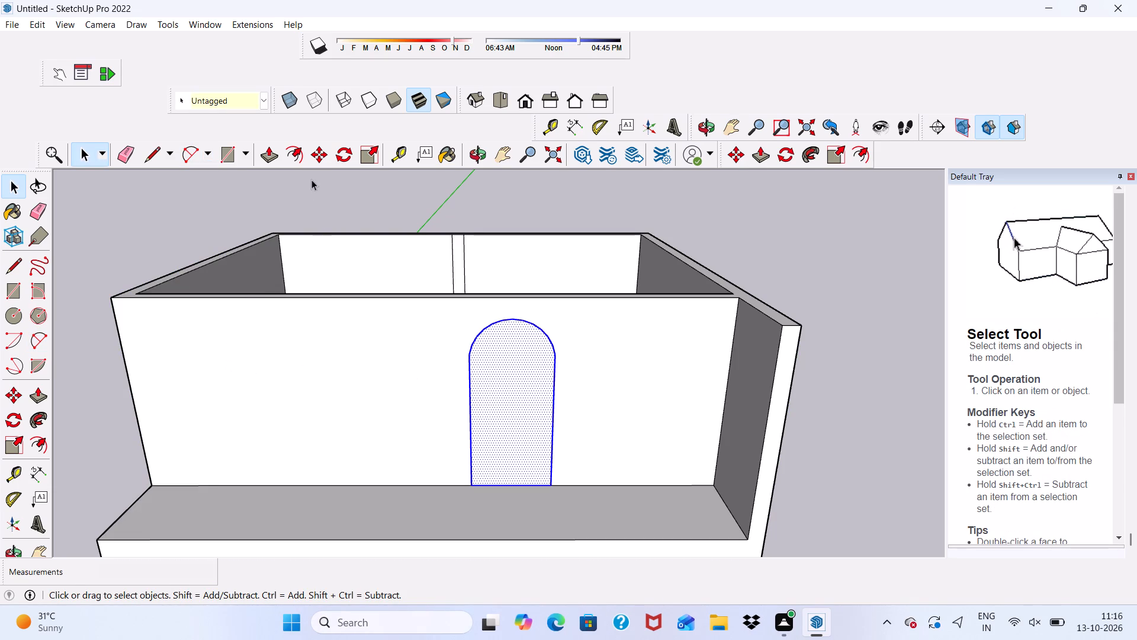
pyautogui.click(320, 152)
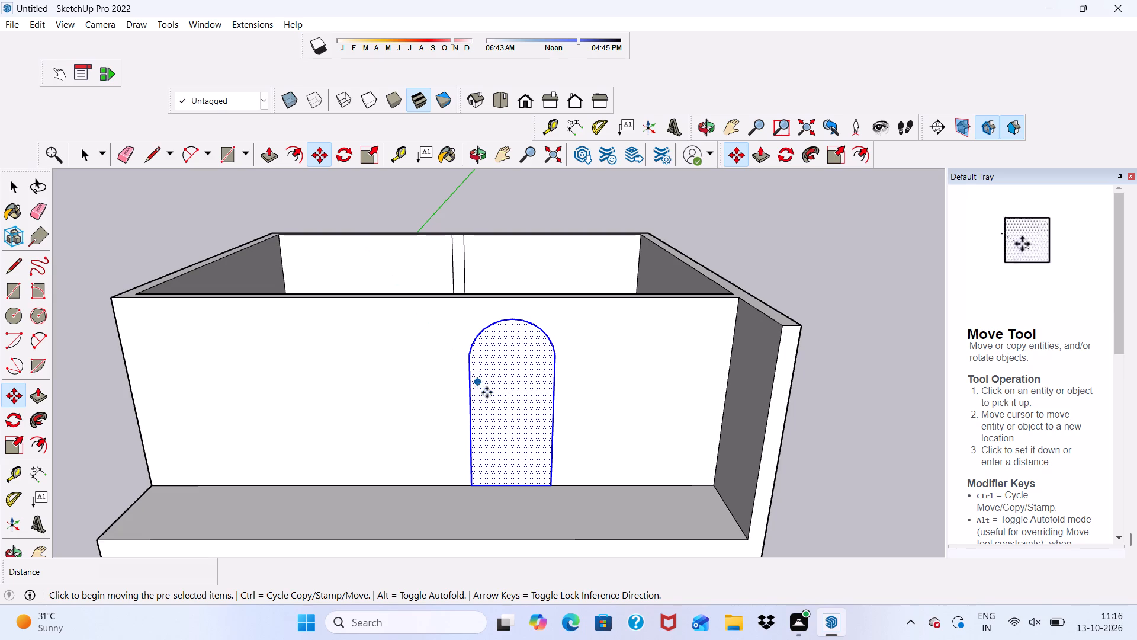
pyautogui.click(515, 401)
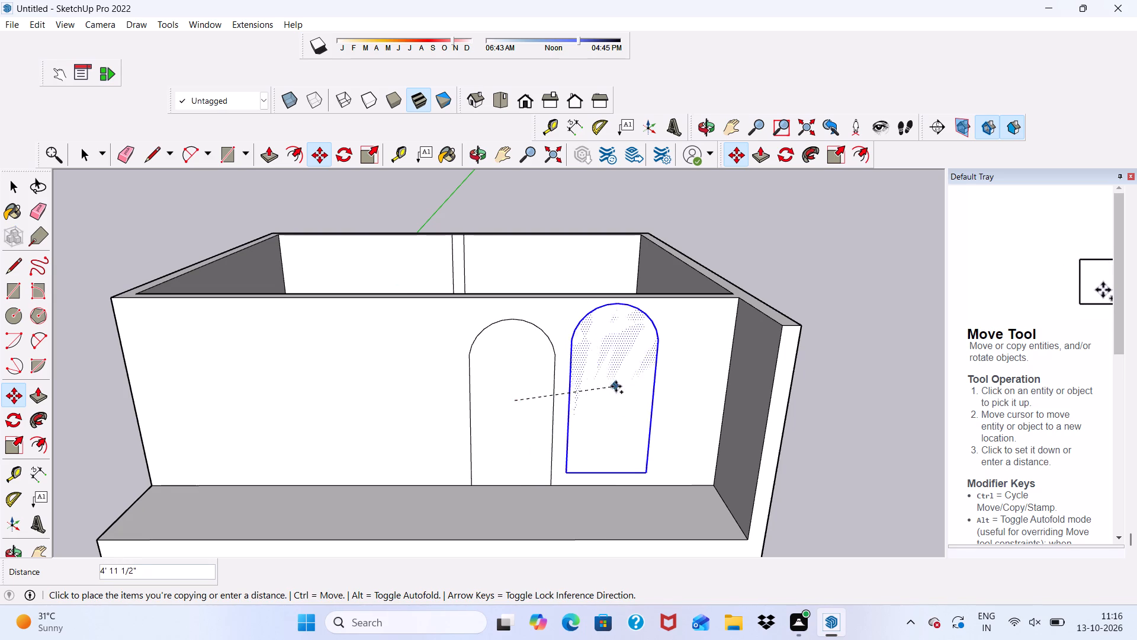
pyautogui.click(634, 395)
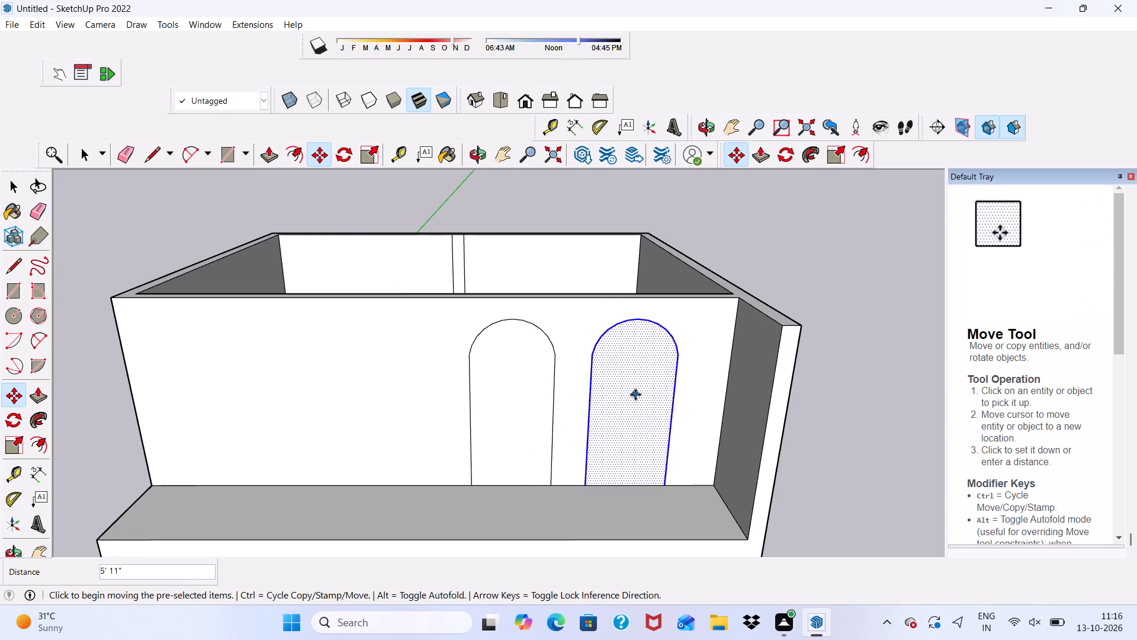
pyautogui.press('space')
pyautogui.click(810, 261)
# Offset the right arch's outline outward by 3" to form a frame border.
pyautogui.scroll(4, 587, 405)
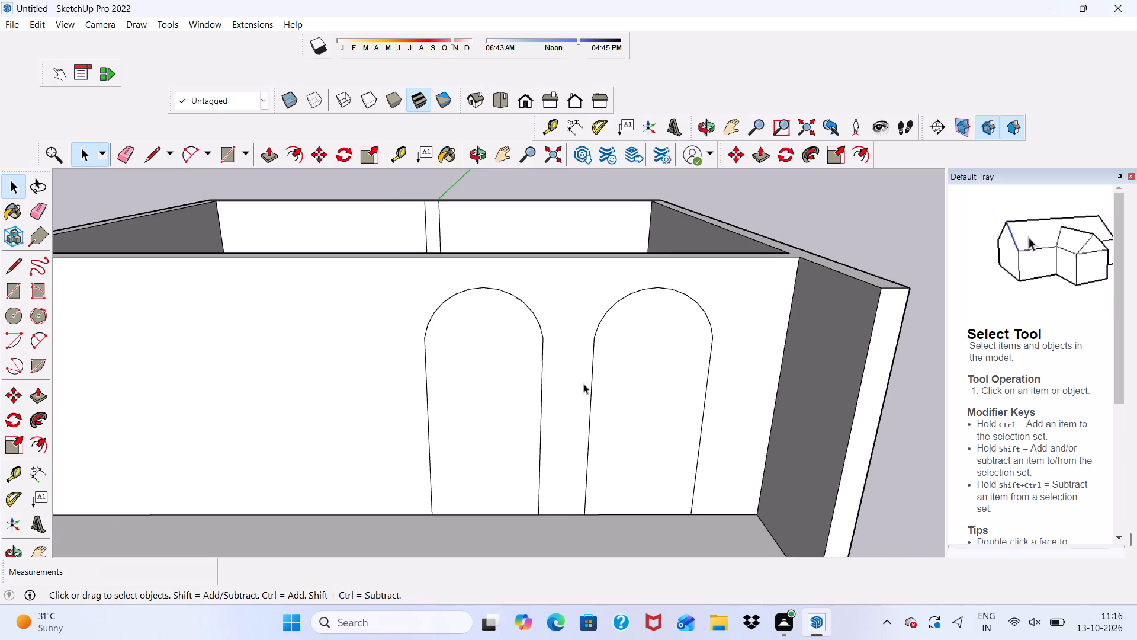
pyautogui.scroll(1, 611, 398)
pyautogui.click(611, 398)
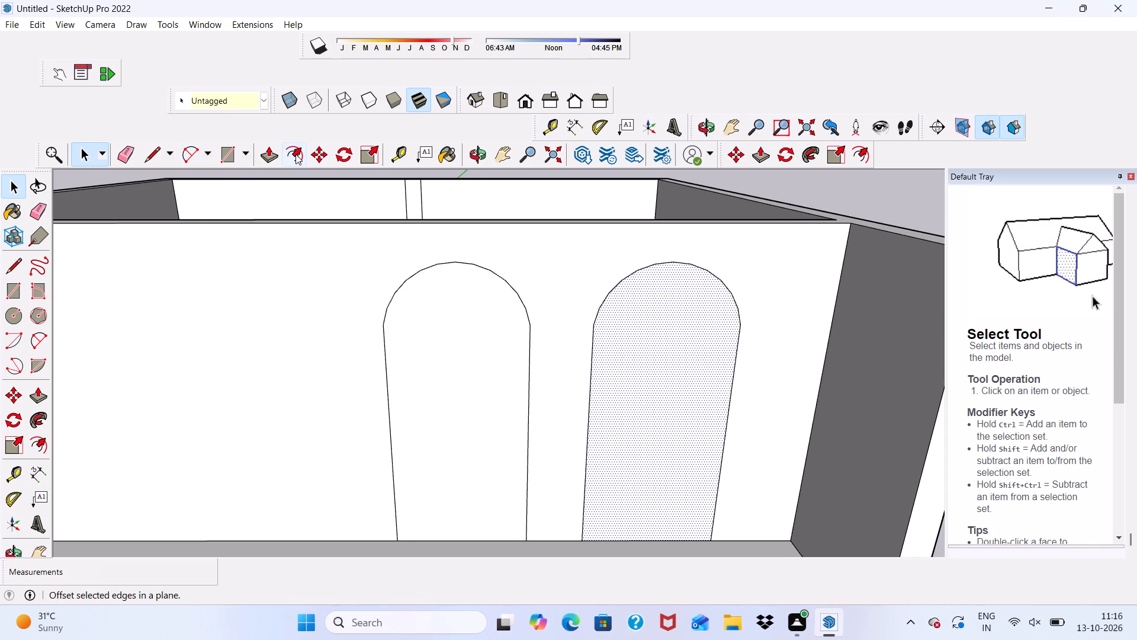
pyautogui.click(296, 154)
pyautogui.click(598, 373)
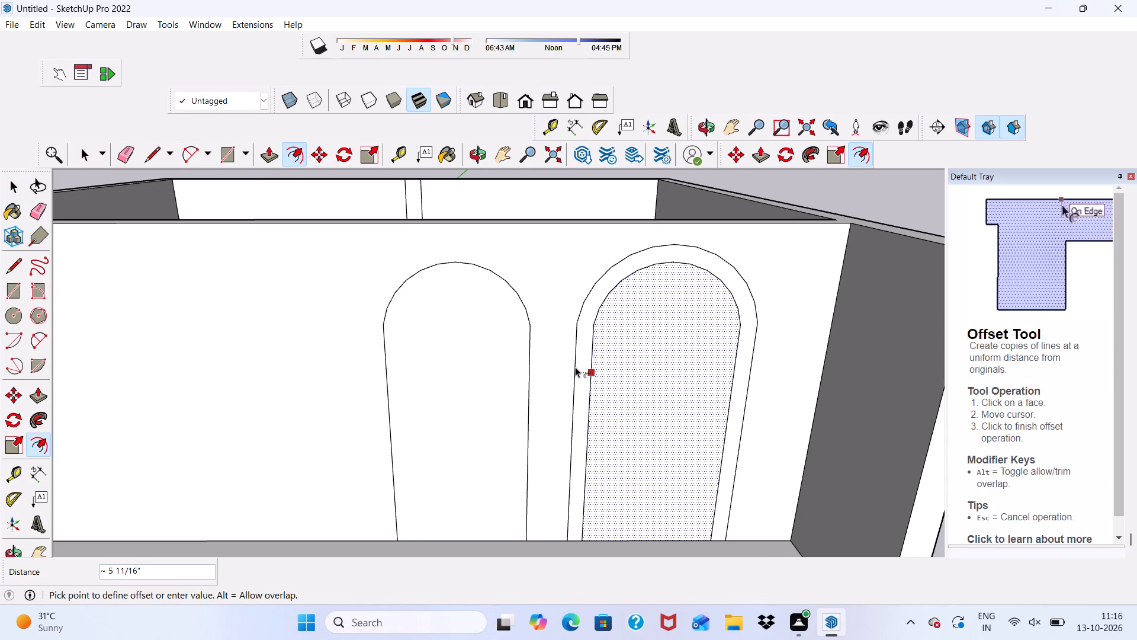
pyautogui.press('3')
pyautogui.hotkey('shift', '"')
pyautogui.press('Return')
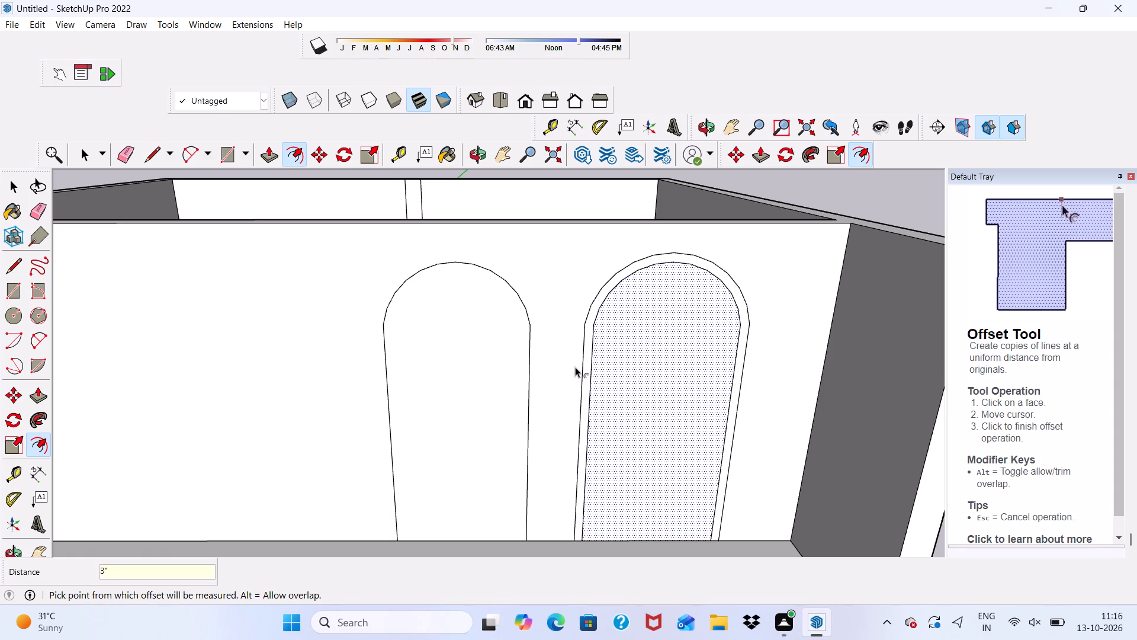
pyautogui.press('space')
# Offset the left arch's outline outward by 3" to form a matching frame border.
pyautogui.click(429, 349)
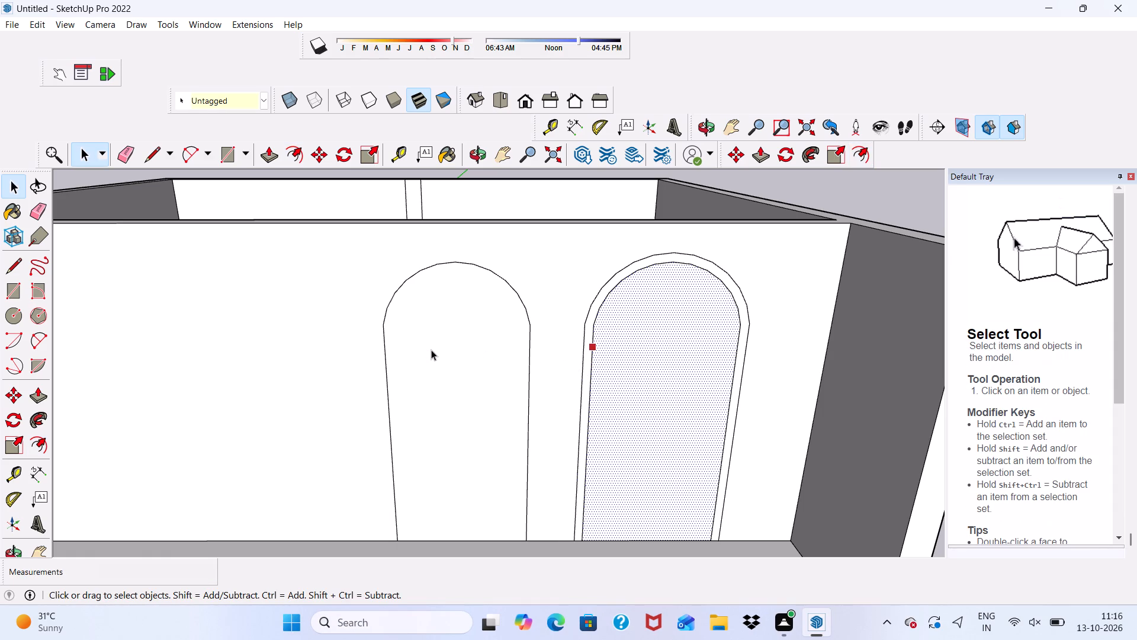
pyautogui.moveTo(298, 151); pyautogui.dragTo(305, 153)
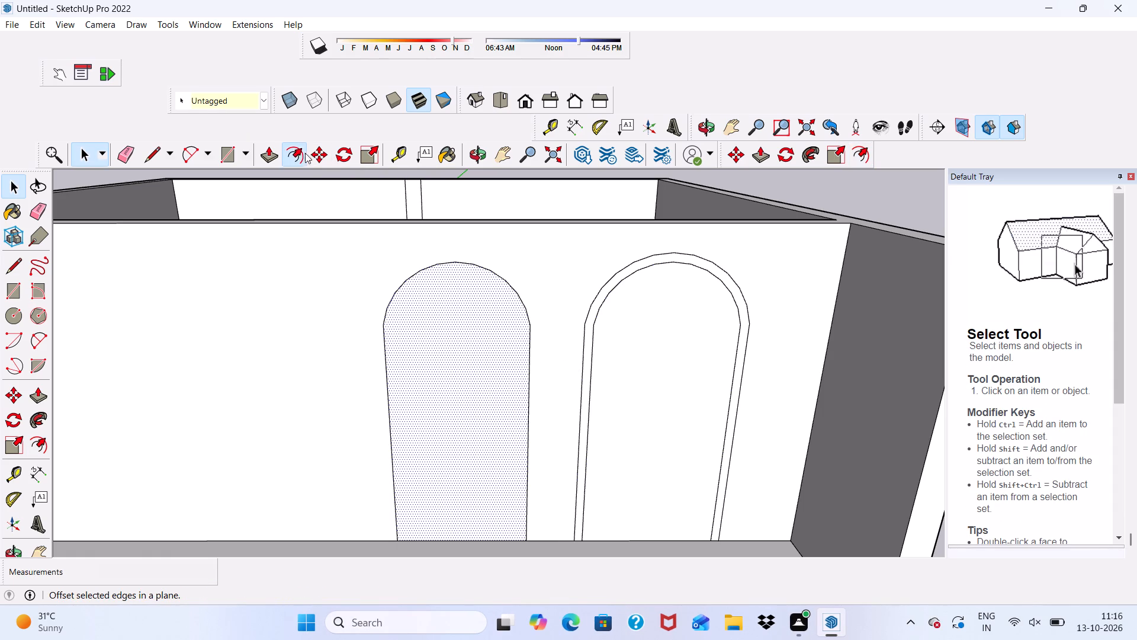
pyautogui.moveTo(305, 153); pyautogui.dragTo(307, 155)
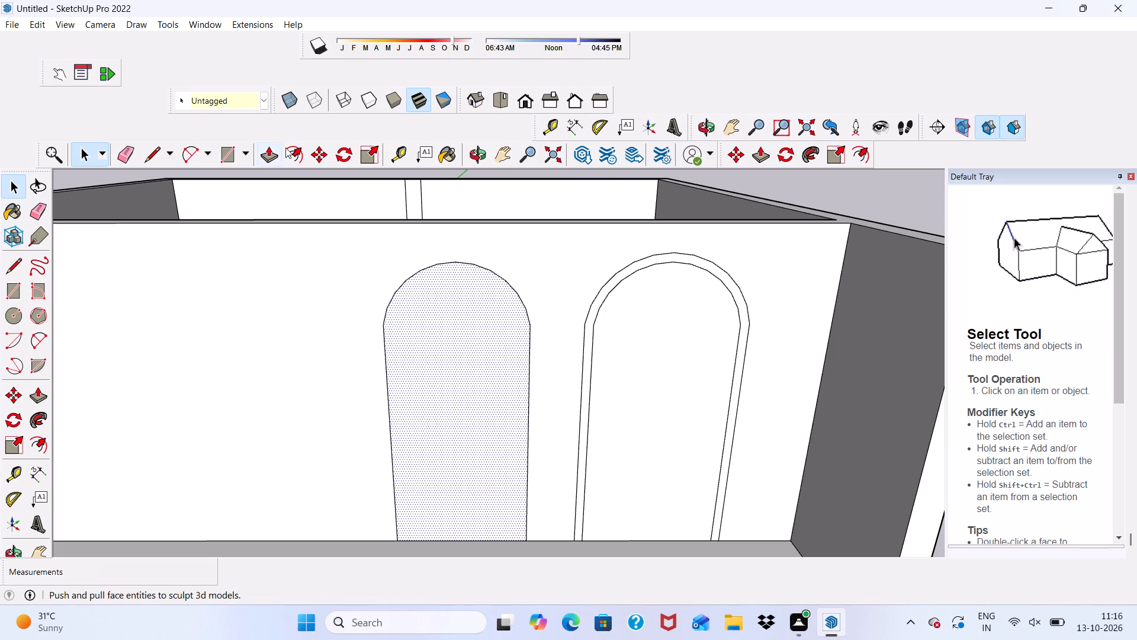
pyautogui.moveTo(296, 148); pyautogui.dragTo(315, 161)
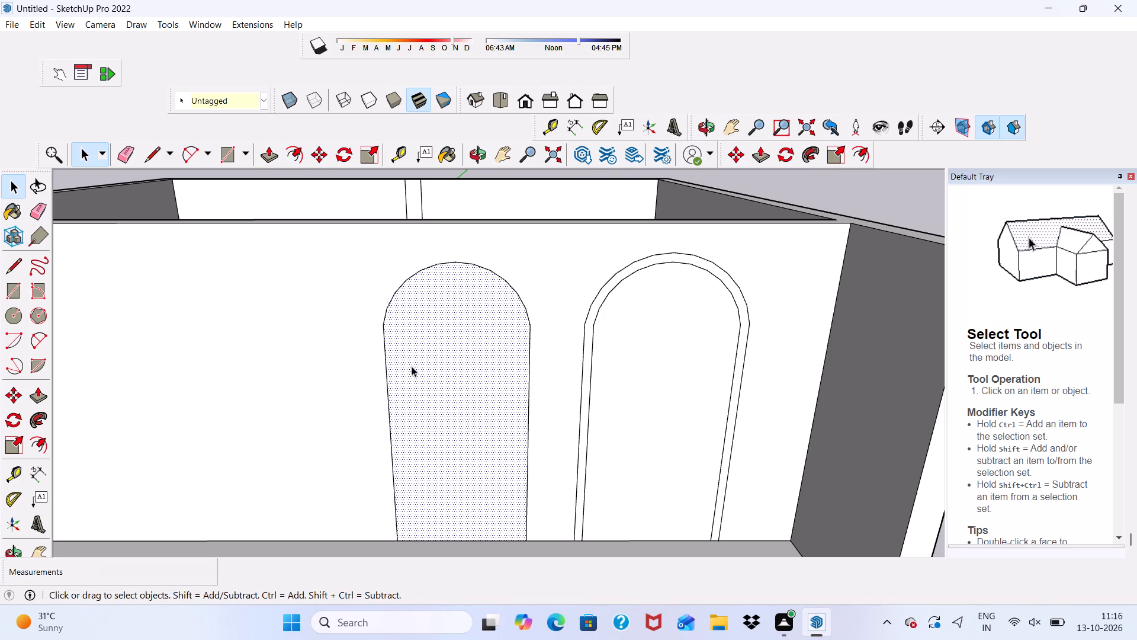
pyautogui.scroll(-1, 417, 373)
pyautogui.click(293, 152)
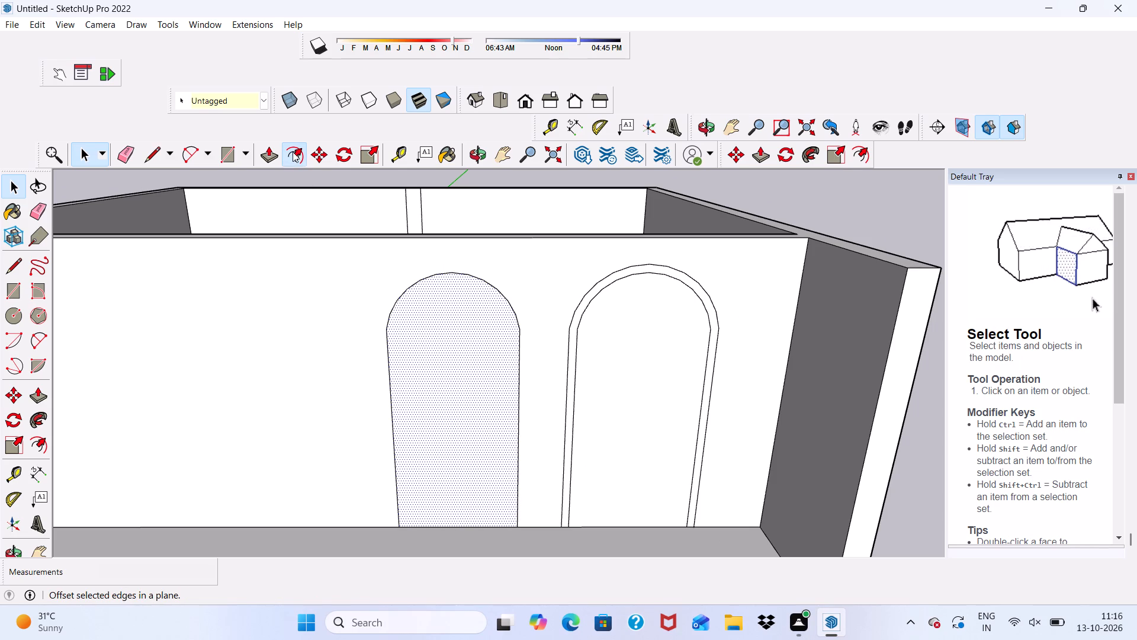
pyautogui.click(381, 354)
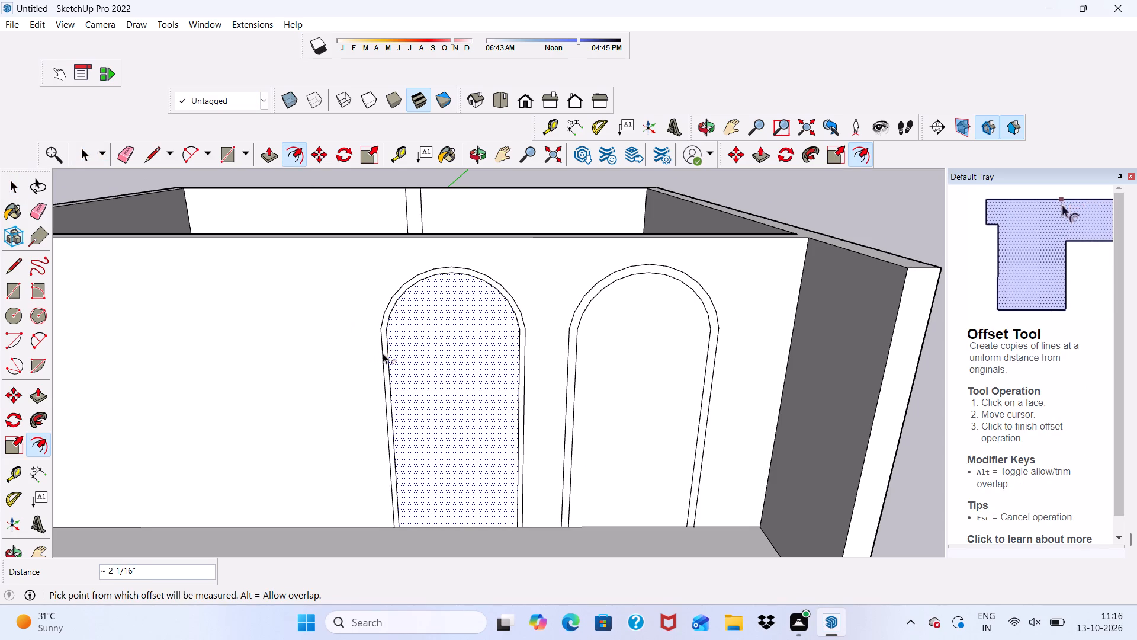
pyautogui.hotkey('ctrl', 'z')
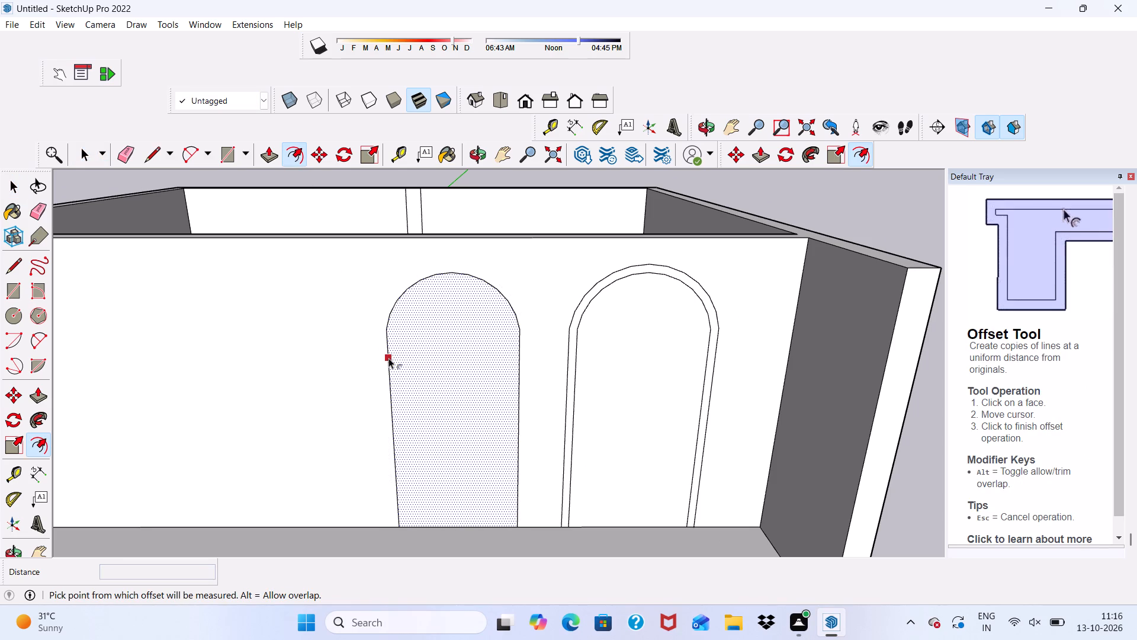
pyautogui.click(388, 358)
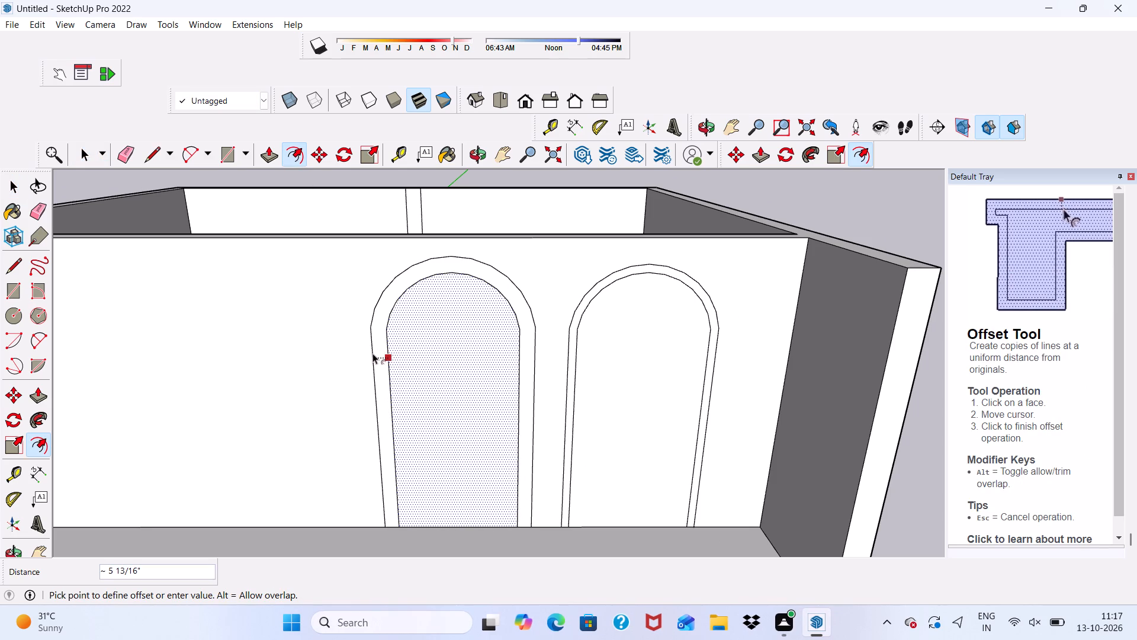
pyautogui.press('3')
pyautogui.hotkey('shift', '"')
pyautogui.press('Return')
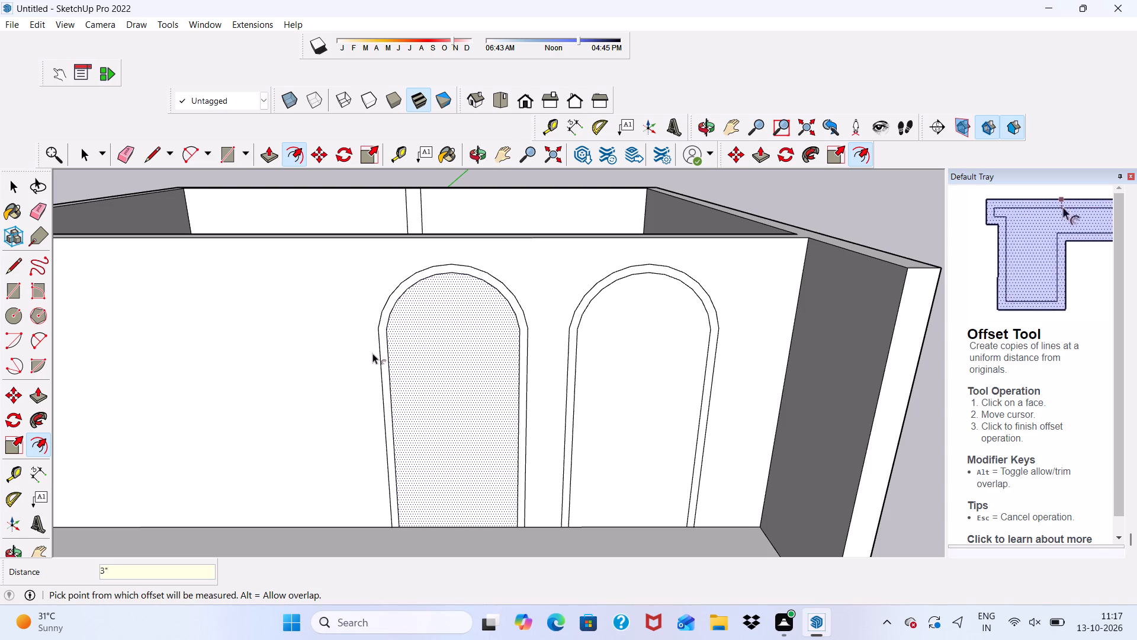
pyautogui.press('space')
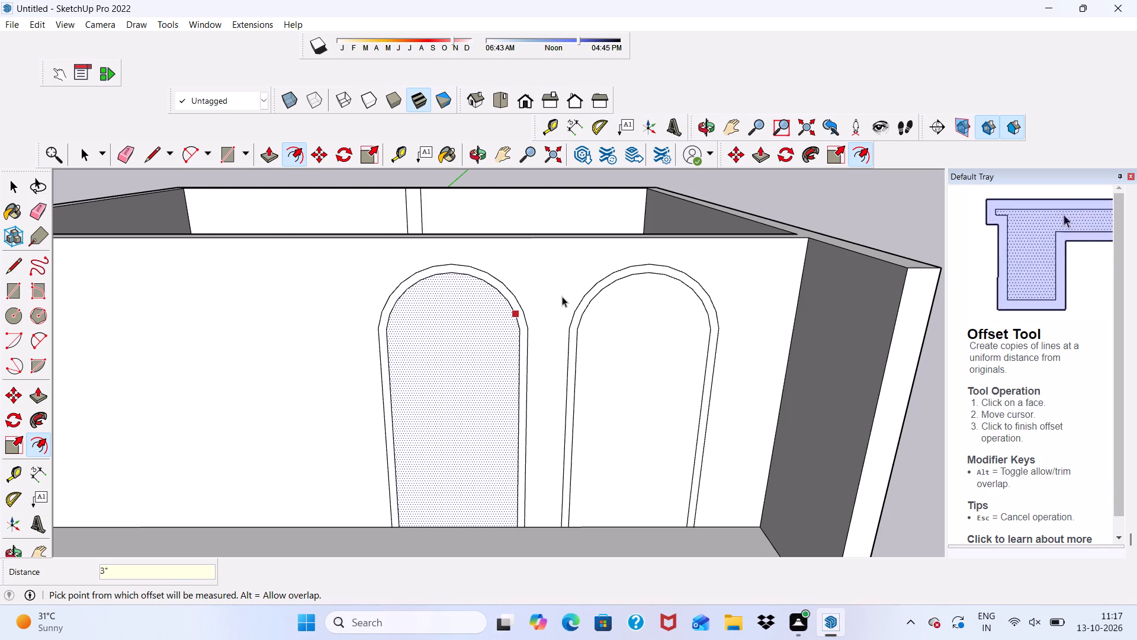
pyautogui.click(802, 195)
# Push/Pull the left arch's frame border 3" outward from the wall.
pyautogui.scroll(-7, 402, 527)
pyautogui.moveTo(407, 485); pyautogui.dragTo(423, 433, button='middle')
pyautogui.scroll(7, 424, 434)
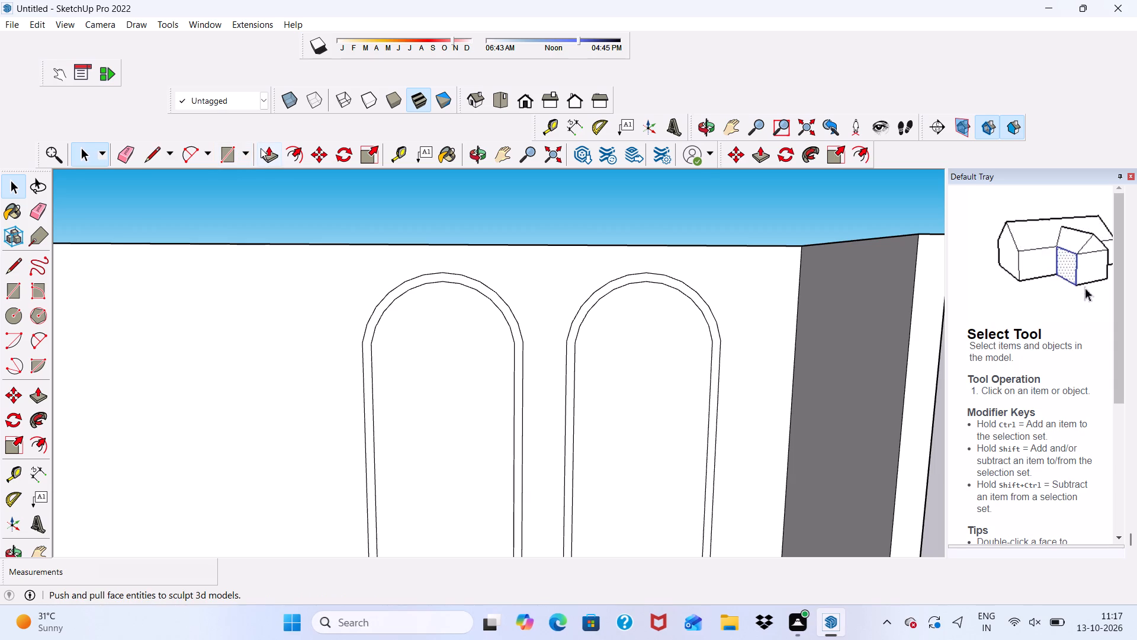
pyautogui.moveTo(261, 148); pyautogui.dragTo(259, 154)
pyautogui.scroll(5, 316, 438)
pyautogui.click(399, 360)
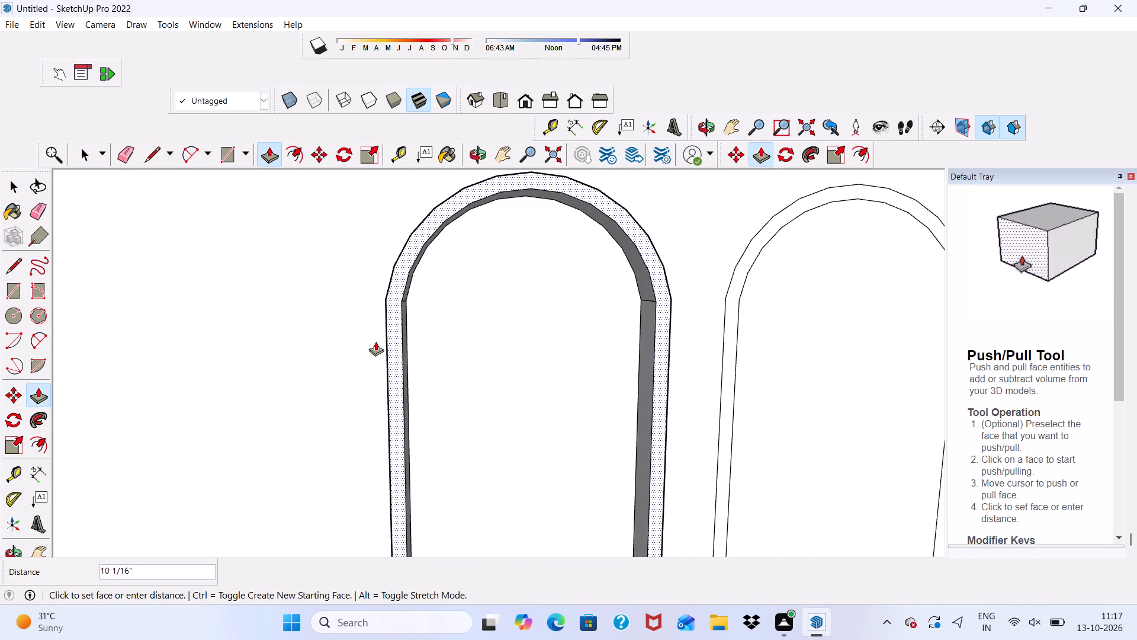
pyautogui.write('3"')
pyautogui.press('Return')
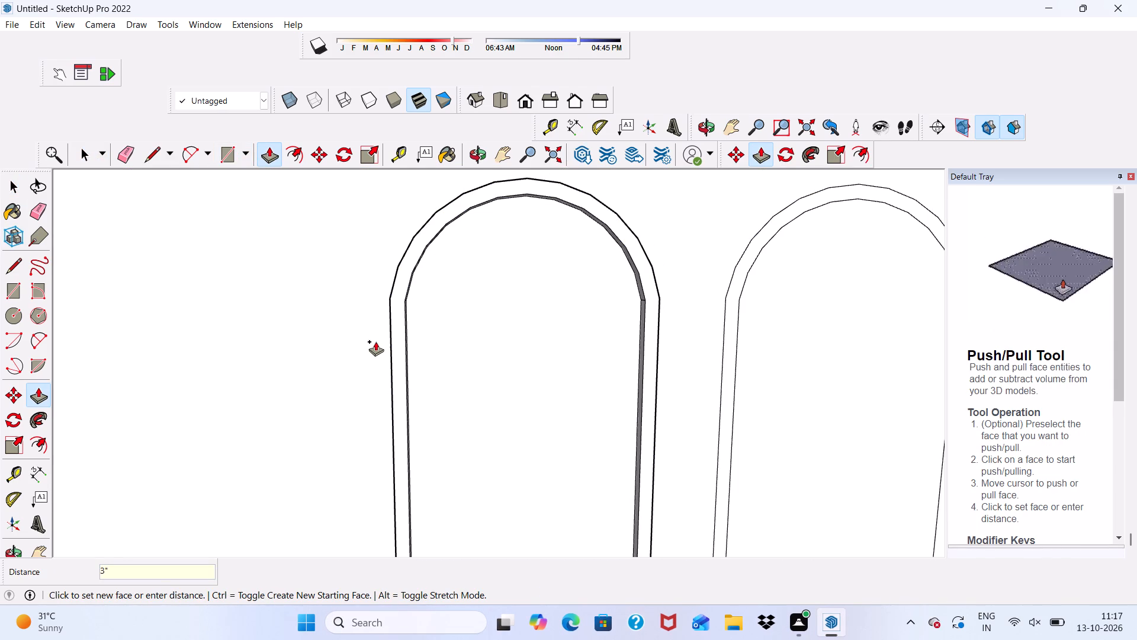
# Push/Pull the right arch's frame border 3" outward from the wall.
pyautogui.scroll(-8, 343, 360)
pyautogui.scroll(5, 480, 374)
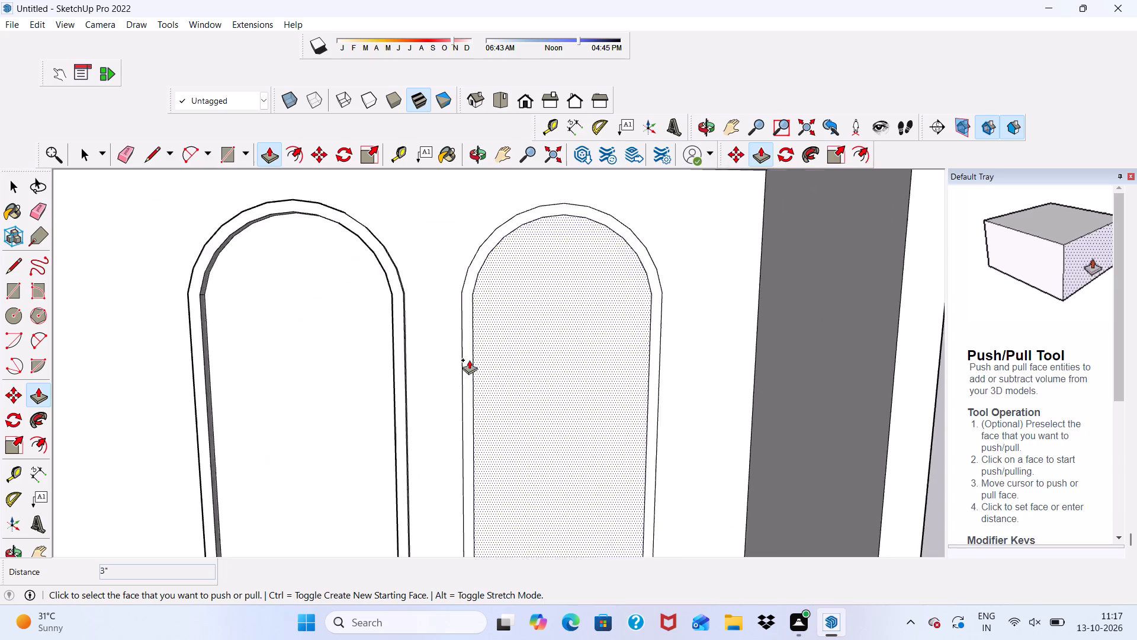
pyautogui.scroll(4, 469, 360)
pyautogui.click(471, 347)
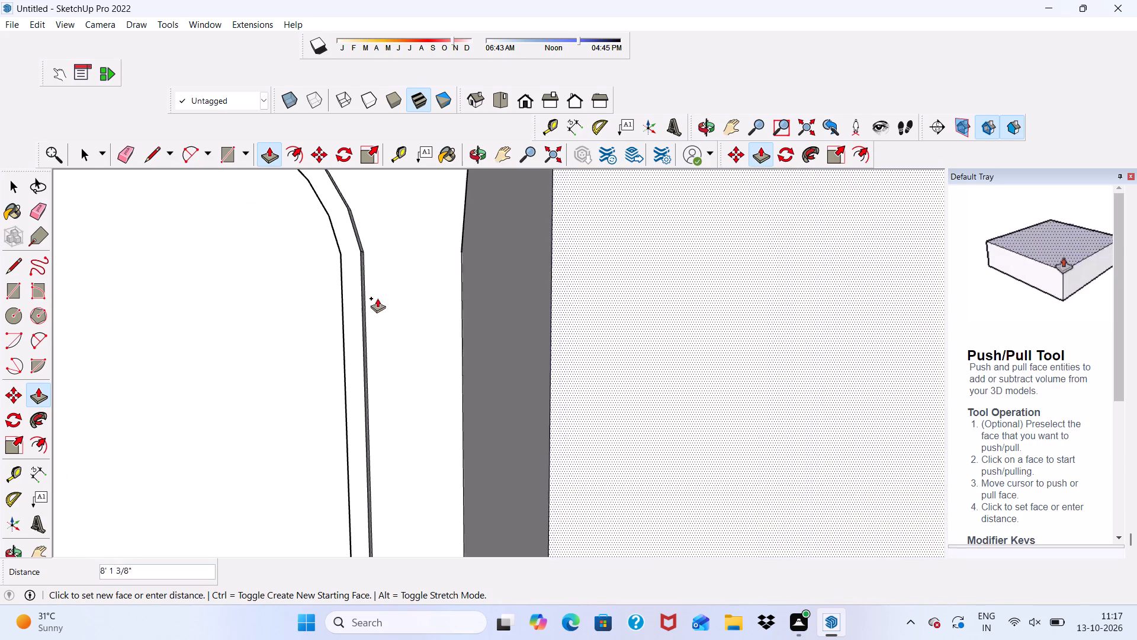
pyautogui.press('3')
pyautogui.hotkey('shift', '"')
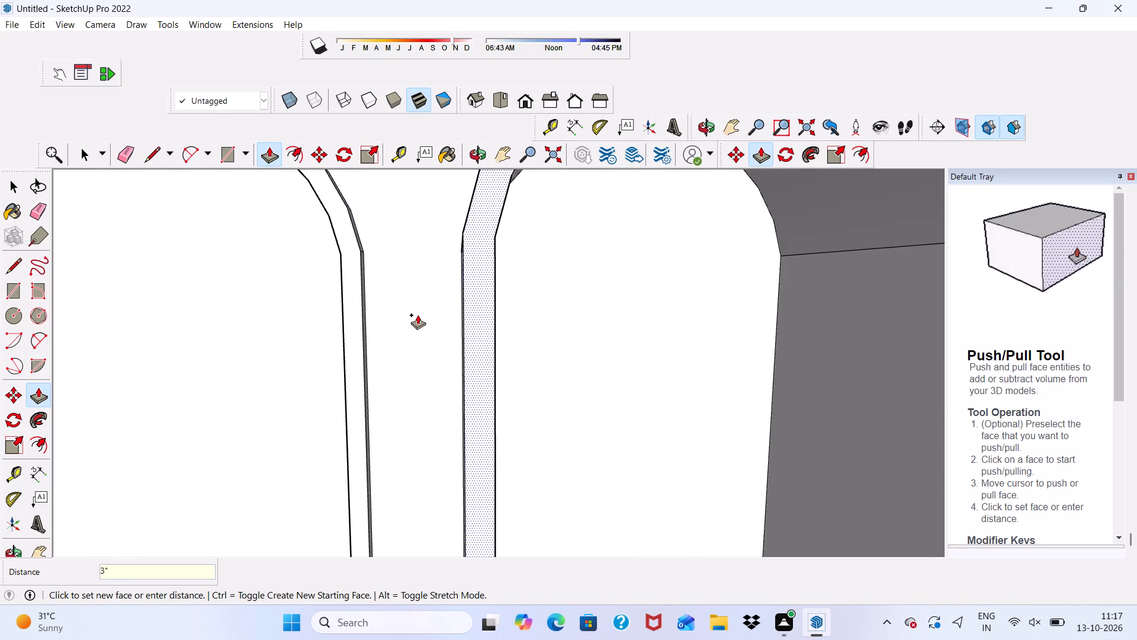
pyautogui.press('Return')
pyautogui.scroll(-5, 394, 288)
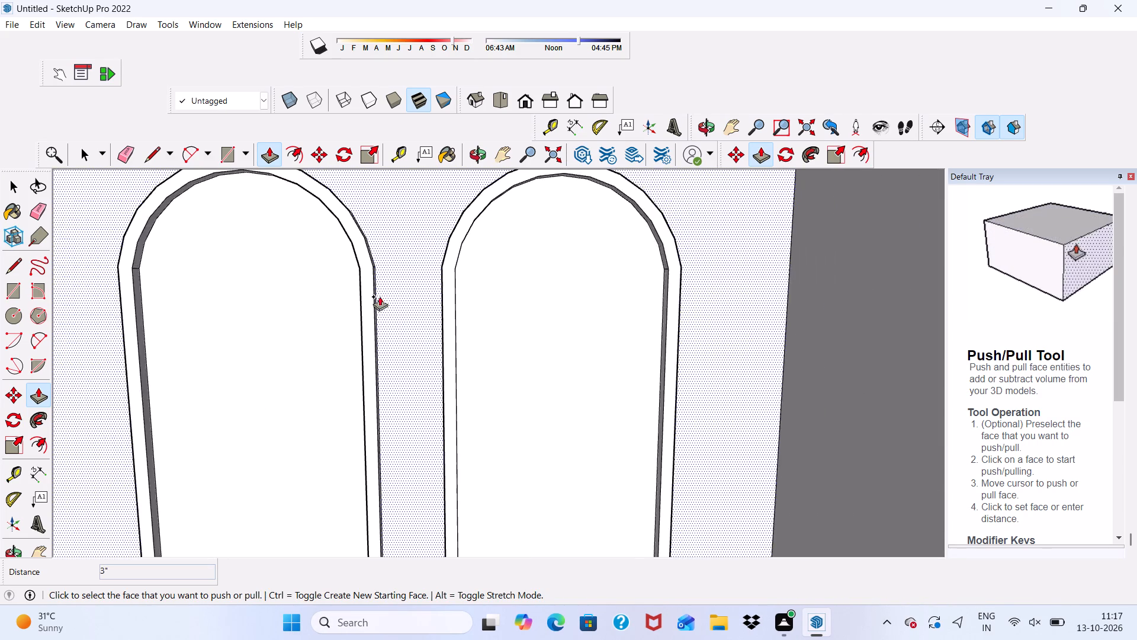
pyautogui.scroll(-4, 358, 301)
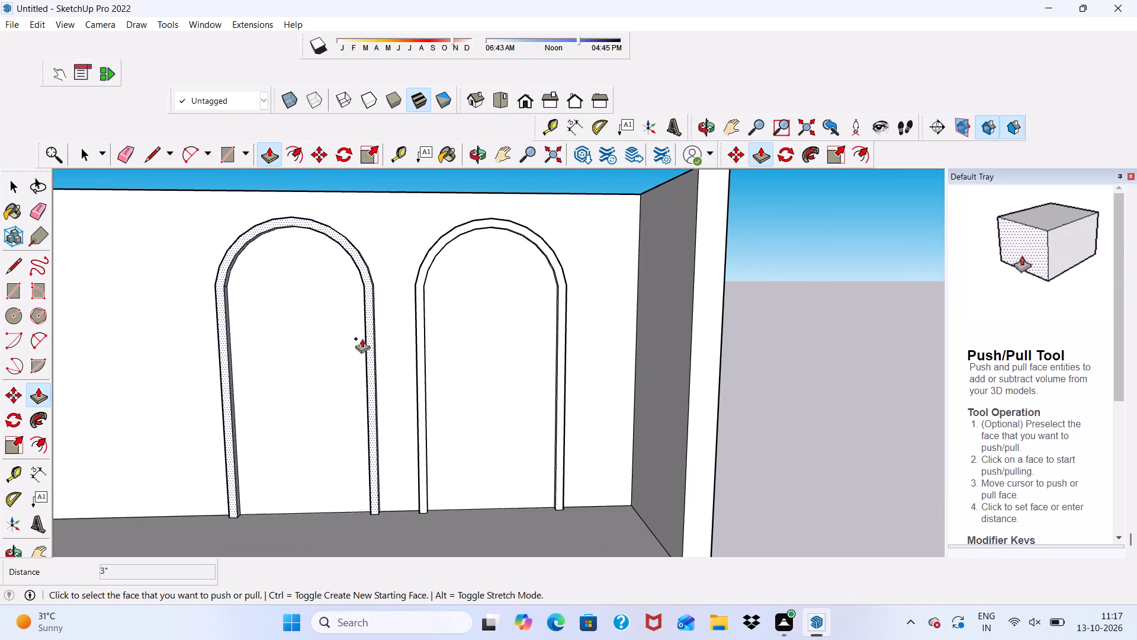
# Push/Pull the face inside the left arch 9" back through the upper-storey front wall to cut an opening.
pyautogui.press('space')
pyautogui.scroll(6, 311, 312)
pyautogui.scroll(-7, 311, 312)
pyautogui.moveTo(332, 340); pyautogui.dragTo(180, 405, button='middle')
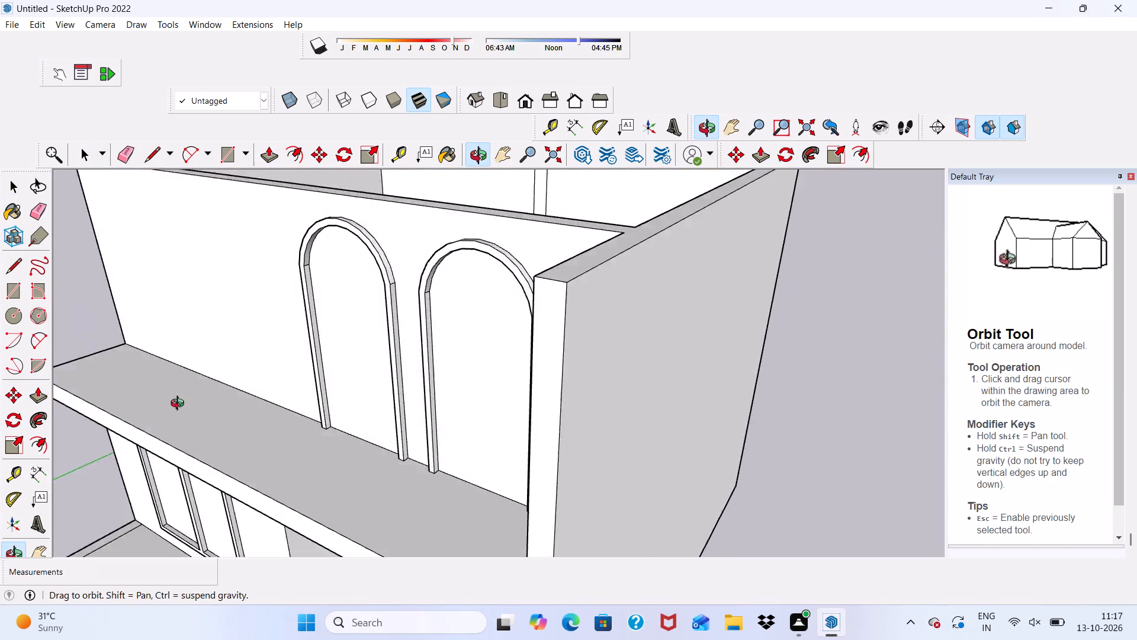
pyautogui.moveTo(180, 405); pyautogui.dragTo(232, 314, button='middle')
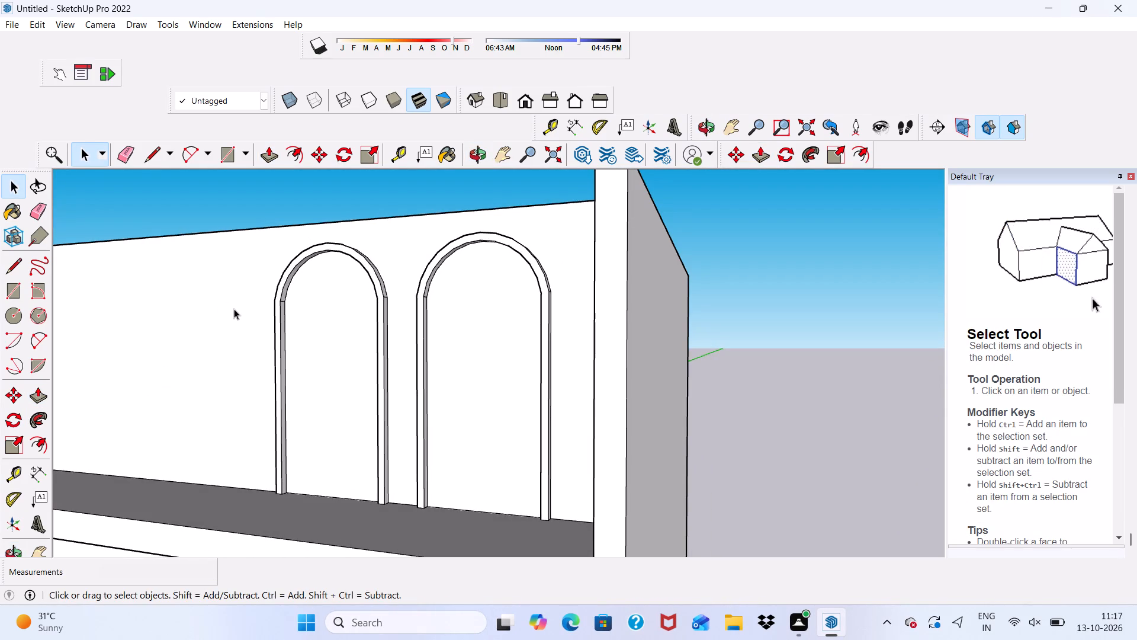
pyautogui.scroll(-2, 277, 396)
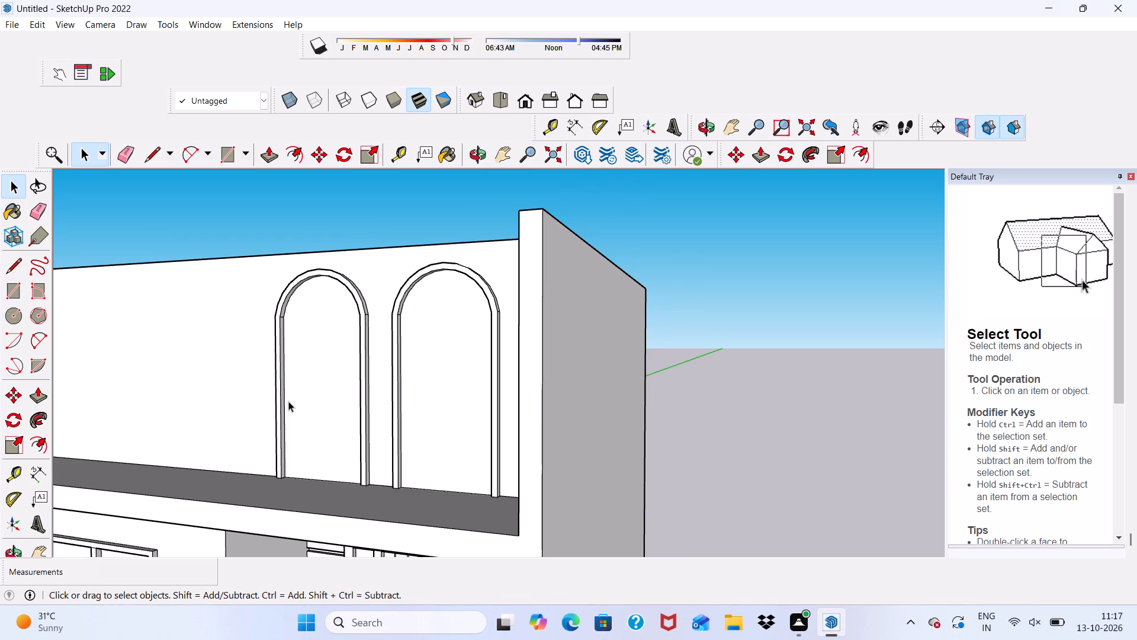
pyautogui.scroll(-5, 307, 425)
pyautogui.click(317, 391)
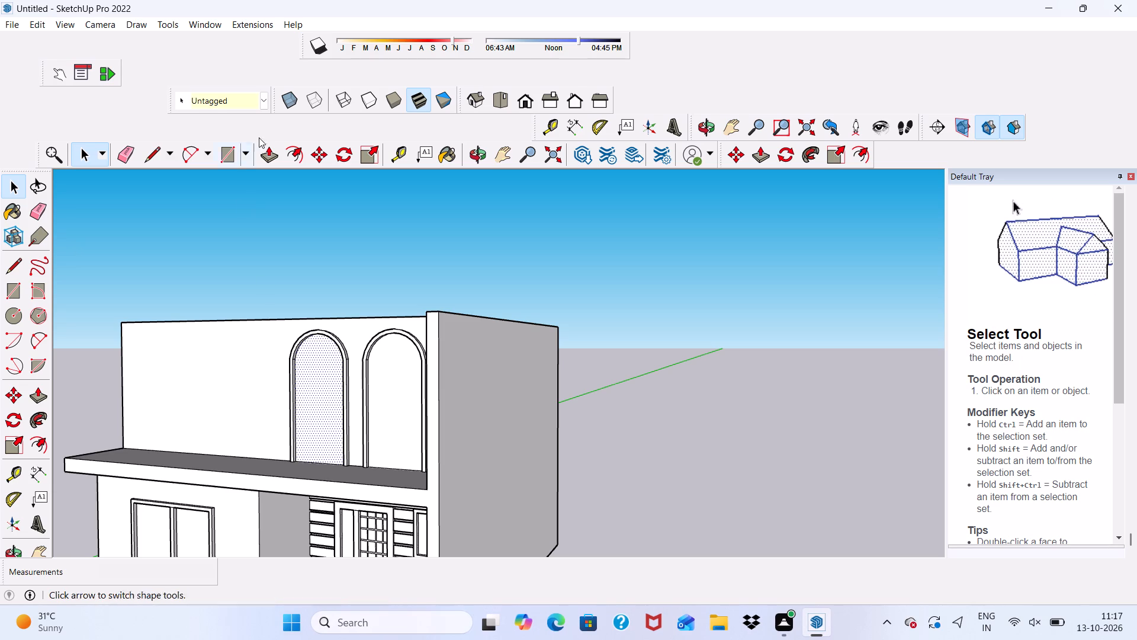
pyautogui.click(269, 151)
pyautogui.scroll(4, 297, 386)
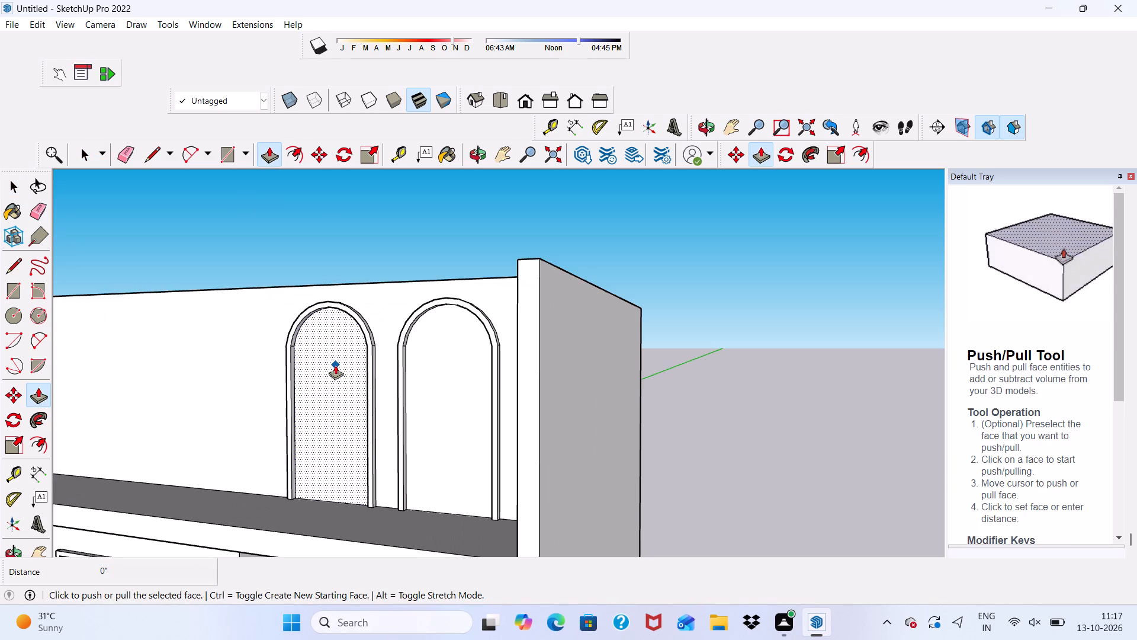
pyautogui.click(335, 365)
pyautogui.moveTo(377, 272); pyautogui.dragTo(380, 465, button='middle')
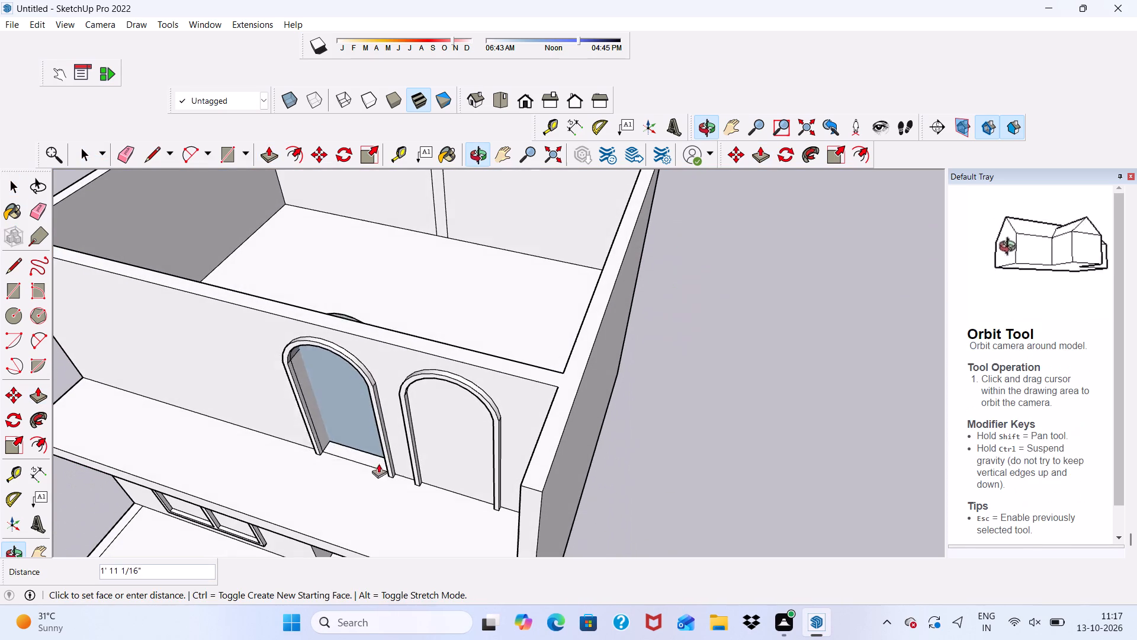
pyautogui.scroll(5, 374, 327)
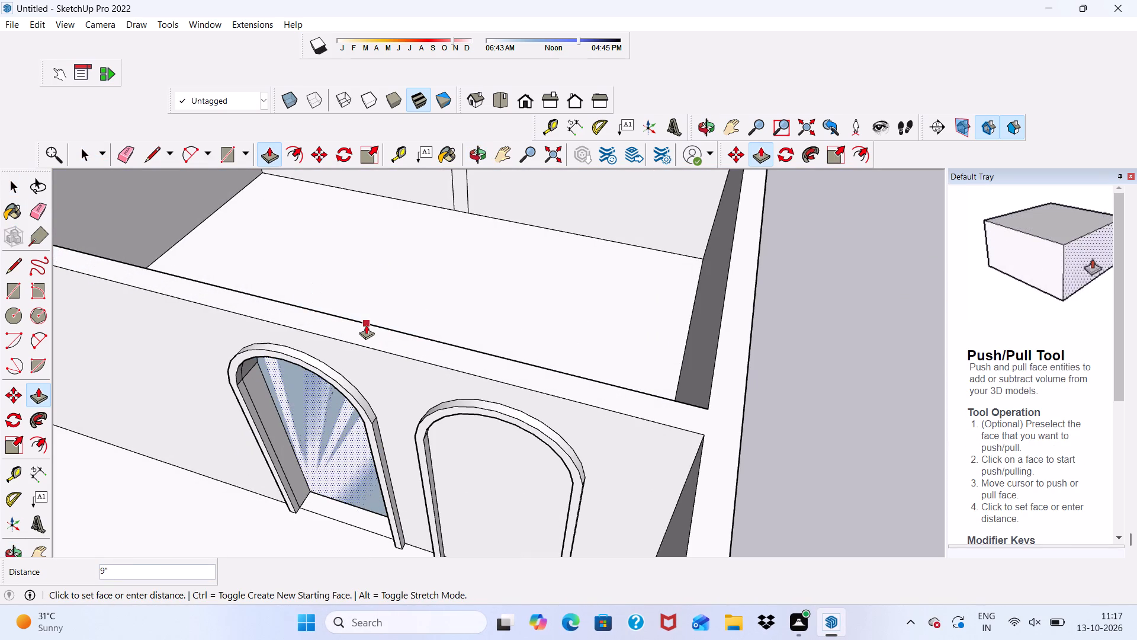
pyautogui.click(366, 325)
# Push/Pull the face inside the right arch 9" back through the wall to cut the matching opening.
pyautogui.scroll(-1, 417, 408)
pyautogui.moveTo(420, 409); pyautogui.dragTo(474, 283, button='middle')
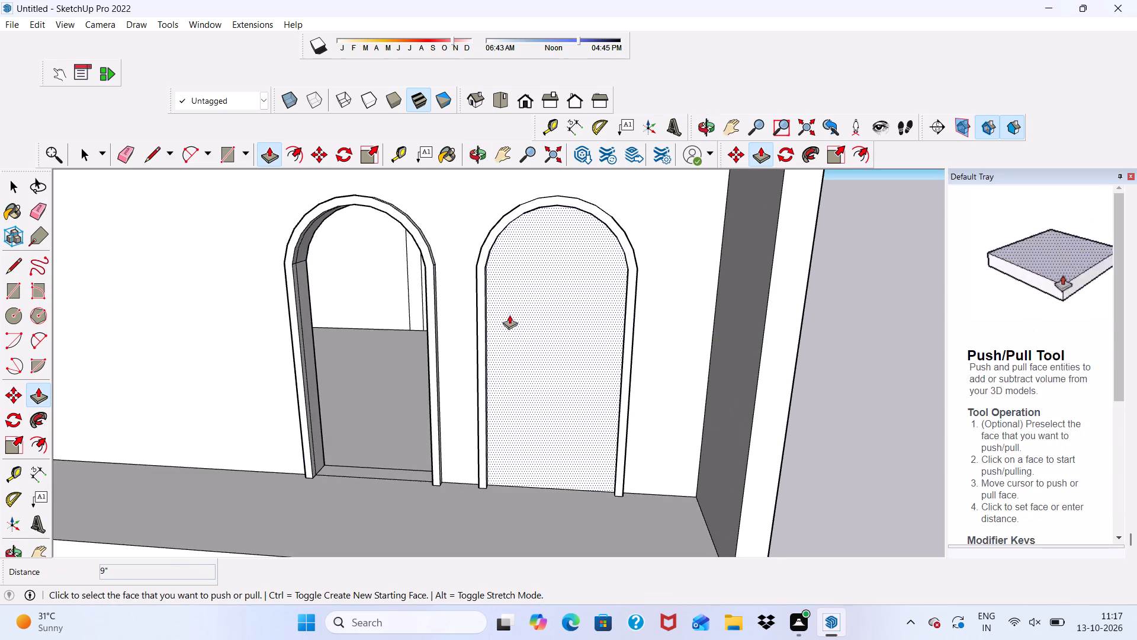
pyautogui.click(519, 324)
pyautogui.moveTo(564, 249); pyautogui.dragTo(565, 292, button='middle')
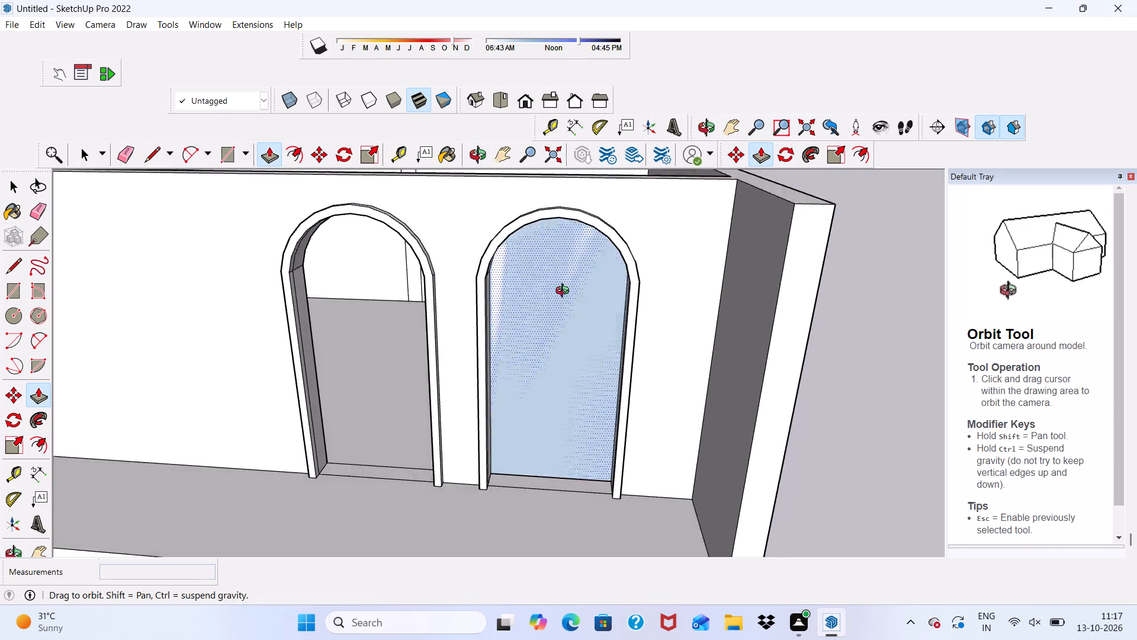
pyautogui.moveTo(565, 292); pyautogui.dragTo(453, 456, button='middle')
pyautogui.scroll(4, 554, 337)
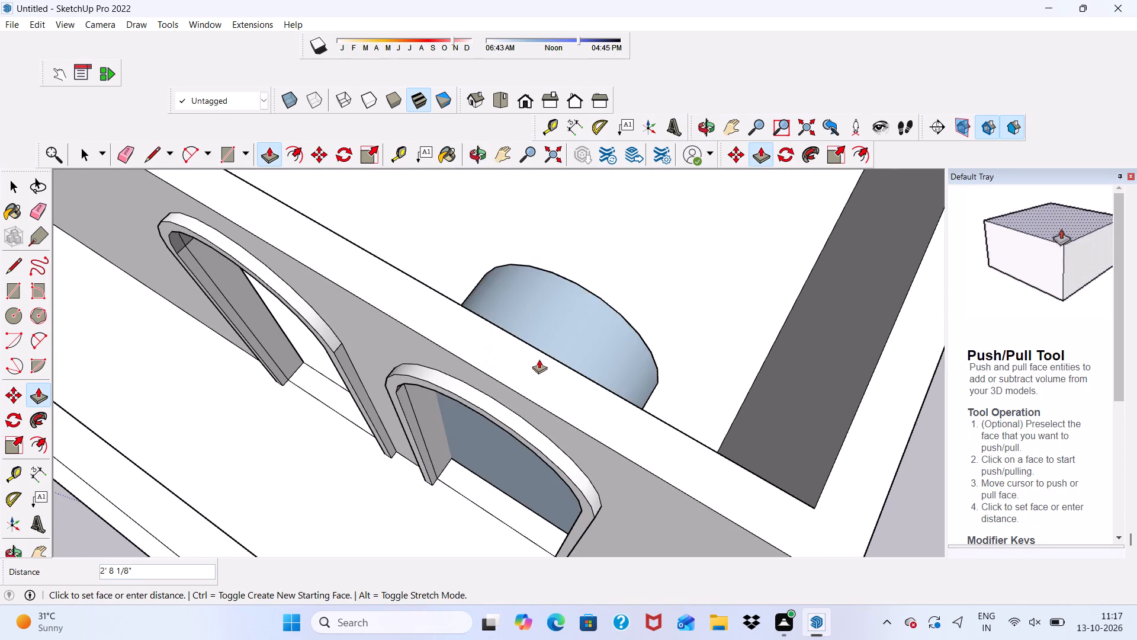
pyautogui.click(543, 353)
# Erase the two stray vertical lines on the inner face of the upper storey's back wall.
pyautogui.scroll(-3, 544, 377)
pyautogui.moveTo(525, 412); pyautogui.dragTo(616, 207, button='middle')
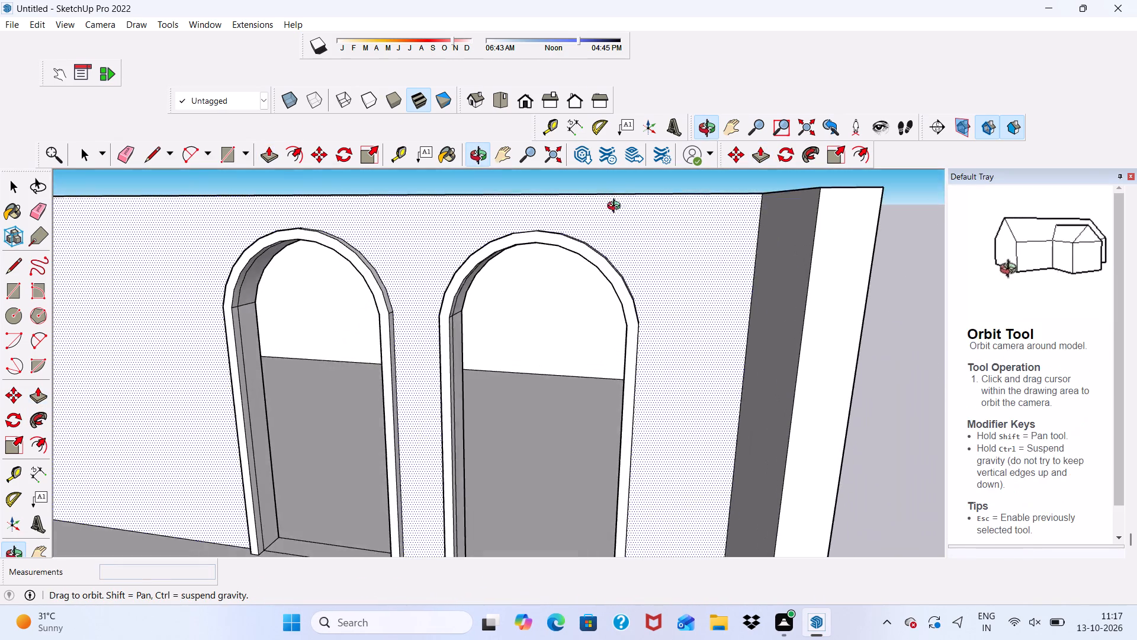
pyautogui.moveTo(616, 207); pyautogui.dragTo(614, 204, button='middle')
pyautogui.scroll(-5, 470, 310)
pyautogui.moveTo(416, 401); pyautogui.dragTo(508, 331, button='middle')
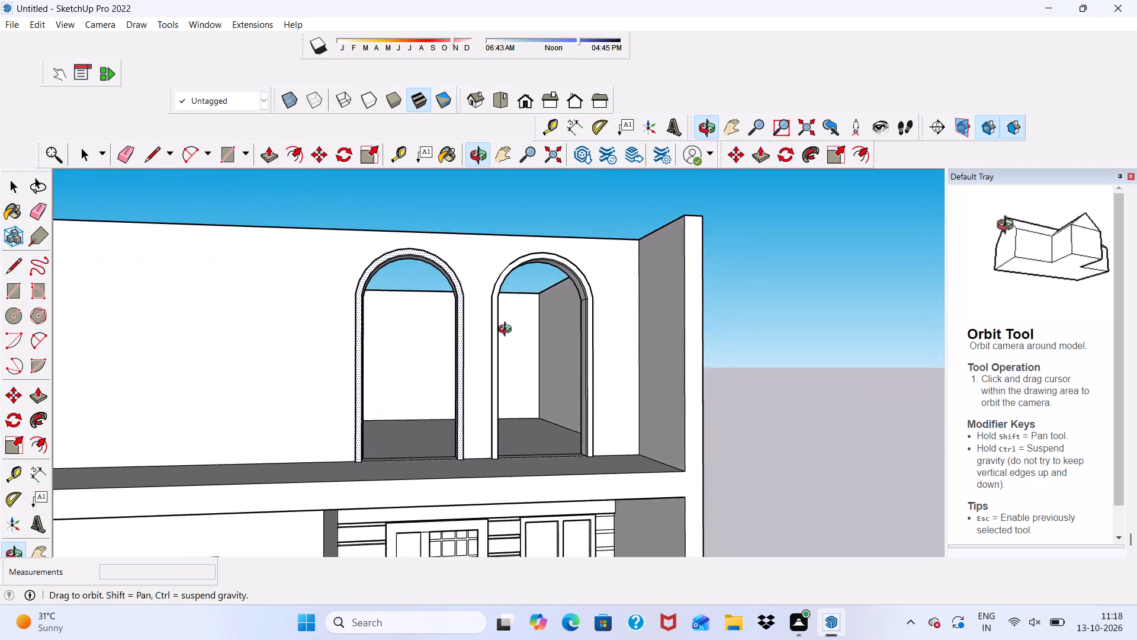
pyautogui.moveTo(508, 331); pyautogui.dragTo(491, 345, button='middle')
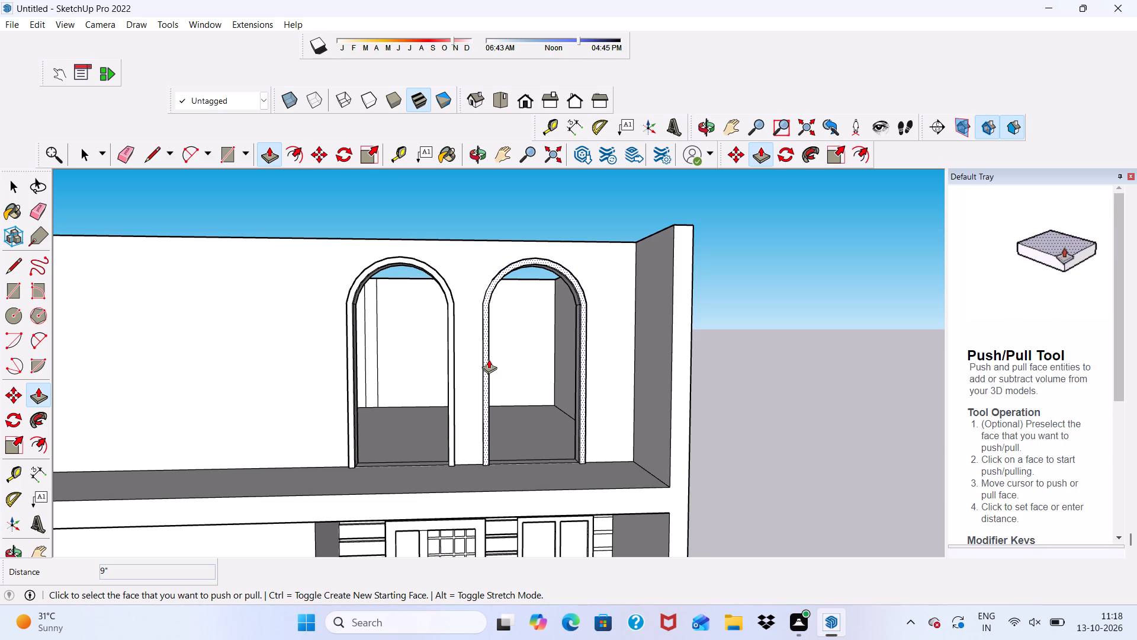
pyautogui.scroll(-2, 397, 296)
pyautogui.moveTo(417, 337); pyautogui.dragTo(341, 503, button='middle')
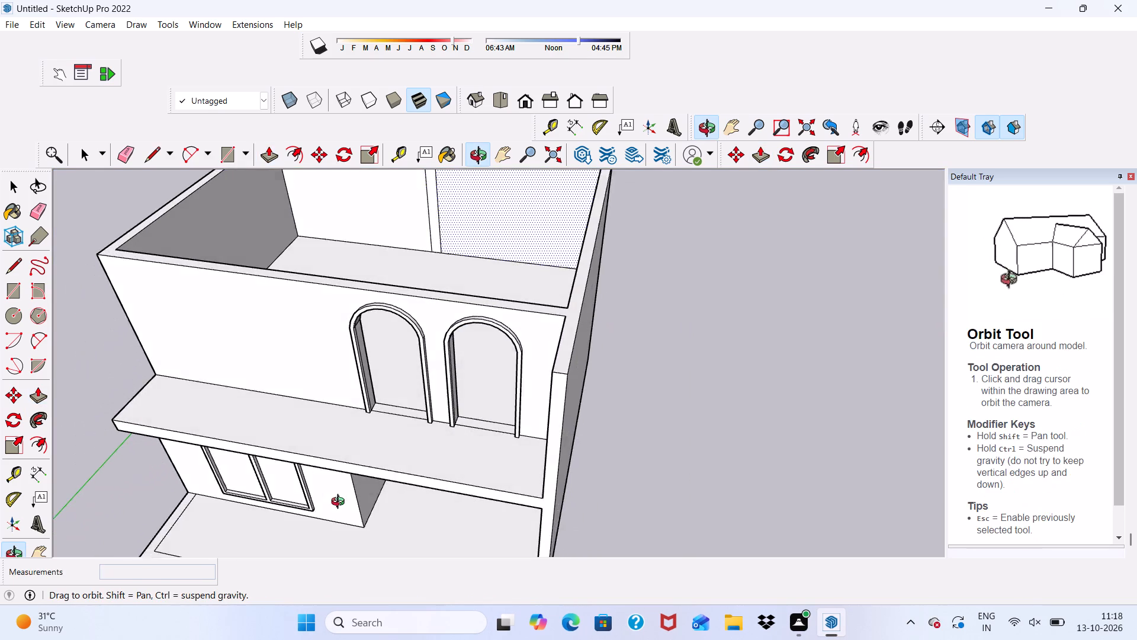
pyautogui.moveTo(341, 503); pyautogui.dragTo(337, 499, button='middle')
pyautogui.scroll(-10, 358, 310)
pyautogui.scroll(5, 217, 59)
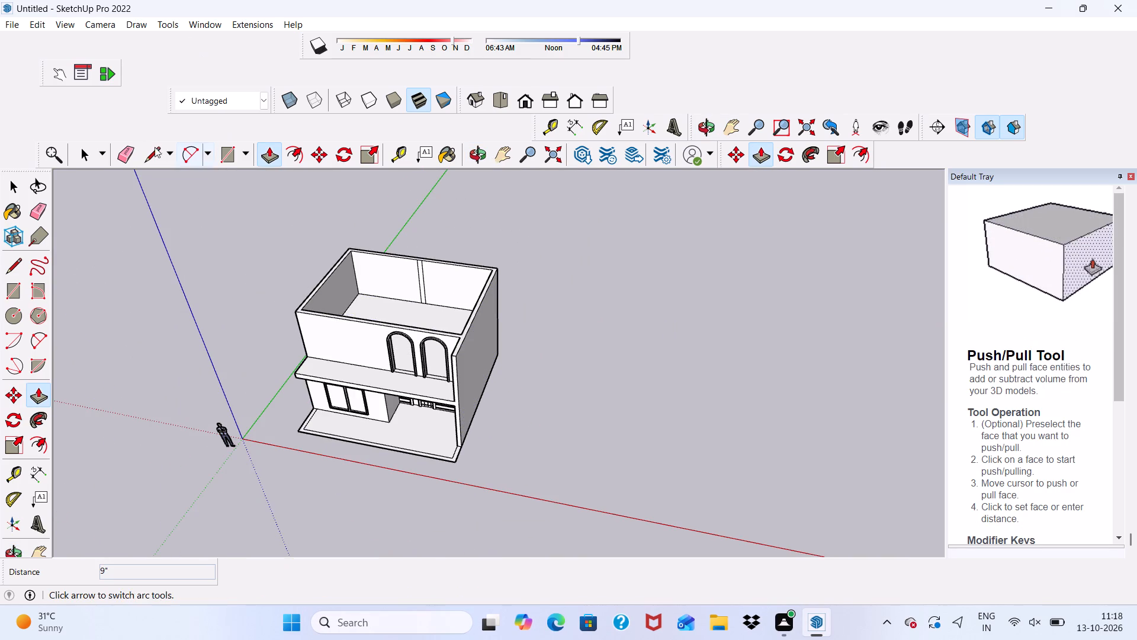
pyautogui.click(121, 151)
pyautogui.scroll(12, 388, 244)
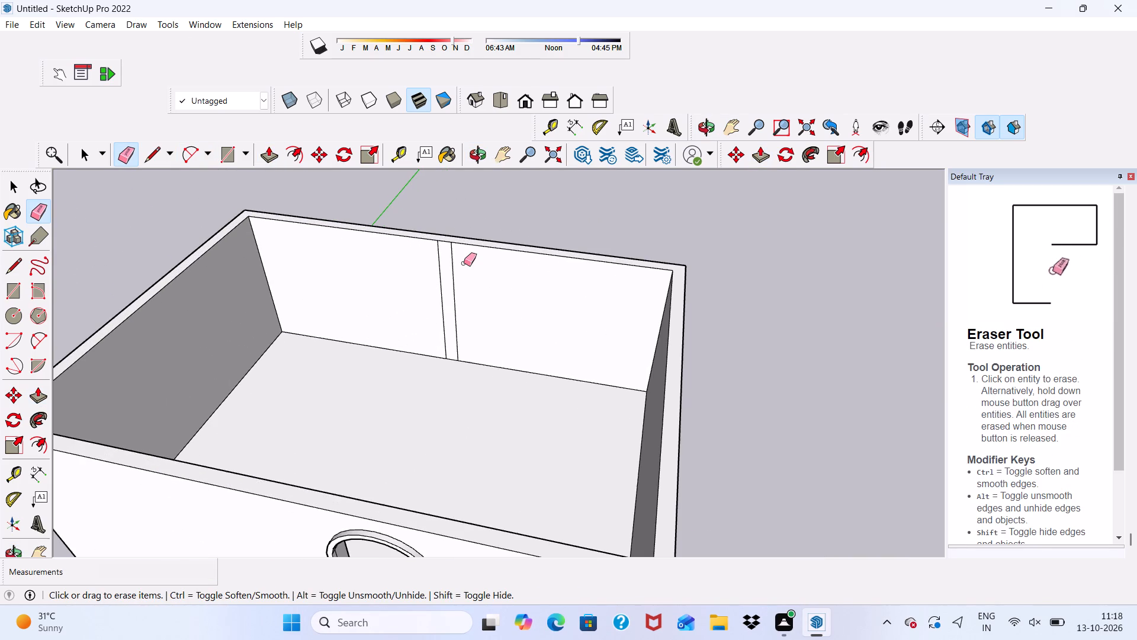
pyautogui.moveTo(462, 264); pyautogui.dragTo(423, 277)
# Examine the house from above and from the front, including the upper-storey front wall and its arched openings.
pyautogui.scroll(-5, 429, 286)
pyautogui.moveTo(455, 359); pyautogui.dragTo(175, 488, button='middle')
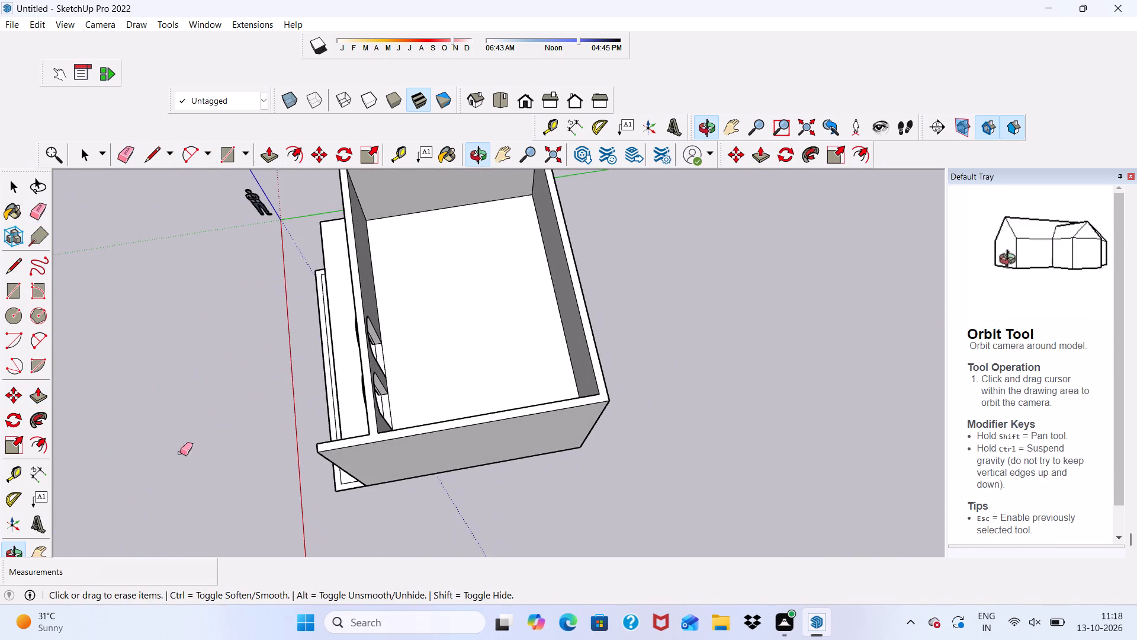
pyautogui.moveTo(298, 360); pyautogui.dragTo(417, 286, button='middle')
pyautogui.scroll(-9, 444, 285)
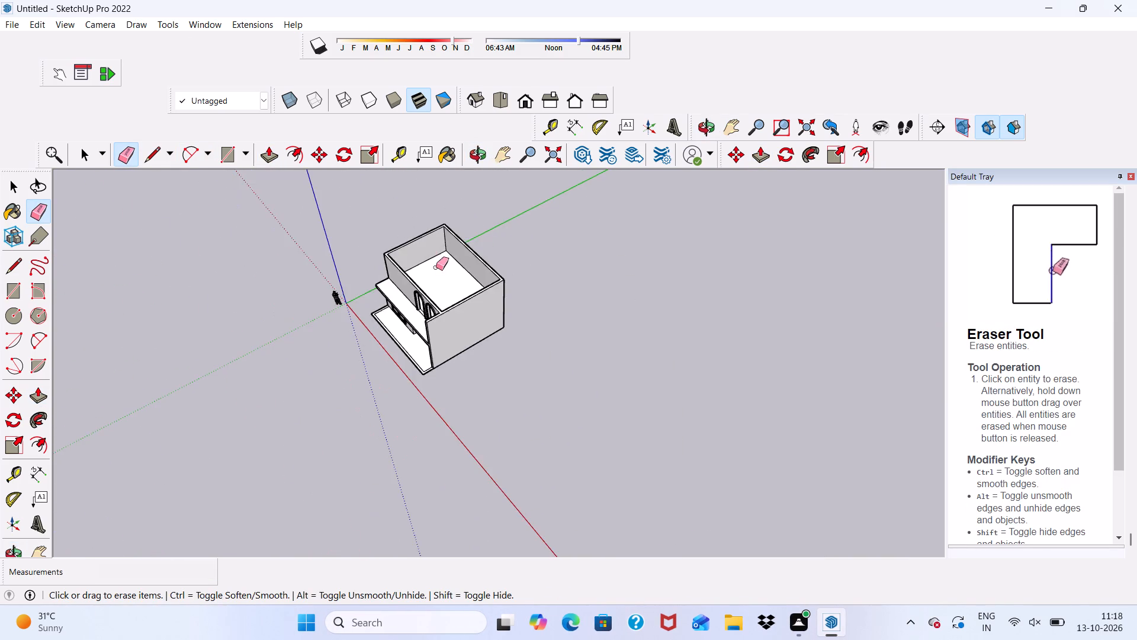
pyautogui.scroll(-20, 436, 267)
pyautogui.scroll(-2, 436, 267)
pyautogui.moveTo(391, 344); pyautogui.dragTo(518, 261, button='middle')
pyautogui.scroll(5, 518, 261)
pyautogui.scroll(20, 277, 374)
pyautogui.scroll(7, 277, 374)
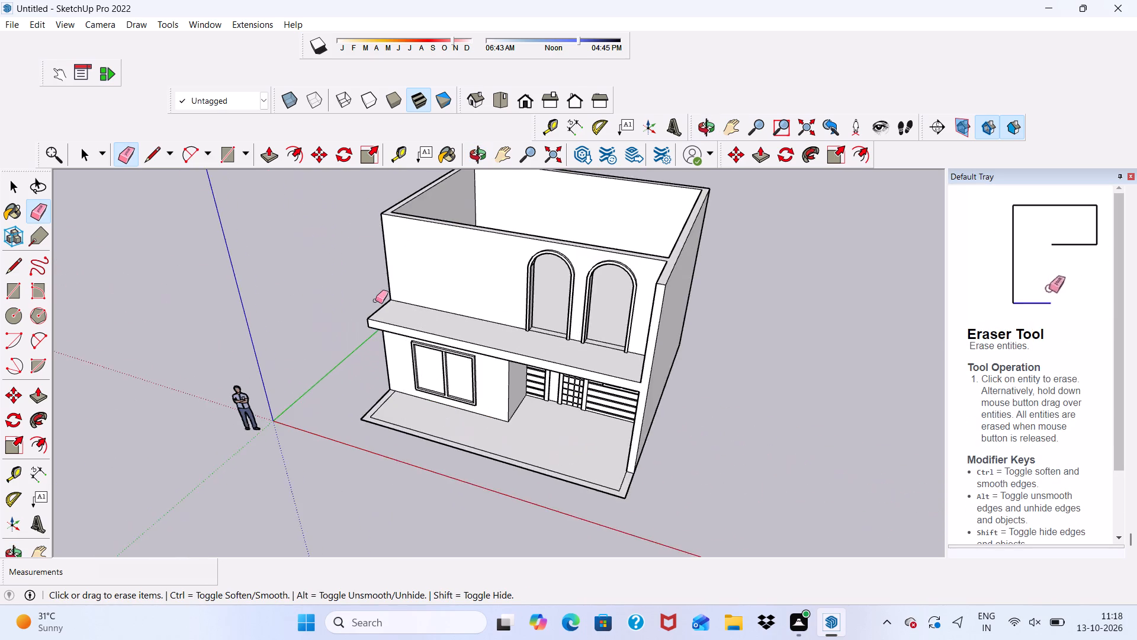
pyautogui.moveTo(374, 311); pyautogui.dragTo(470, 184, button='middle')
pyautogui.scroll(6, 481, 215)
pyautogui.scroll(-3, 490, 233)
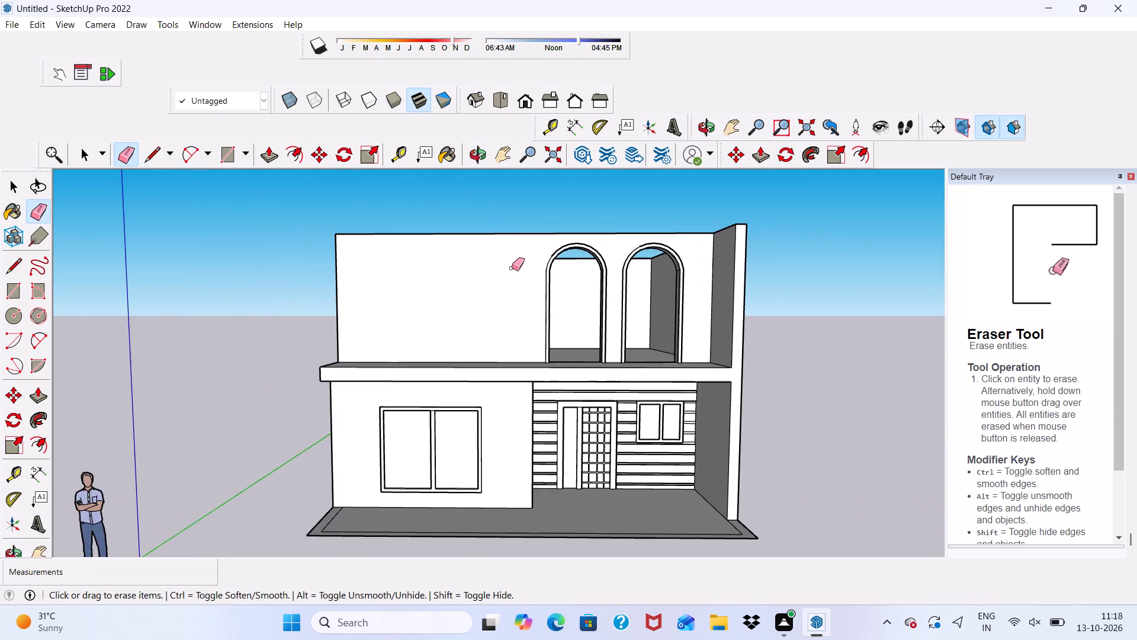
pyautogui.scroll(-5, 506, 247)
pyautogui.scroll(1, 553, 278)
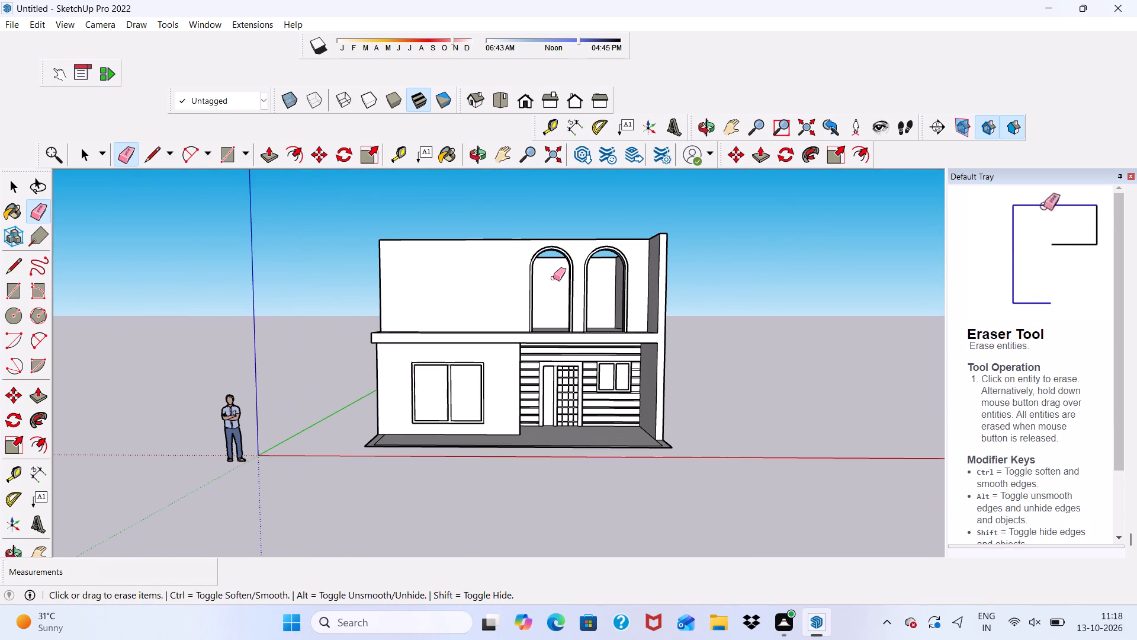
pyautogui.press('space')
pyautogui.scroll(1, 483, 313)
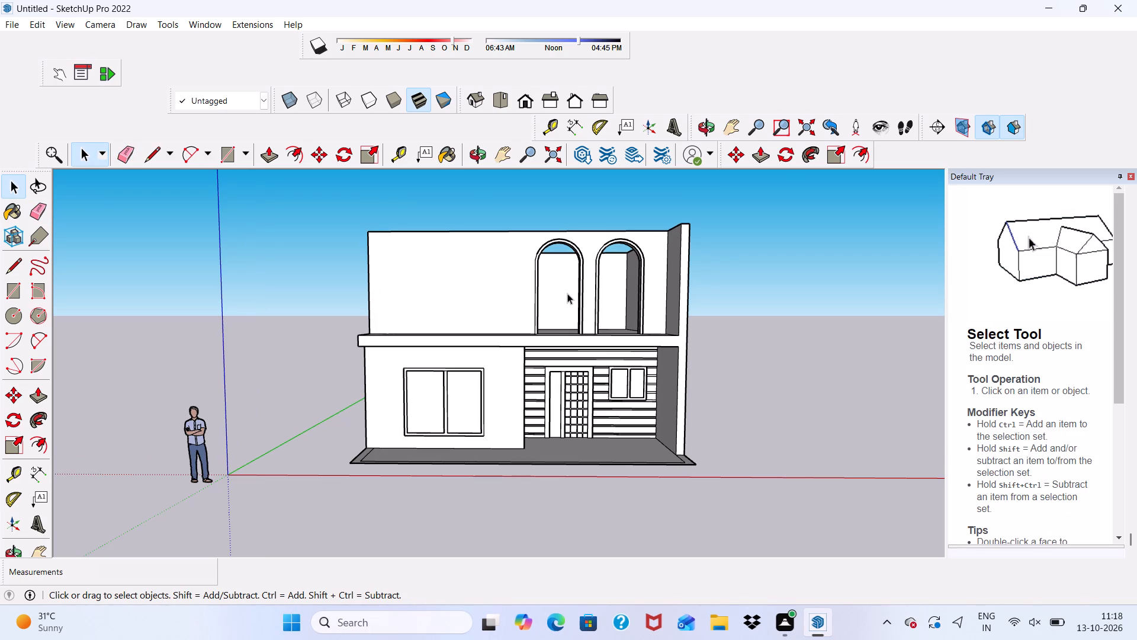
pyautogui.scroll(3, 577, 283)
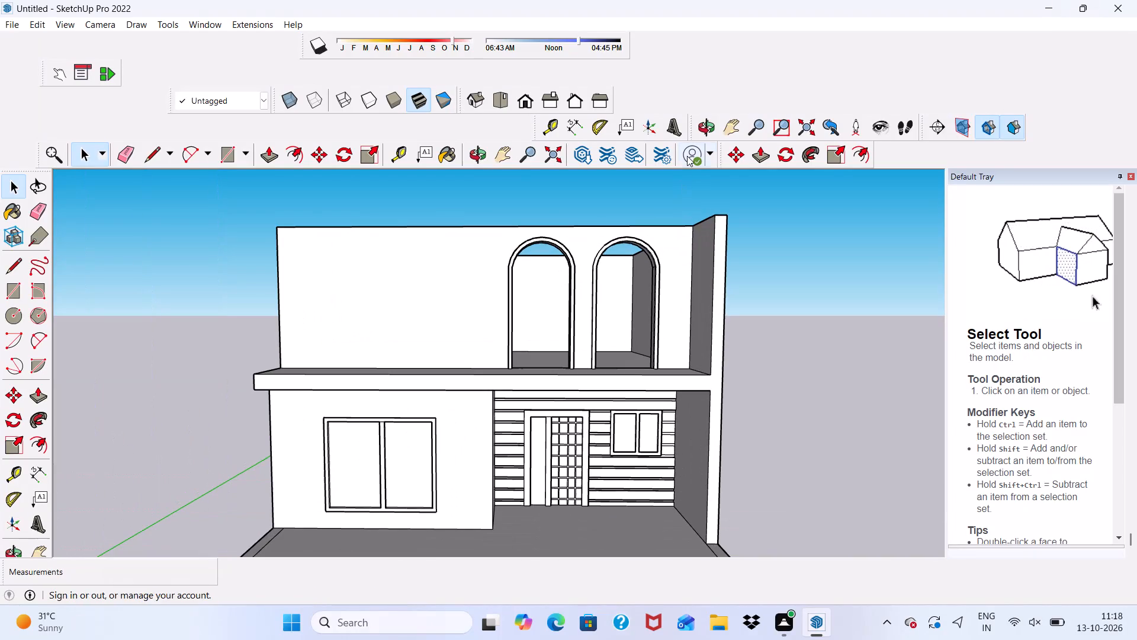
pyautogui.scroll(-5, 497, 415)
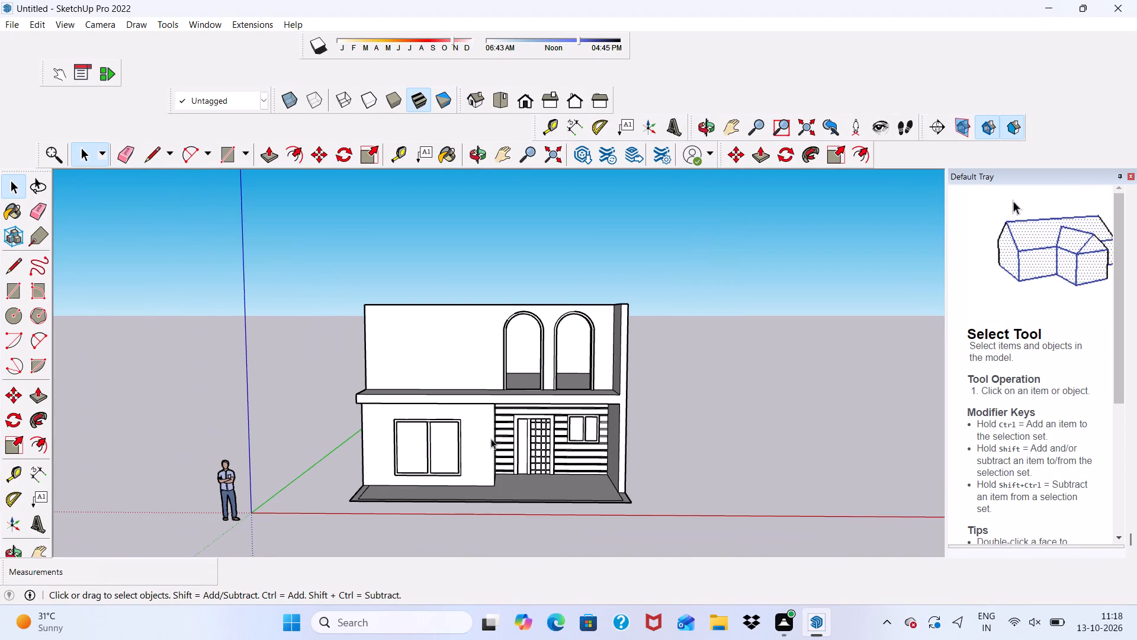
pyautogui.scroll(5, 515, 311)
pyautogui.moveTo(509, 322); pyautogui.dragTo(462, 305, button='middle')
pyautogui.scroll(2, 462, 305)
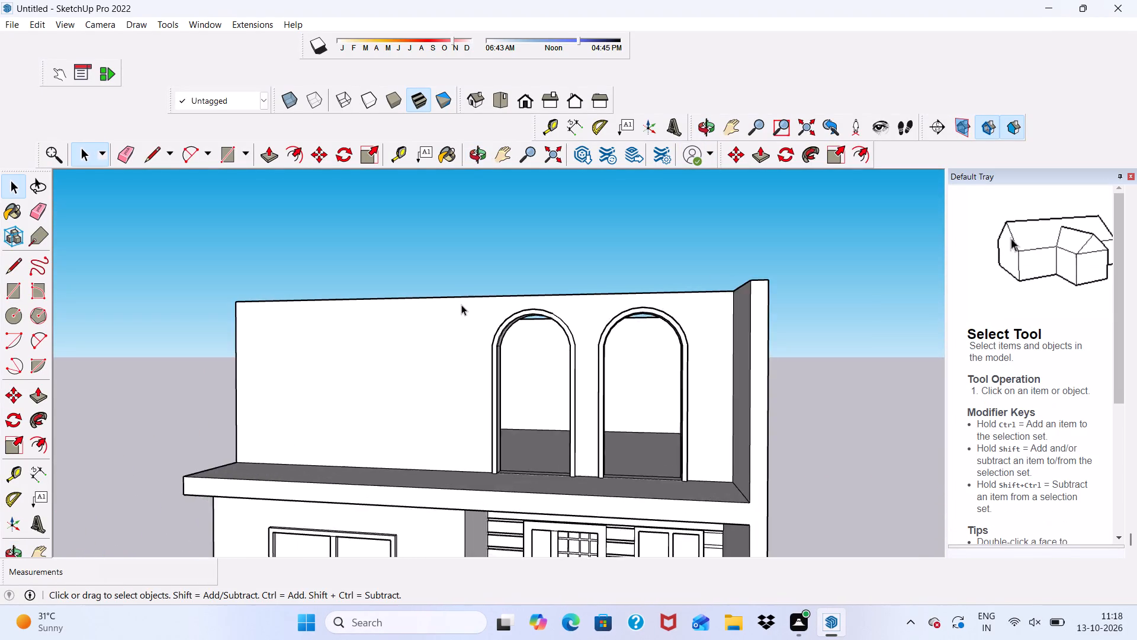
pyautogui.scroll(2, 461, 305)
pyautogui.moveTo(477, 301); pyautogui.dragTo(481, 350, button='middle')
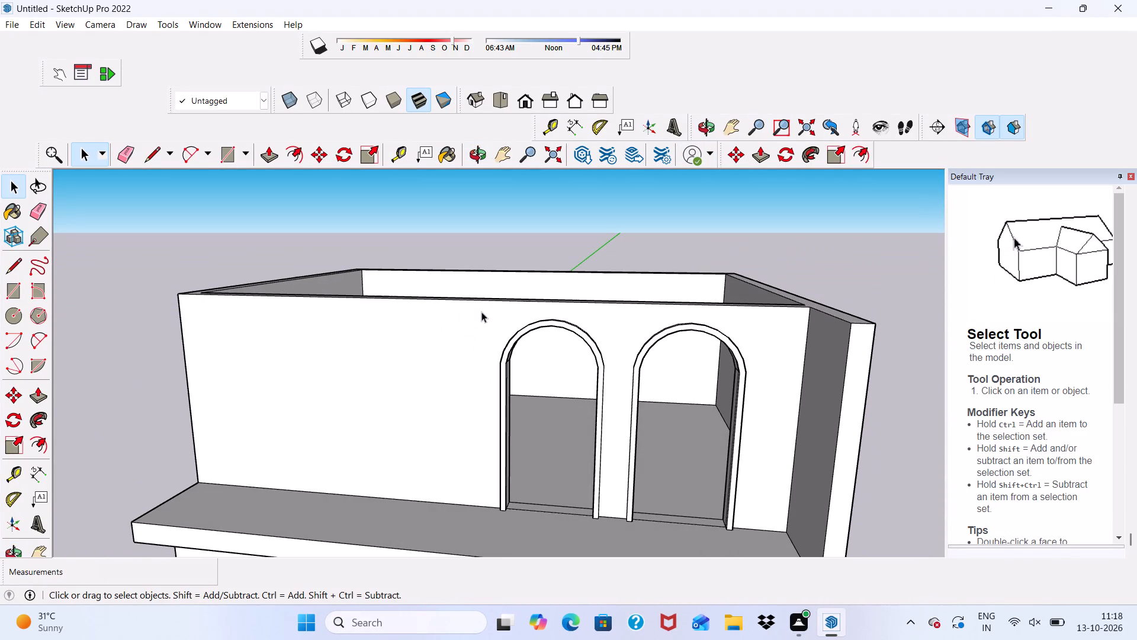
pyautogui.scroll(5, 487, 309)
pyautogui.scroll(-5, 519, 313)
pyautogui.moveTo(533, 337); pyautogui.dragTo(536, 367, button='middle')
pyautogui.scroll(-1, 541, 366)
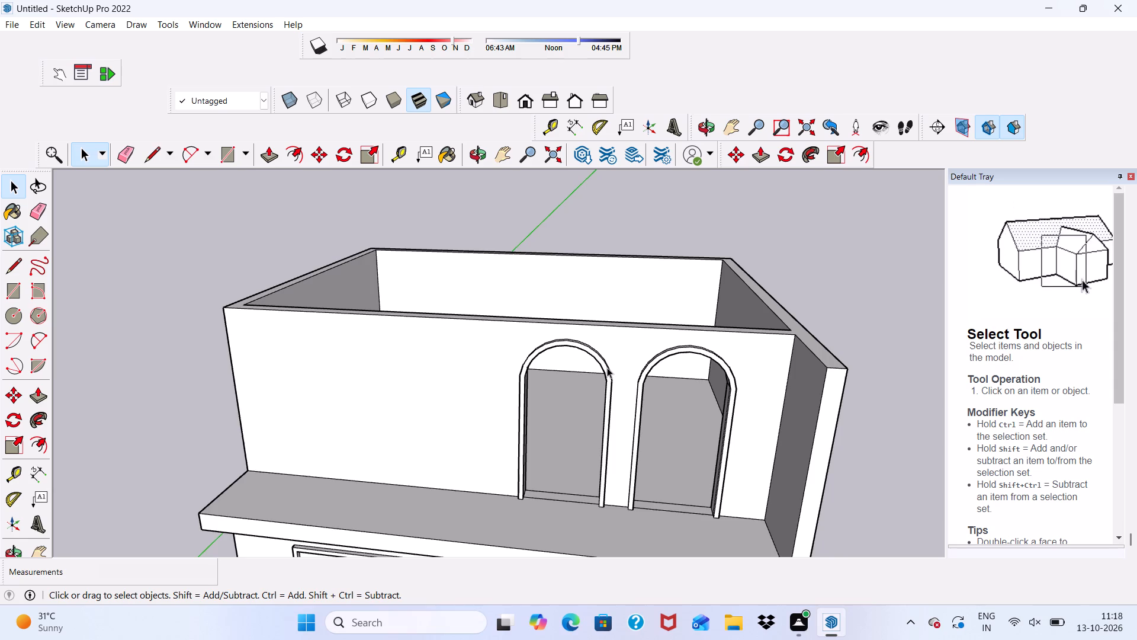
pyautogui.scroll(1, 605, 353)
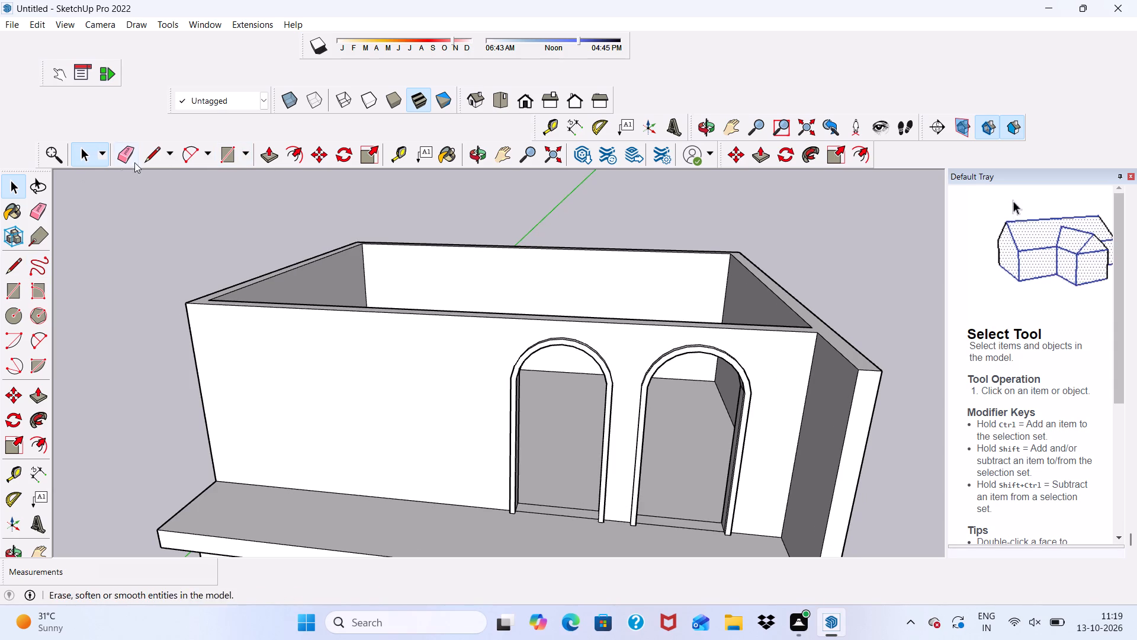
# Draw a 10' vertical line on the upper front wall just left of the left arch, from the wall's base to its top edge.
pyautogui.click(156, 153)
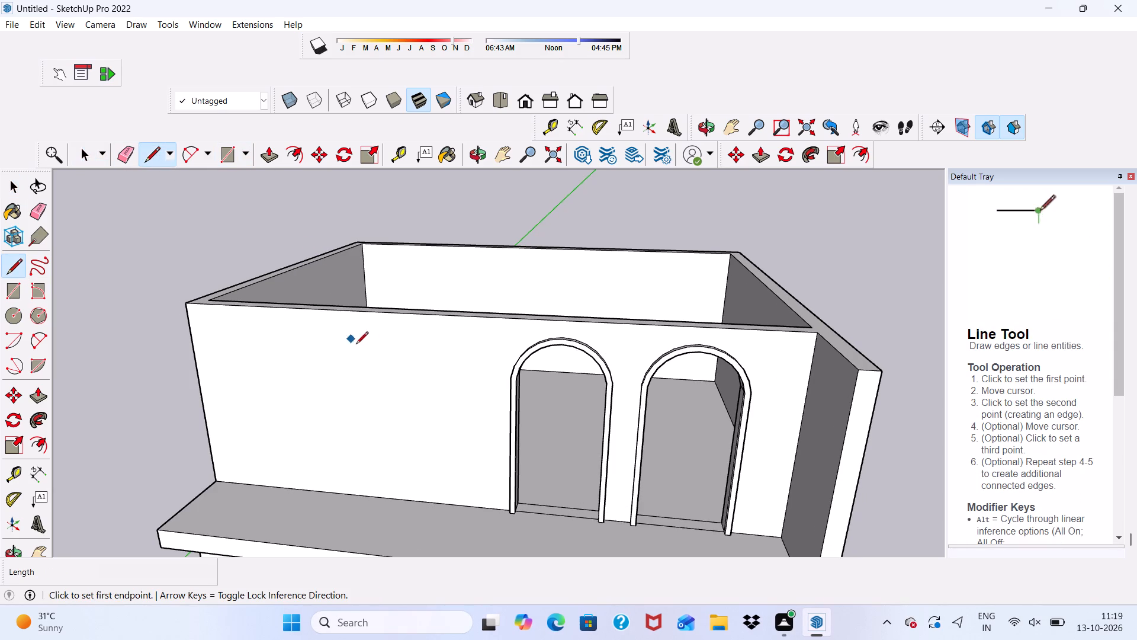
pyautogui.scroll(6, 423, 377)
pyautogui.scroll(-6, 397, 338)
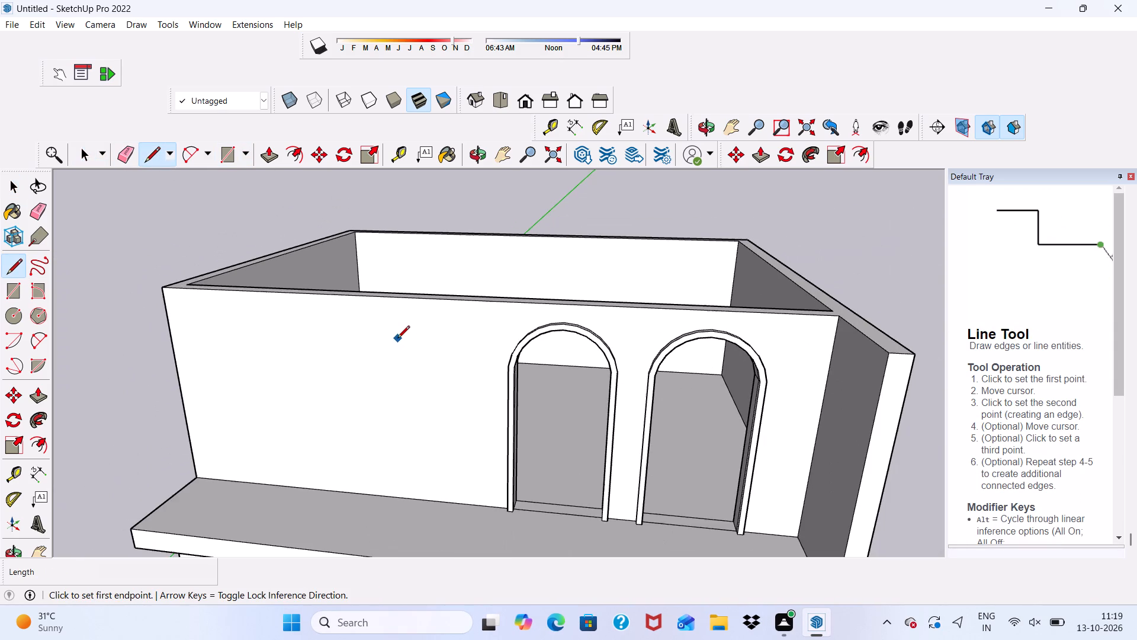
pyautogui.moveTo(387, 328); pyautogui.dragTo(345, 345, button='middle')
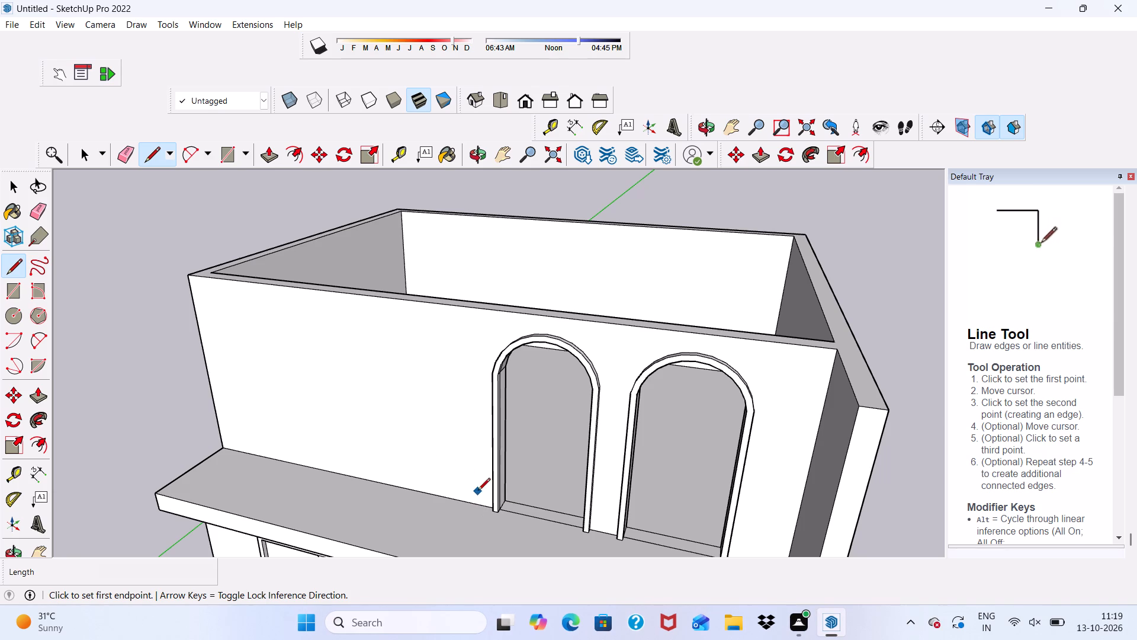
pyautogui.scroll(3, 679, 319)
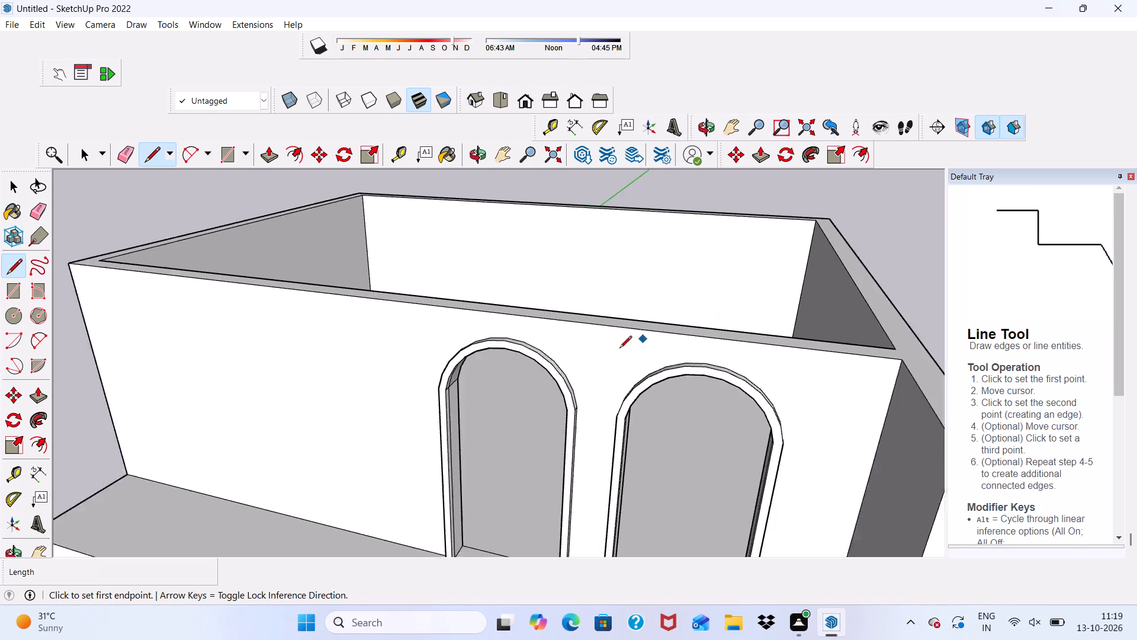
pyautogui.scroll(5, 619, 349)
pyautogui.scroll(-6, 452, 366)
pyautogui.moveTo(455, 284); pyautogui.dragTo(466, 343, button='middle')
pyautogui.scroll(7, 441, 561)
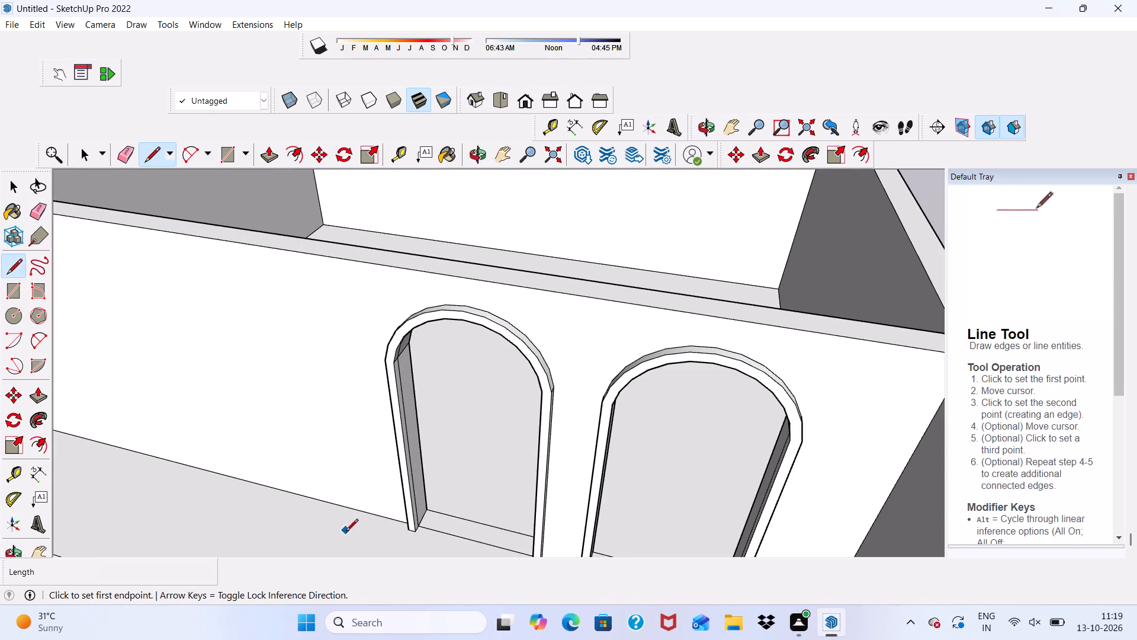
pyautogui.click(388, 516)
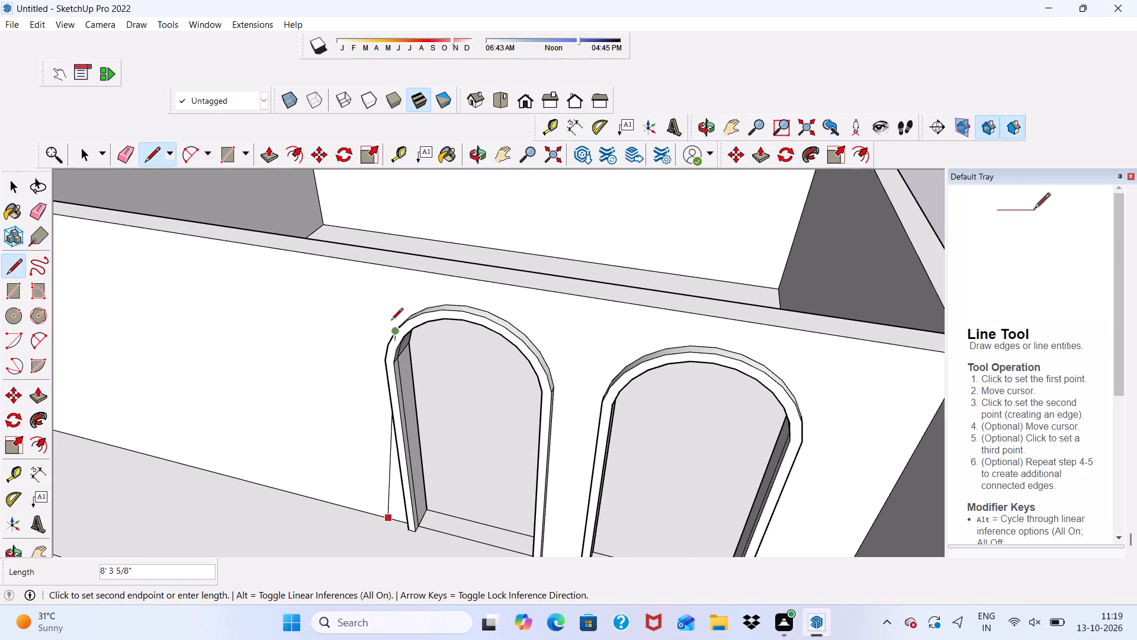
pyautogui.click(352, 263)
pyautogui.scroll(-2, 341, 286)
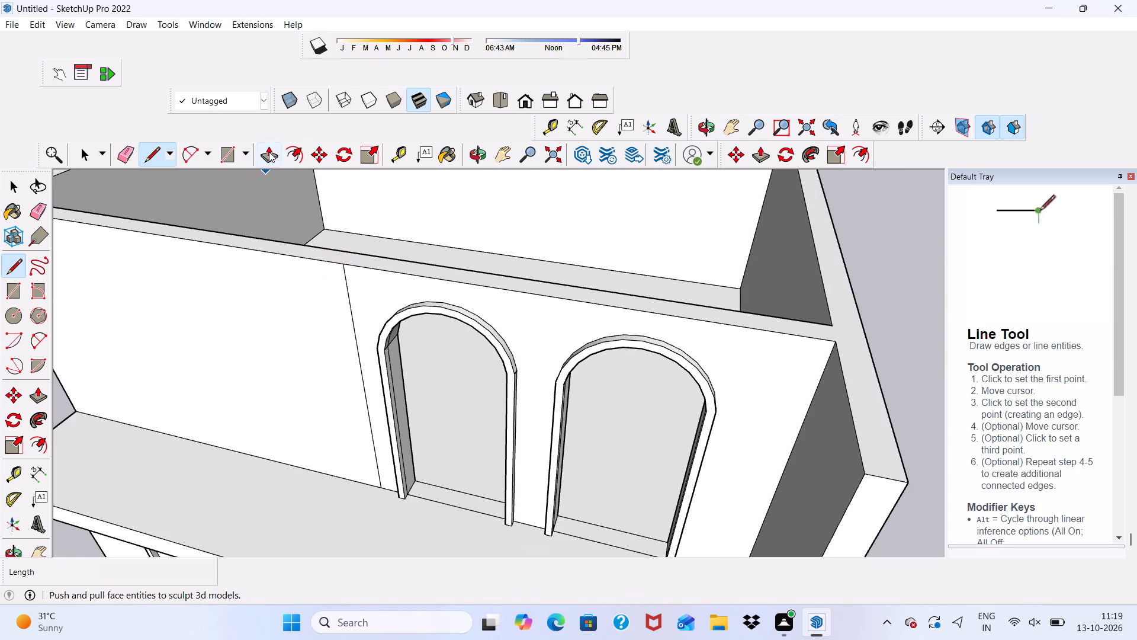
# Push/Pull the upper-storey front wall face left of the arched openings outward by about 1' 3".
pyautogui.click(267, 146)
pyautogui.click(296, 302)
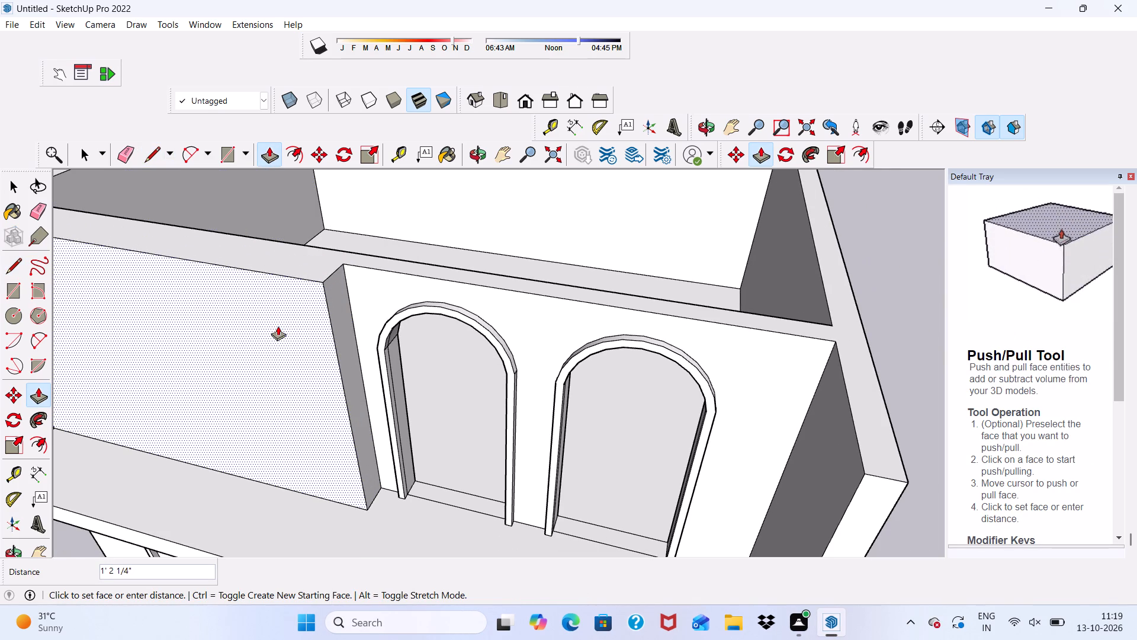
pyautogui.click(277, 327)
pyautogui.scroll(-2, 281, 271)
pyautogui.moveTo(284, 273); pyautogui.dragTo(387, 180, button='middle')
pyautogui.scroll(-5, 438, 267)
pyautogui.moveTo(428, 302); pyautogui.dragTo(627, 273, button='middle')
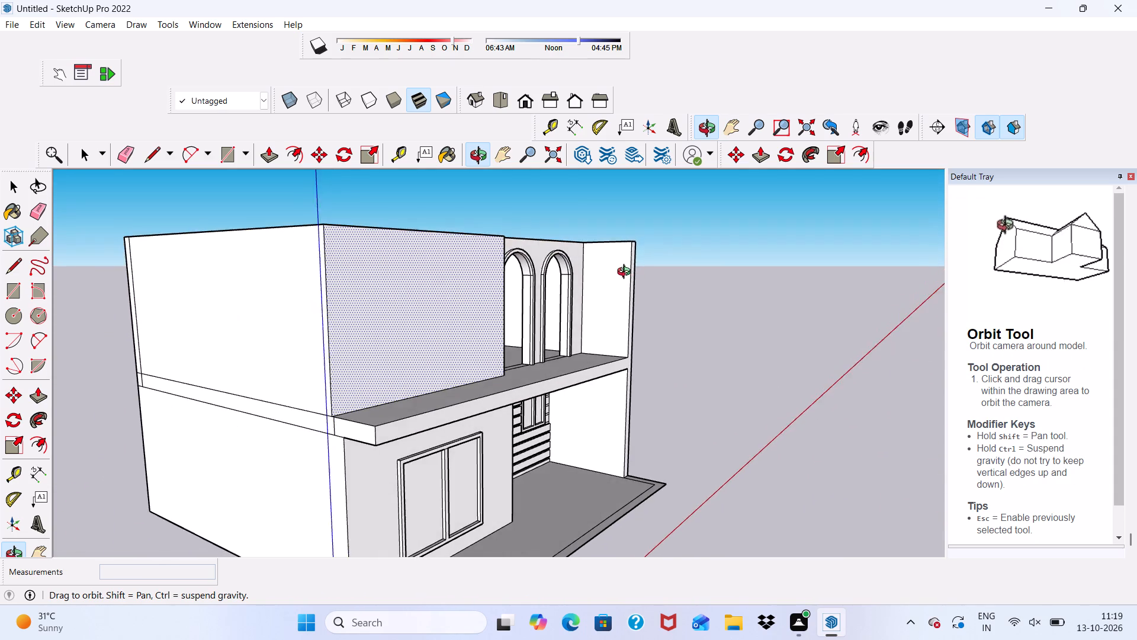
pyautogui.moveTo(627, 273); pyautogui.dragTo(527, 290, button='middle')
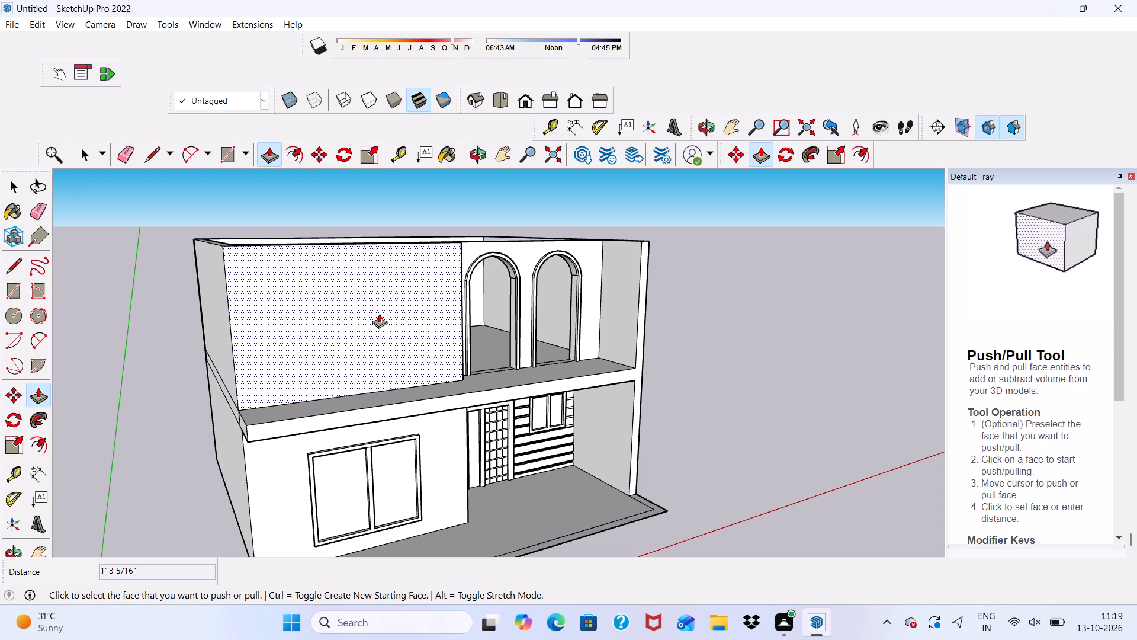
# Push/Pull the projecting upper front wall face left of the arches a further 1' 1" or so outward.
pyautogui.click(379, 313)
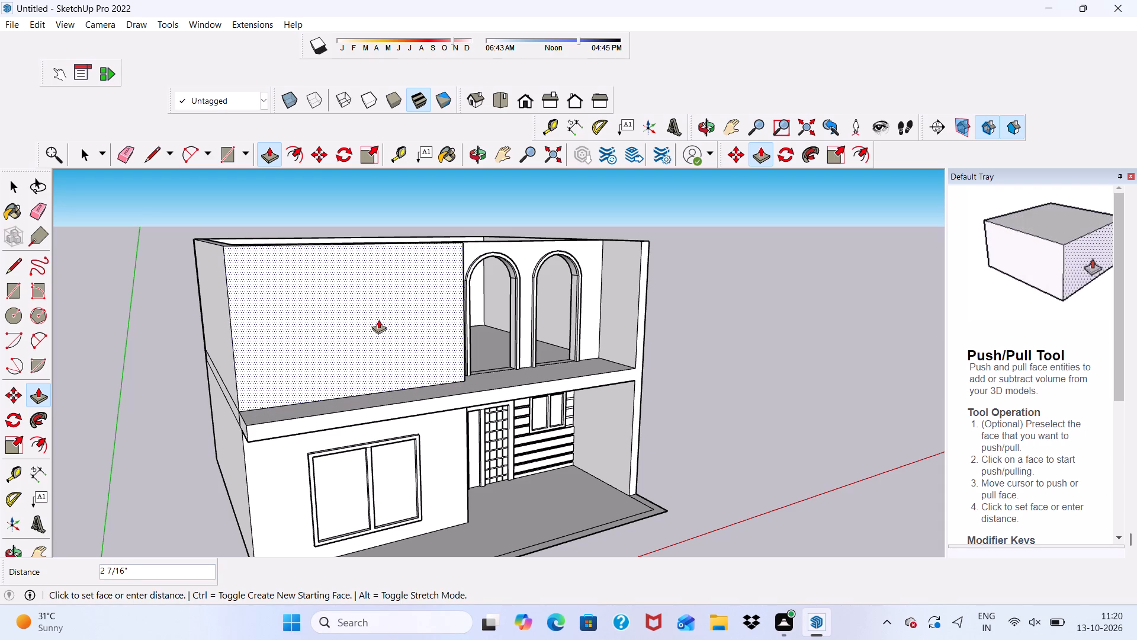
pyautogui.moveTo(375, 309); pyautogui.dragTo(201, 359, button='middle')
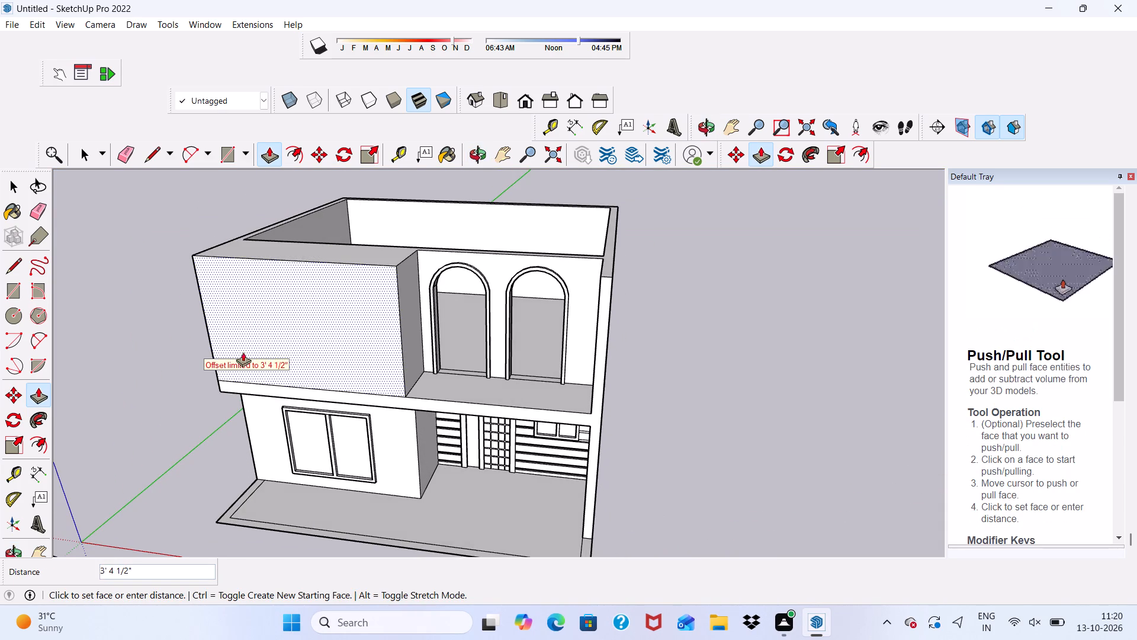
pyautogui.click(346, 329)
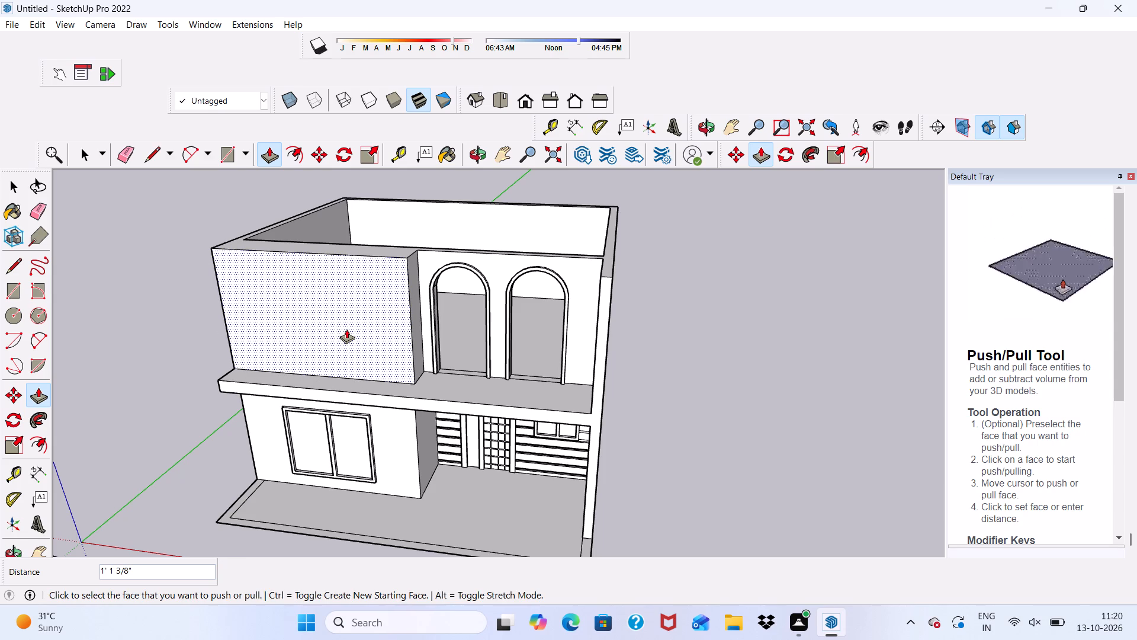
pyautogui.moveTo(344, 329); pyautogui.dragTo(380, 287, button='middle')
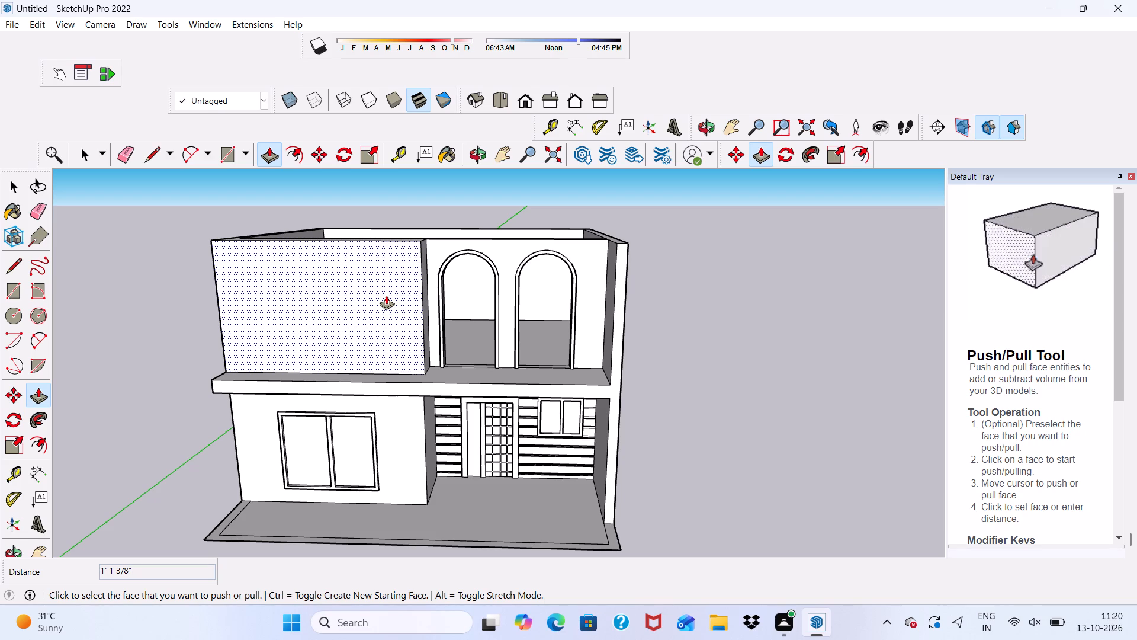
pyautogui.press('space')
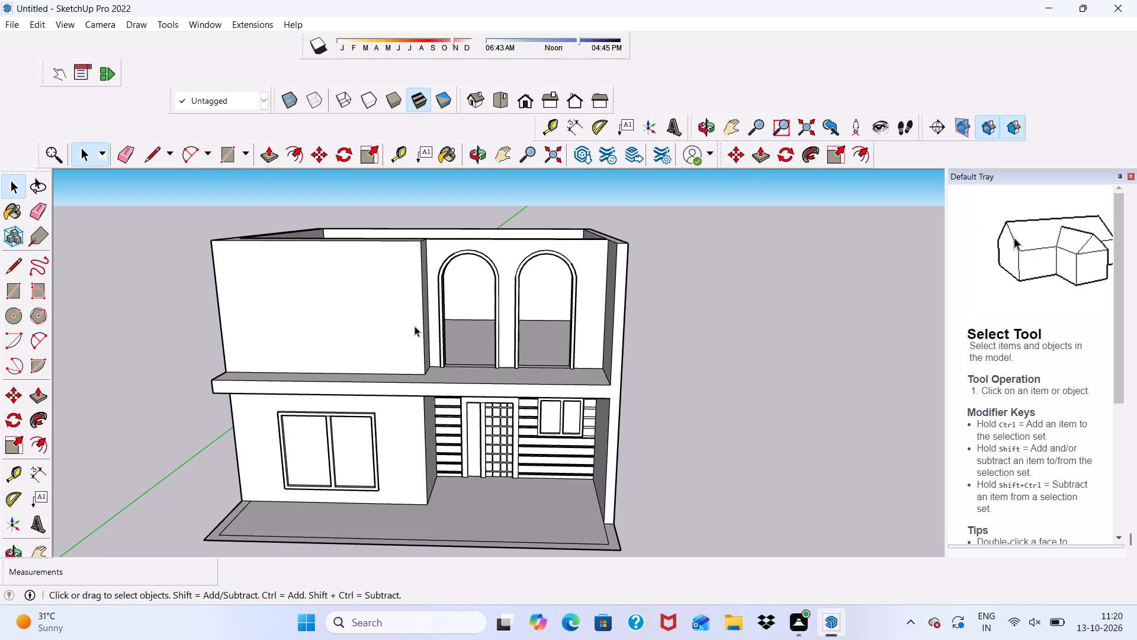
# Draw a horizontal line across the projecting upper wall in two segments, about 1' 9" from its left edge and about 13' 9" onward to its right edge.
pyautogui.scroll(1, 415, 325)
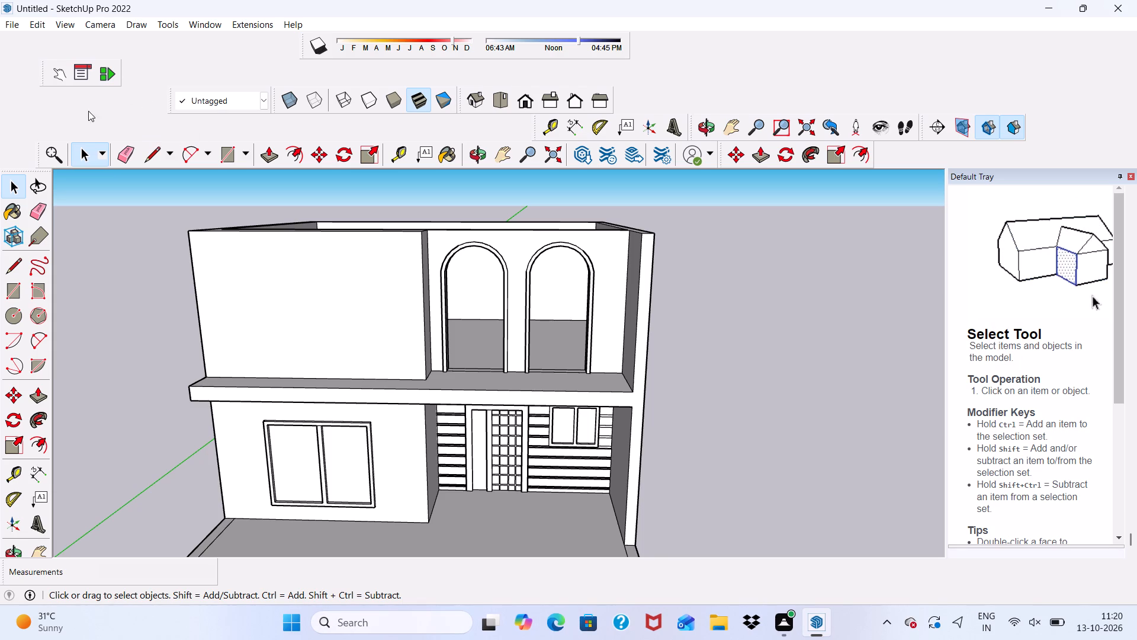
pyautogui.click(151, 152)
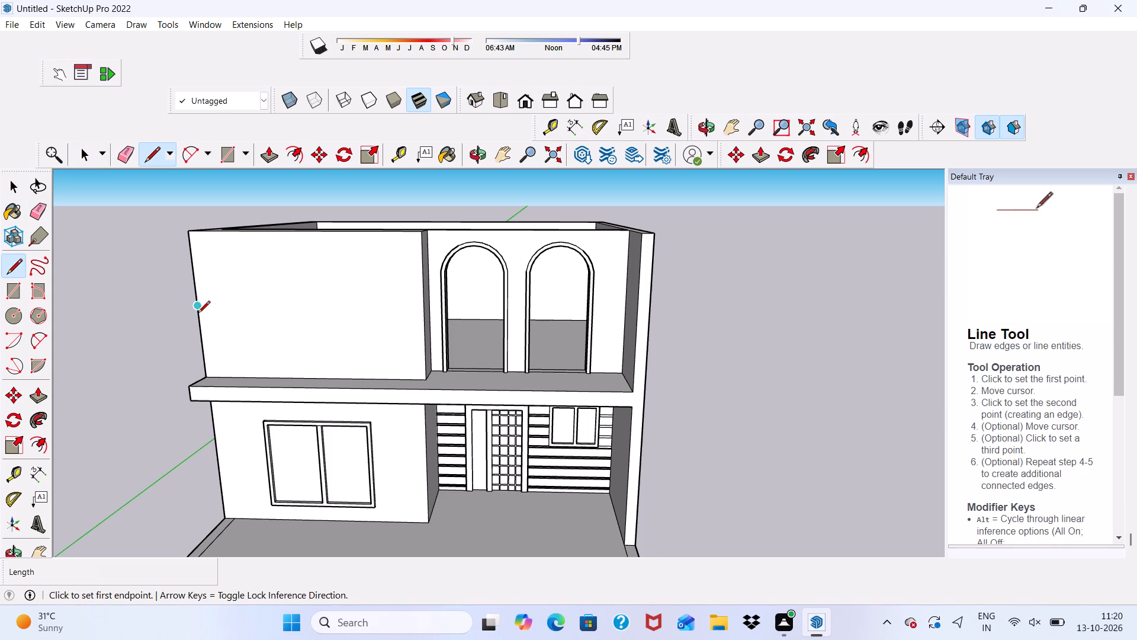
pyautogui.scroll(6, 200, 321)
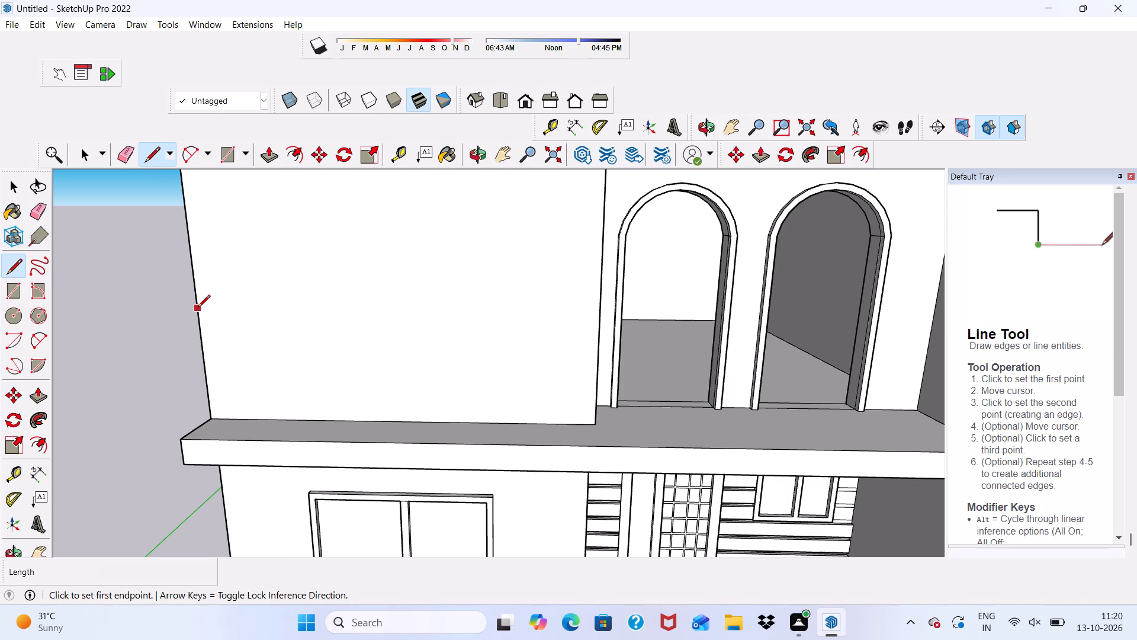
pyautogui.click(198, 308)
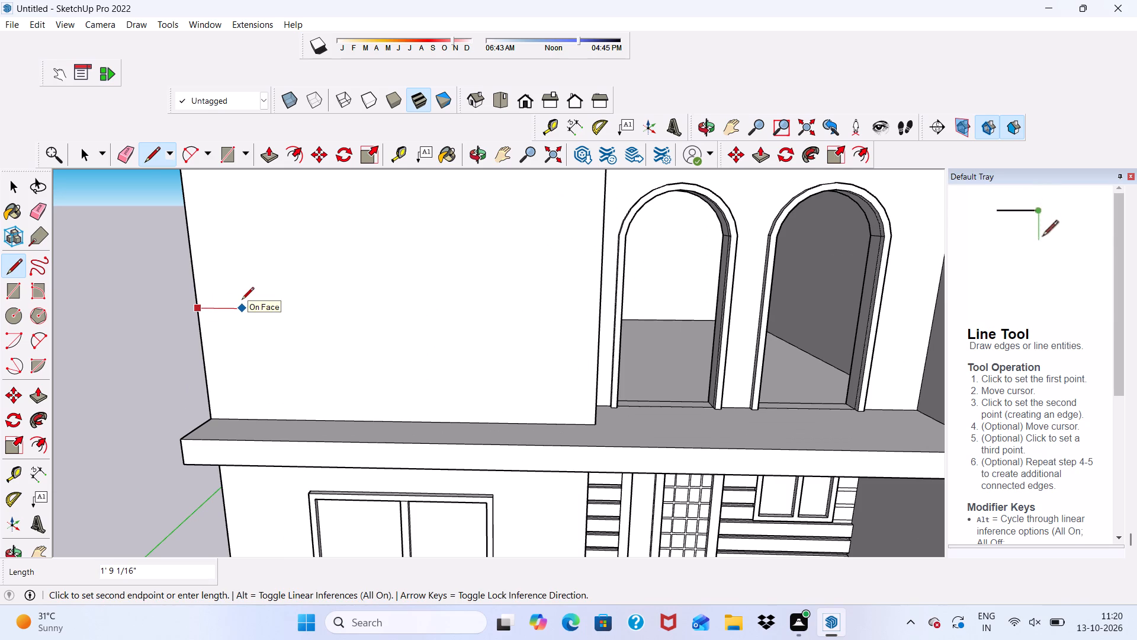
pyautogui.click(242, 300)
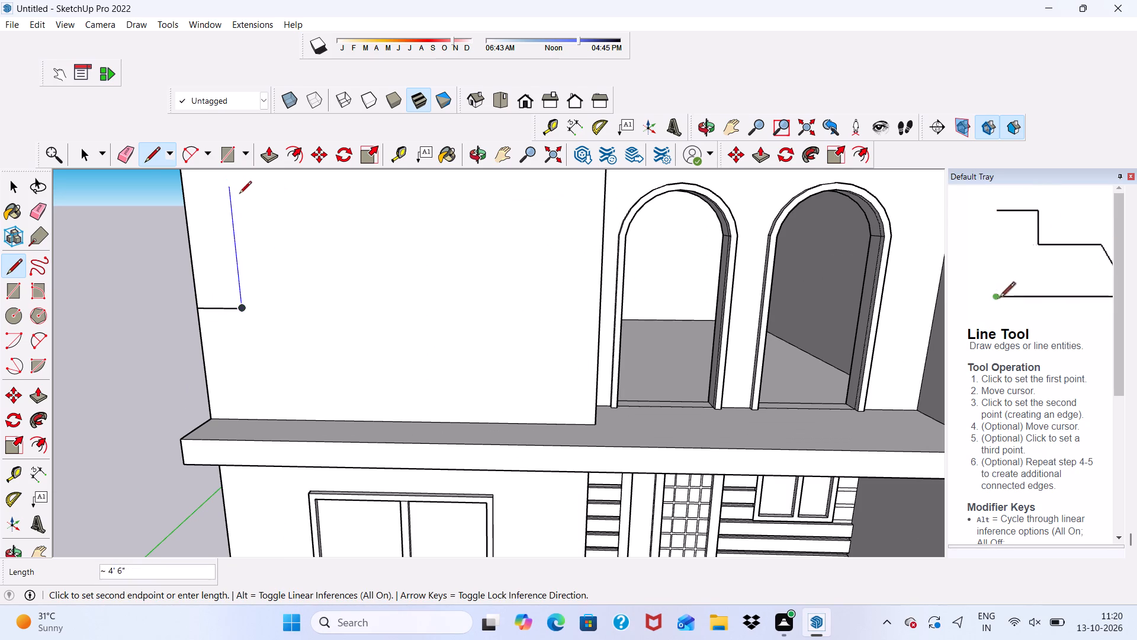
pyautogui.scroll(-10, 243, 203)
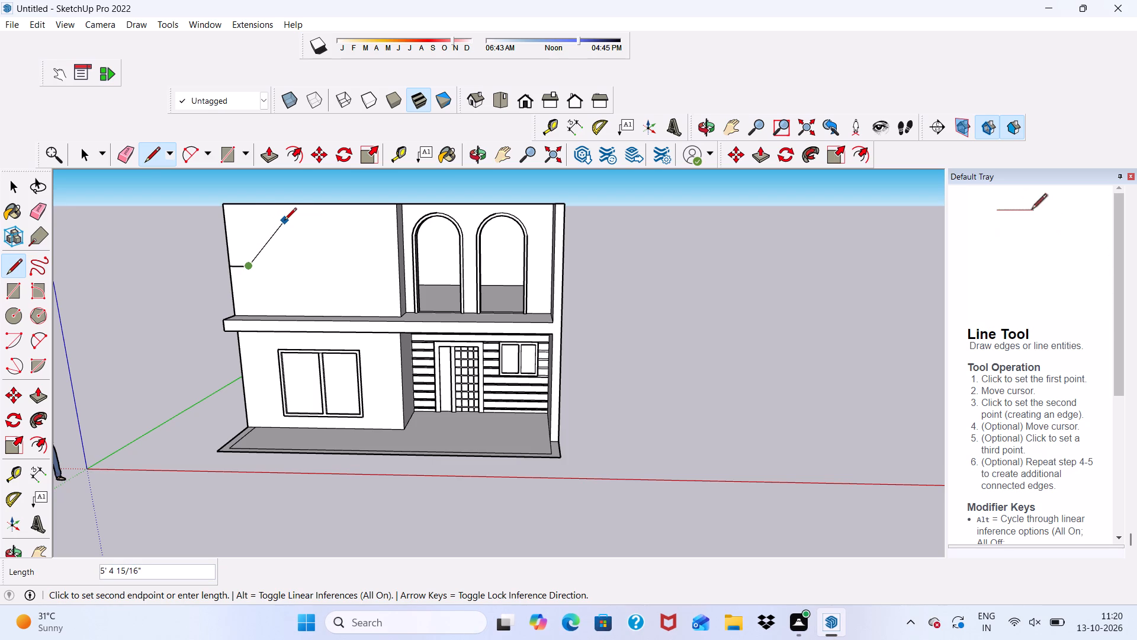
pyautogui.press('space')
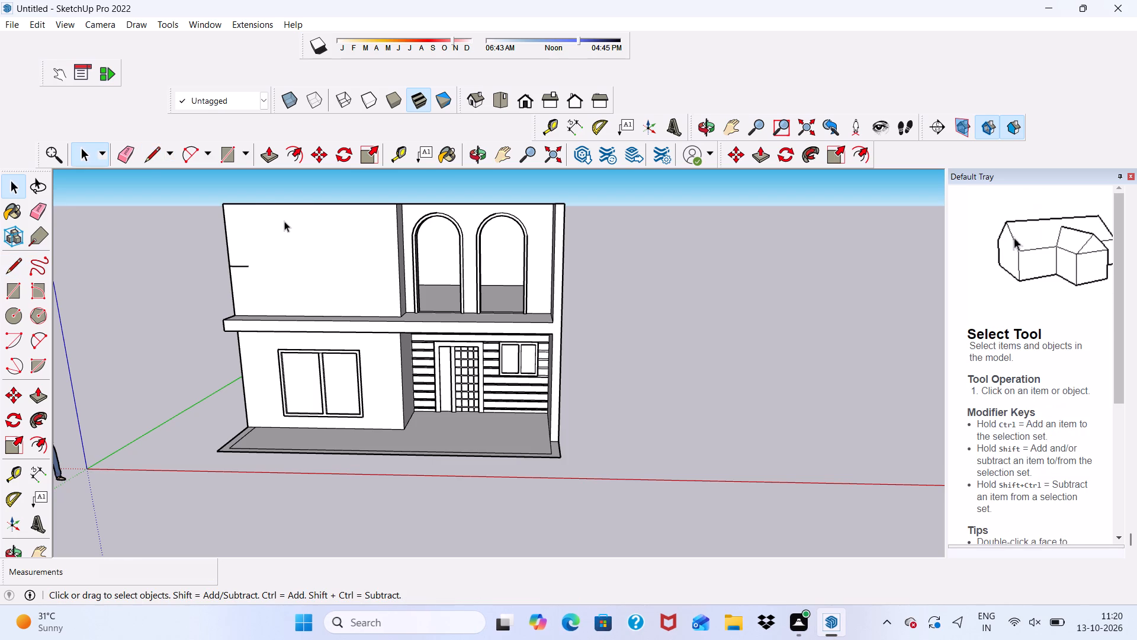
pyautogui.click(154, 143)
pyautogui.scroll(3, 219, 316)
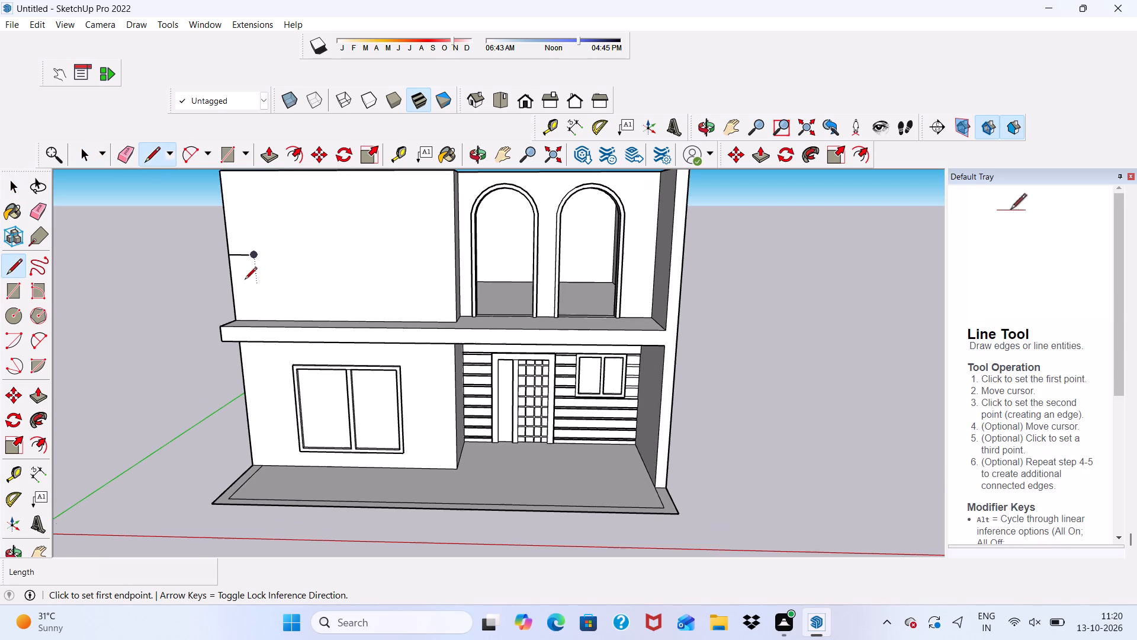
pyautogui.click(253, 260)
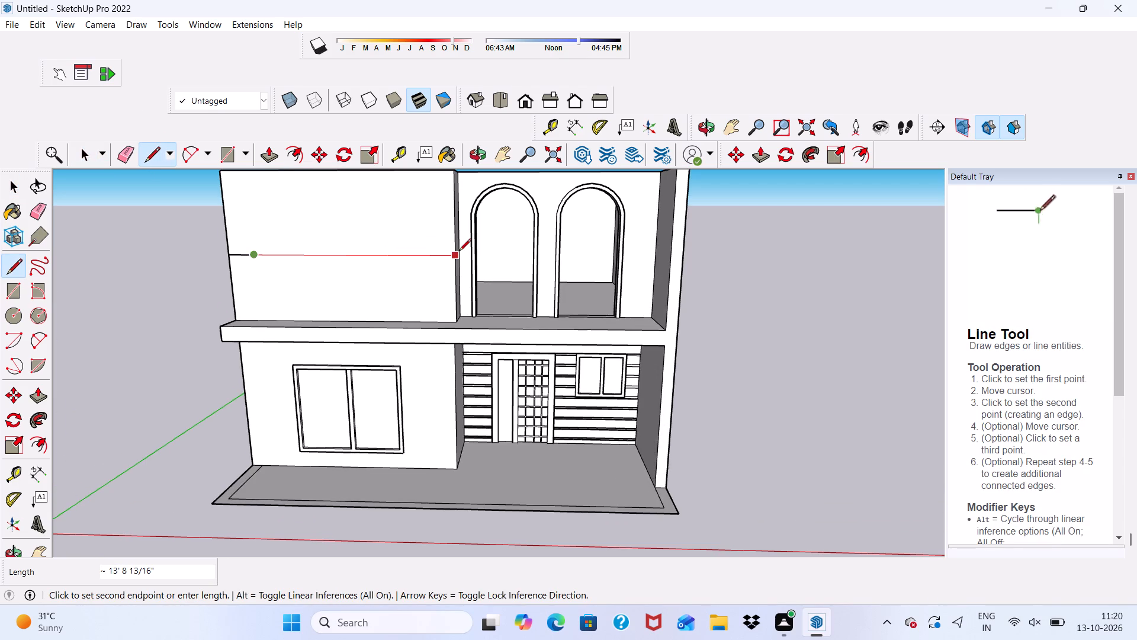
pyautogui.click(459, 252)
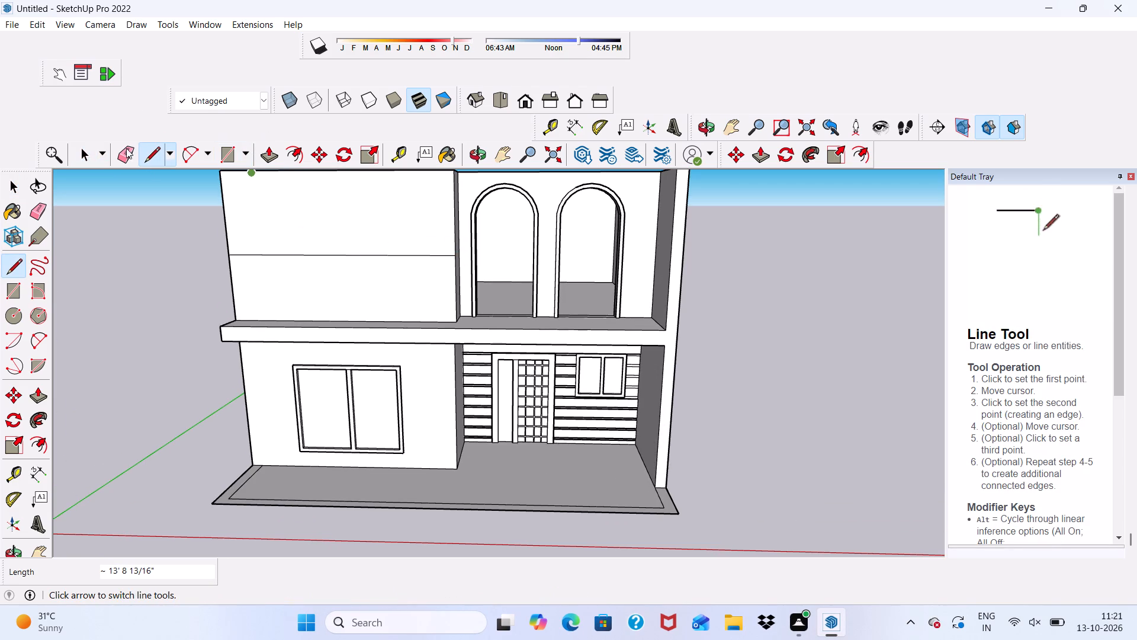
# Draw a two-point arc about 12' wide on the horizontal line, starting at the segments' shared endpoint and bulging about 5' 6" to the wall's top edge.
pyautogui.moveTo(190, 146); pyautogui.dragTo(192, 152)
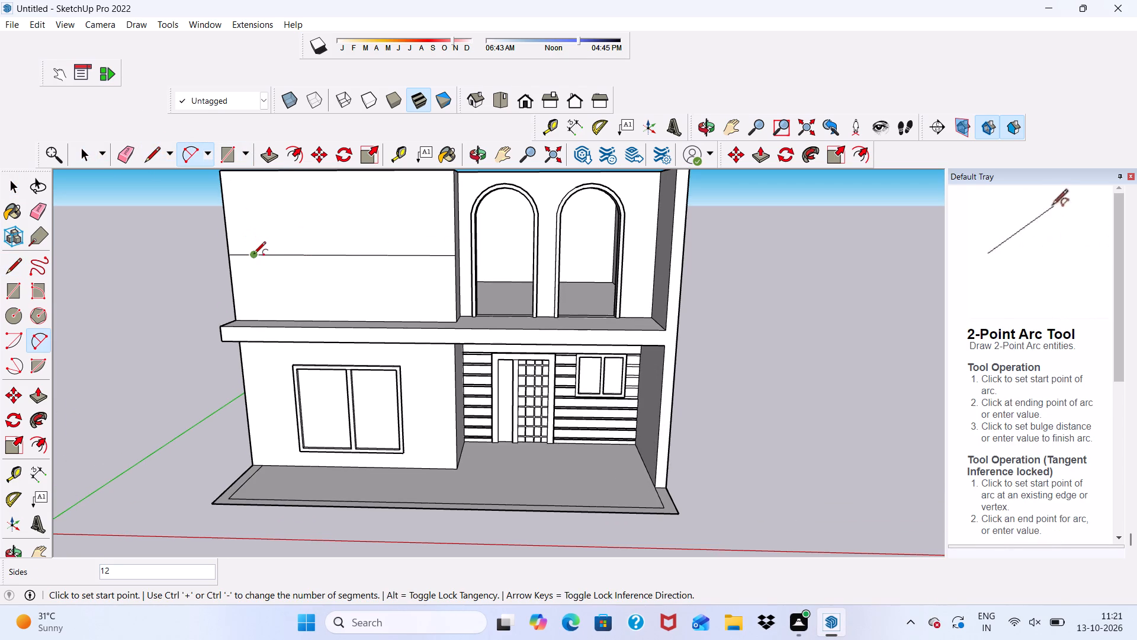
pyautogui.click(253, 254)
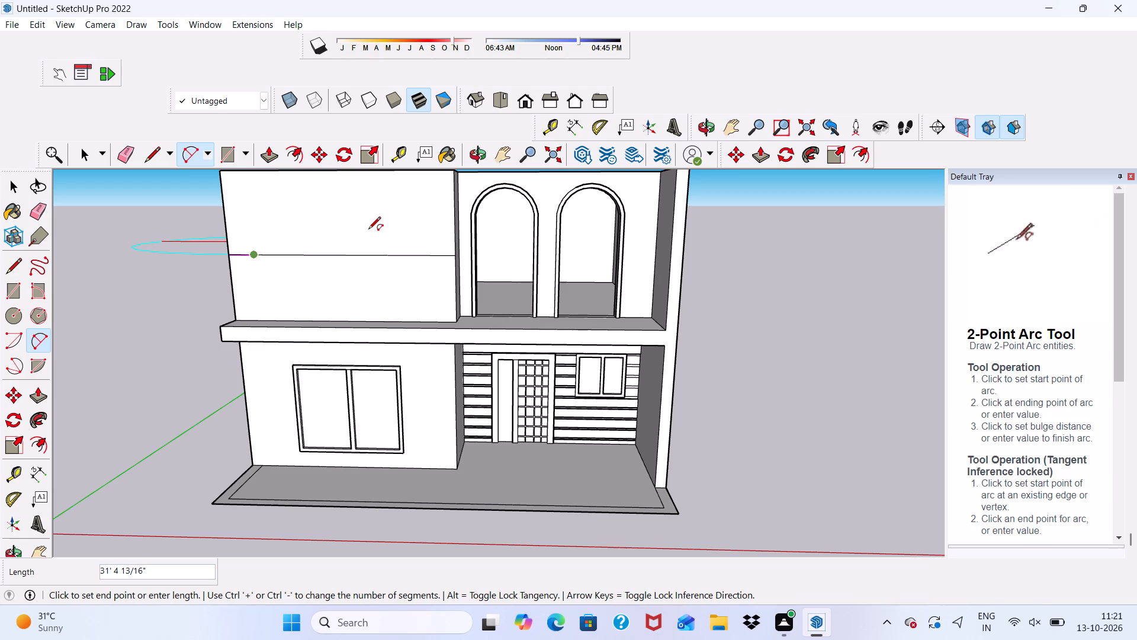
pyautogui.scroll(3, 387, 187)
pyautogui.scroll(-6, 387, 200)
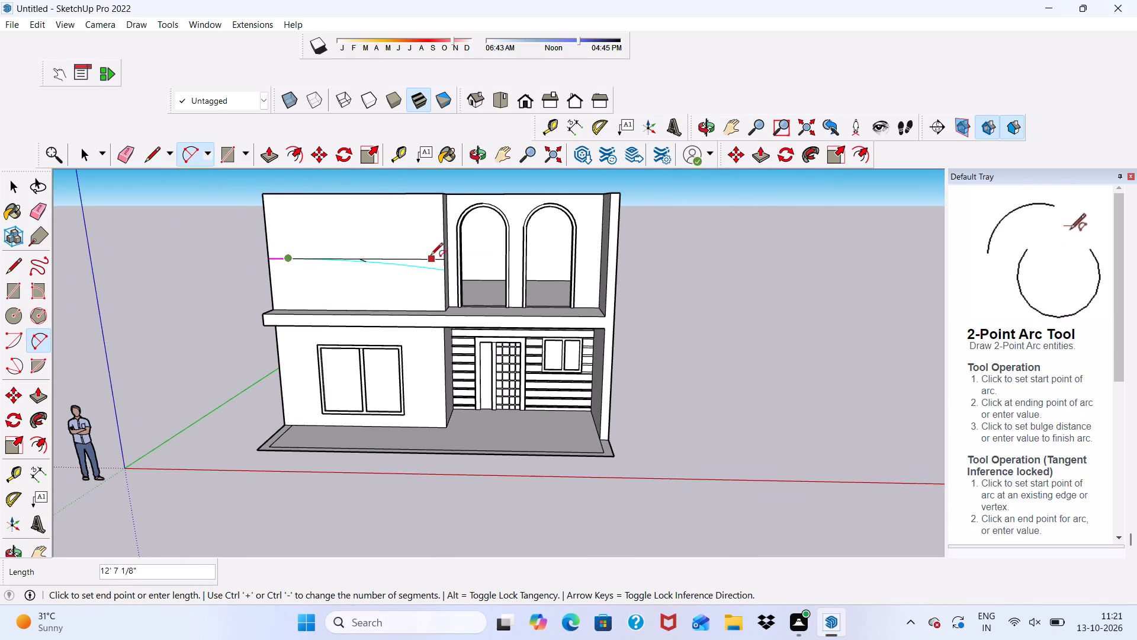
pyautogui.scroll(8, 426, 257)
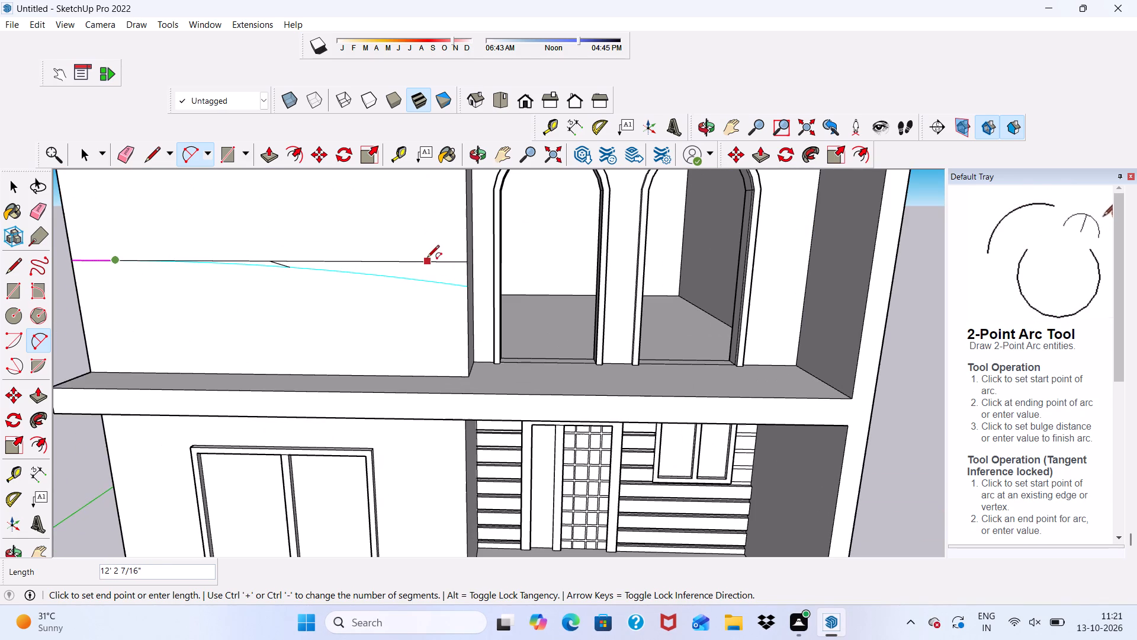
pyautogui.click(424, 260)
pyautogui.scroll(-6, 411, 244)
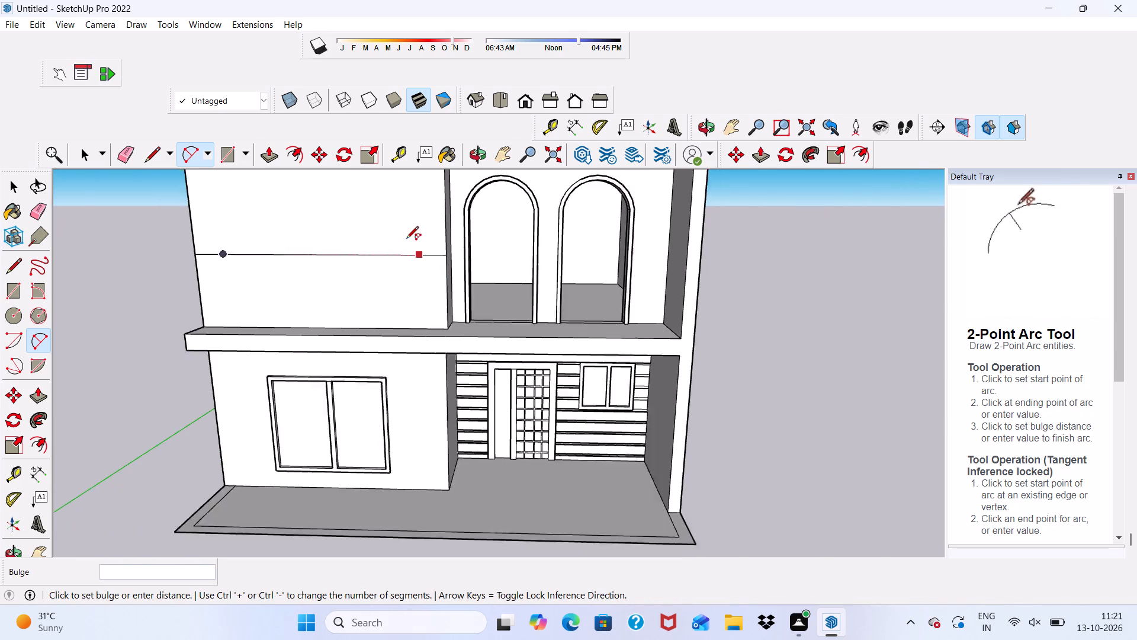
pyautogui.scroll(-6, 388, 199)
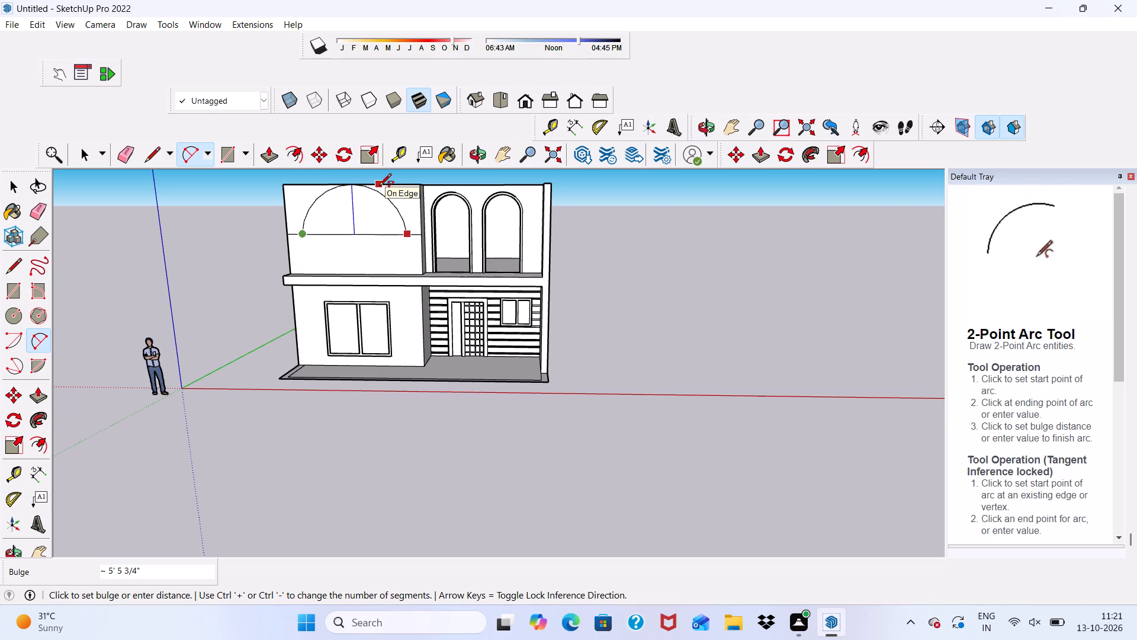
pyautogui.click(379, 187)
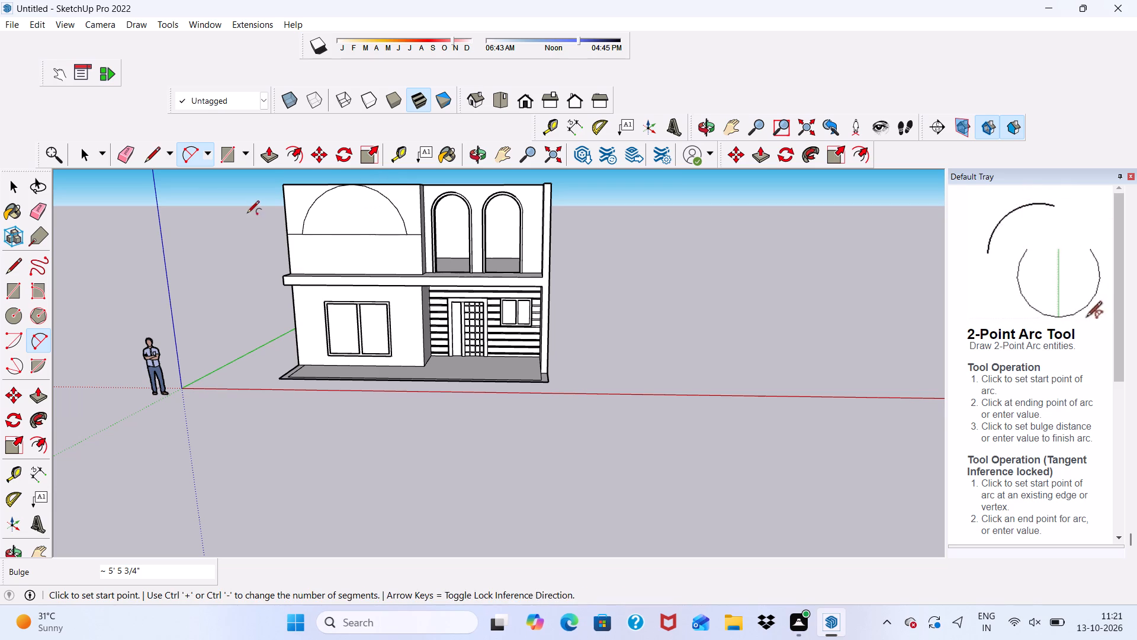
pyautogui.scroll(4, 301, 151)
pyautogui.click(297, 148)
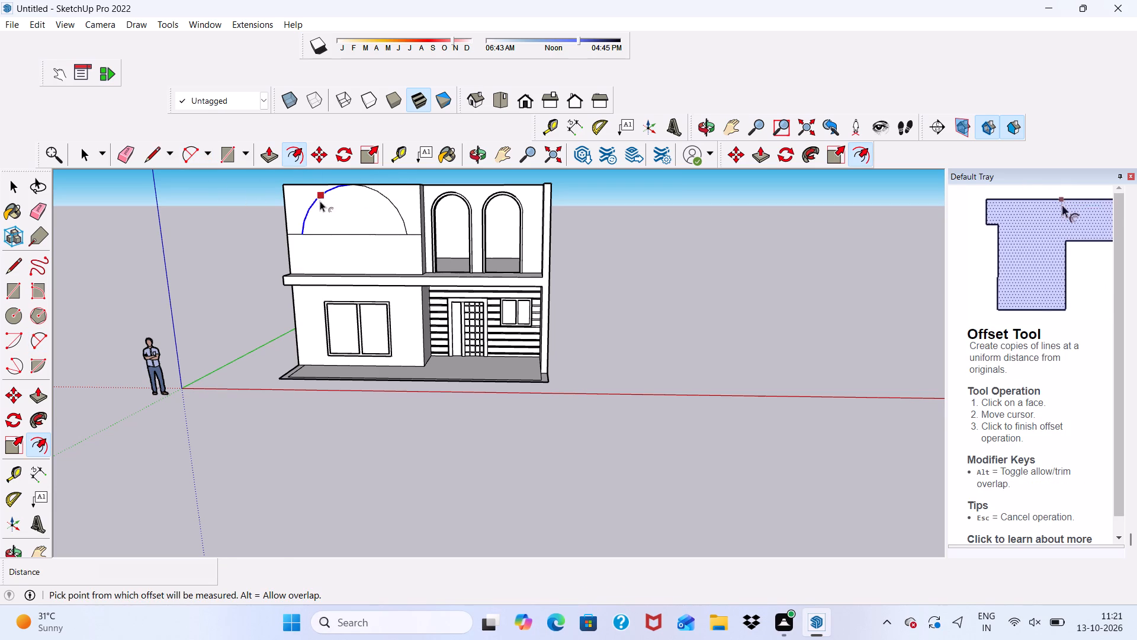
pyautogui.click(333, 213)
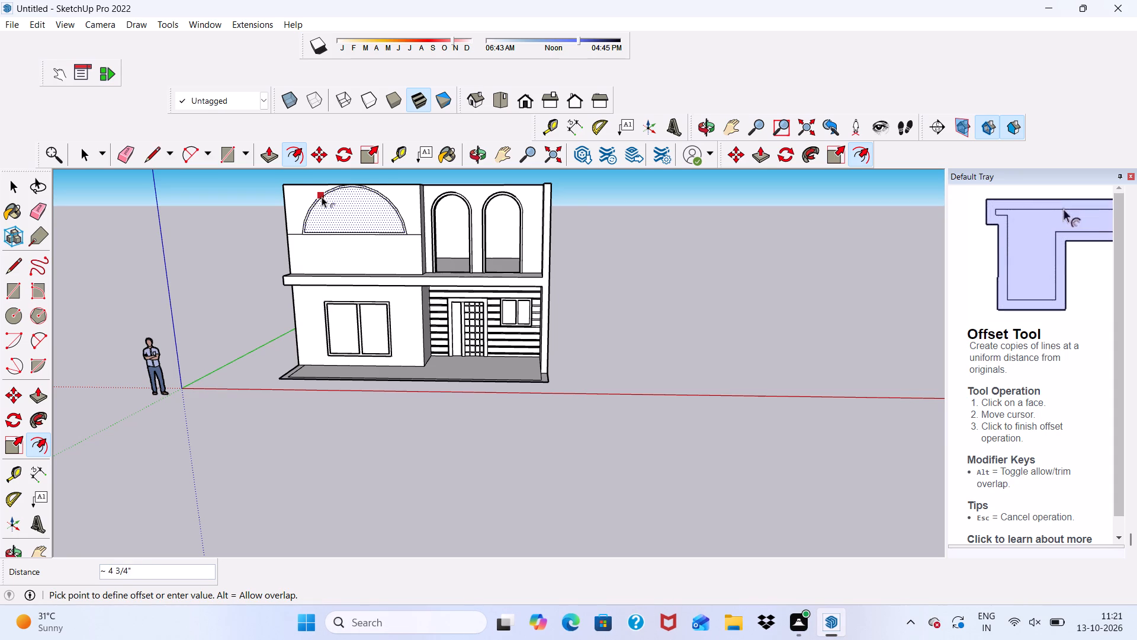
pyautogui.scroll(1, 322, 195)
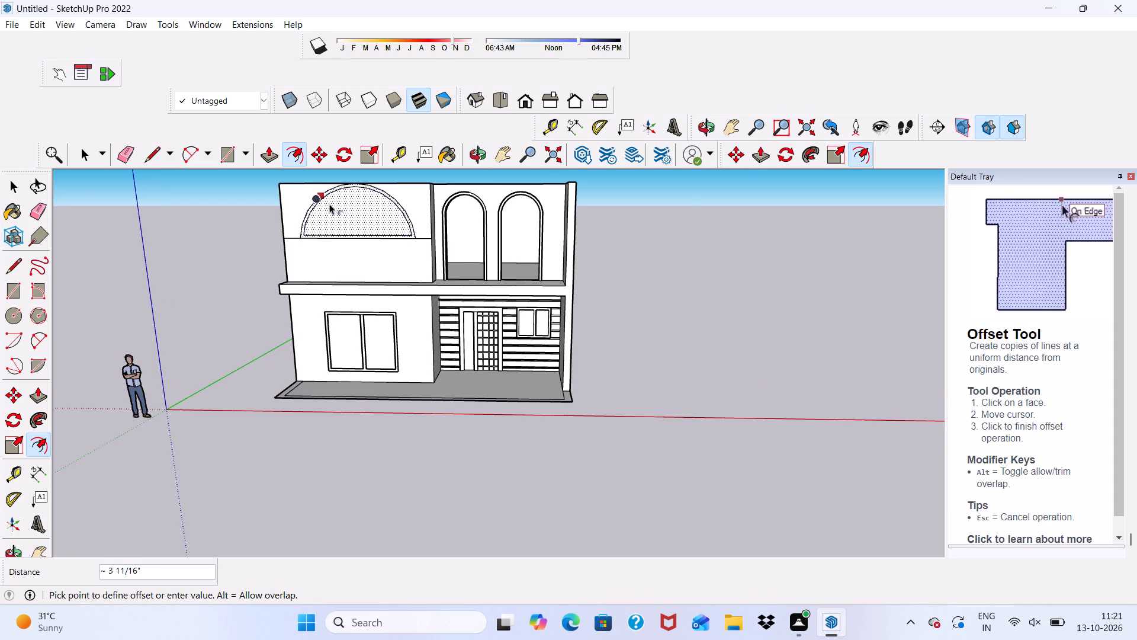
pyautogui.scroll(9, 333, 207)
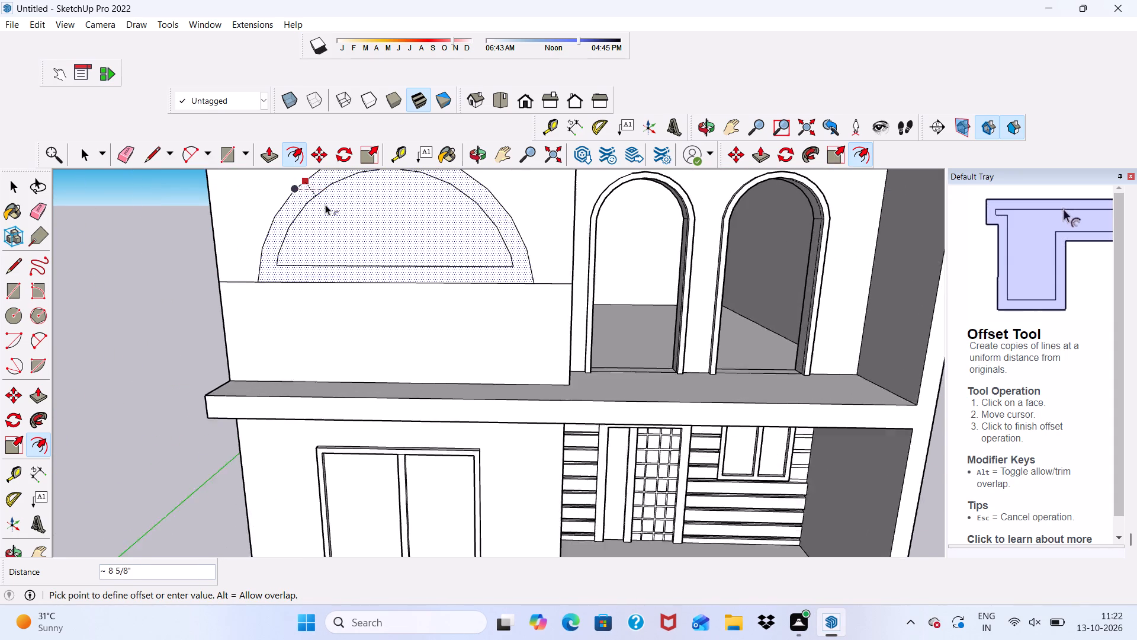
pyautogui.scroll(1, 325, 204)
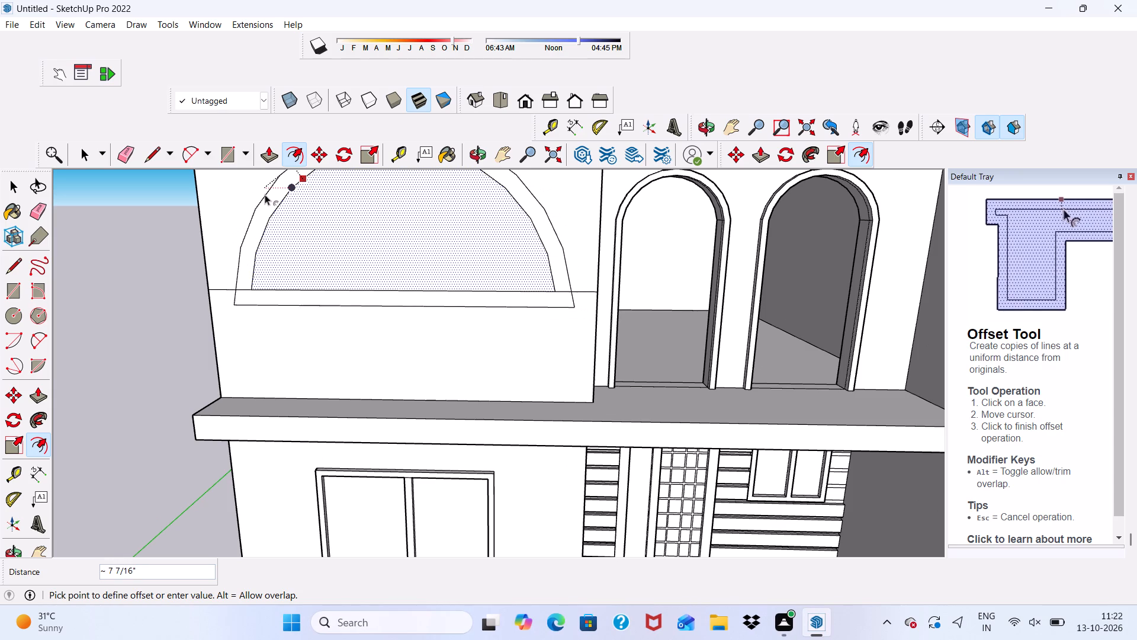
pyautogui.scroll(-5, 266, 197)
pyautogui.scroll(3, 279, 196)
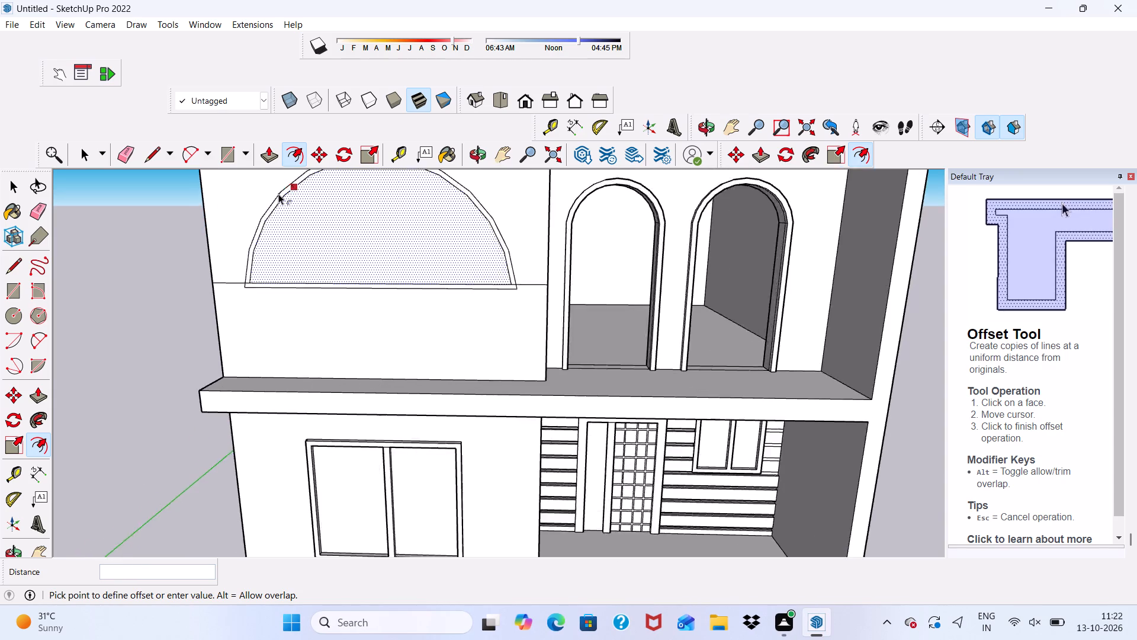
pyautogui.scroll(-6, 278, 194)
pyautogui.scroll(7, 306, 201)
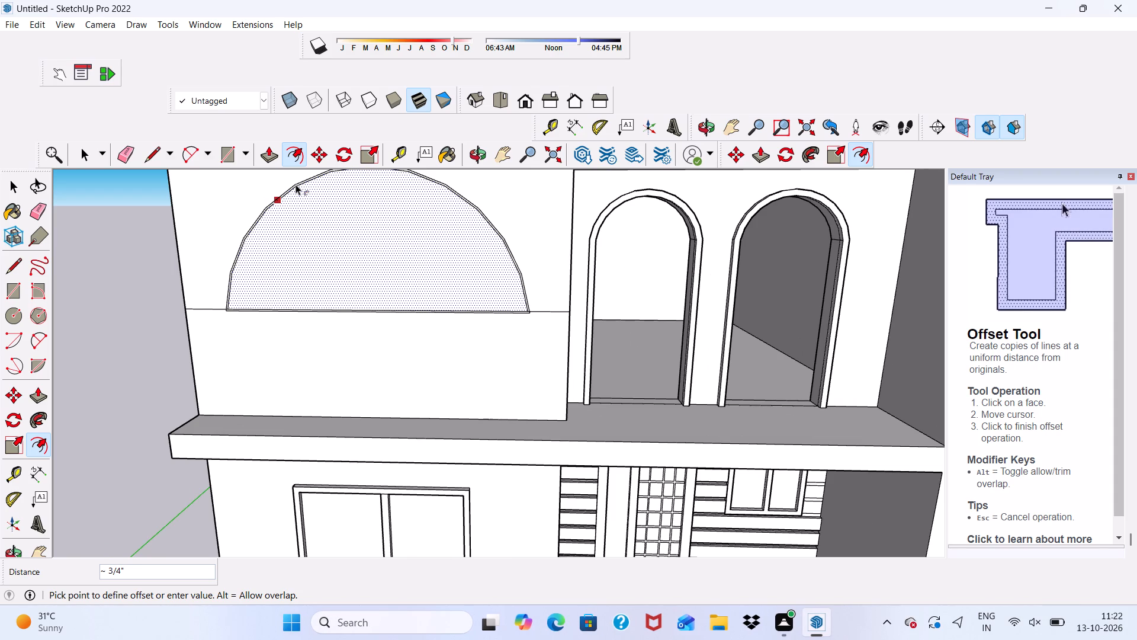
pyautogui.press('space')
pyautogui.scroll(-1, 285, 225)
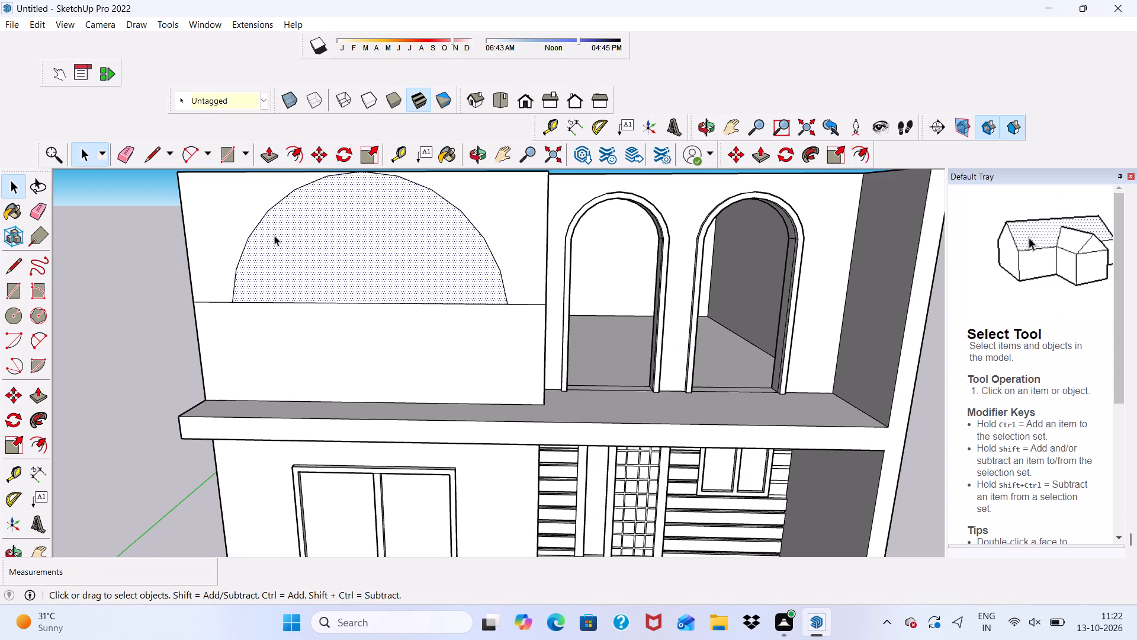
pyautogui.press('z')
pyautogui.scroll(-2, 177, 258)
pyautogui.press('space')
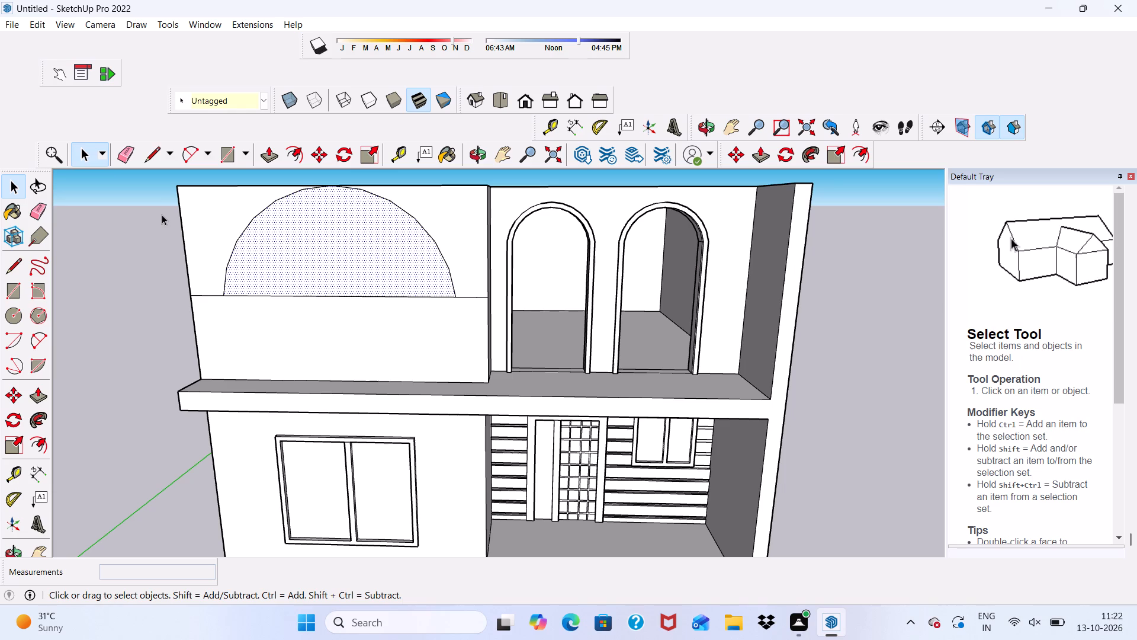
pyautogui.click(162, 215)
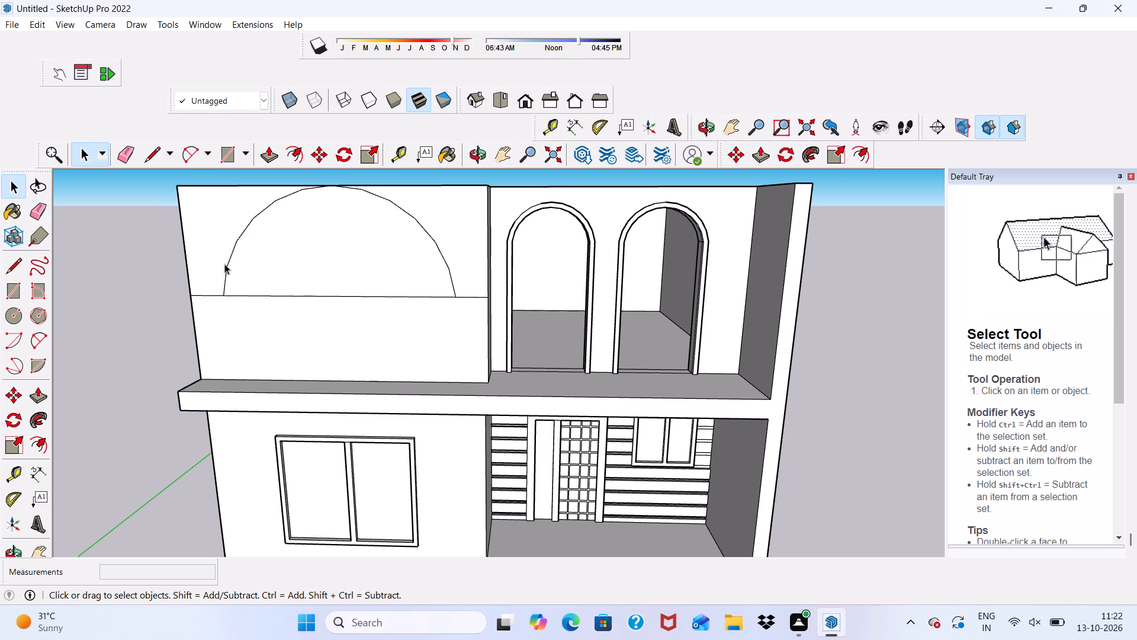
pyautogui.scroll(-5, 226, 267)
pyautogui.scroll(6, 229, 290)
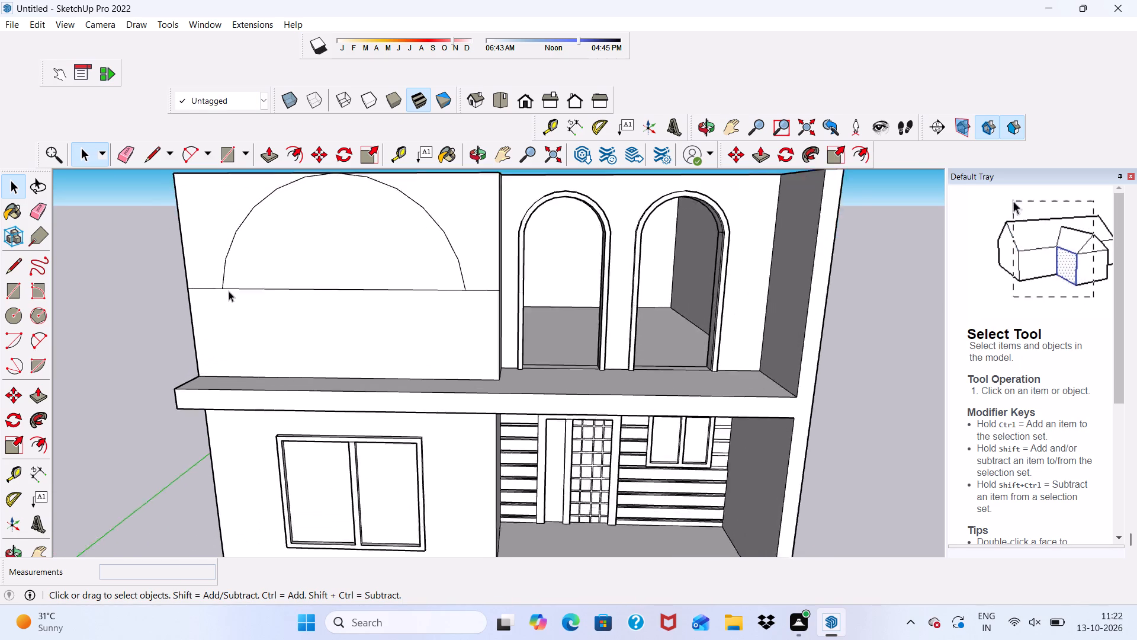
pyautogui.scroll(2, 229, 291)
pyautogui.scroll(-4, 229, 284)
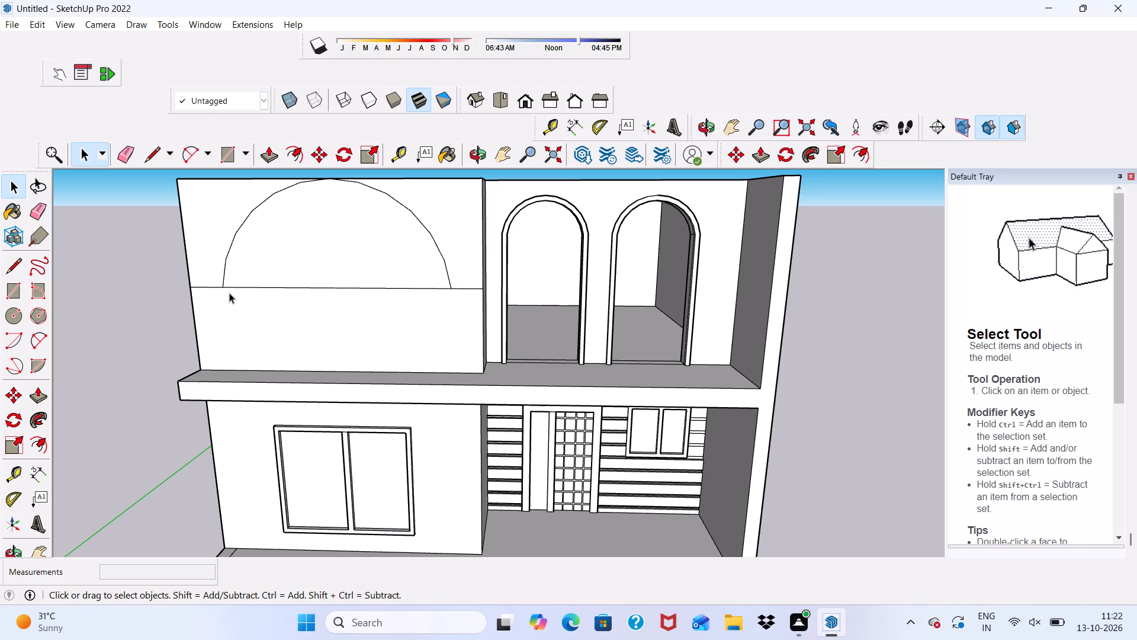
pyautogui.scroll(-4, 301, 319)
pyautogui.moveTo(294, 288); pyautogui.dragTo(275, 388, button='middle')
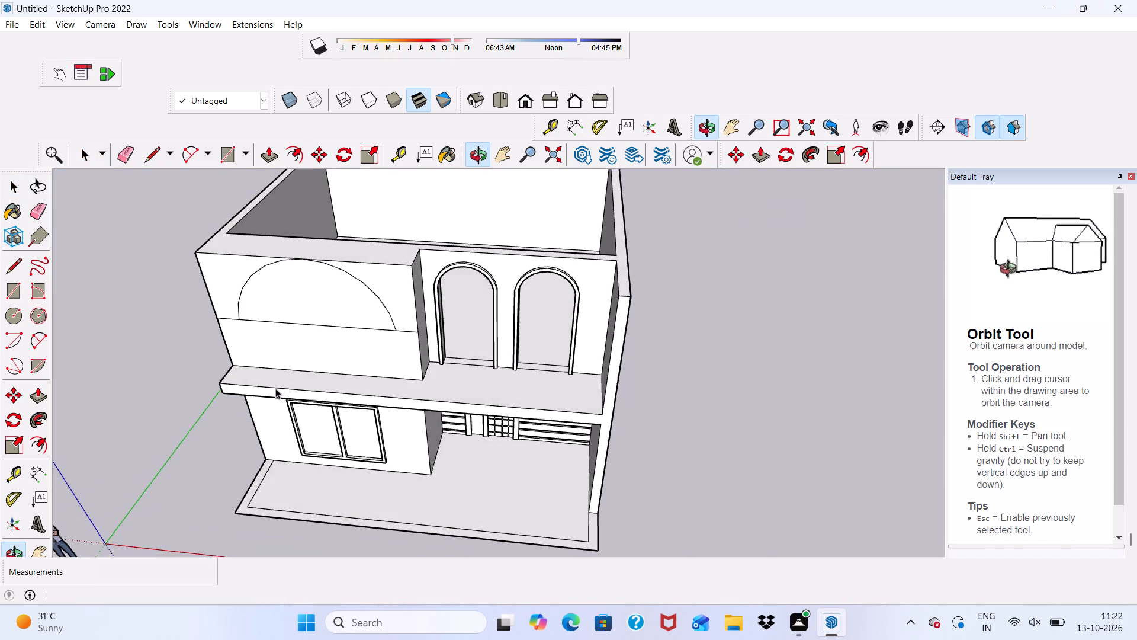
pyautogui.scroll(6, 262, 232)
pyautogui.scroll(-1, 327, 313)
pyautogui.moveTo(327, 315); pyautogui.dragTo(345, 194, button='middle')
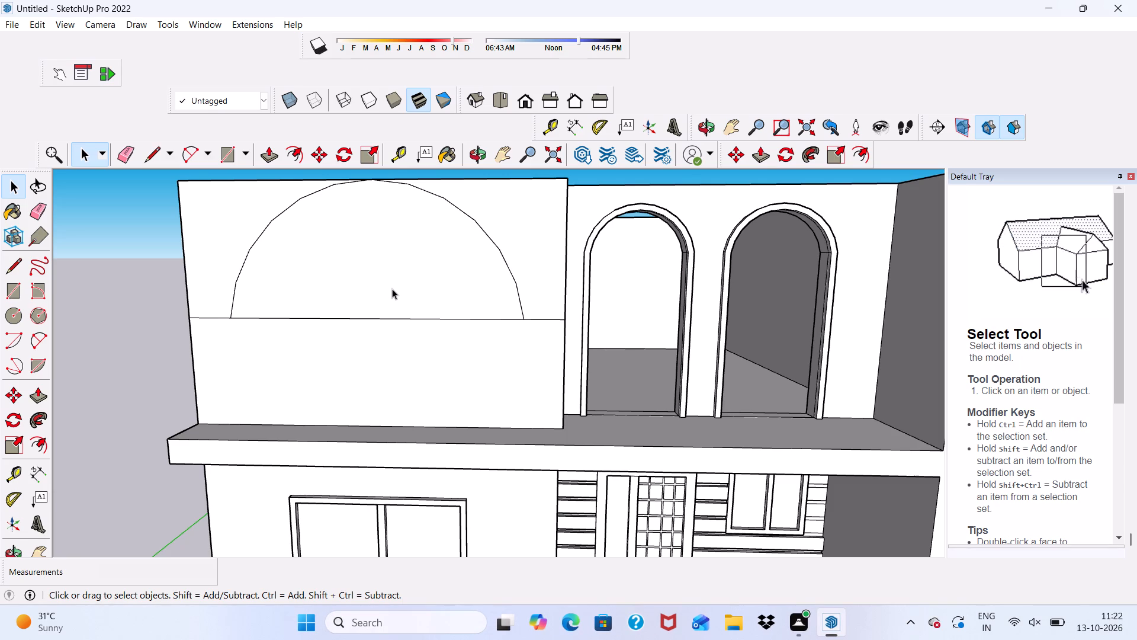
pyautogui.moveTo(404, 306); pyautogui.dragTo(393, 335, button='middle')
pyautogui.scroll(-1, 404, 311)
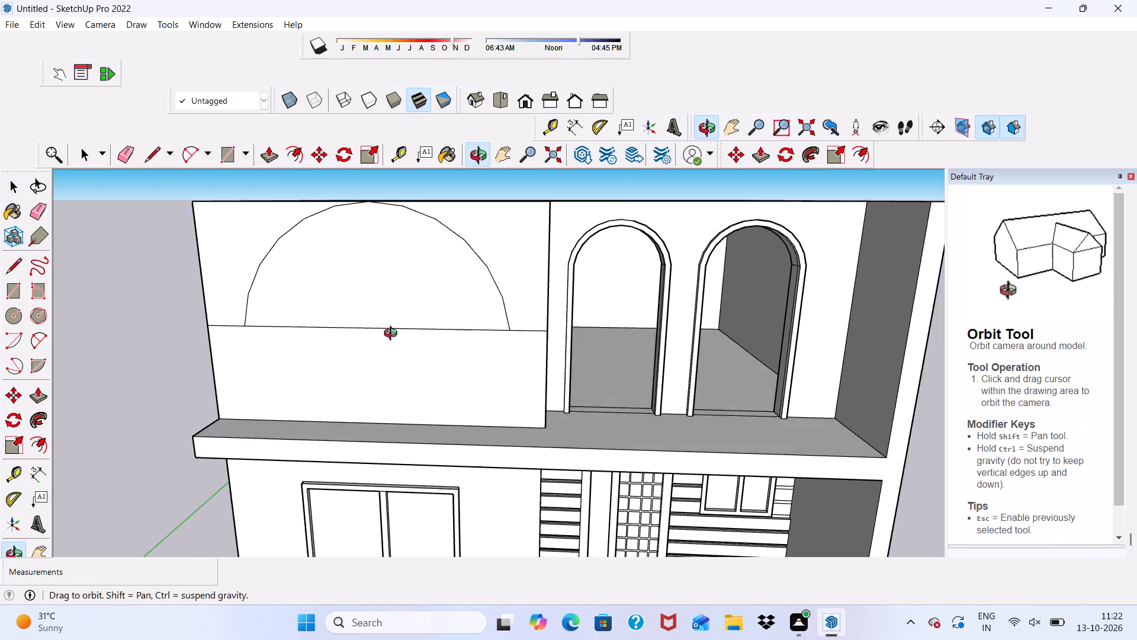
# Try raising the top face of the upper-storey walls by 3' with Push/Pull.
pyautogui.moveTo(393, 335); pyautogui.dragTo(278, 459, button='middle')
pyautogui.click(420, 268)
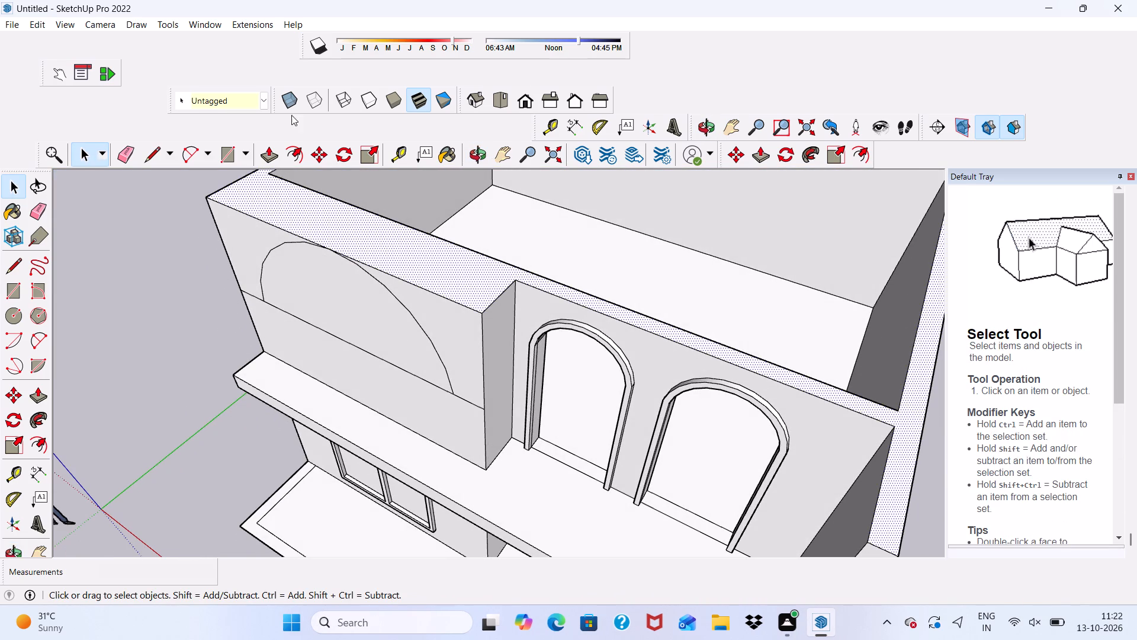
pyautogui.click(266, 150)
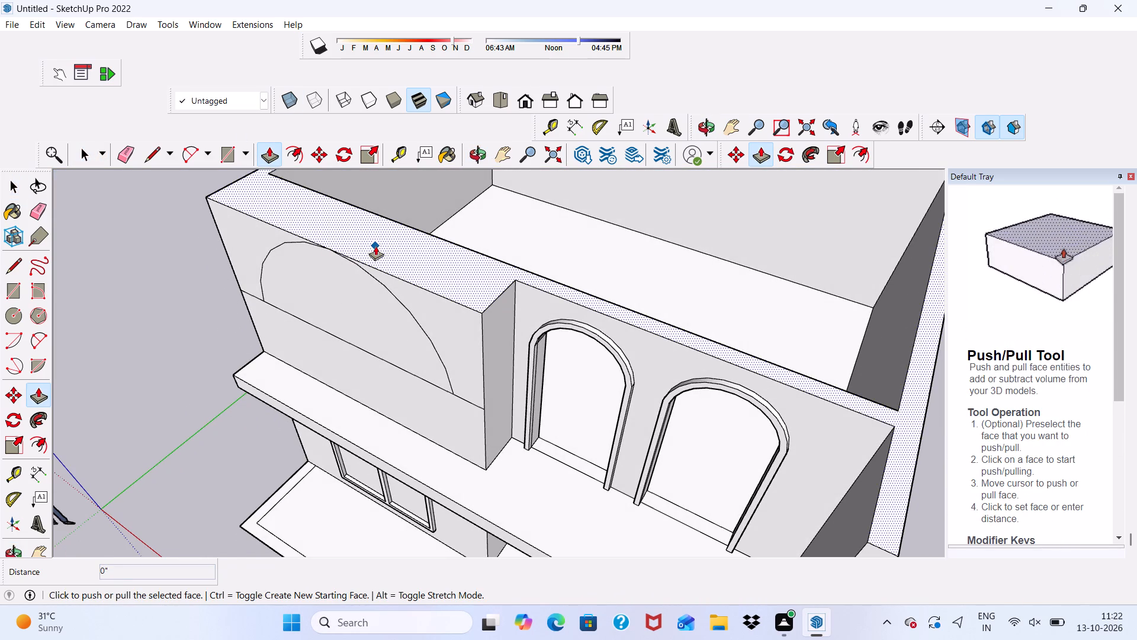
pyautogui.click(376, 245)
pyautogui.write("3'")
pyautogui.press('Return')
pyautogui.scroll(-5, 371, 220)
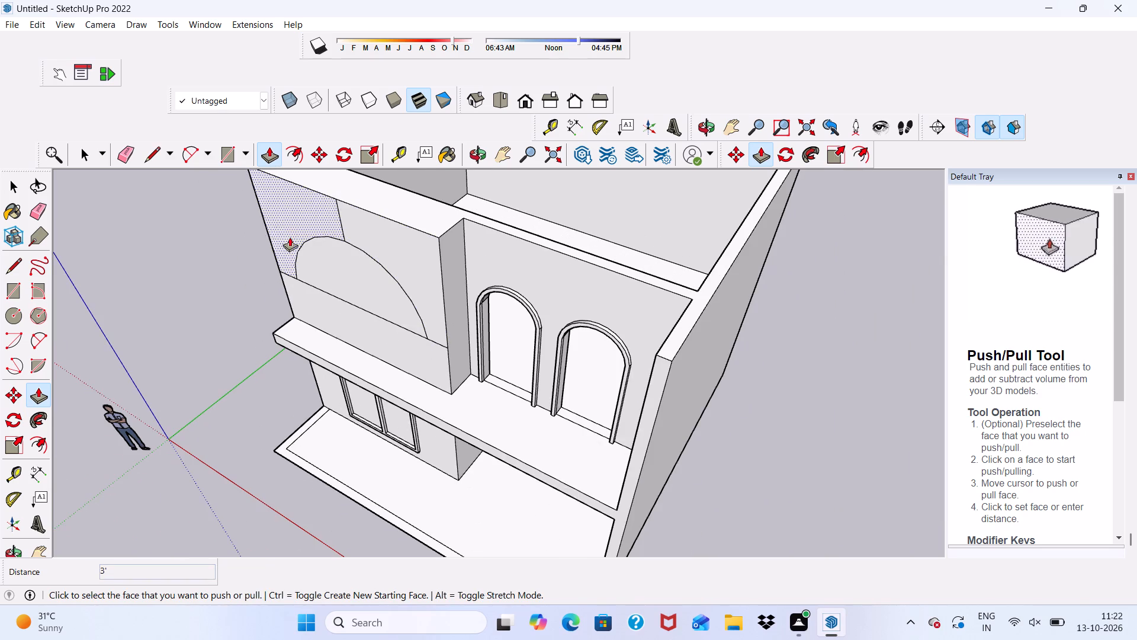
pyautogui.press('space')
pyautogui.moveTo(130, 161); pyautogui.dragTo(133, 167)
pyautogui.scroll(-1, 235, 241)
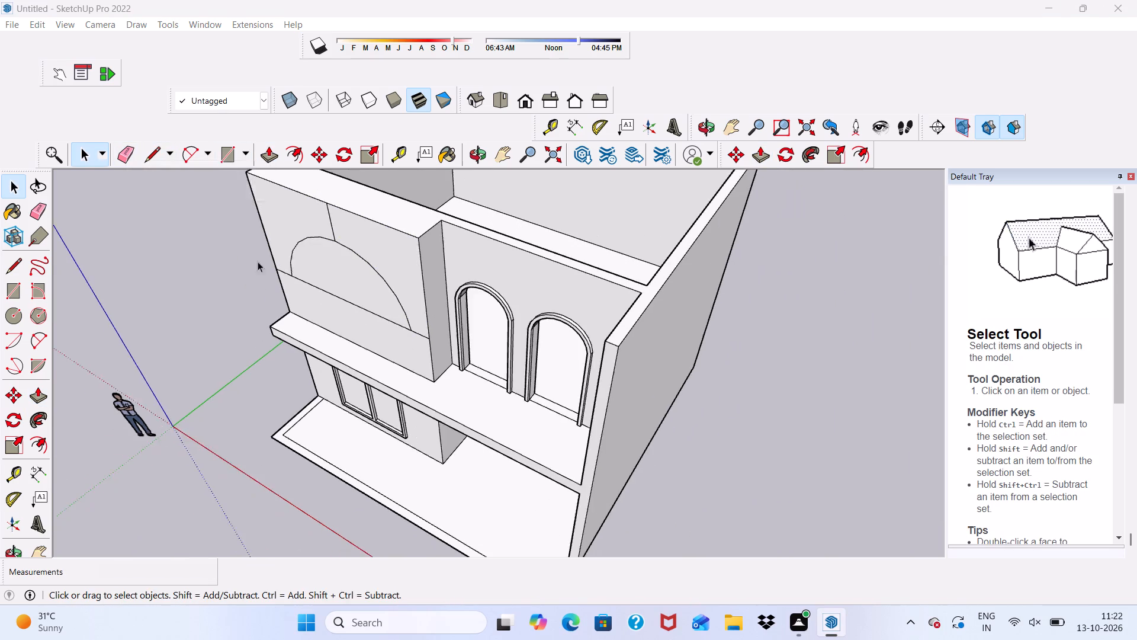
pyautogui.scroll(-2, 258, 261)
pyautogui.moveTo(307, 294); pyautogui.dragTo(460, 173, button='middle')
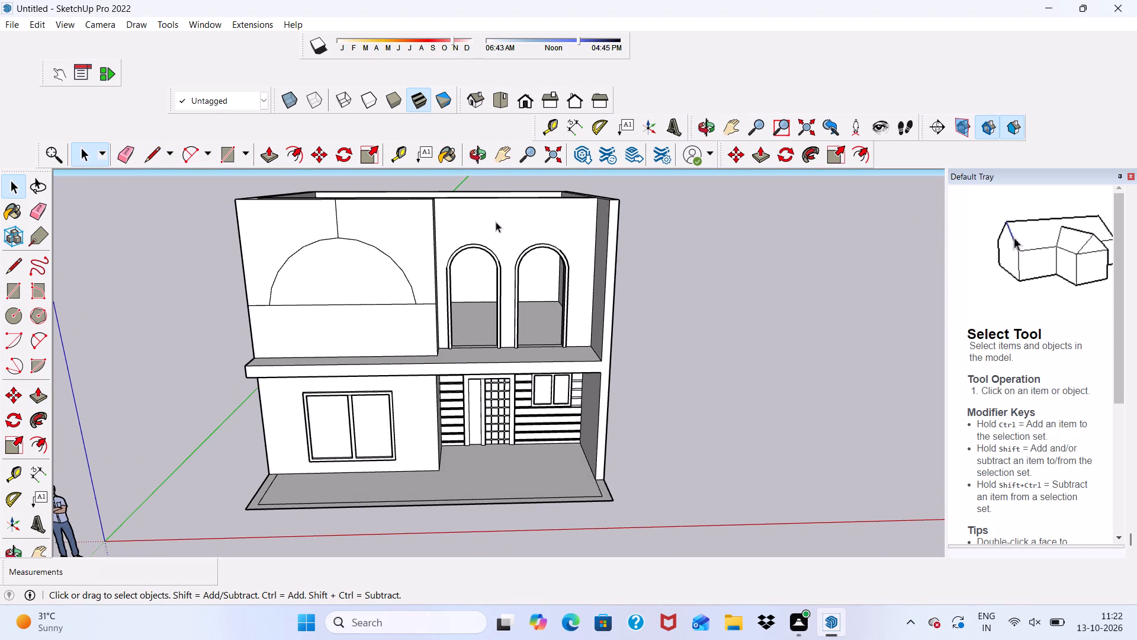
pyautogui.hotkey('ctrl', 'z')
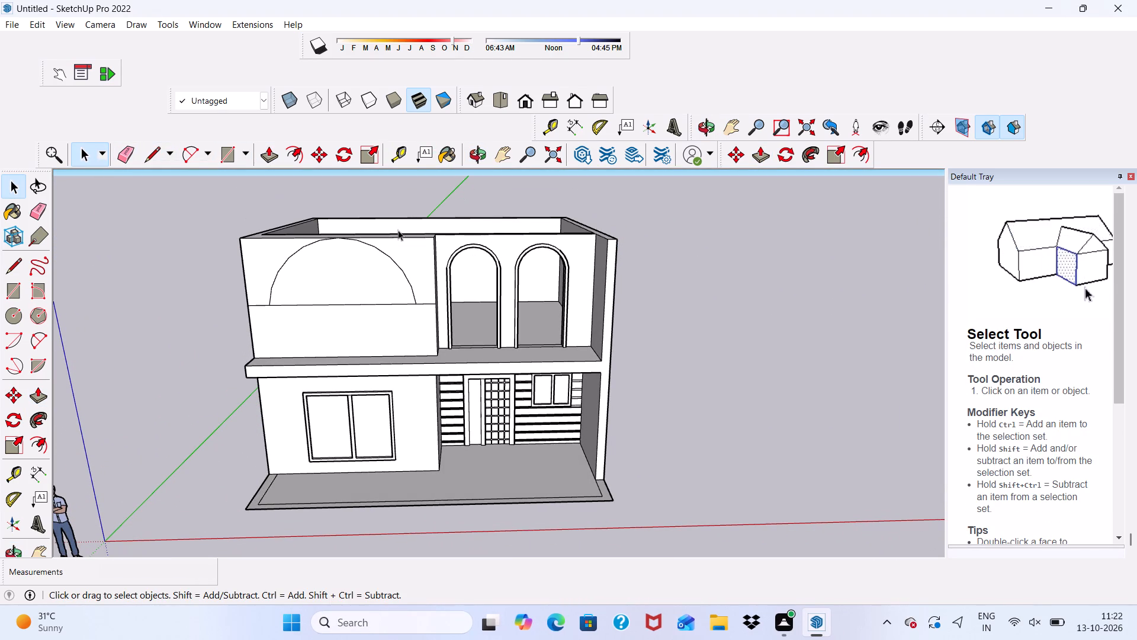
# Push/Pull the top face of the upper-storey walls upward by 2'.
pyautogui.moveTo(397, 230); pyautogui.dragTo(341, 295, button='middle')
pyautogui.scroll(5, 323, 228)
pyautogui.click(319, 261)
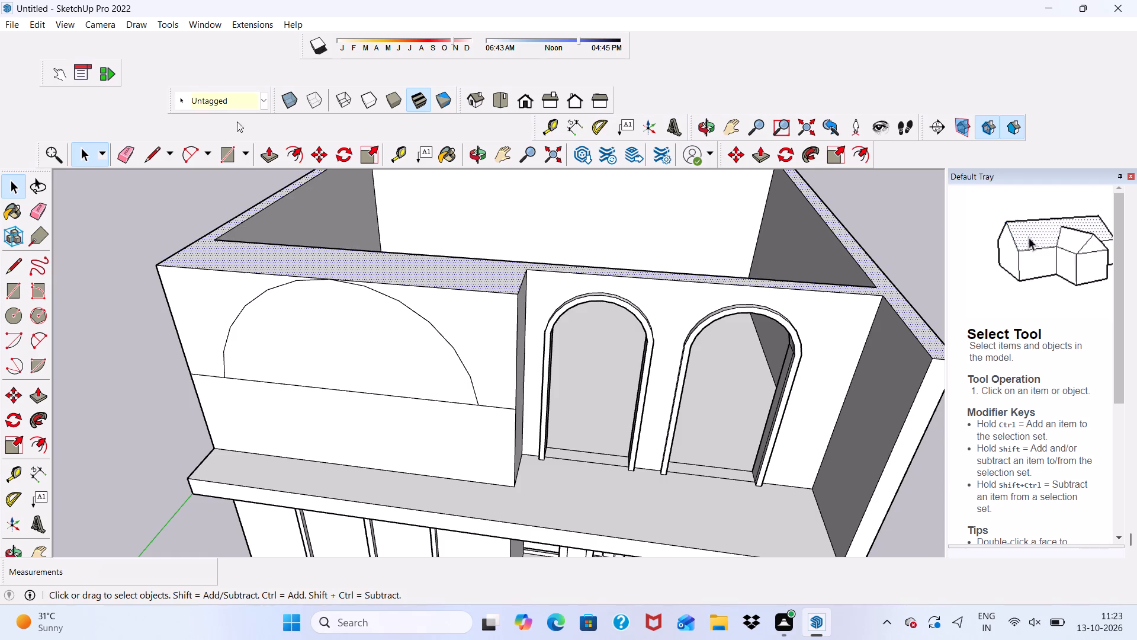
pyautogui.click(266, 154)
pyautogui.click(307, 257)
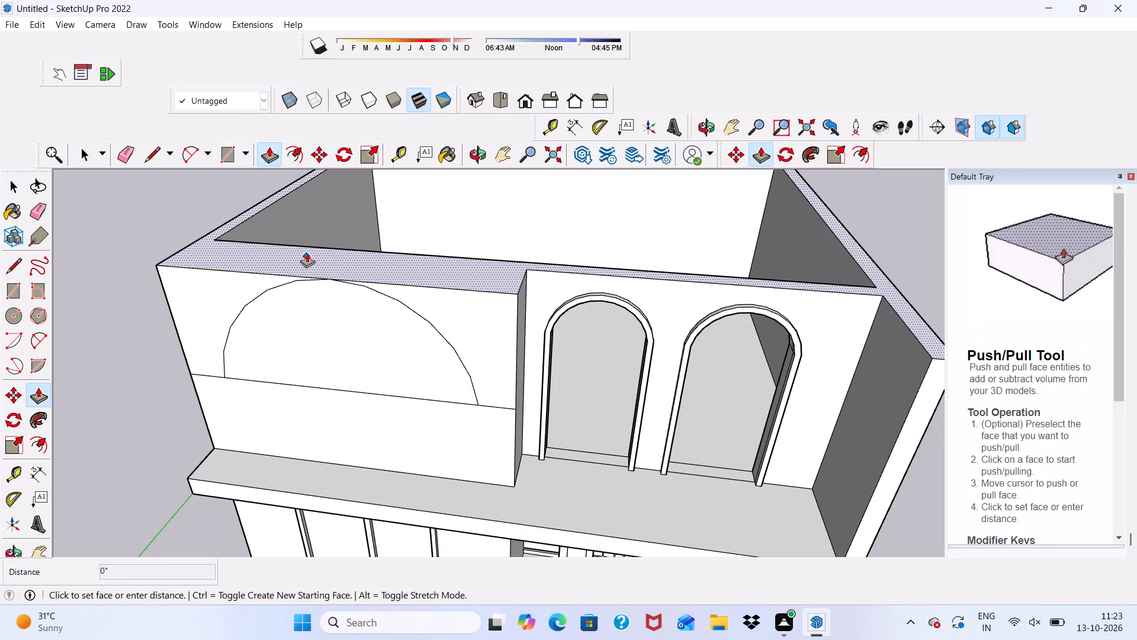
pyautogui.write("2'")
pyautogui.press('Return')
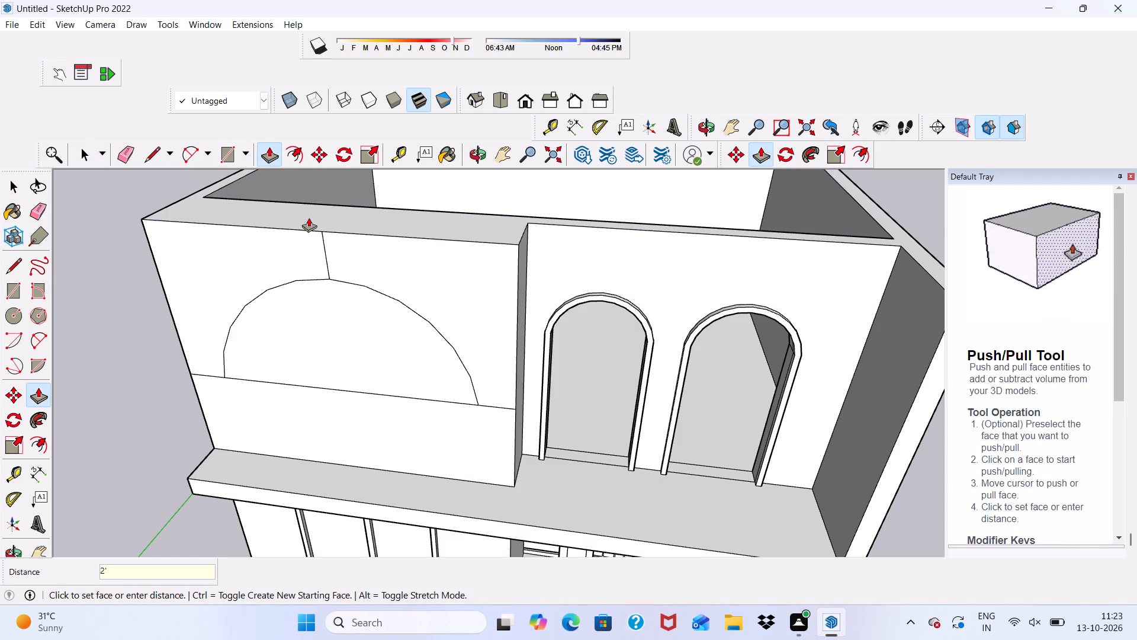
pyautogui.press('b')
pyautogui.scroll(-6, 326, 267)
pyautogui.moveTo(346, 316); pyautogui.dragTo(349, 287, button='middle')
pyautogui.press('space')
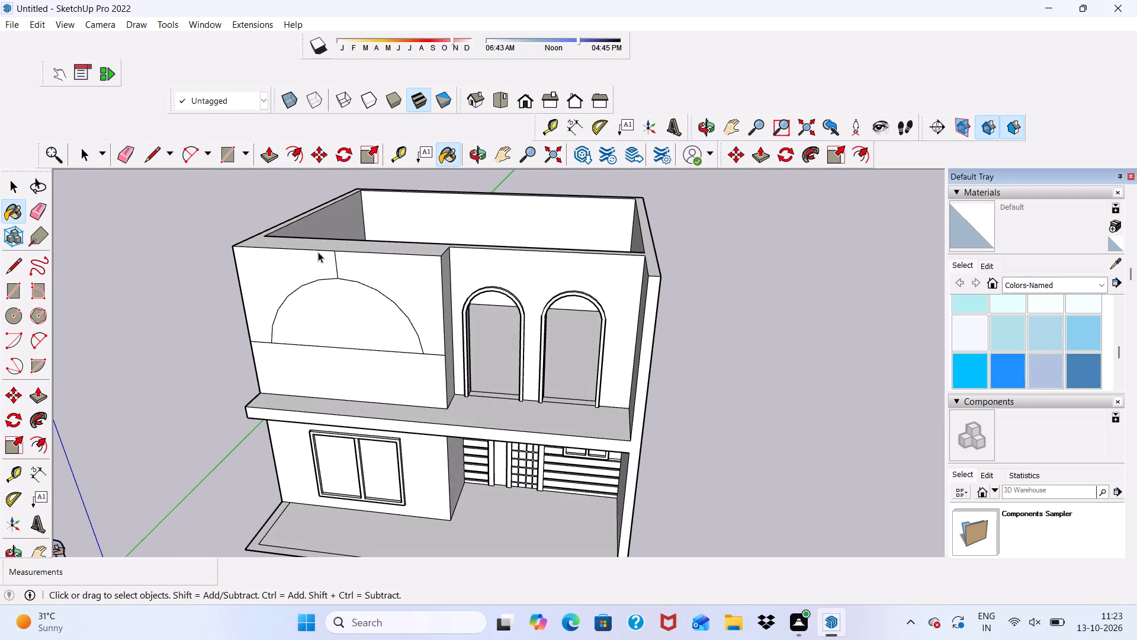
# Erase the short vertical edge between the large arch's apex and the projecting wall's top edge.
pyautogui.click(125, 152)
pyautogui.scroll(4, 372, 266)
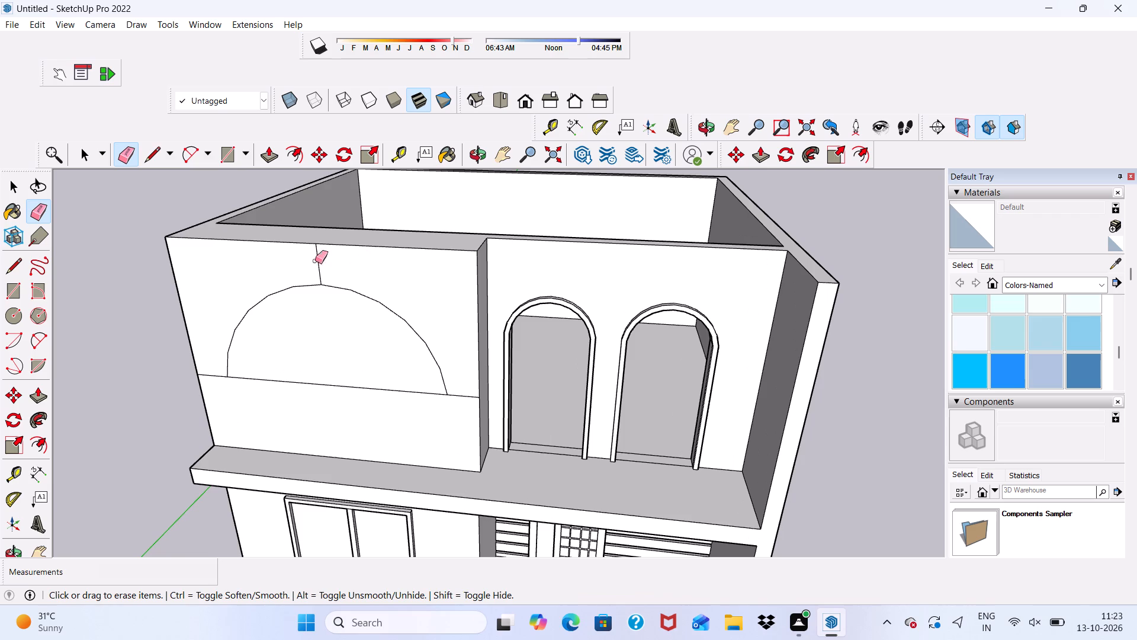
pyautogui.click(315, 266)
pyautogui.moveTo(324, 259); pyautogui.dragTo(313, 263)
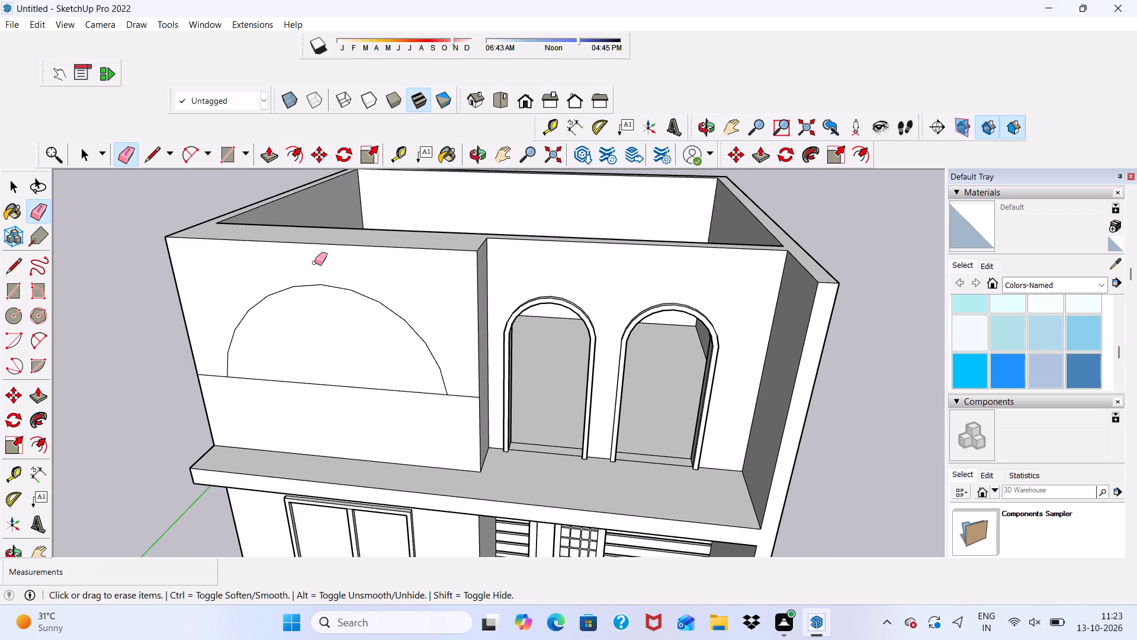
pyautogui.scroll(-1, 316, 264)
pyautogui.press('space')
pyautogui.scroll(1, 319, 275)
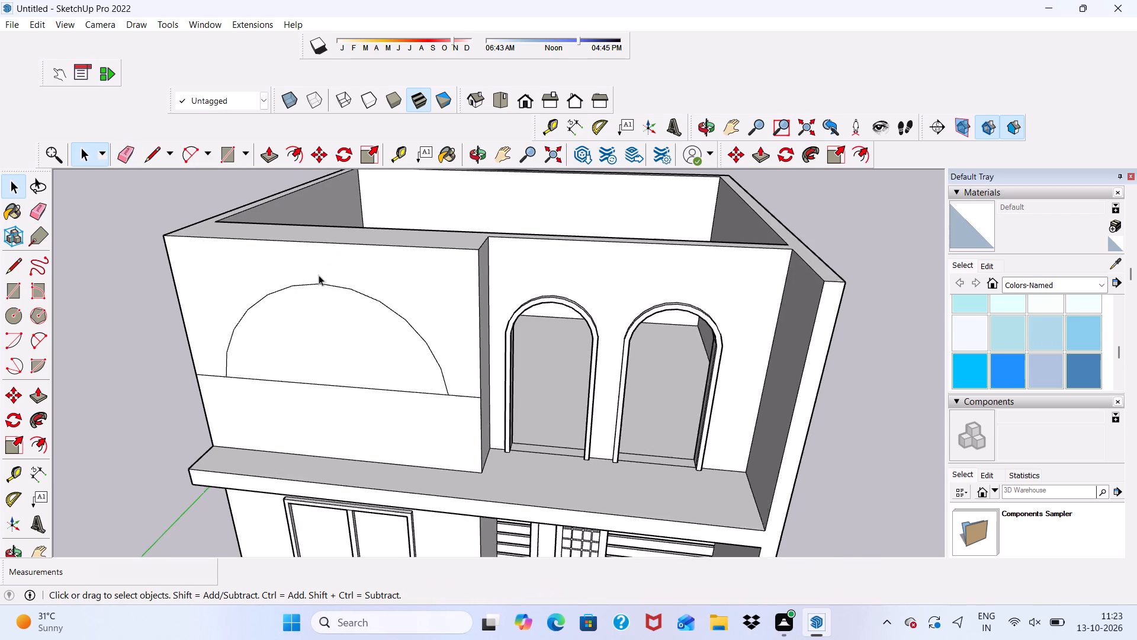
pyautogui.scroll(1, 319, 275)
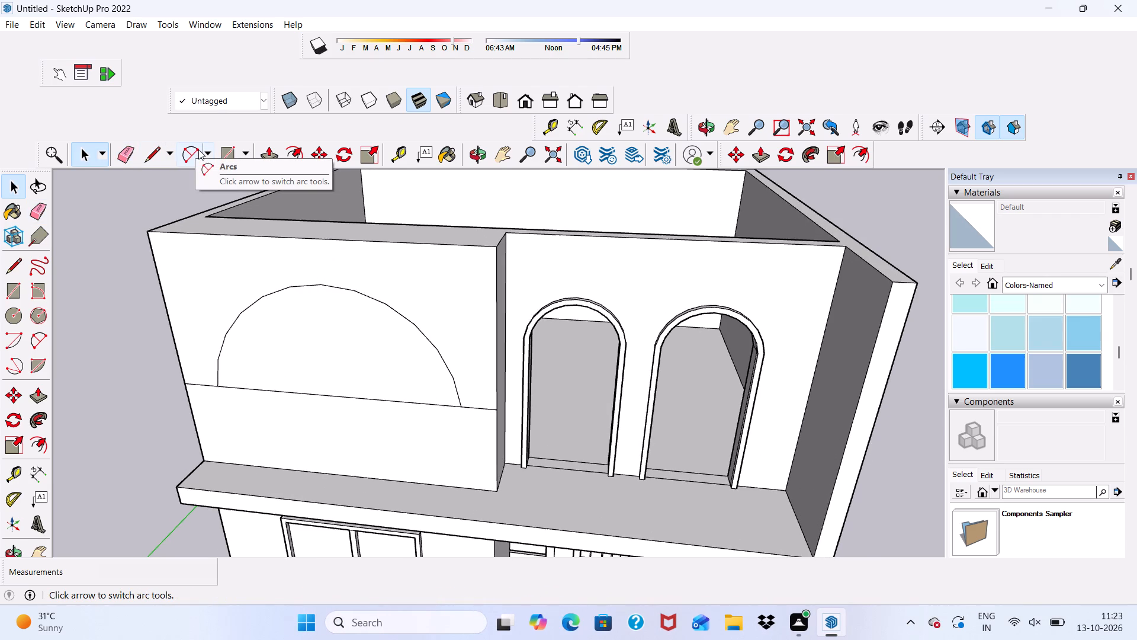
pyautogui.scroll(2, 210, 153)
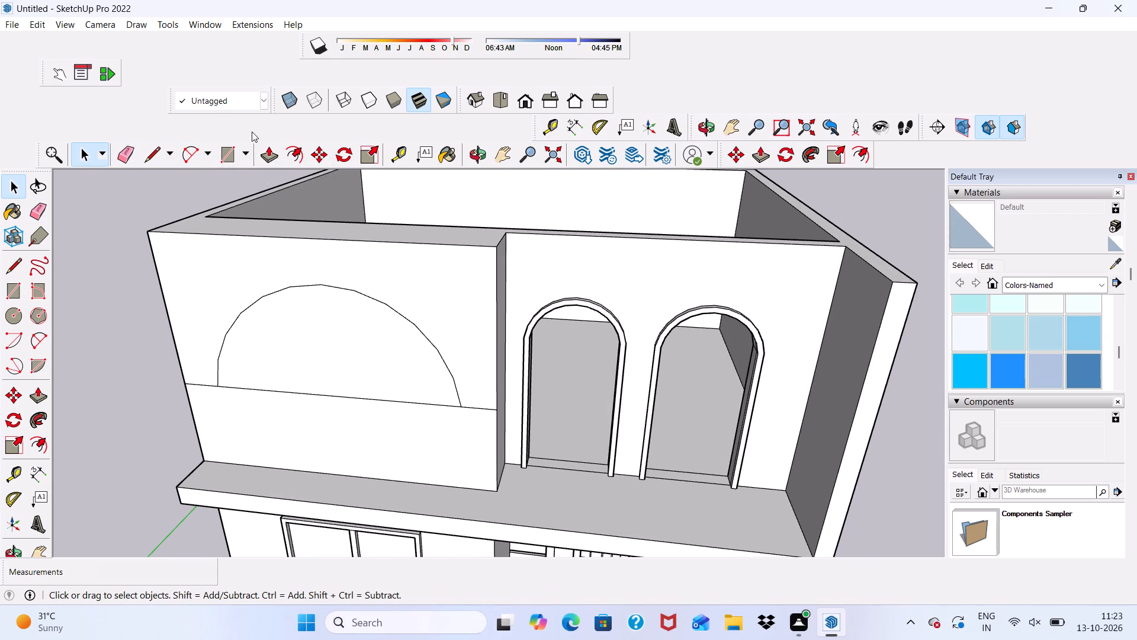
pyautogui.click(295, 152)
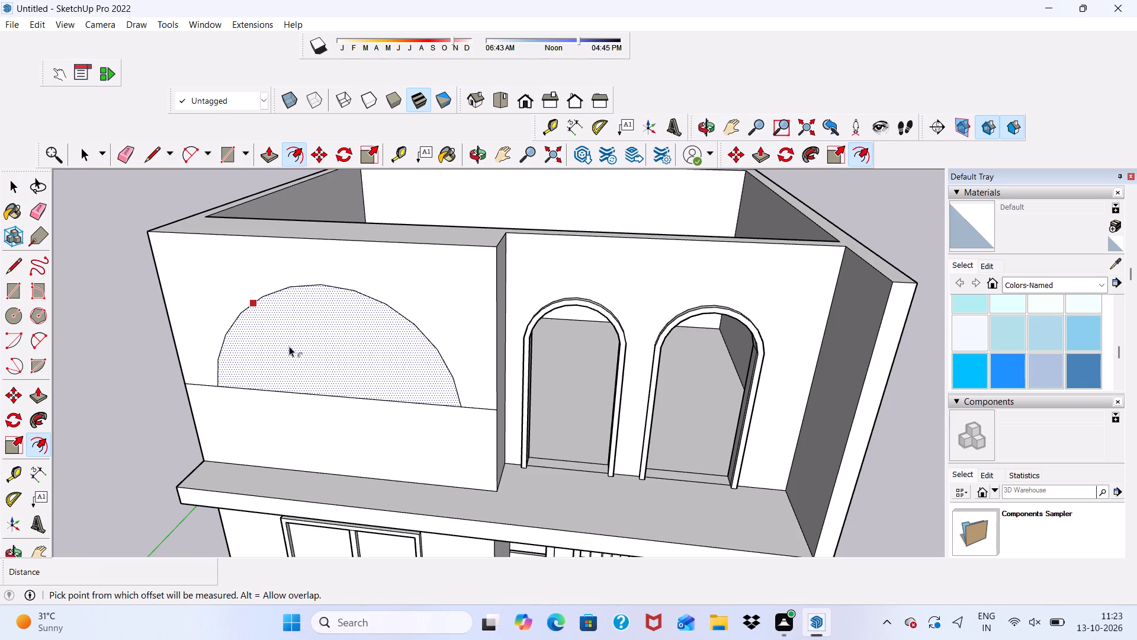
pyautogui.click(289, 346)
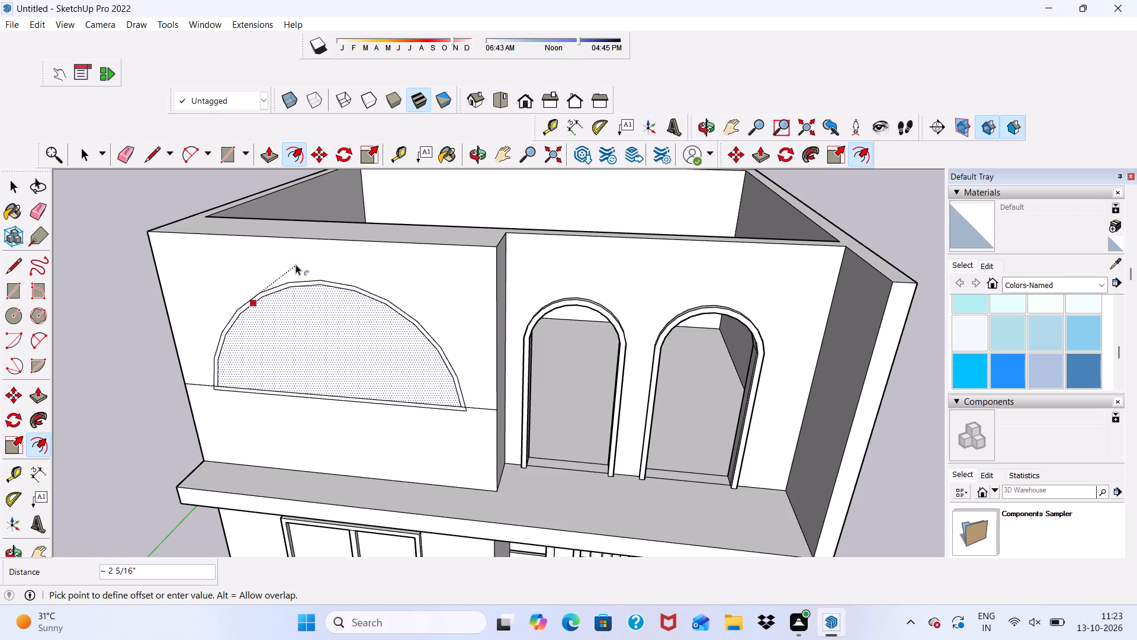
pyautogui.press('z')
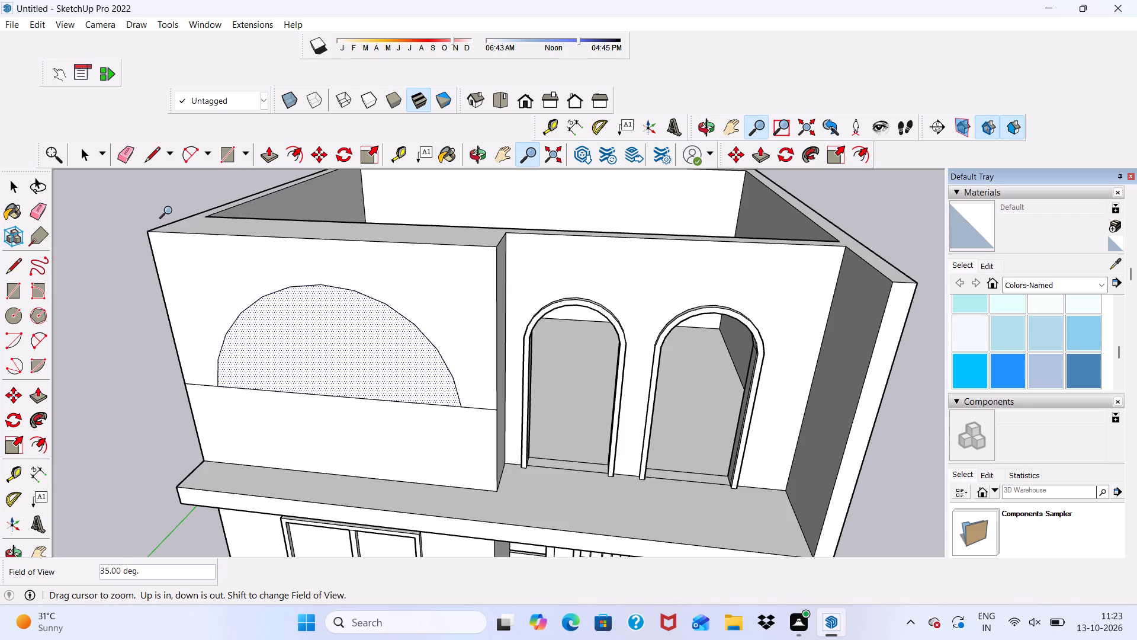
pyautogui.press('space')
# Erase the large arc from the projecting upper wall, keeping the horizontal line across it.
pyautogui.click(133, 153)
pyautogui.moveTo(237, 311); pyautogui.dragTo(243, 320)
pyautogui.scroll(-4, 321, 299)
pyautogui.moveTo(330, 338); pyautogui.dragTo(344, 264, button='middle')
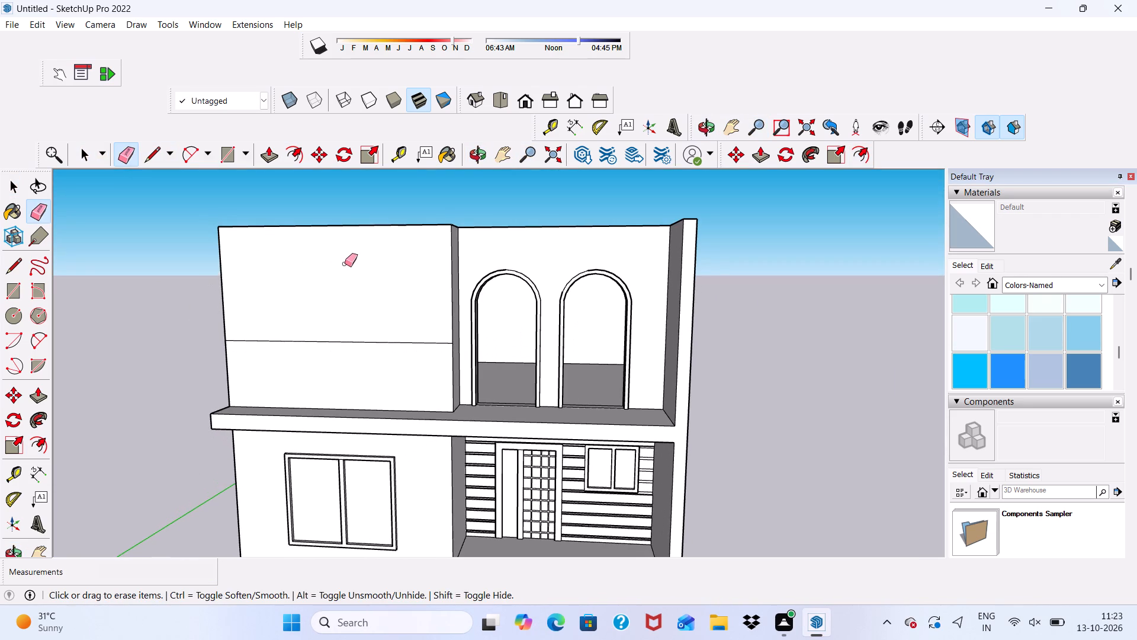
pyautogui.press('space')
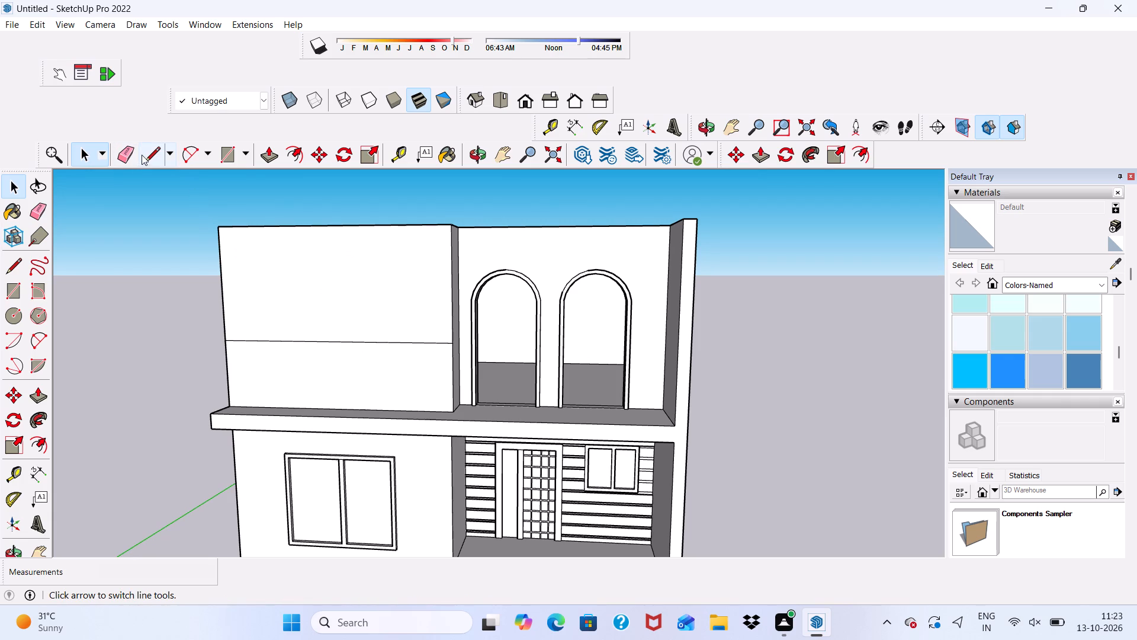
# Draw a low rectangular outline on the projecting wall's horizontal line with two short vertical sides and a top line about 12' 2" long.
pyautogui.moveTo(143, 153); pyautogui.dragTo(156, 159)
pyautogui.scroll(3, 265, 325)
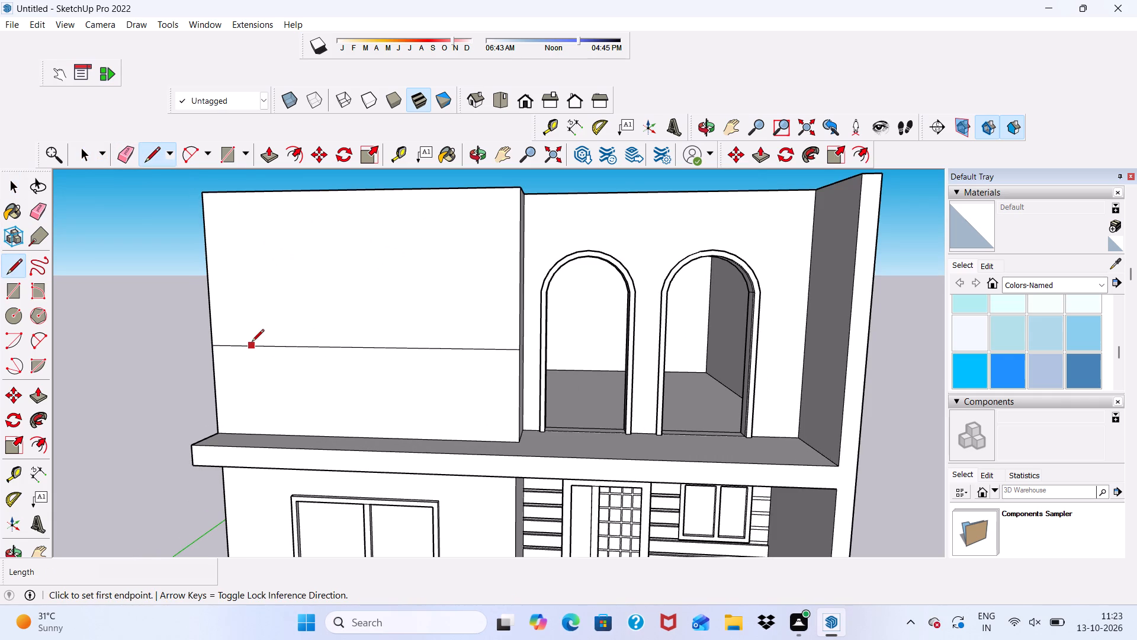
pyautogui.click(252, 343)
pyautogui.click(248, 313)
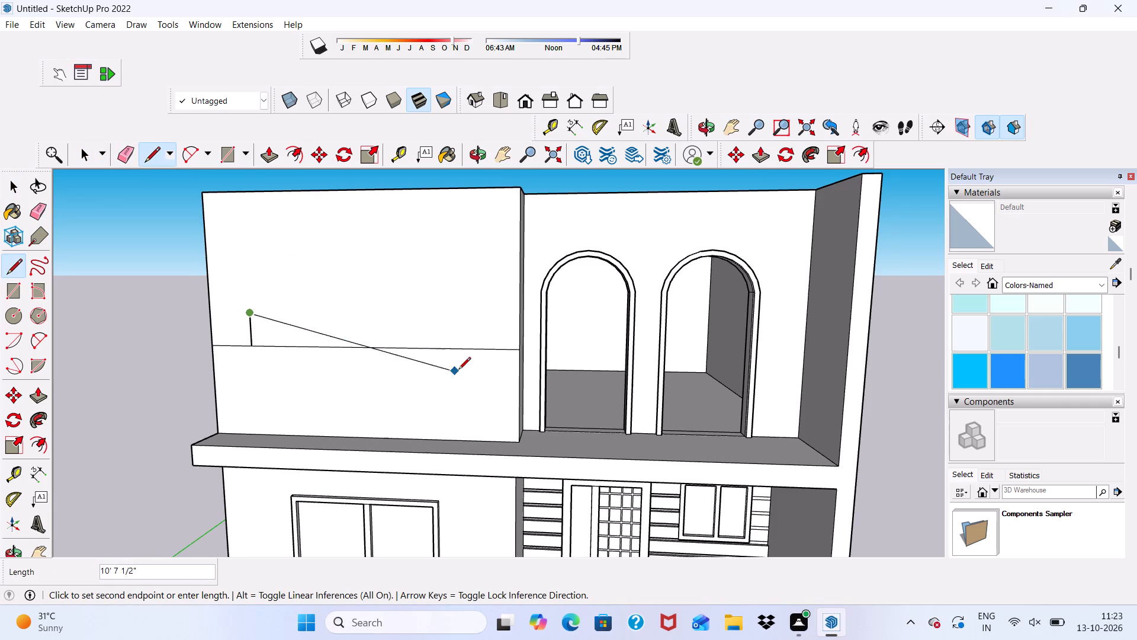
pyautogui.click(493, 313)
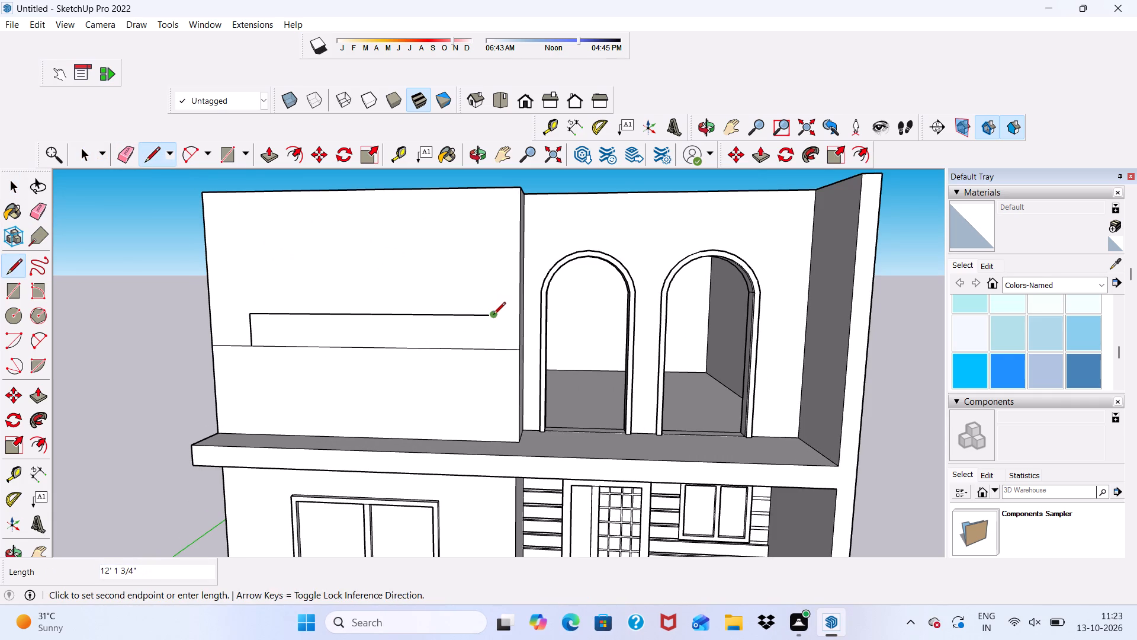
pyautogui.click(494, 349)
pyautogui.press('b')
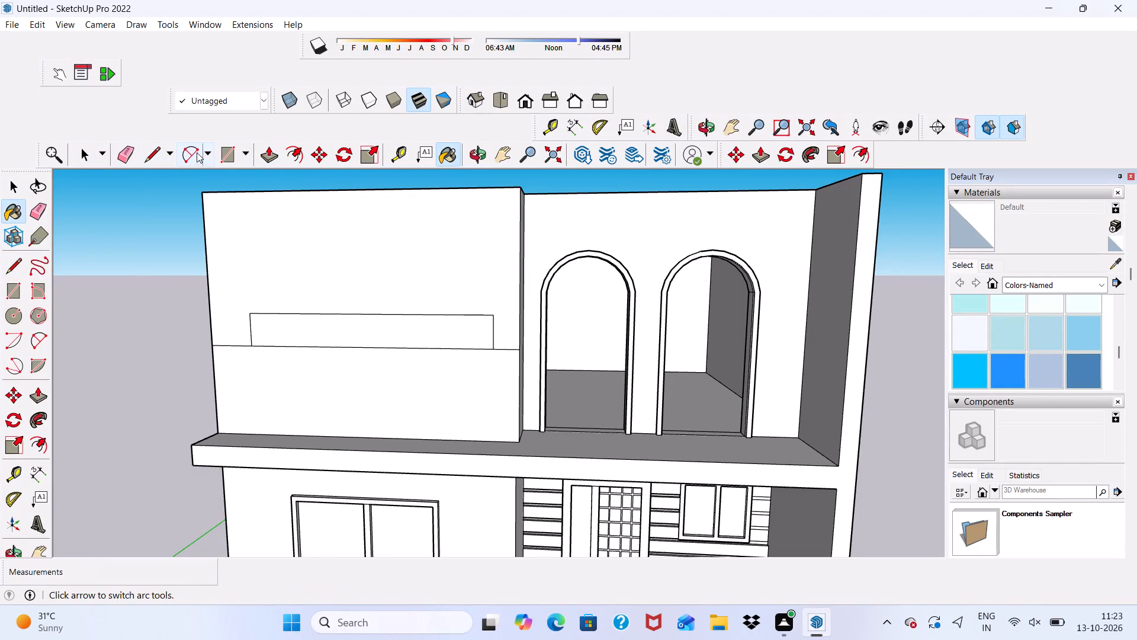
# Draw a two-point arc between the top corners of the low rectangle, bulging about 4' 9" upward.
pyautogui.moveTo(189, 152); pyautogui.dragTo(198, 157)
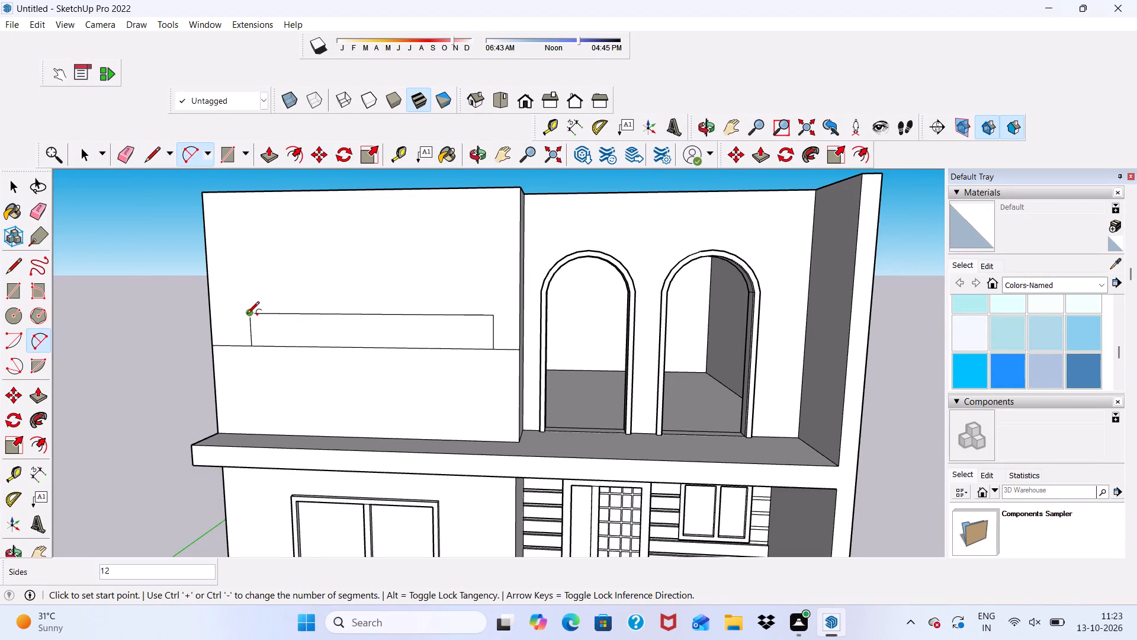
pyautogui.click(247, 315)
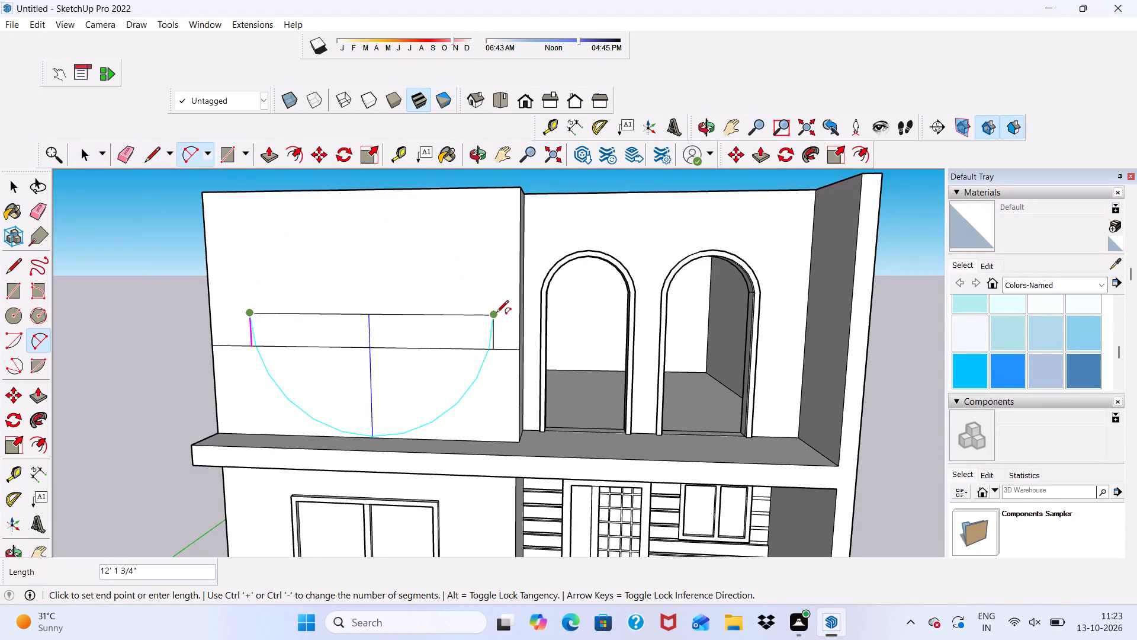
pyautogui.click(496, 313)
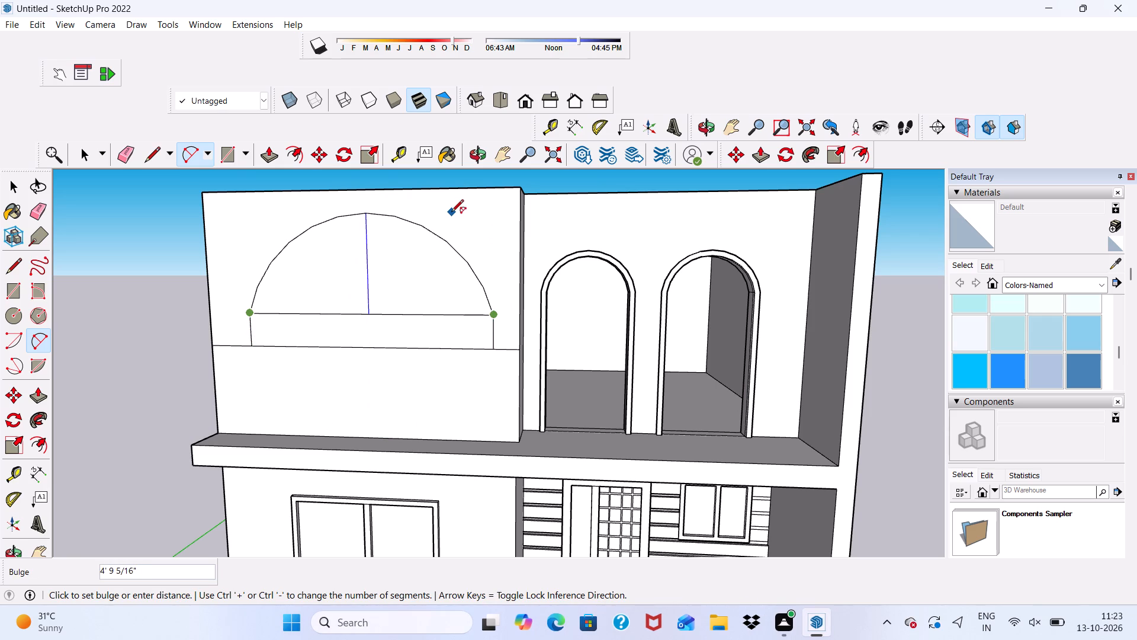
pyautogui.click(444, 213)
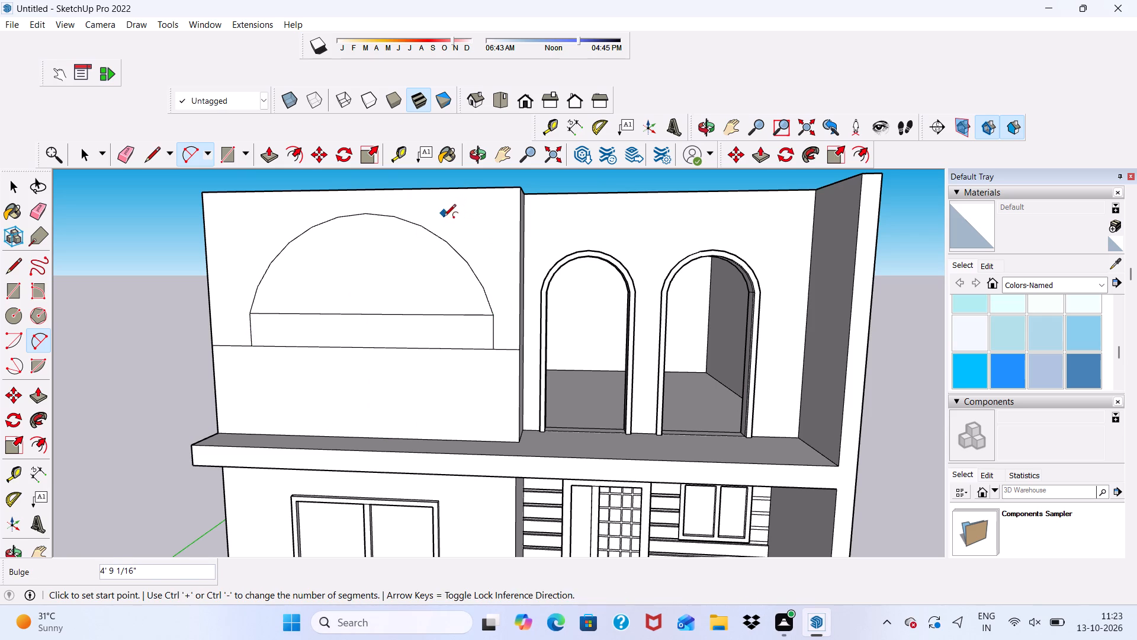
# Erase the horizontal line between the arc and the low rectangle to merge them into one arch face.
pyautogui.click(121, 155)
pyautogui.moveTo(291, 310); pyautogui.dragTo(296, 320)
pyautogui.press('space')
# Offset the large arch face's outline outward by 3" on the projecting upper wall.
pyautogui.scroll(1, 294, 304)
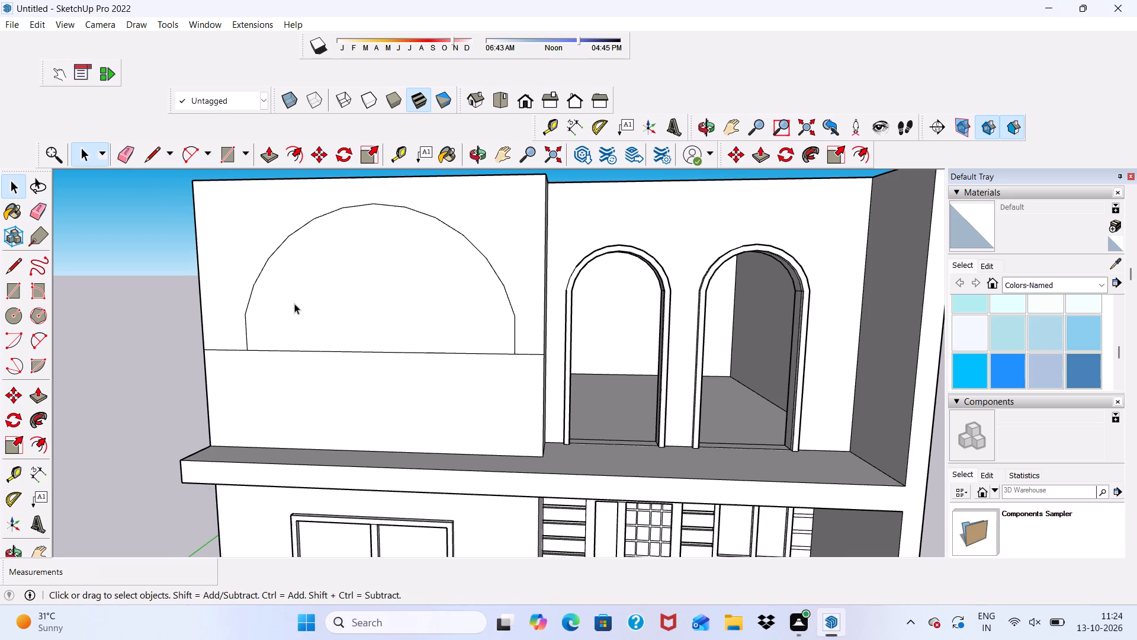
pyautogui.click(294, 303)
pyautogui.click(300, 149)
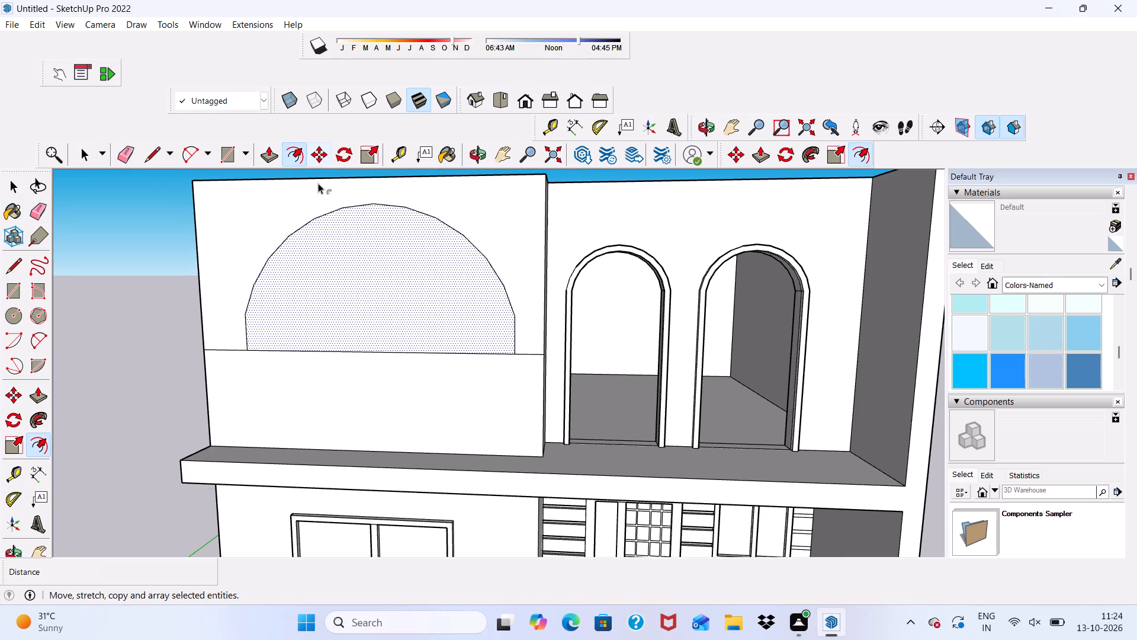
pyautogui.click(266, 283)
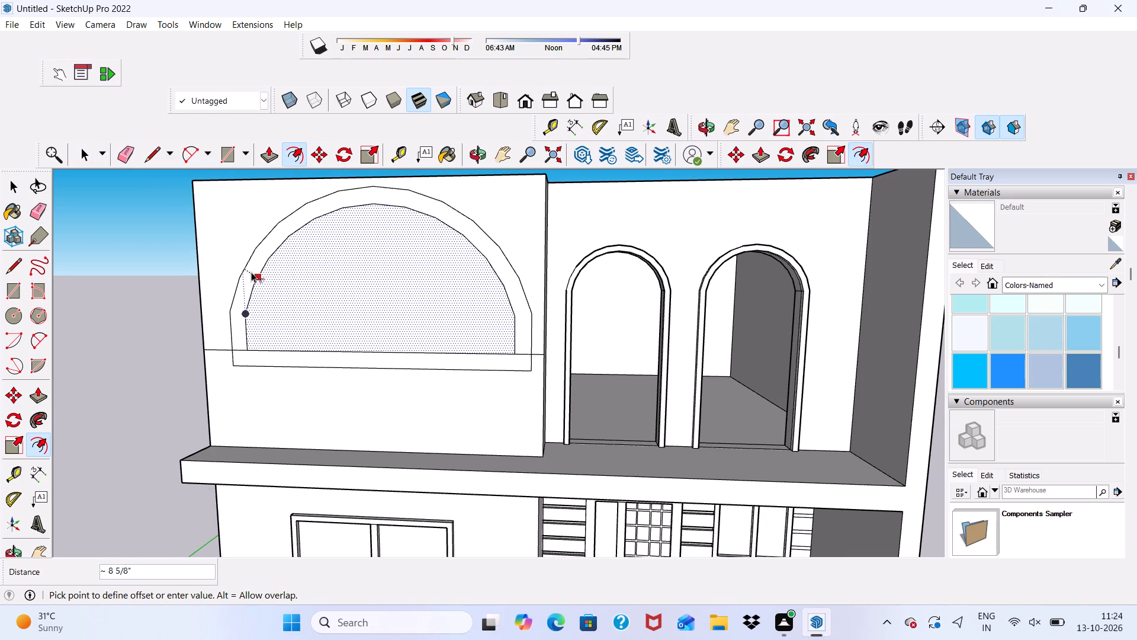
pyautogui.write('3"')
pyautogui.press('Return')
pyautogui.press('space')
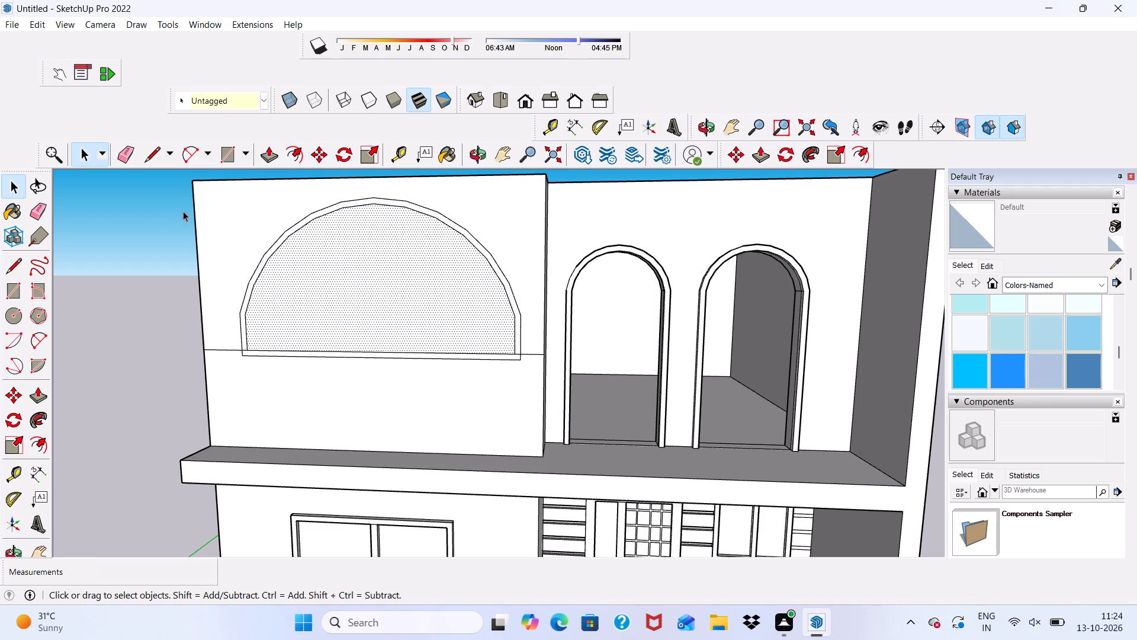
# Erase the offset outline's bottom line and its left stub below the wall's horizontal line.
pyautogui.scroll(4, 156, 174)
pyautogui.scroll(3, 108, 144)
pyautogui.click(124, 148)
pyautogui.scroll(5, 282, 325)
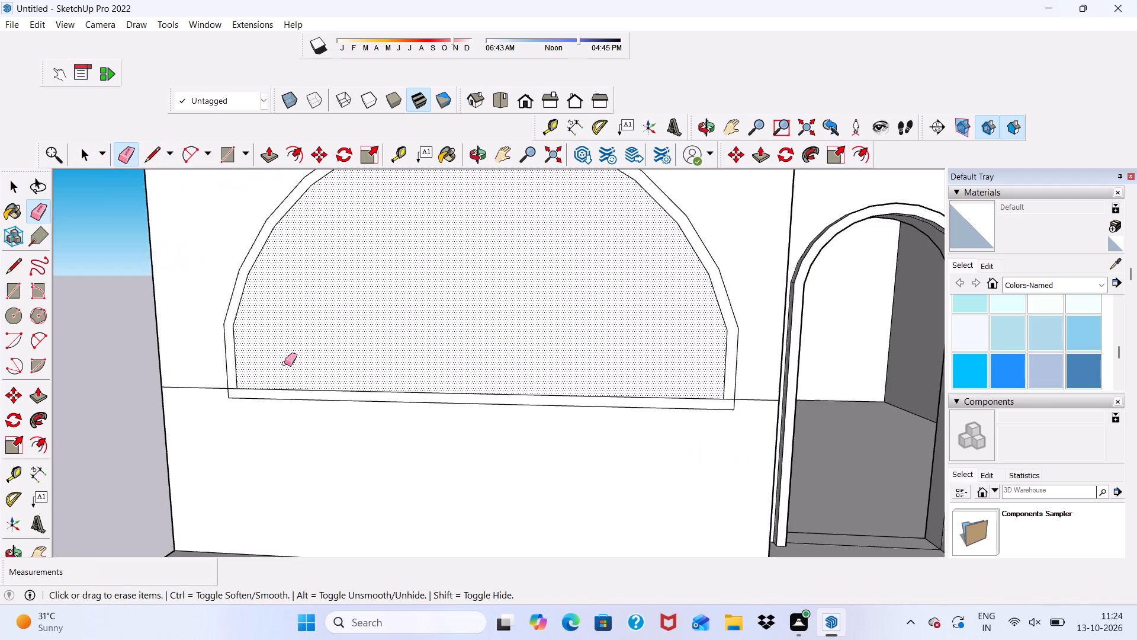
pyautogui.scroll(5, 284, 363)
pyautogui.moveTo(287, 381); pyautogui.dragTo(289, 388)
pyautogui.scroll(1, 184, 385)
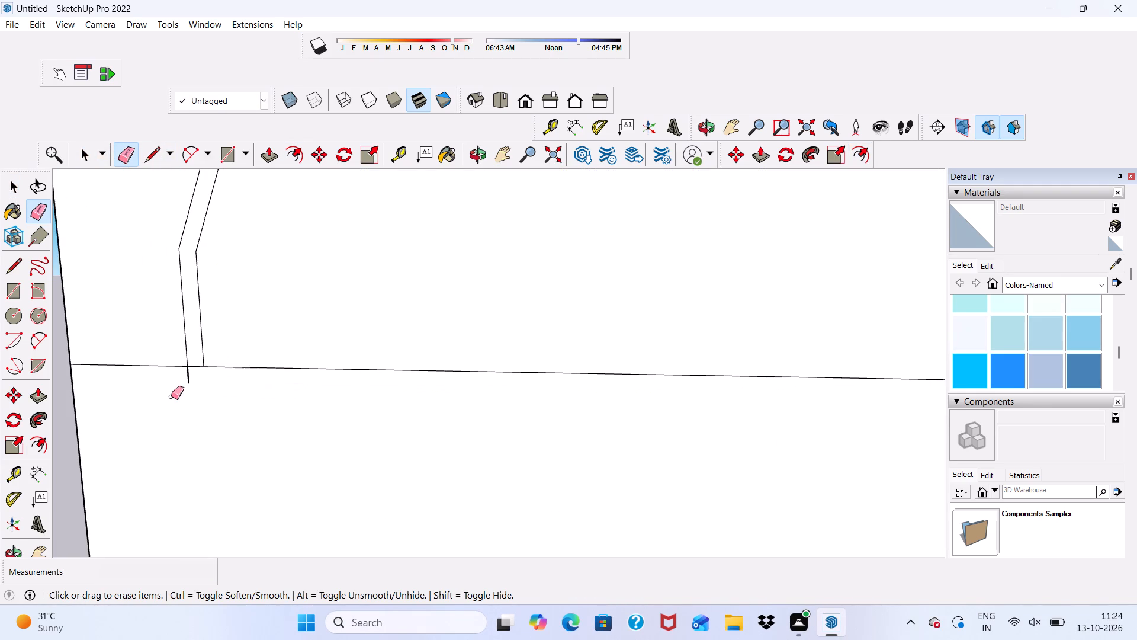
pyautogui.moveTo(191, 375); pyautogui.dragTo(184, 379)
pyautogui.scroll(-5, 375, 352)
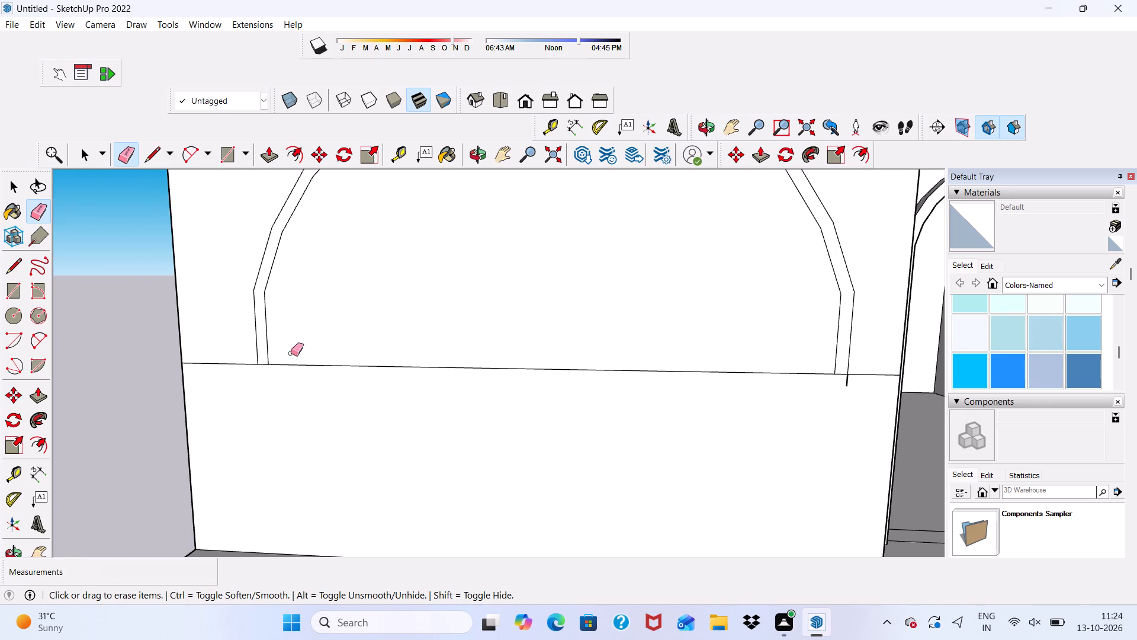
pyautogui.press('space')
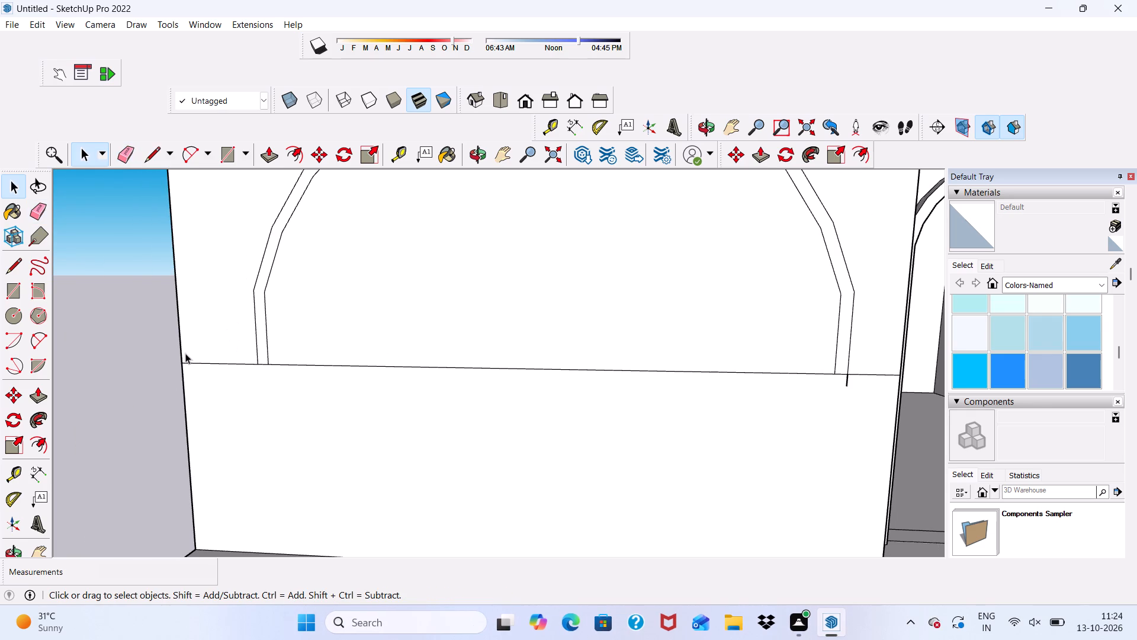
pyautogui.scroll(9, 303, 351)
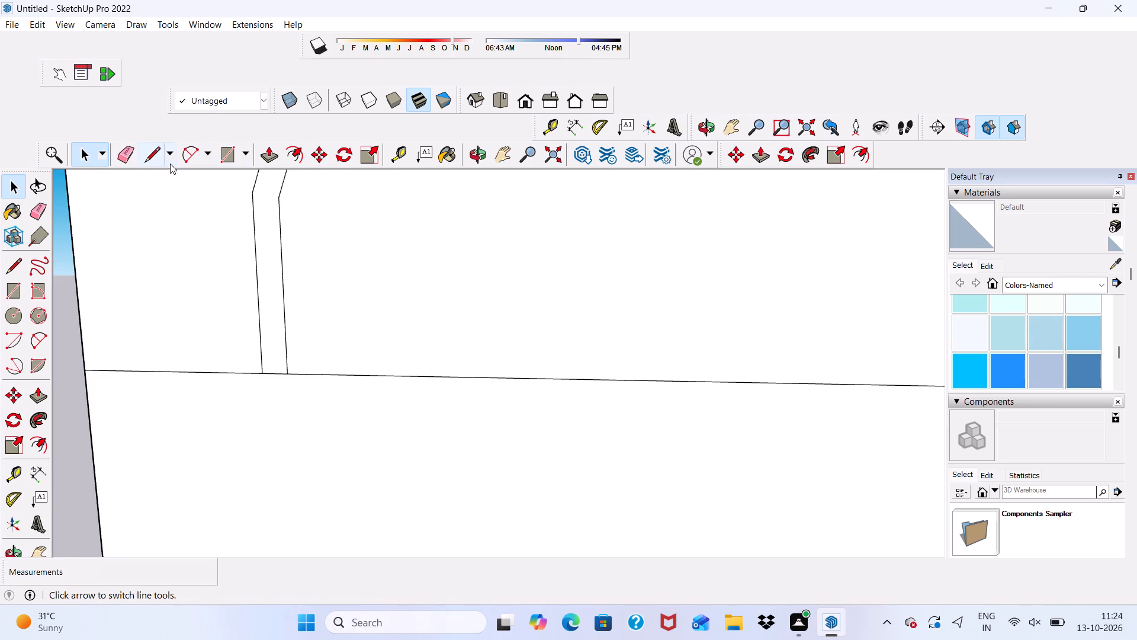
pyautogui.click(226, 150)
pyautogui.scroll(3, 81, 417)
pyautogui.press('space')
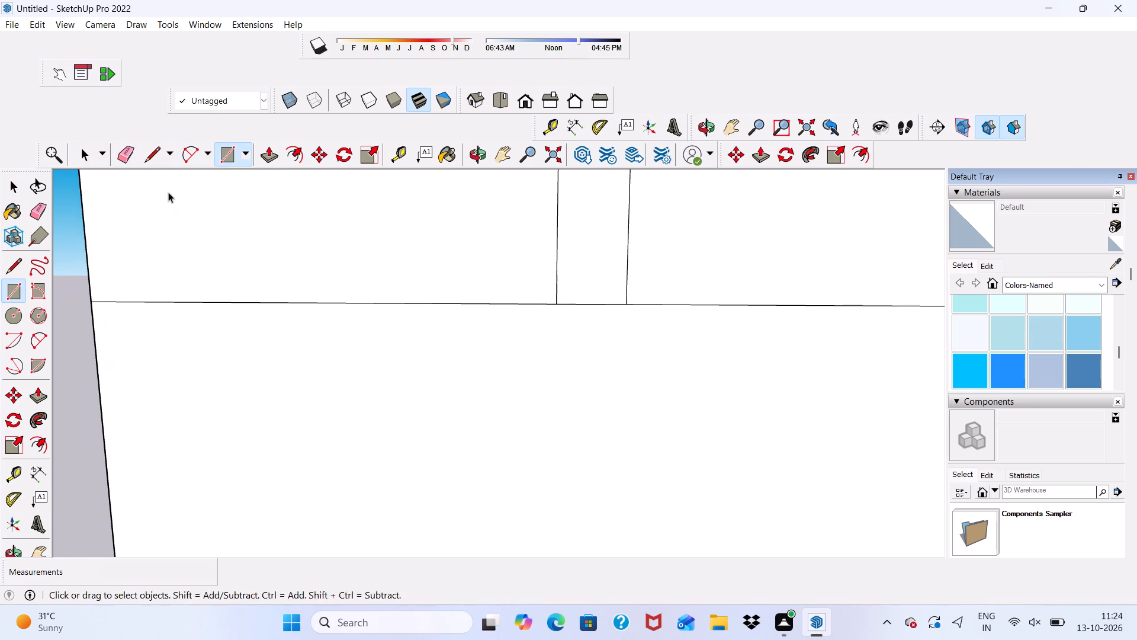
# Draw a line about 15' 6" long across the projecting wall, parallel to and 3" above the existing horizontal line.
pyautogui.click(153, 153)
pyautogui.scroll(3, 86, 311)
pyautogui.scroll(-4, 156, 300)
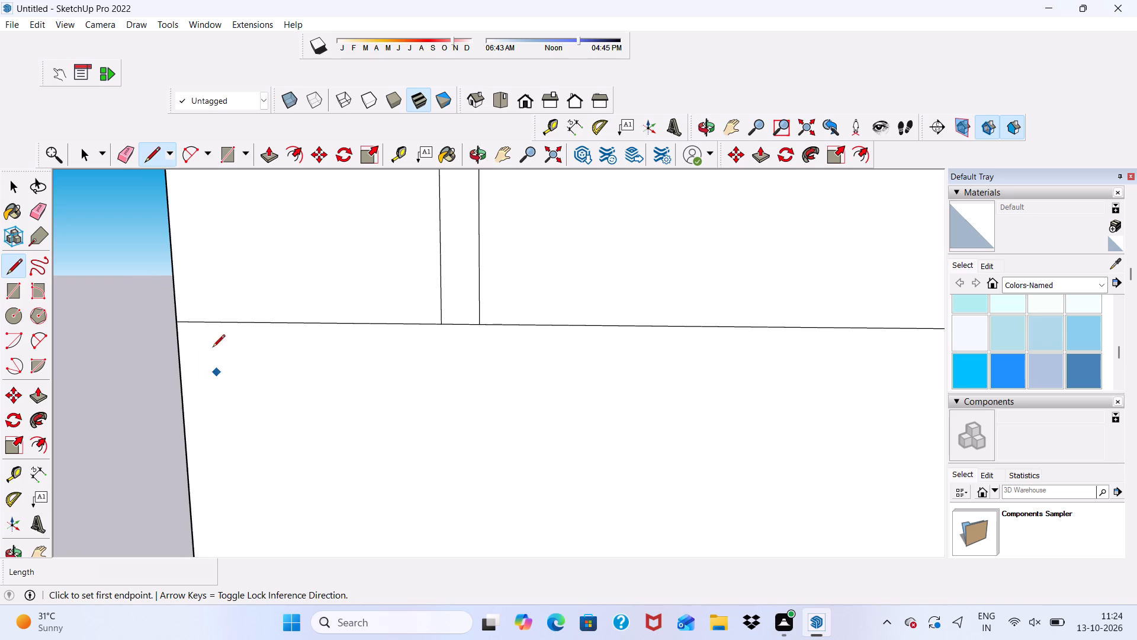
pyautogui.click(175, 322)
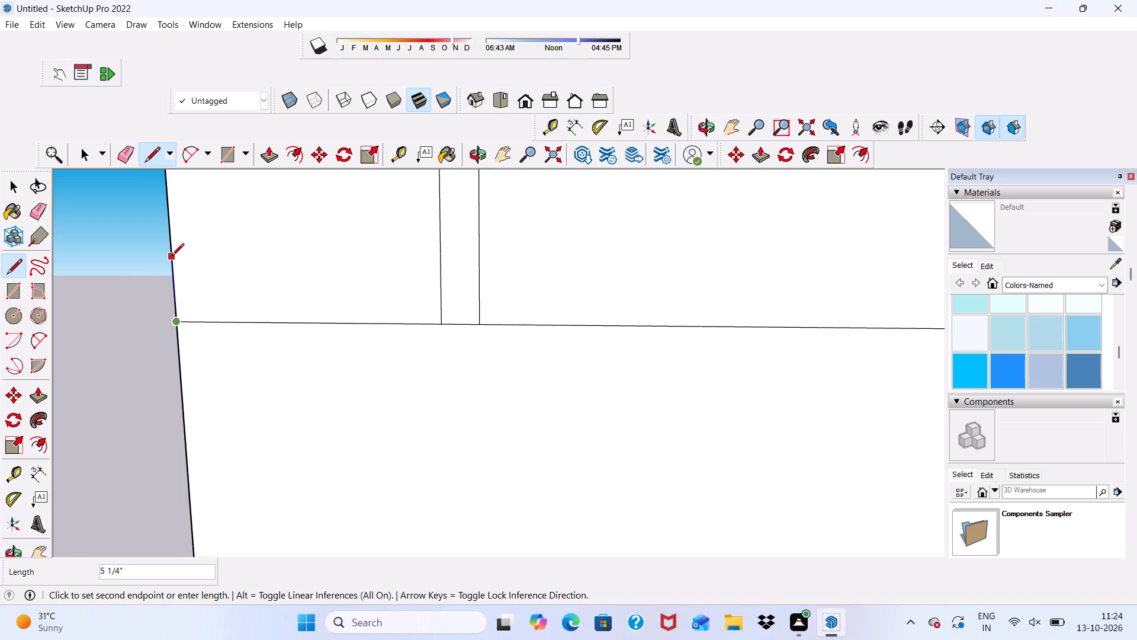
pyautogui.write('3"')
pyautogui.press('Return')
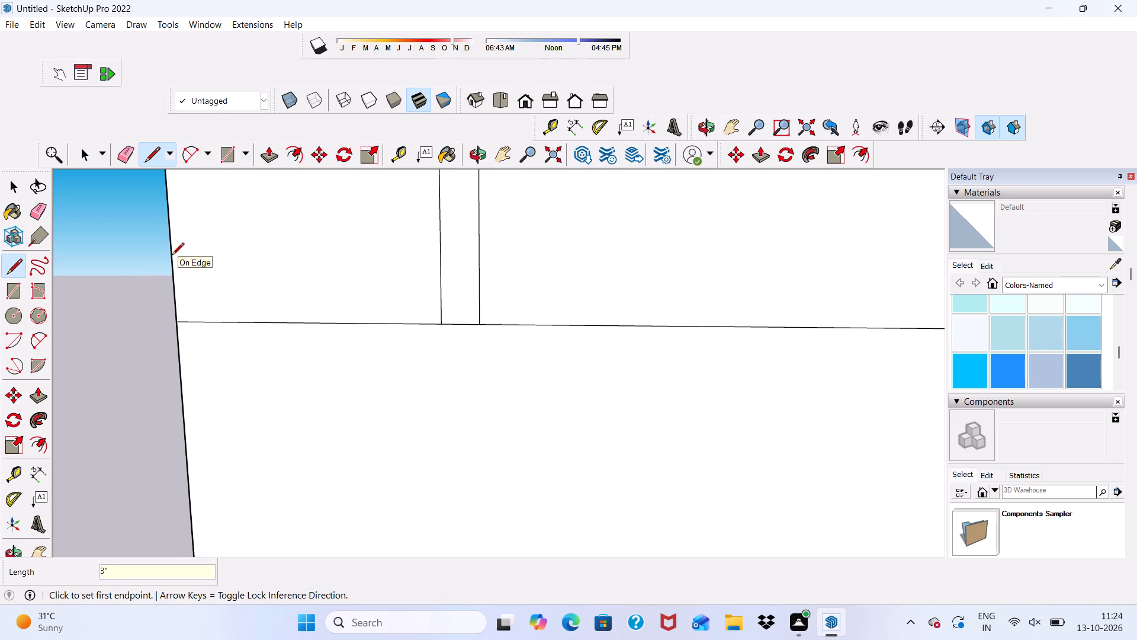
pyautogui.click(175, 286)
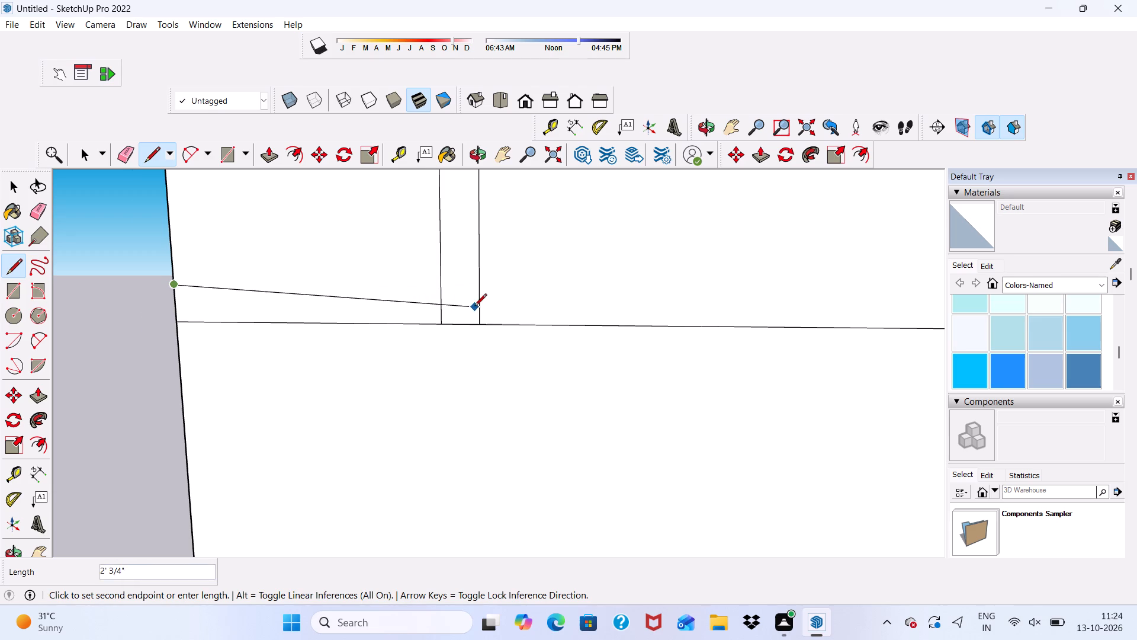
pyautogui.scroll(1, 475, 303)
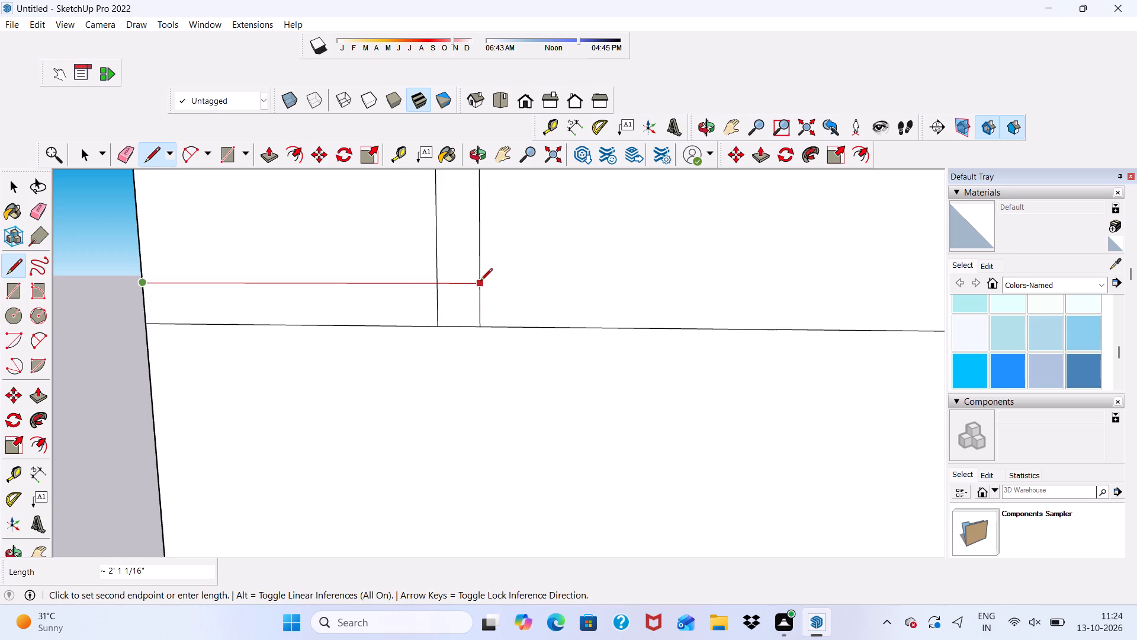
pyautogui.scroll(-14, 398, 275)
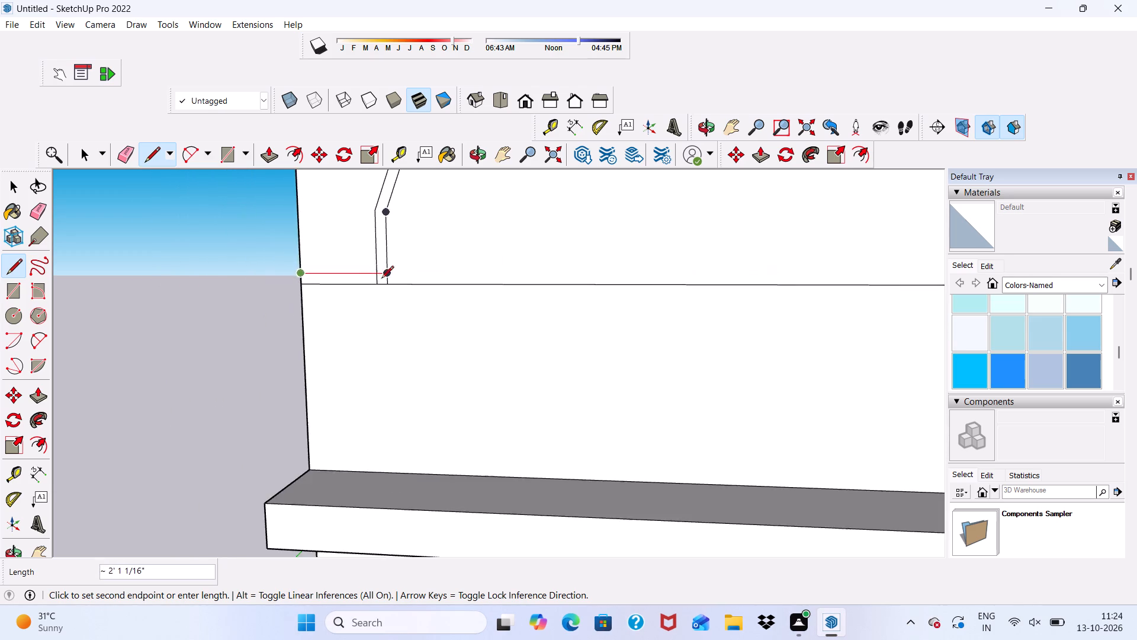
pyautogui.scroll(-7, 381, 279)
pyautogui.scroll(7, 603, 266)
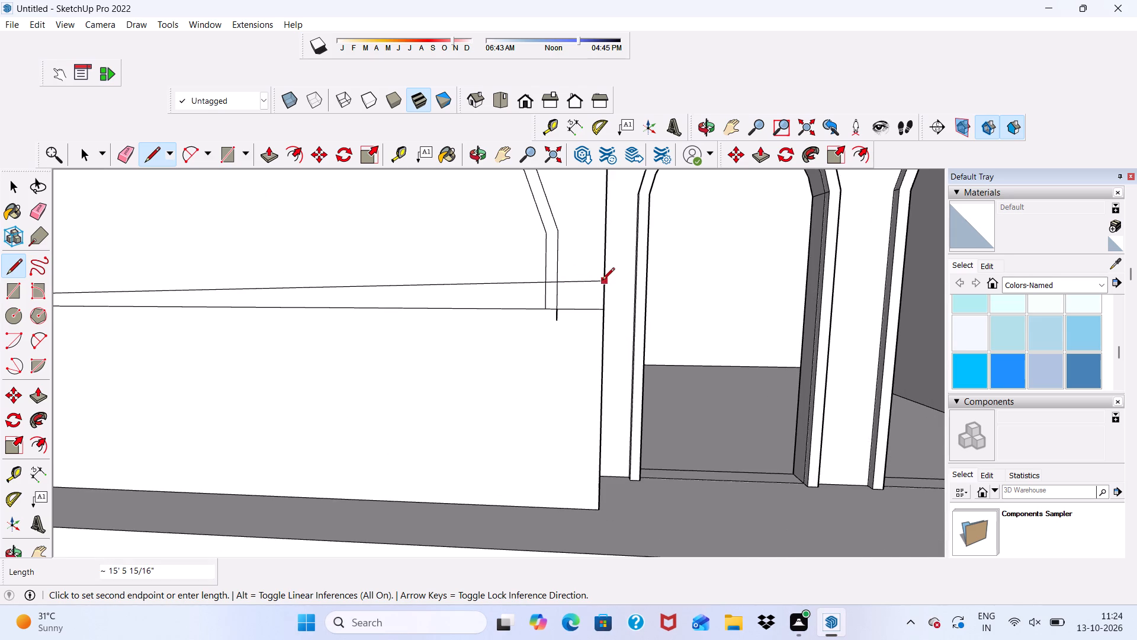
pyautogui.scroll(-1, 609, 292)
pyautogui.click(605, 293)
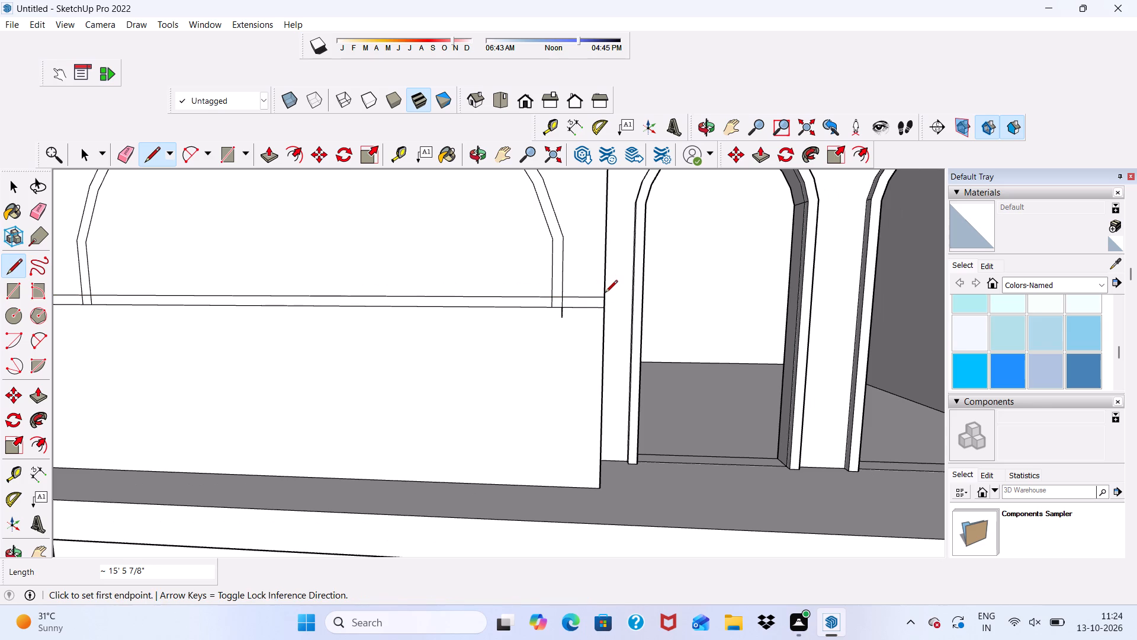
pyautogui.press('space')
# Erase the right stub and the line segments where both arch frame legs cross the 3" band, merging frame and band into one face.
pyautogui.click(121, 143)
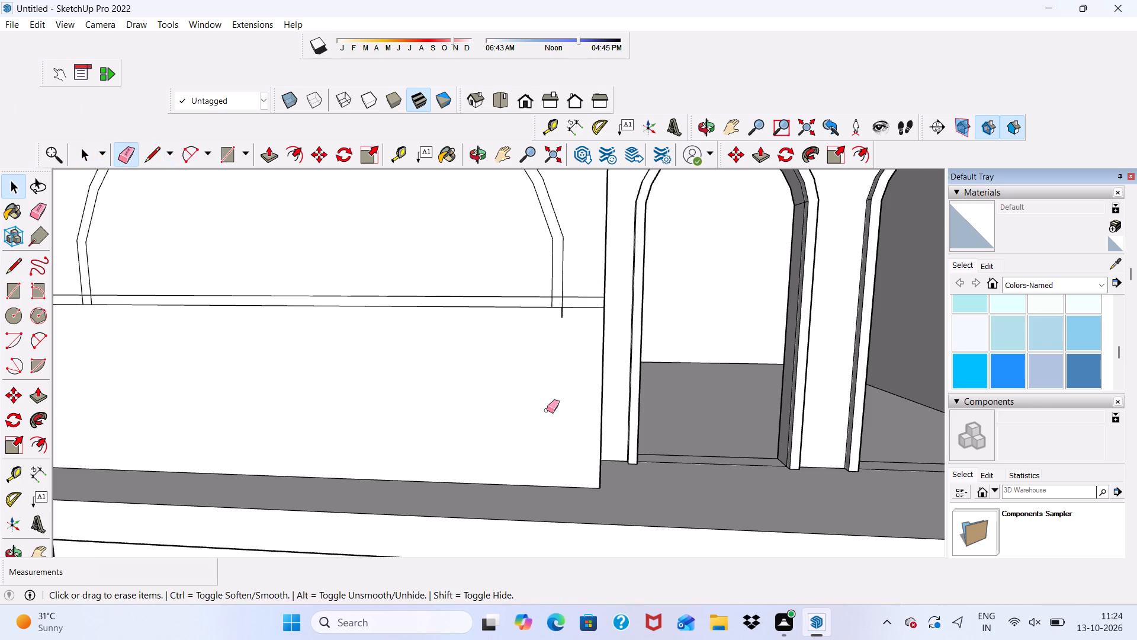
pyautogui.scroll(9, 588, 408)
pyautogui.moveTo(539, 233); pyautogui.dragTo(521, 234)
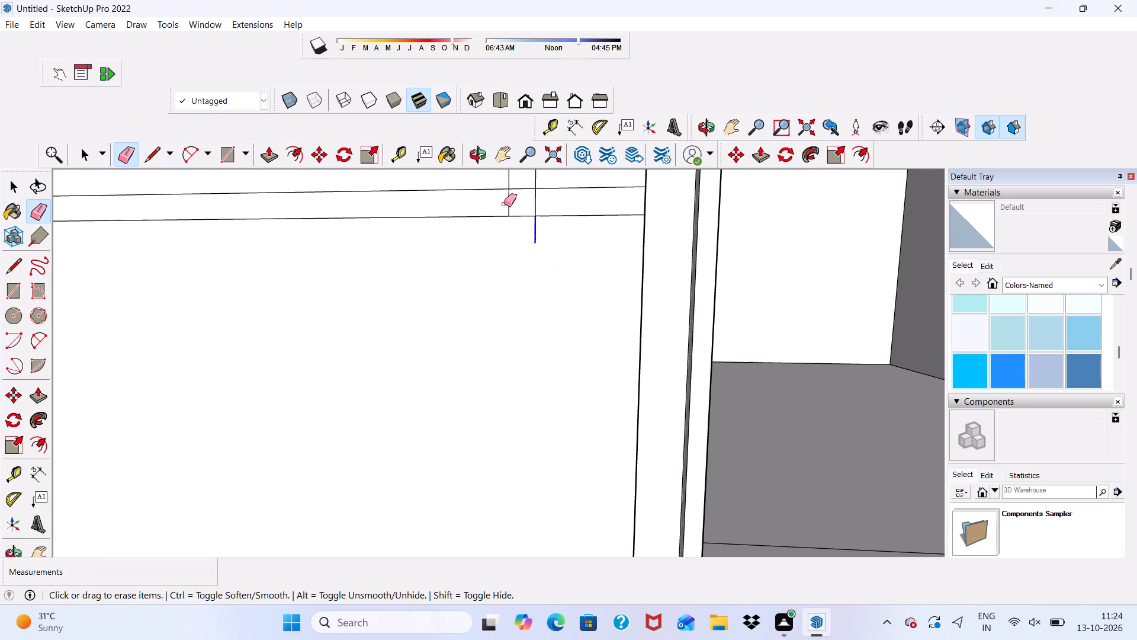
pyautogui.moveTo(504, 204); pyautogui.dragTo(515, 206)
pyautogui.moveTo(533, 203); pyautogui.dragTo(539, 206)
pyautogui.moveTo(521, 185); pyautogui.dragTo(525, 197)
pyautogui.scroll(-14, 530, 231)
pyautogui.scroll(-4, 478, 289)
pyautogui.scroll(6, 266, 279)
pyautogui.scroll(3, 381, 322)
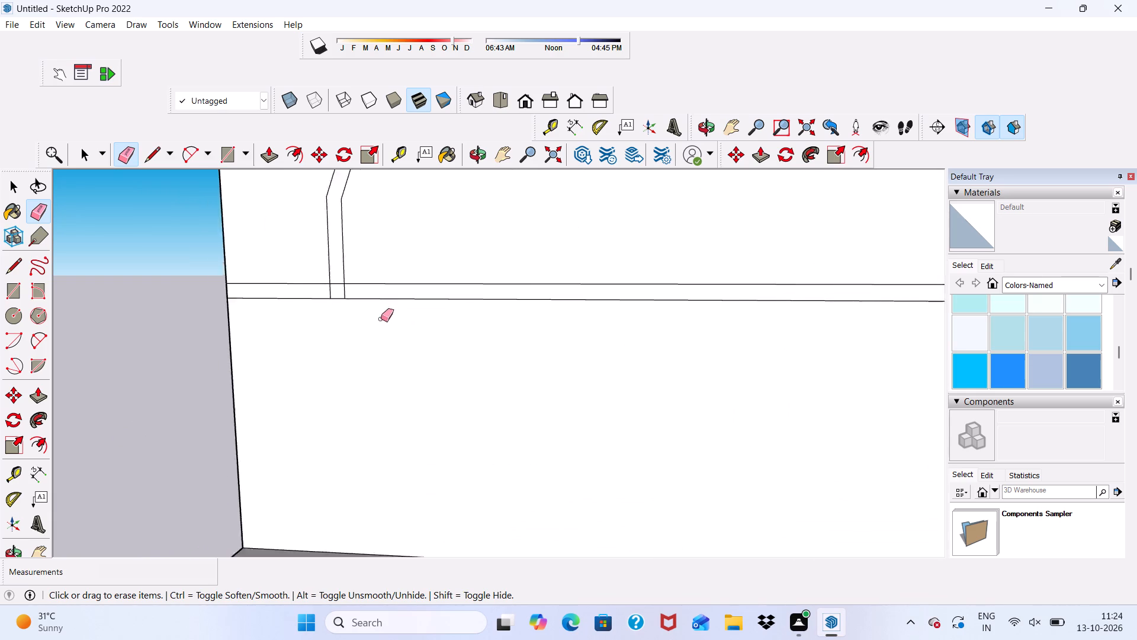
pyautogui.scroll(8, 381, 319)
pyautogui.moveTo(317, 305); pyautogui.dragTo(310, 305)
pyautogui.moveTo(354, 309); pyautogui.dragTo(359, 312)
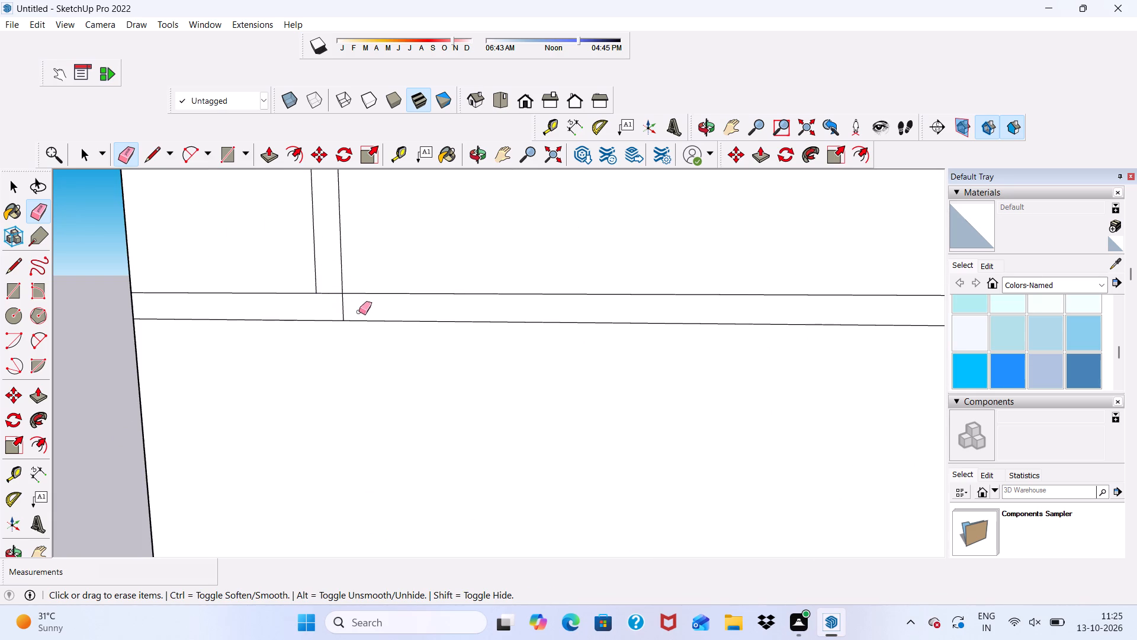
pyautogui.moveTo(359, 312); pyautogui.dragTo(315, 304)
pyautogui.moveTo(332, 288); pyautogui.dragTo(330, 296)
pyautogui.scroll(-13, 344, 308)
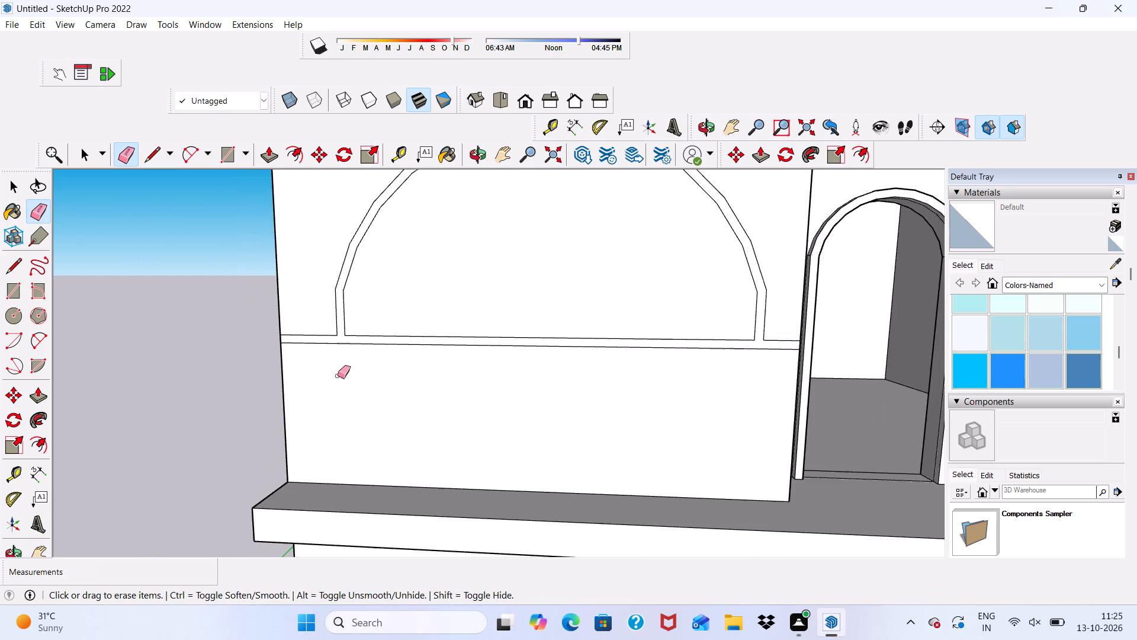
pyautogui.scroll(-2, 260, 304)
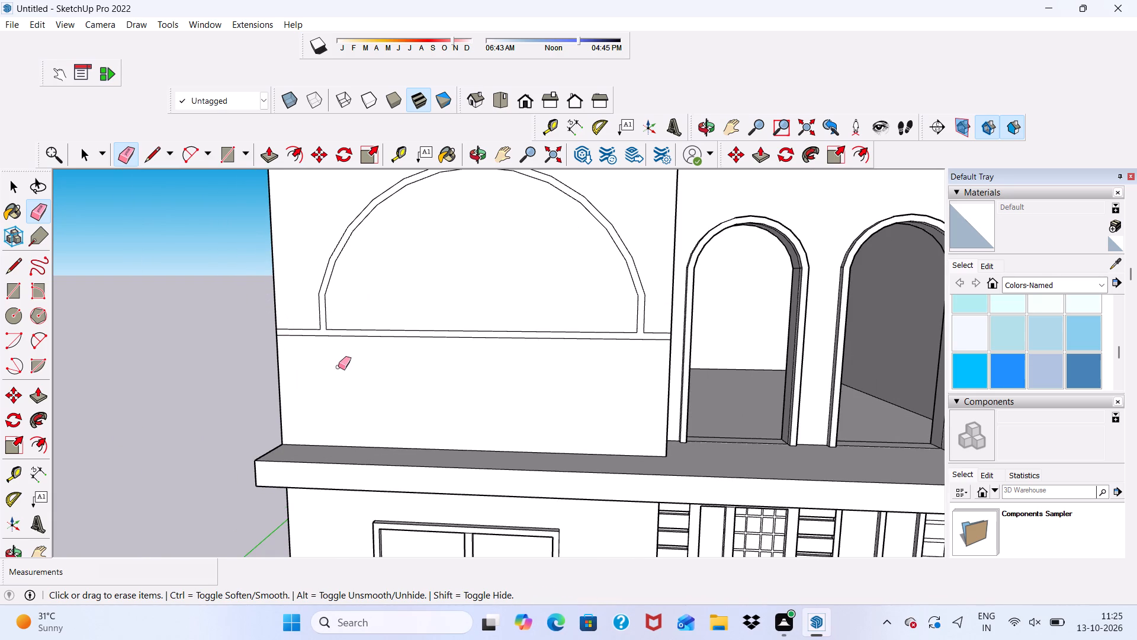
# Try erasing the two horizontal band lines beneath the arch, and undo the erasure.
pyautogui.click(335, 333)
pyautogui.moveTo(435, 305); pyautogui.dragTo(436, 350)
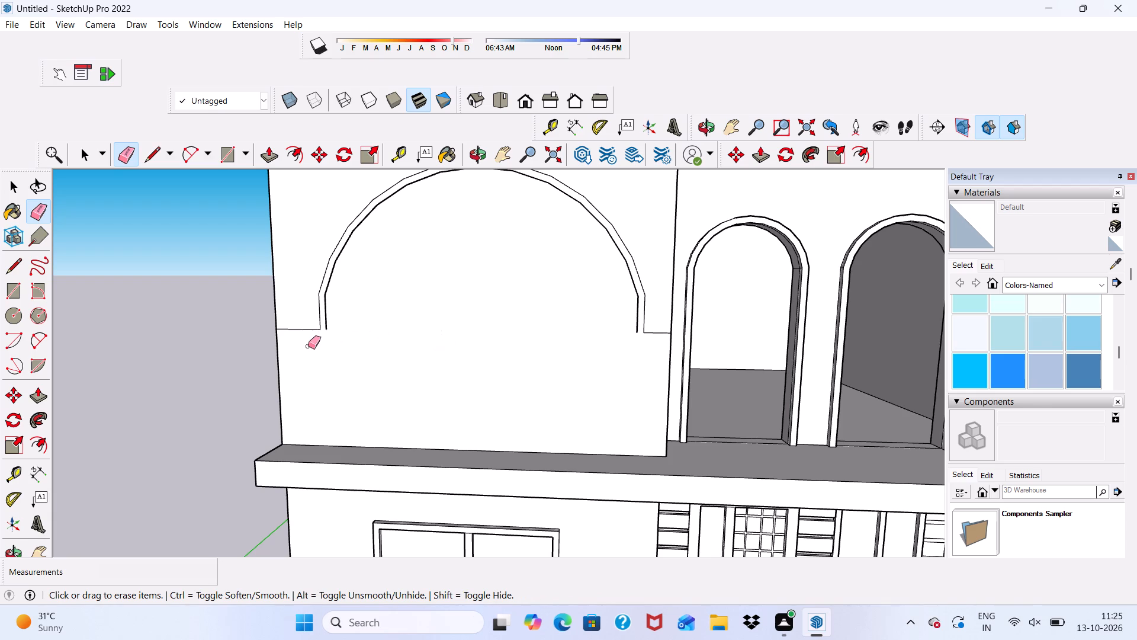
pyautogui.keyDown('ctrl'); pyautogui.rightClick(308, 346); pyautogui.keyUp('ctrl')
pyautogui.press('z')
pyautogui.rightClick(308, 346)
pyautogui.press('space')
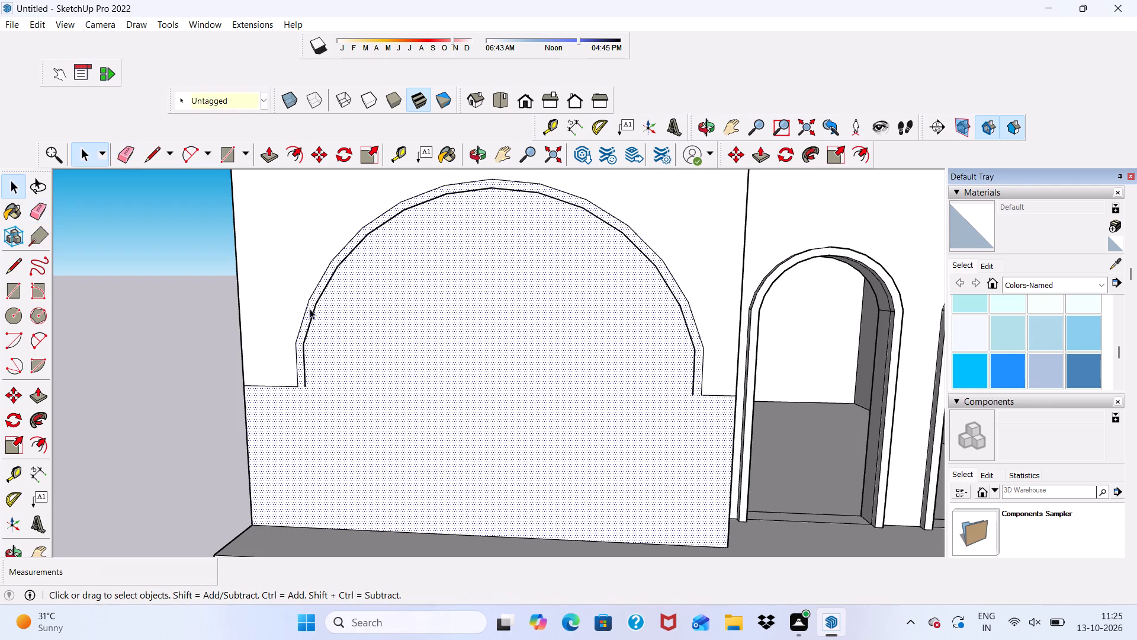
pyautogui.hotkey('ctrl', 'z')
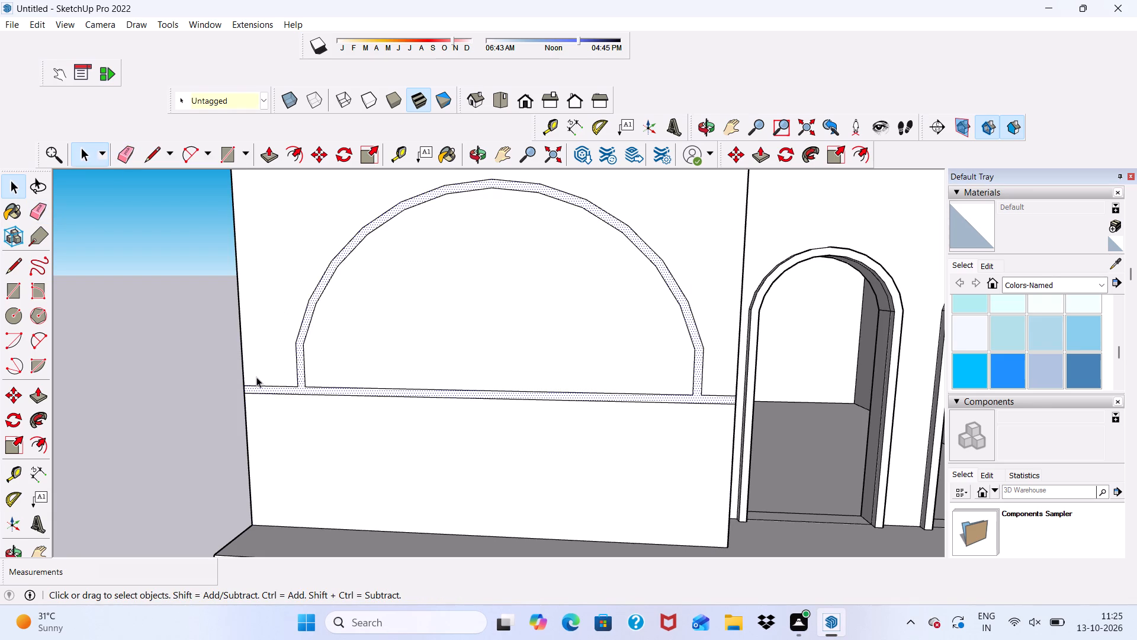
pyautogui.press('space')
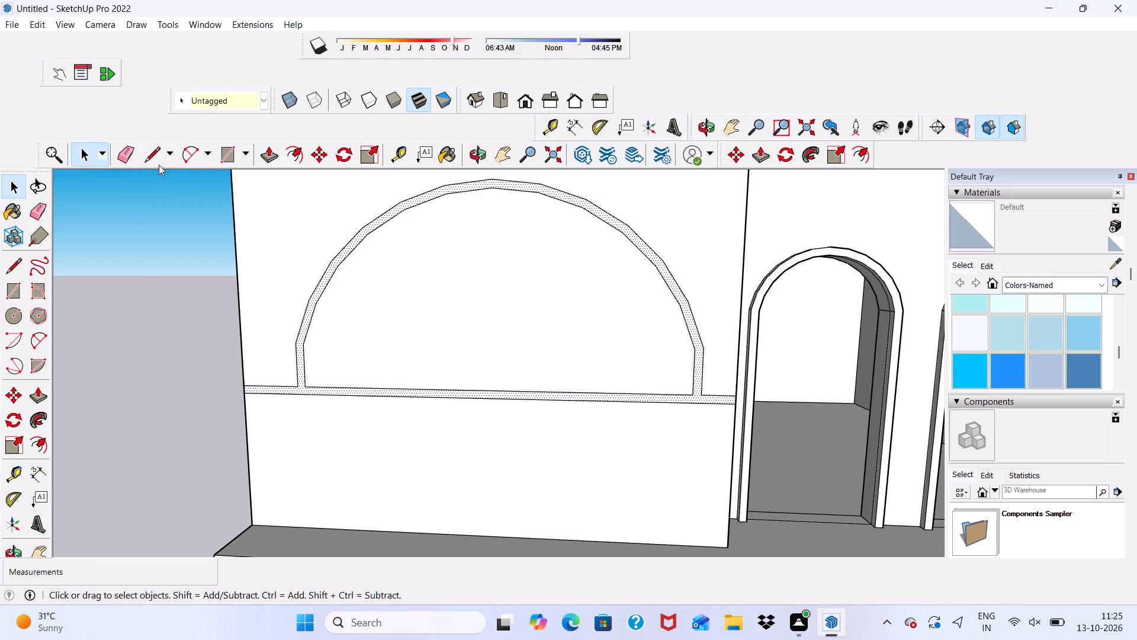
# Draw 3" vertical lines across the band, extending both inner arch frame edges and the right leg's outer edge down to the band's lower line.
pyautogui.moveTo(152, 151); pyautogui.dragTo(158, 162)
pyautogui.scroll(9, 329, 440)
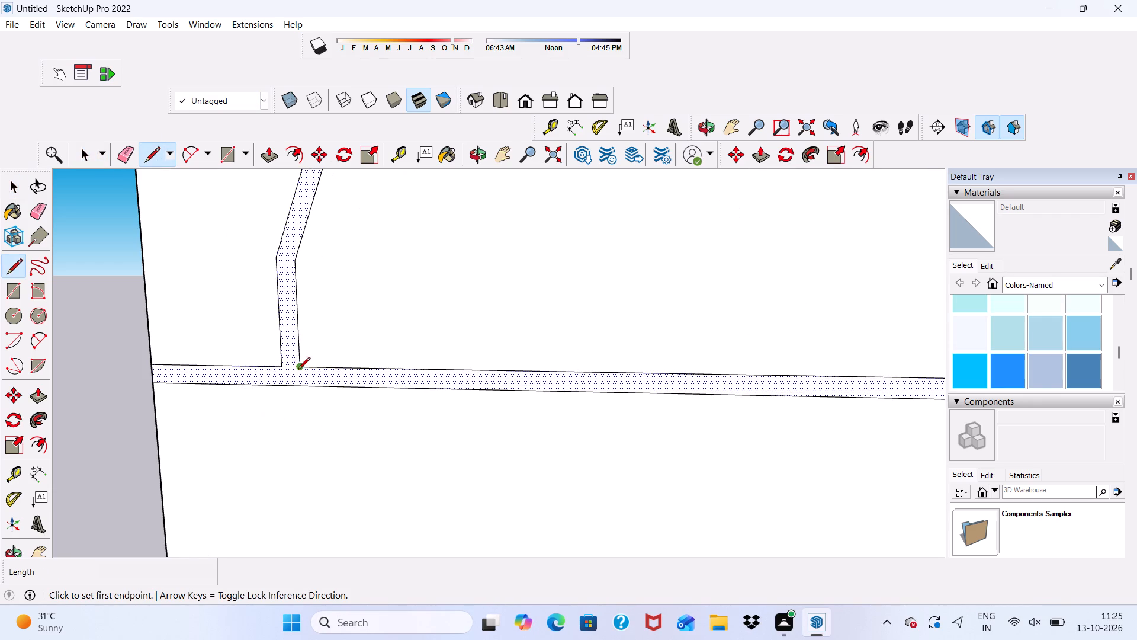
pyautogui.click(301, 369)
pyautogui.moveTo(308, 386); pyautogui.dragTo(308, 389)
pyautogui.moveTo(308, 389); pyautogui.dragTo(310, 392)
pyautogui.scroll(-10, 149, 386)
pyautogui.scroll(6, 427, 427)
pyautogui.scroll(-1, 445, 382)
pyautogui.scroll(4, 445, 377)
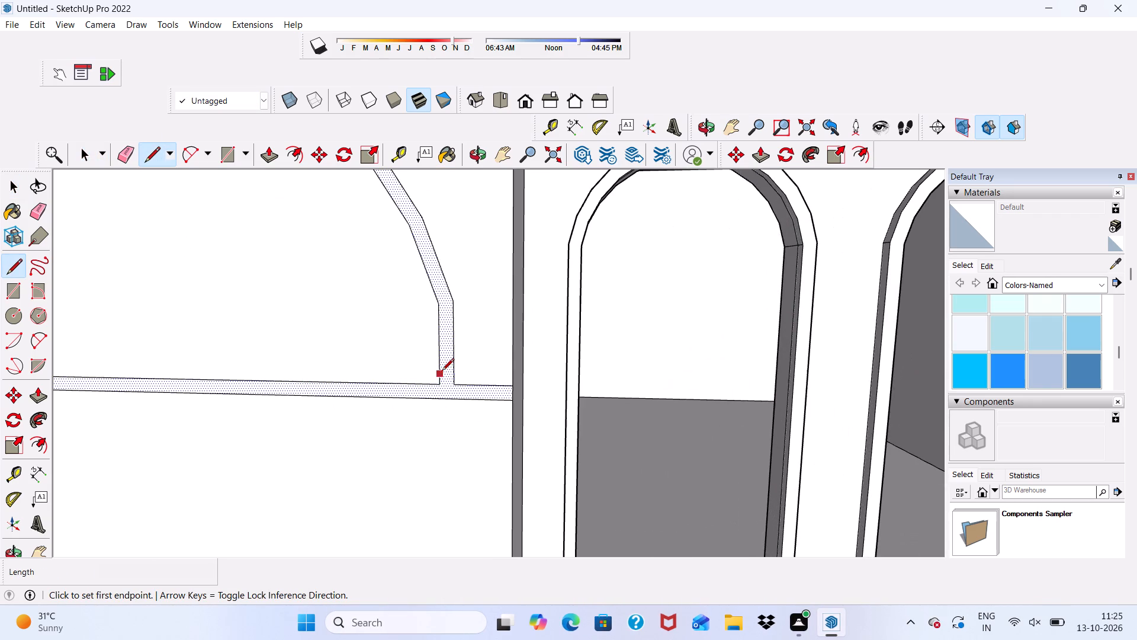
pyautogui.click(440, 386)
pyautogui.click(440, 399)
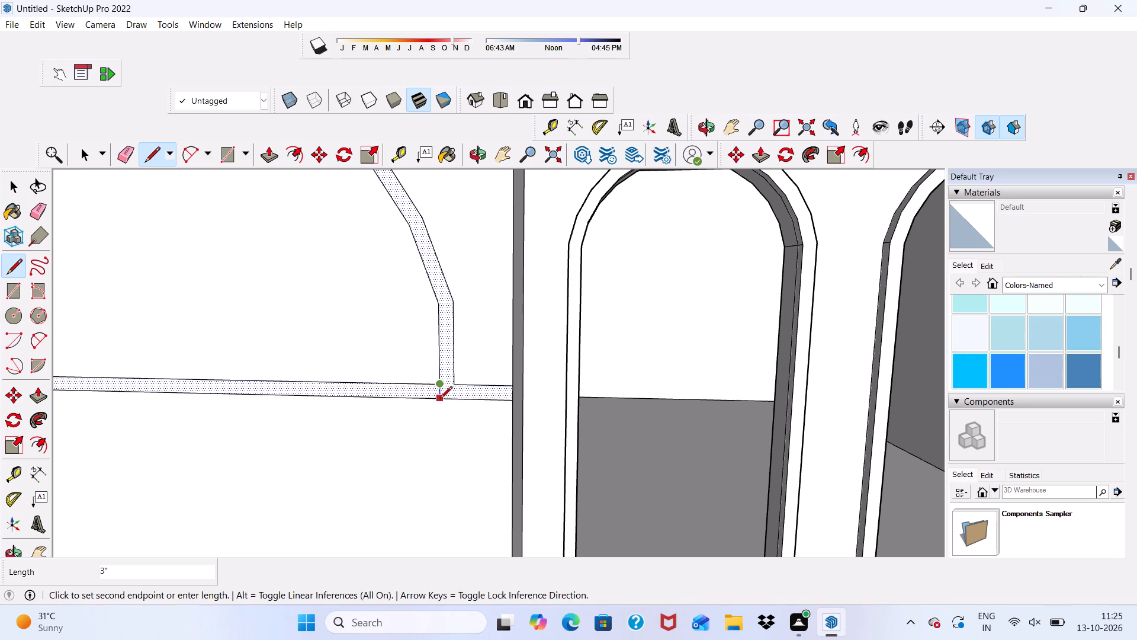
pyautogui.click(452, 388)
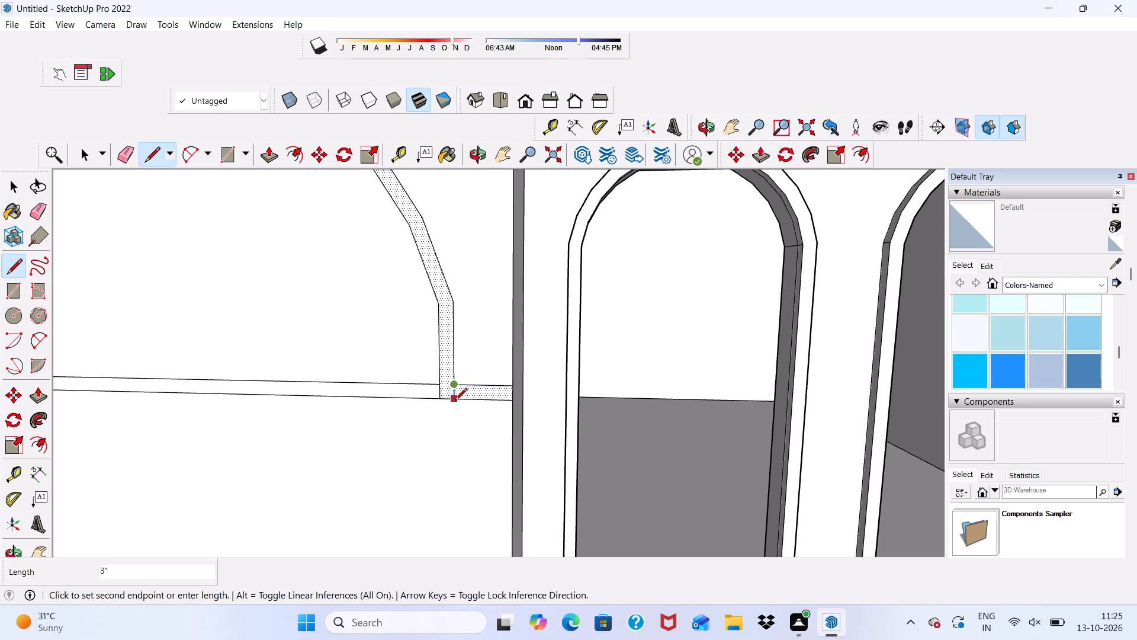
pyautogui.click(455, 401)
pyautogui.press('space')
pyautogui.scroll(-13, 455, 402)
pyautogui.scroll(5, 483, 391)
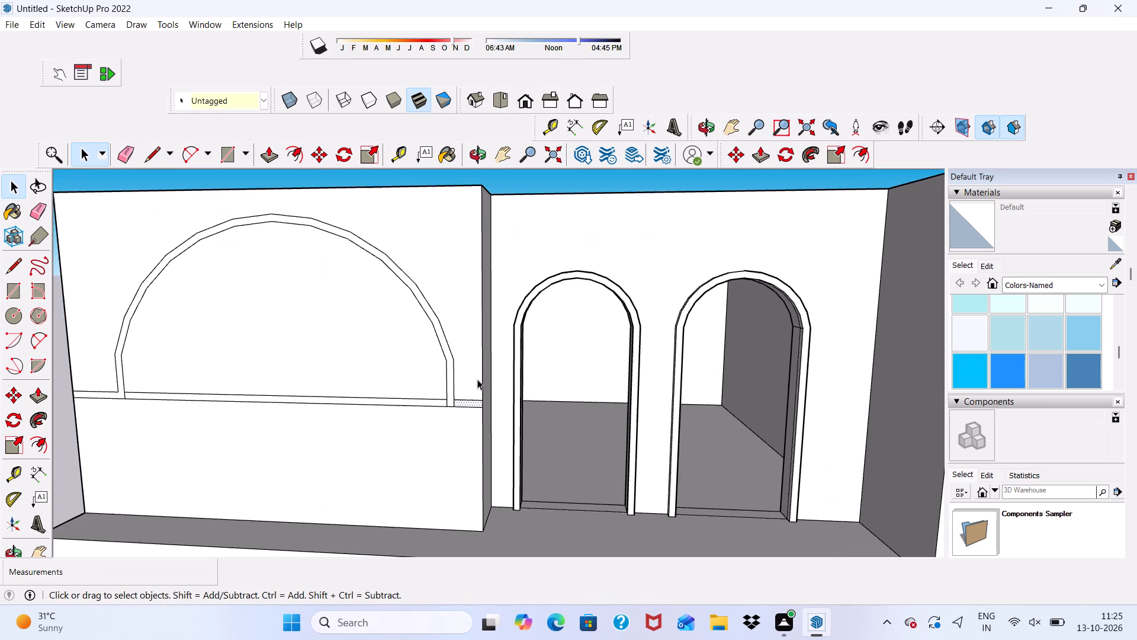
pyautogui.scroll(1, 458, 353)
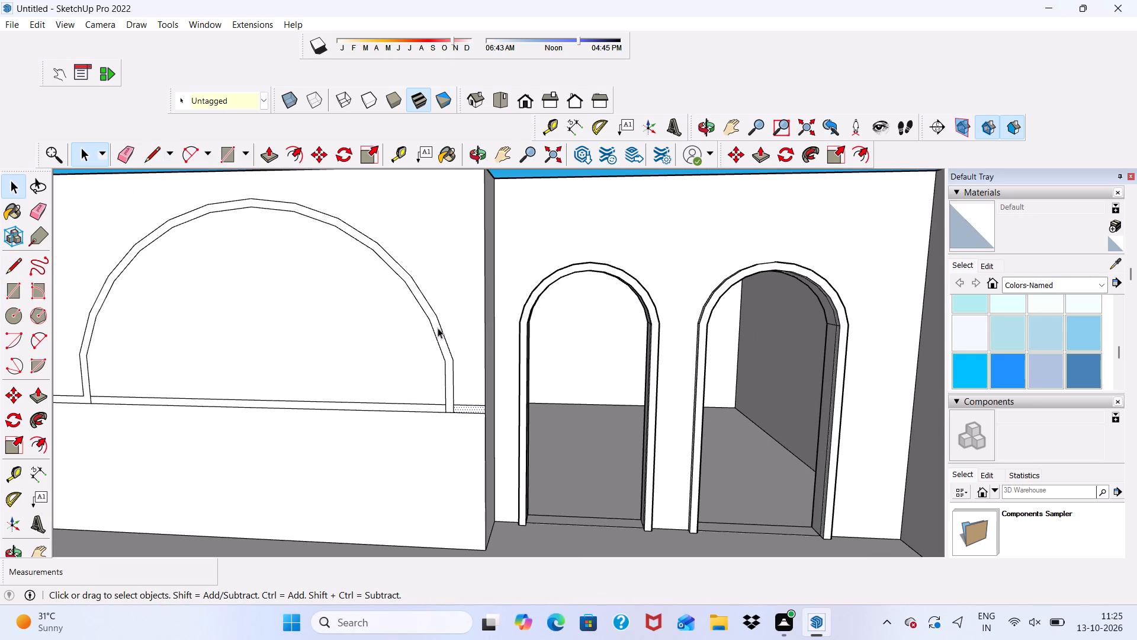
# Erase the extra vertical line at the right leg's outer edge and the two band lines spanning between the arch legs.
pyautogui.click(128, 148)
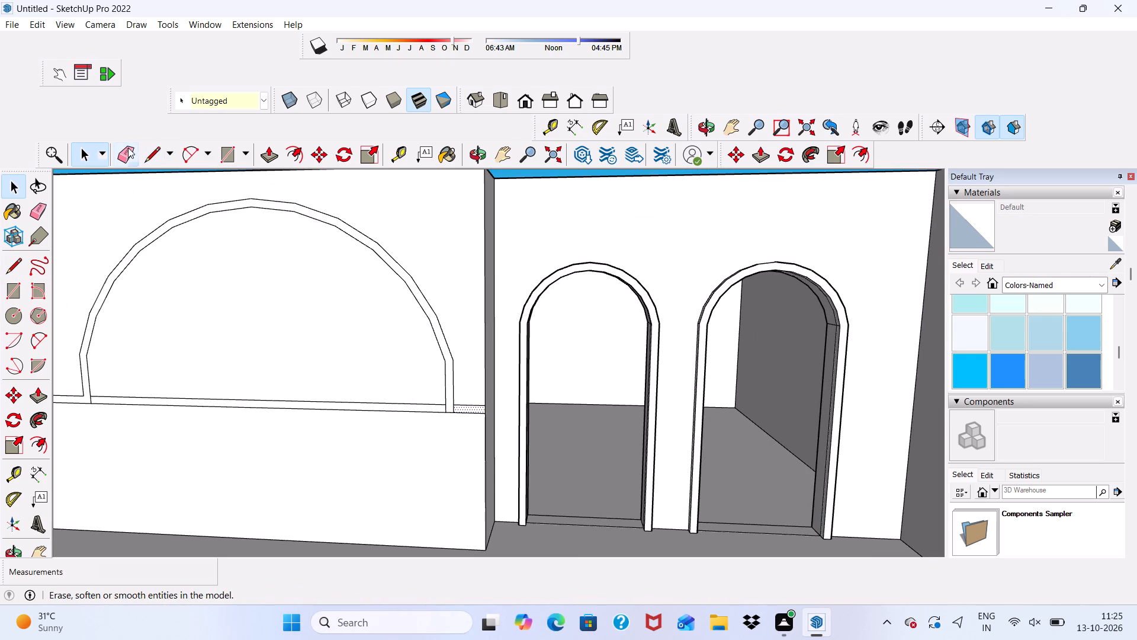
pyautogui.scroll(7, 459, 373)
pyautogui.click(444, 428)
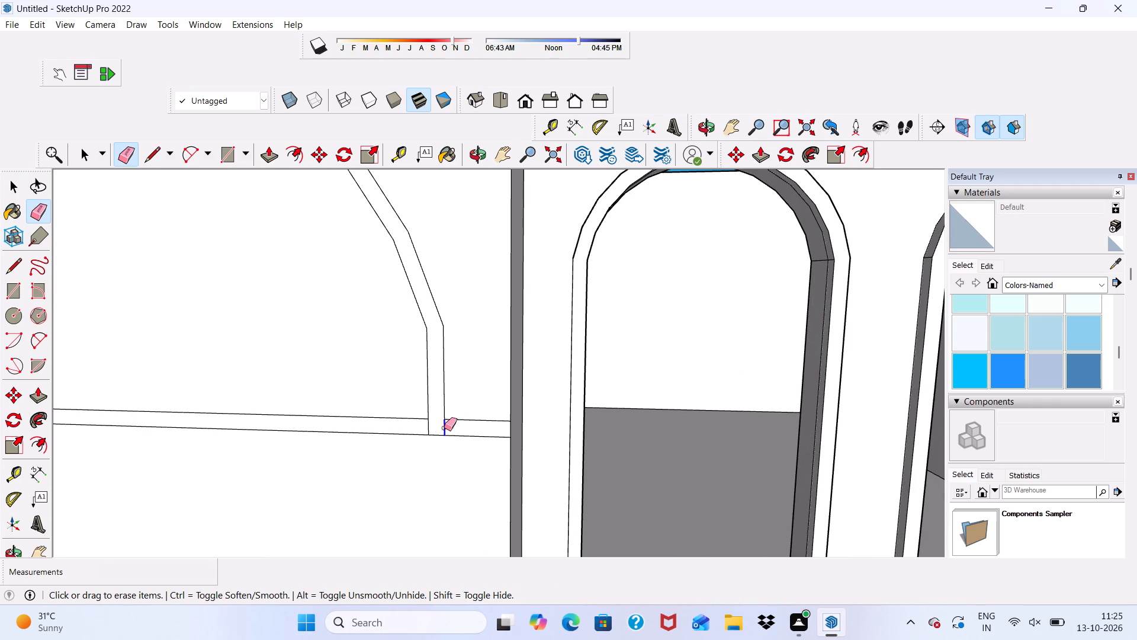
pyautogui.moveTo(345, 412); pyautogui.dragTo(350, 437)
pyautogui.scroll(-13, 335, 410)
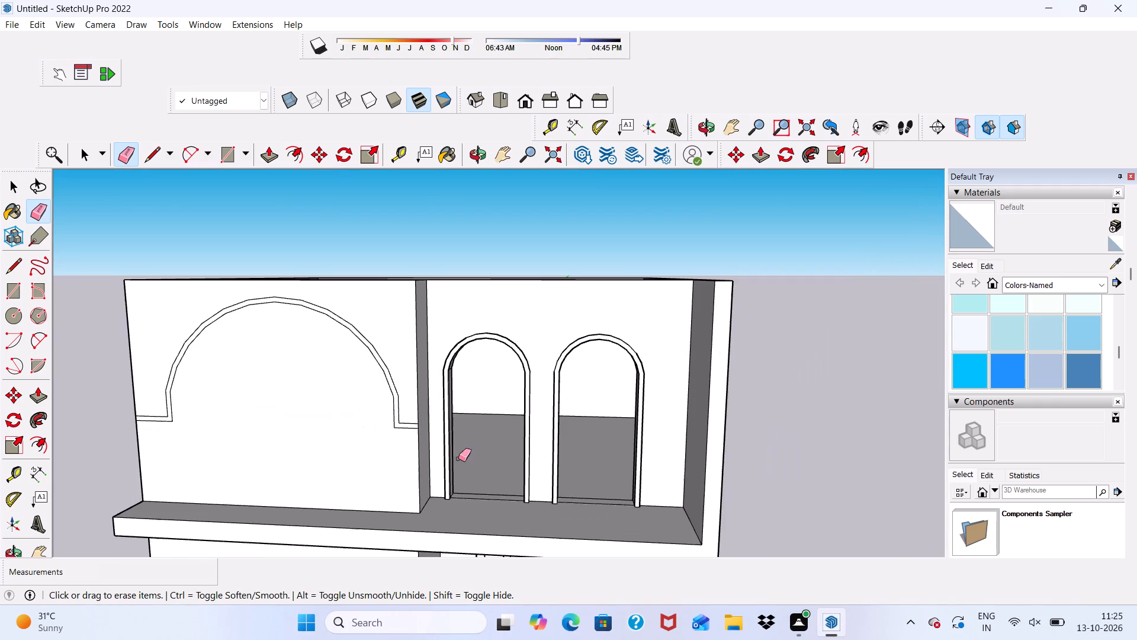
pyautogui.scroll(6, 169, 407)
pyautogui.scroll(1, 226, 454)
pyautogui.moveTo(226, 454); pyautogui.dragTo(276, 385, button='middle')
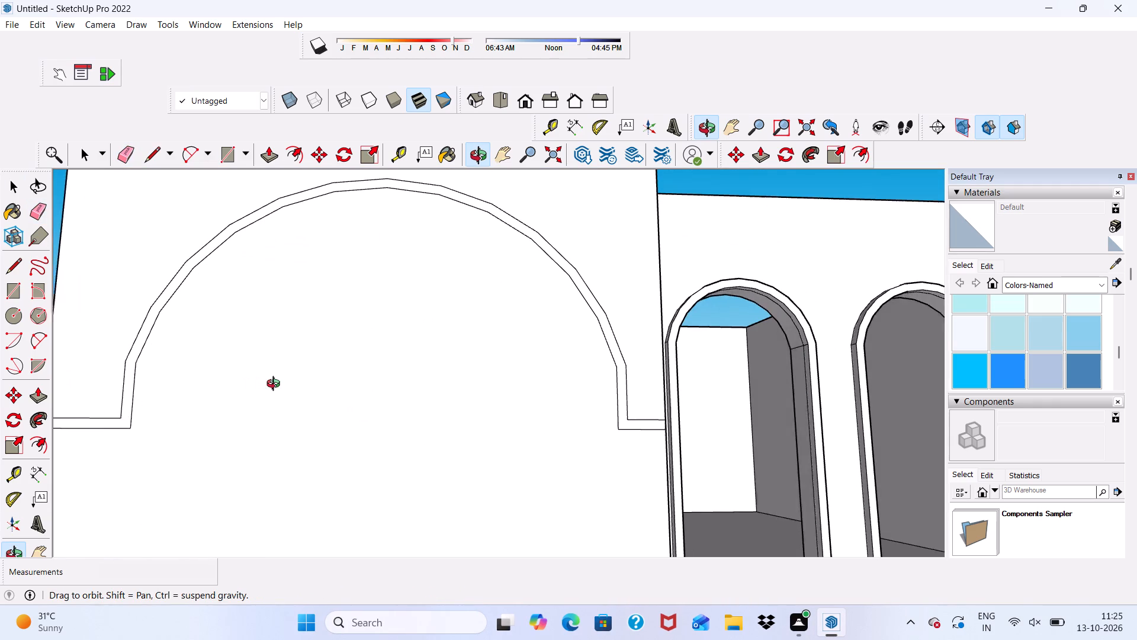
pyautogui.moveTo(276, 385); pyautogui.dragTo(279, 385, button='middle')
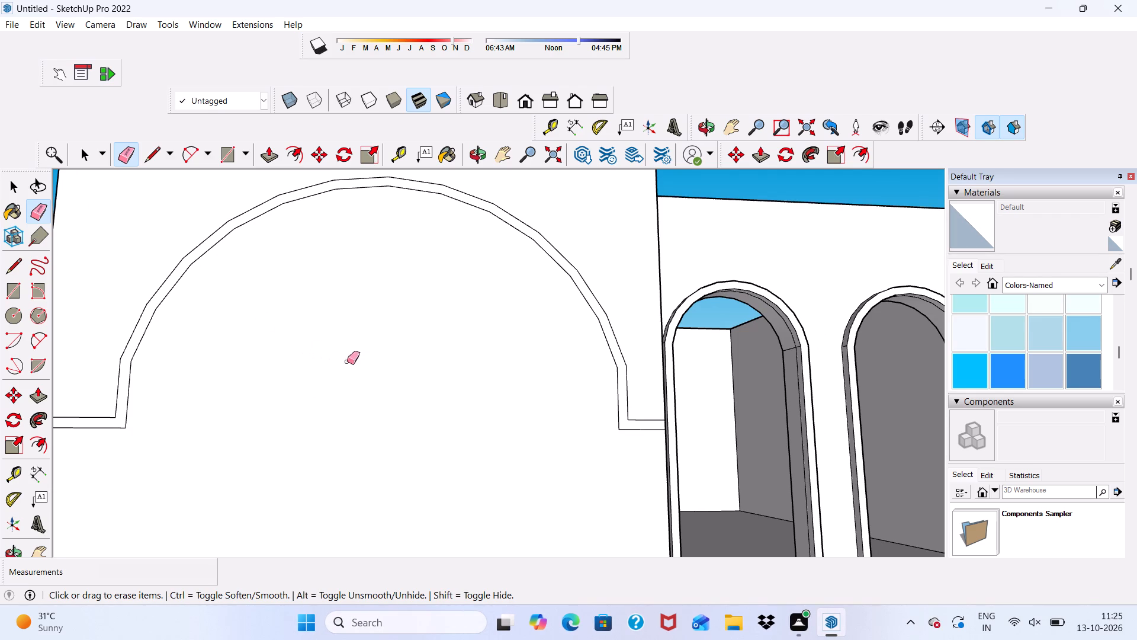
# Push/Pull the large arch frame and band-stub face outward 3" from the projecting wall.
pyautogui.press('space')
pyautogui.scroll(8, 127, 383)
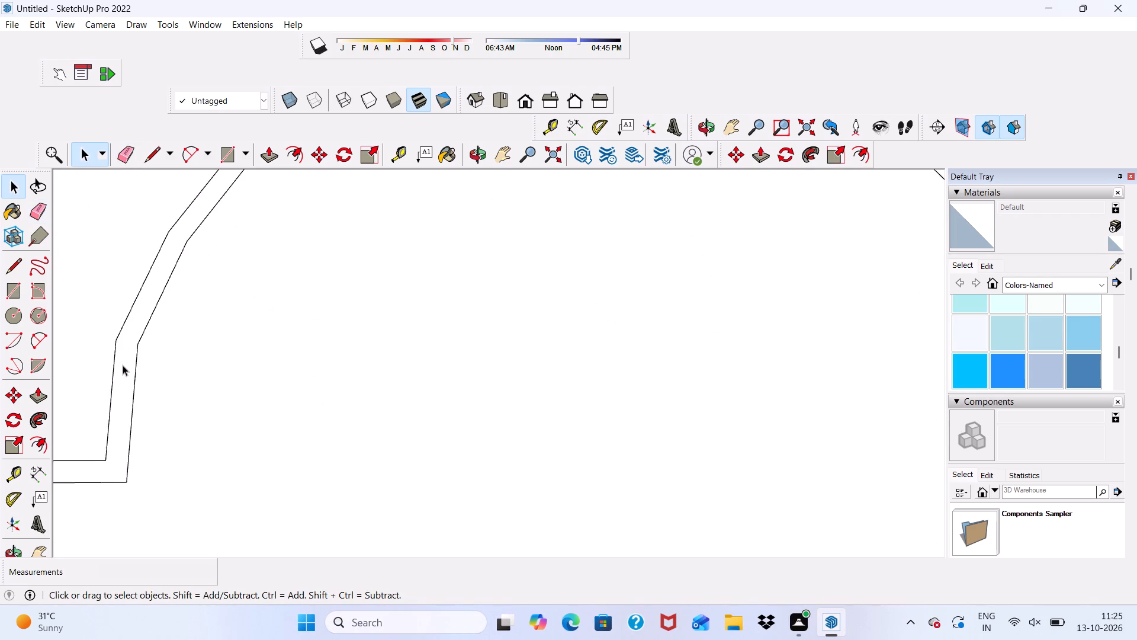
pyautogui.scroll(5, 123, 365)
pyautogui.click(123, 364)
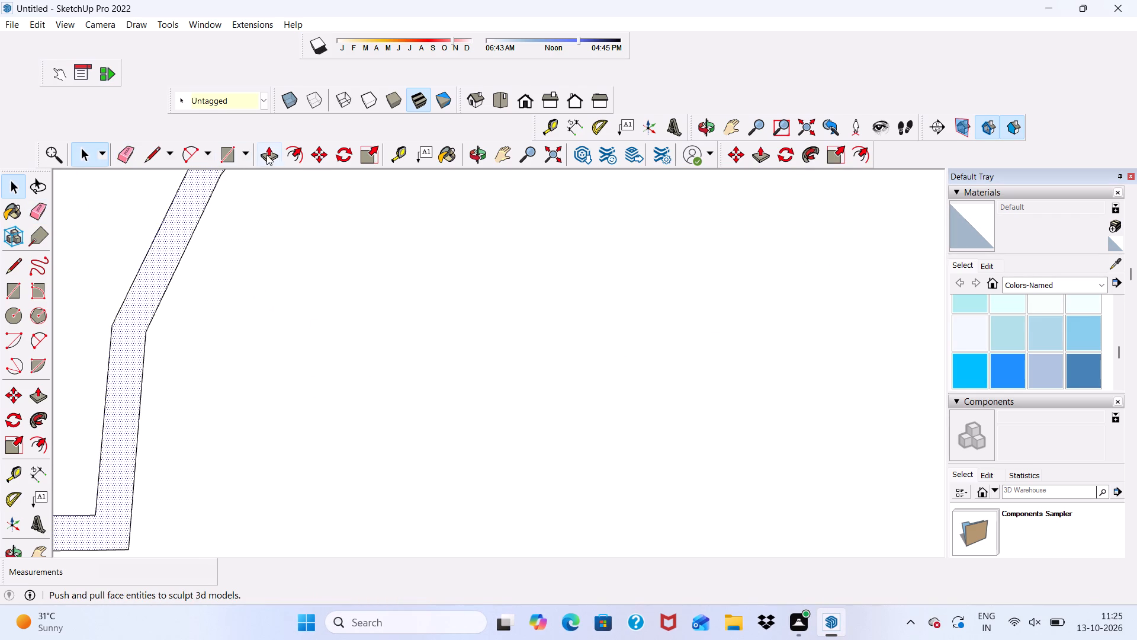
pyautogui.click(261, 158)
pyautogui.click(147, 287)
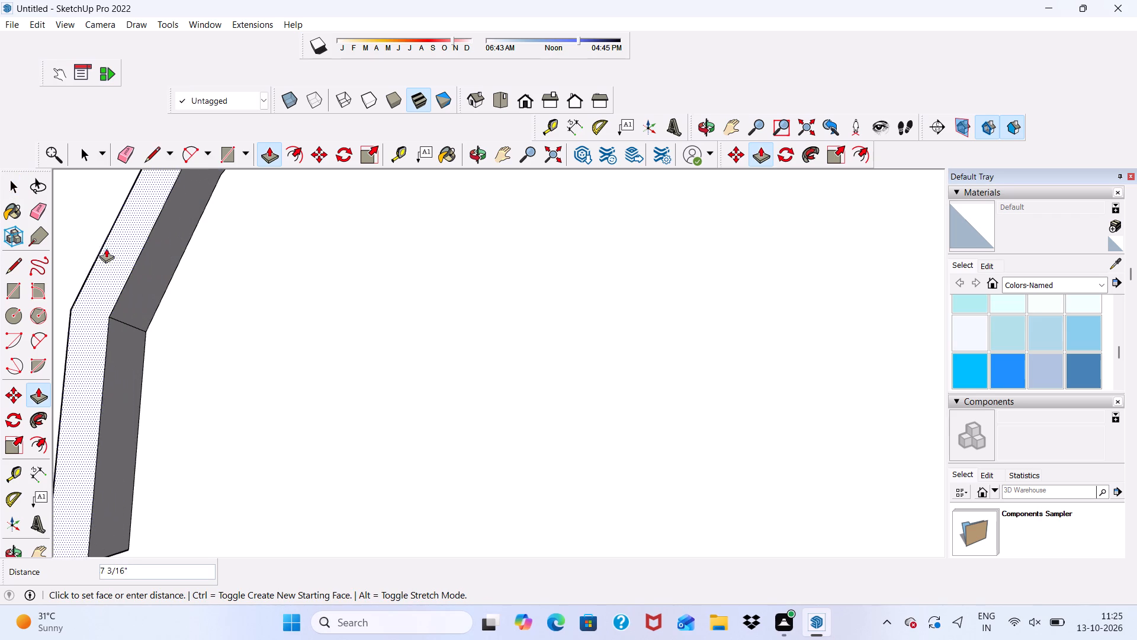
pyautogui.press('3')
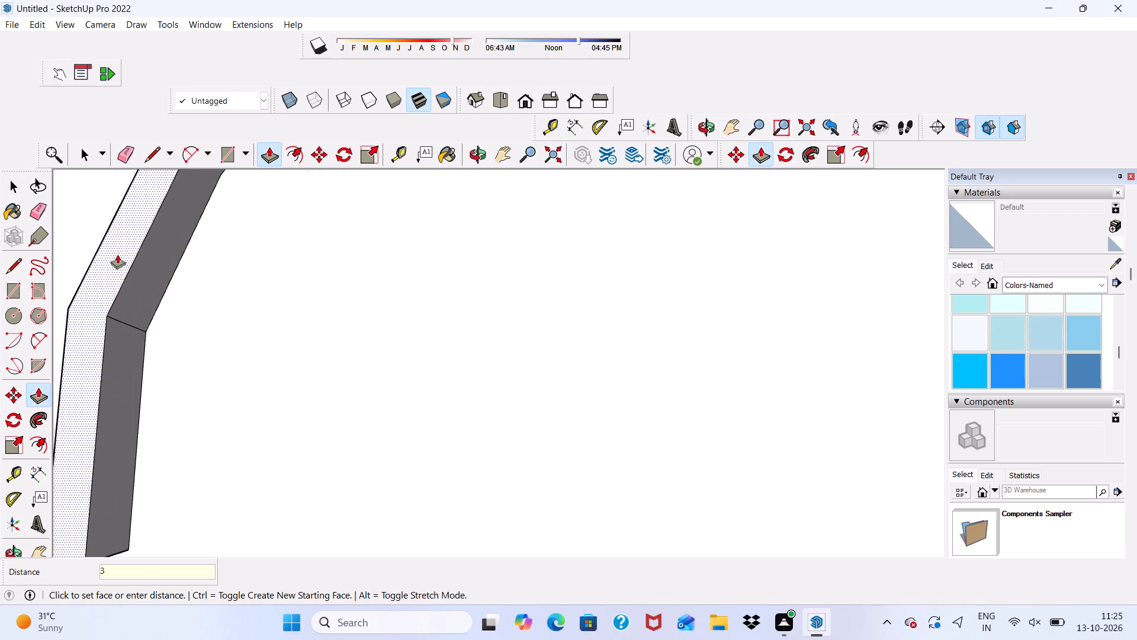
pyautogui.hotkey('shift', '"')
pyautogui.press('Return')
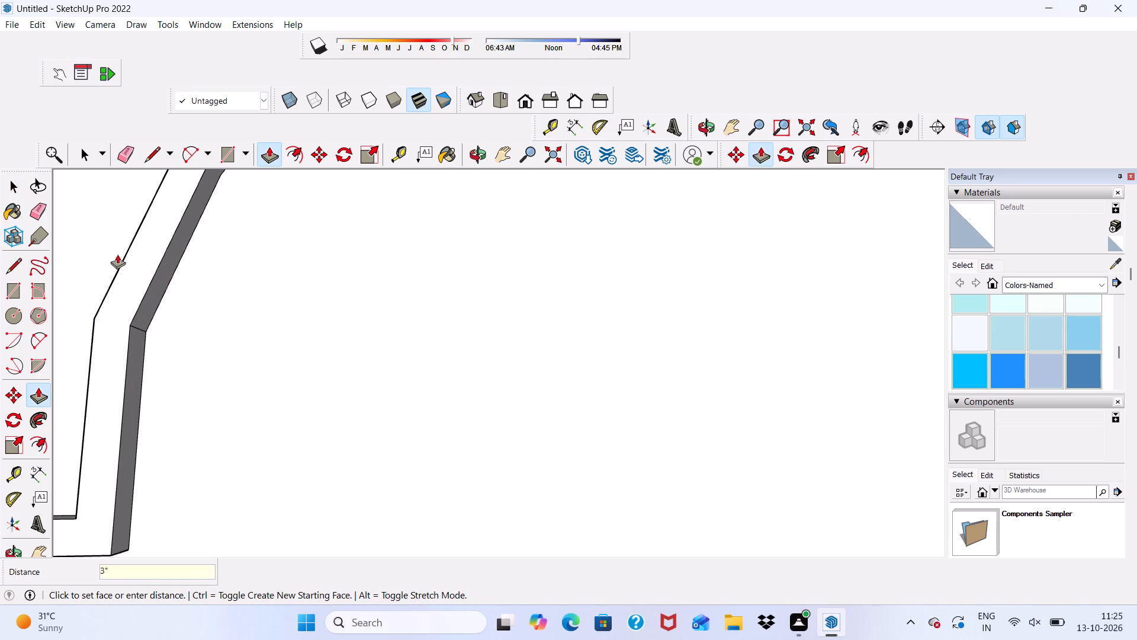
pyautogui.press('Return')
pyautogui.scroll(-14, 176, 335)
pyautogui.moveTo(226, 331); pyautogui.dragTo(73, 359, button='middle')
pyautogui.scroll(-1, 226, 331)
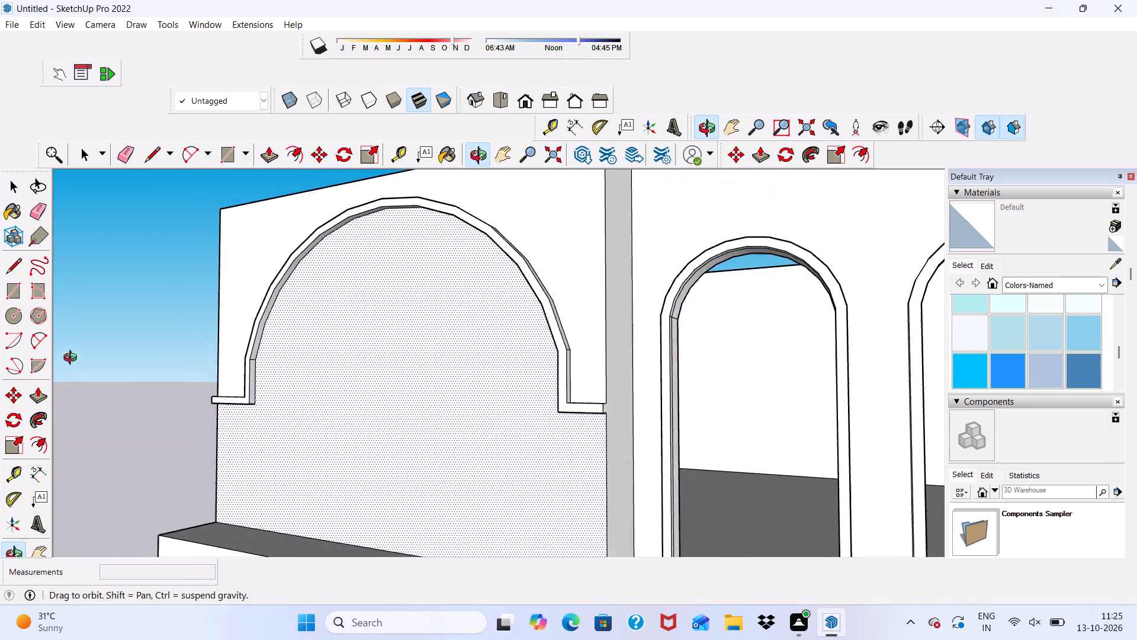
pyautogui.moveTo(73, 359); pyautogui.dragTo(182, 353, button='middle')
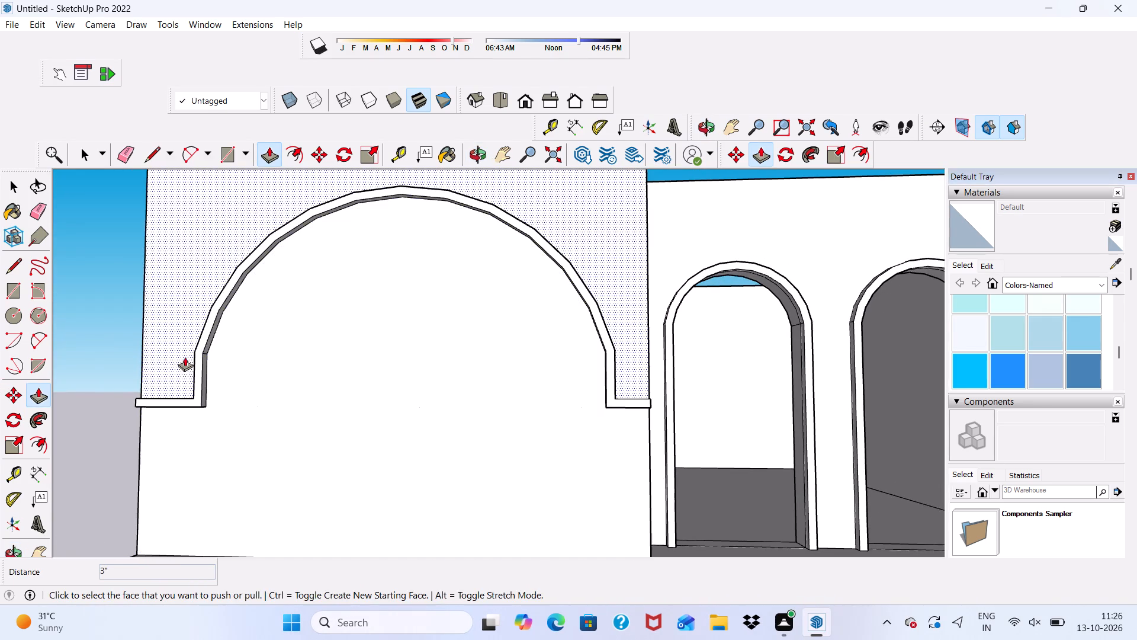
pyautogui.press('space')
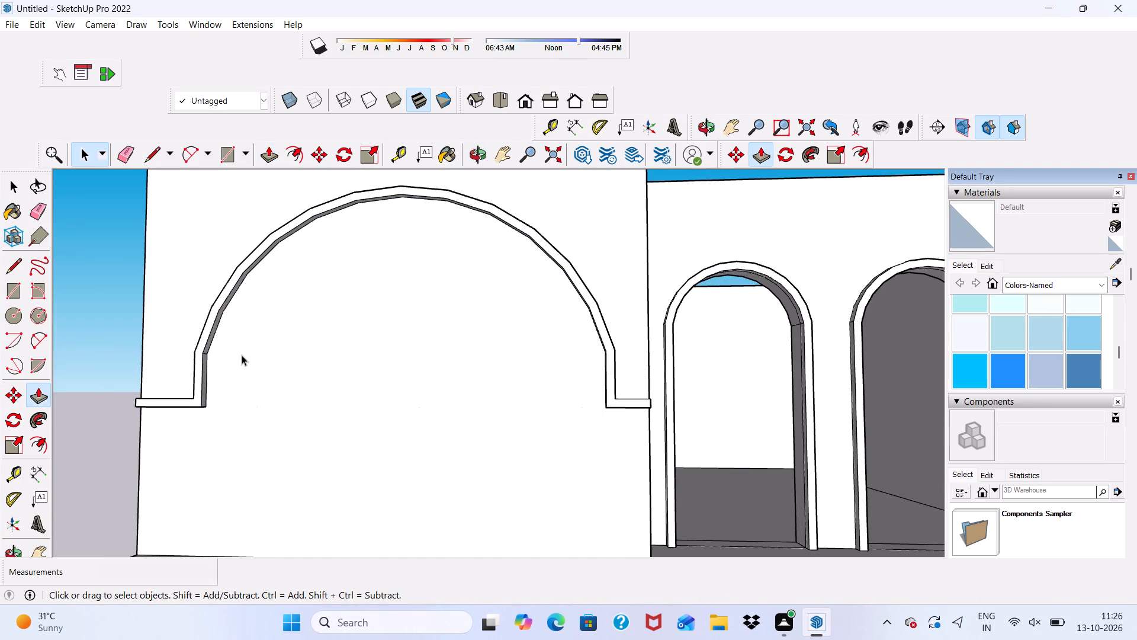
pyautogui.scroll(-3, 245, 360)
pyautogui.moveTo(274, 383); pyautogui.dragTo(211, 369, button='middle')
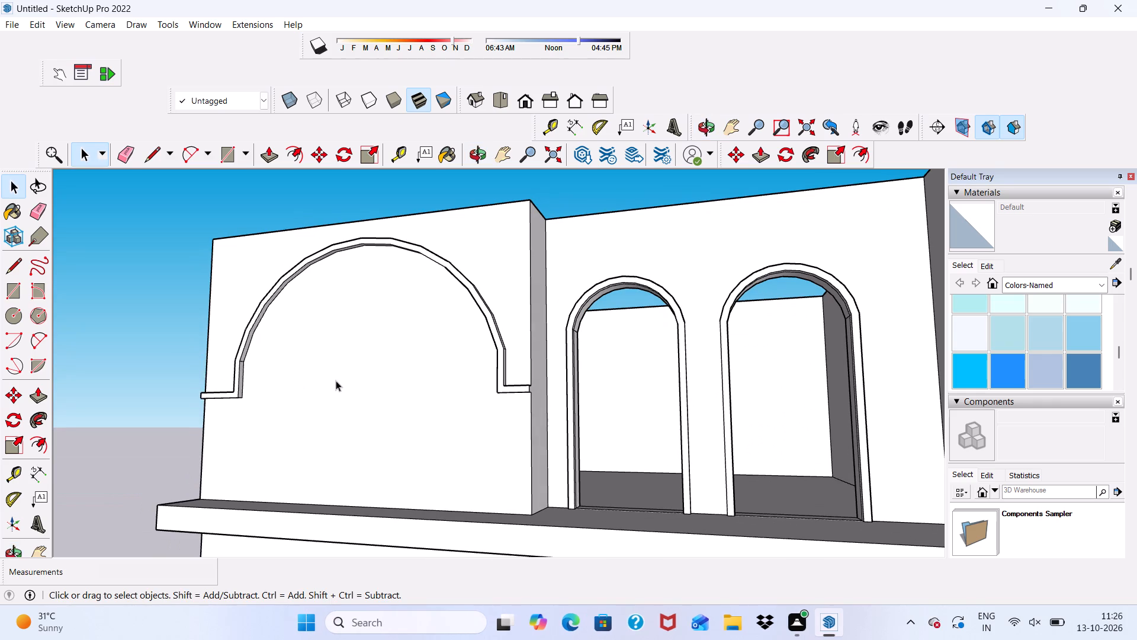
# Push/Pull the wall face inside and below the large arch inward about 1' 2".
pyautogui.click(336, 380)
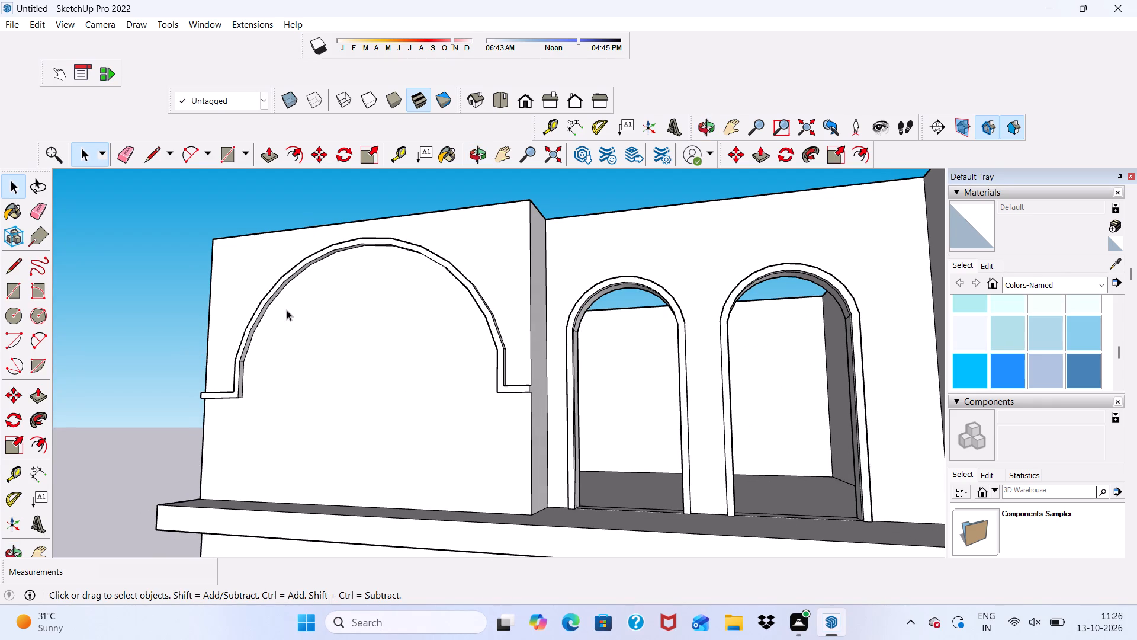
pyautogui.click(265, 150)
pyautogui.moveTo(323, 381); pyautogui.dragTo(334, 377)
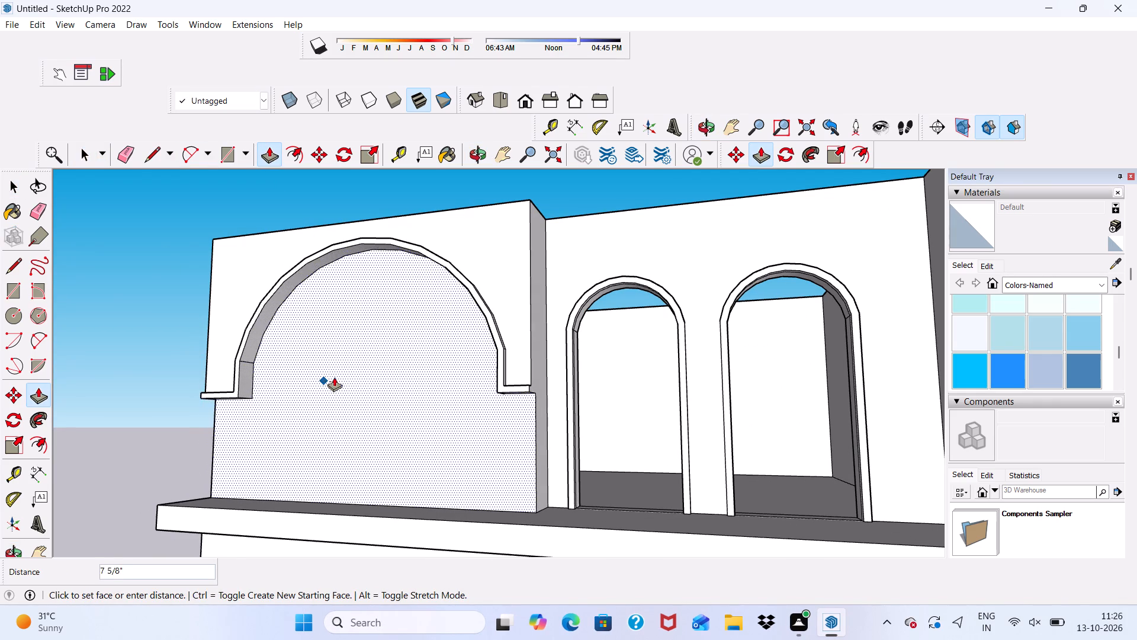
pyautogui.moveTo(334, 377); pyautogui.dragTo(341, 374)
pyautogui.scroll(-4, 323, 358)
pyautogui.moveTo(332, 377); pyautogui.dragTo(397, 355, button='middle')
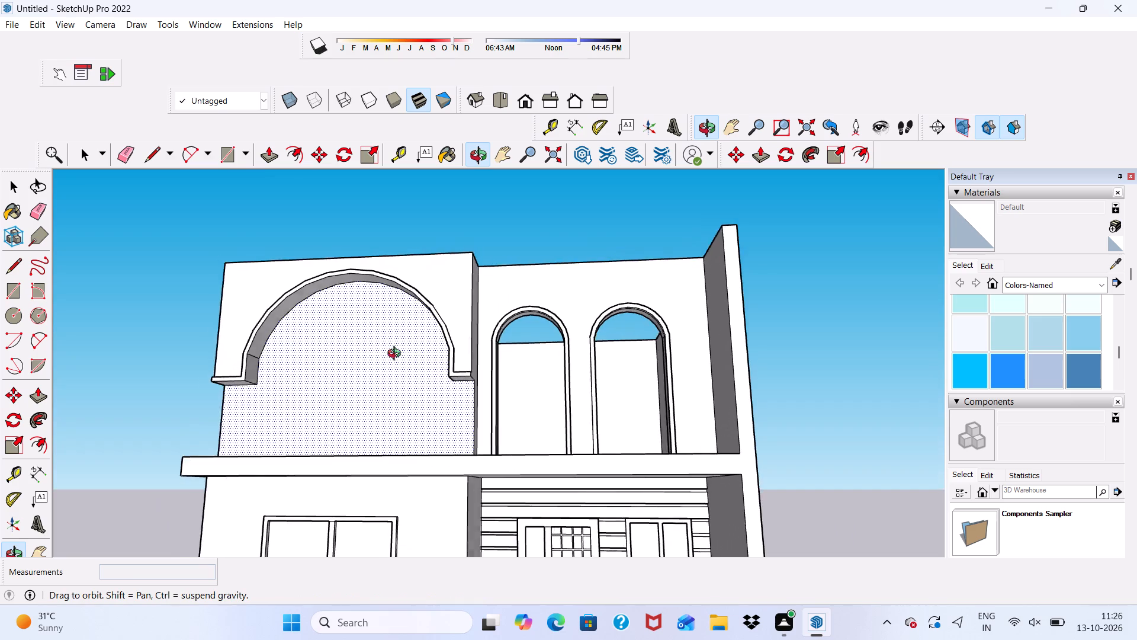
pyautogui.moveTo(397, 355); pyautogui.dragTo(438, 374, button='middle')
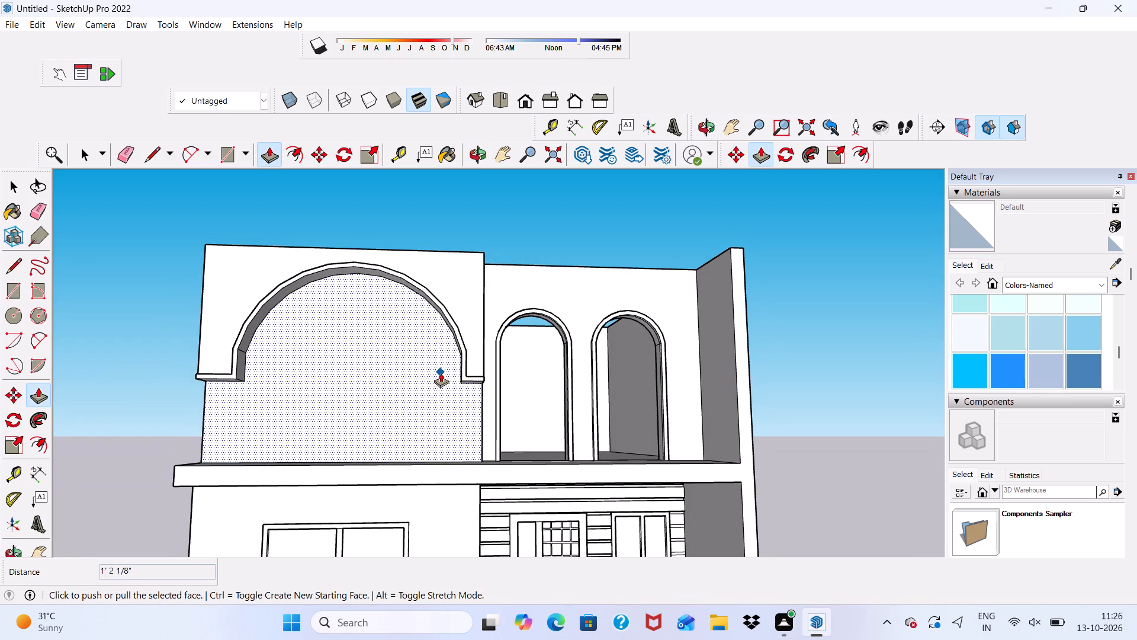
pyautogui.scroll(4, 441, 373)
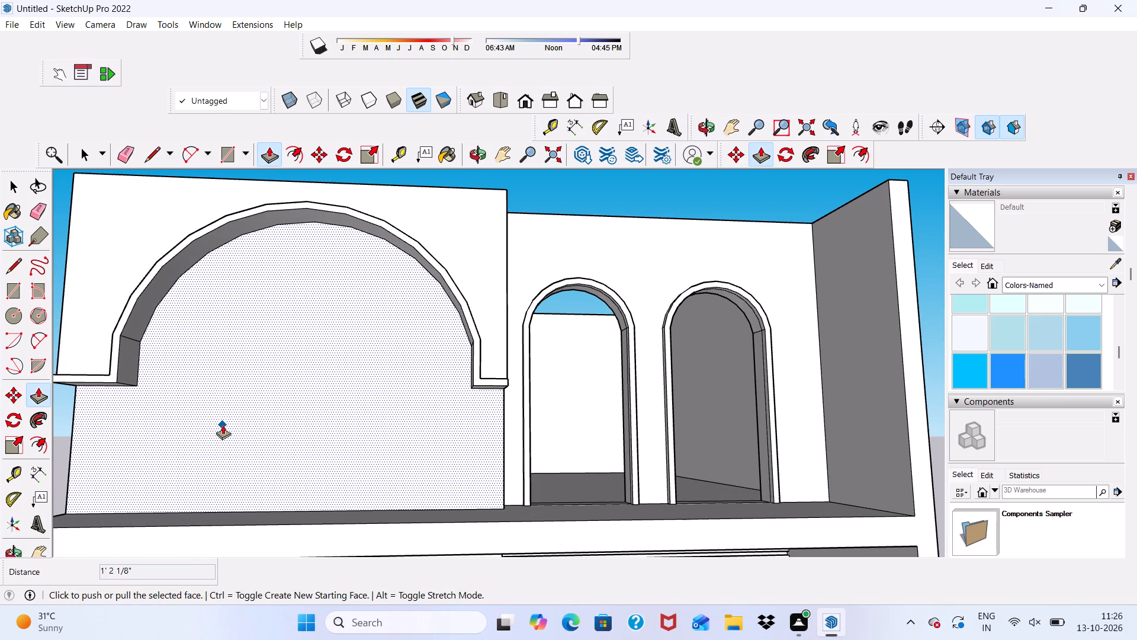
pyautogui.moveTo(227, 420); pyautogui.dragTo(165, 436, button='middle')
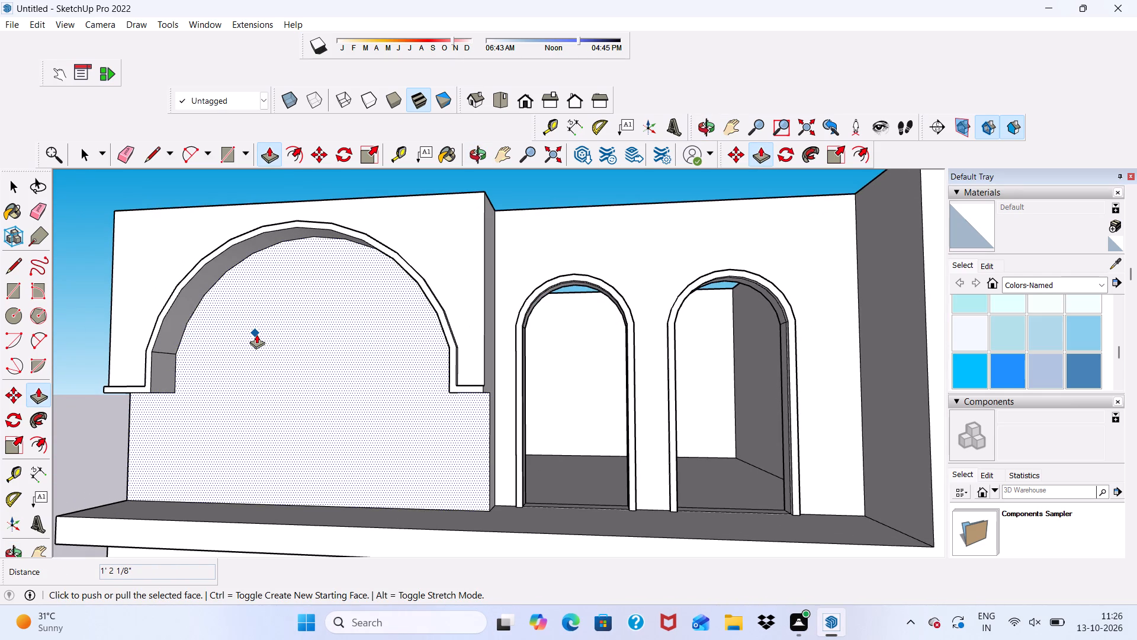
pyautogui.press('space')
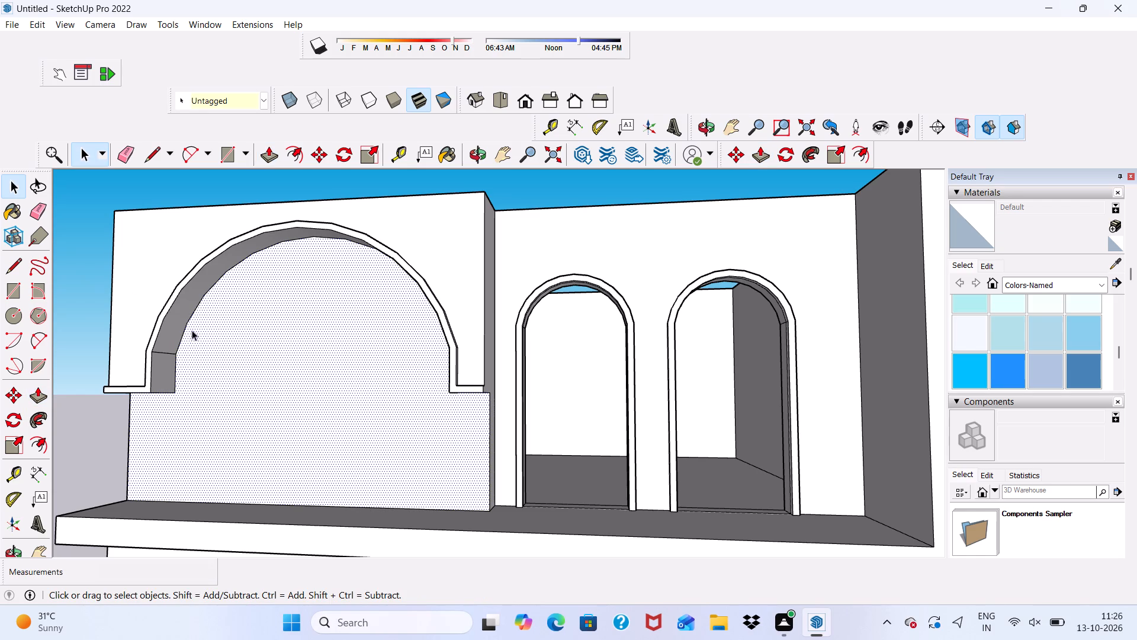
pyautogui.click(214, 357)
pyautogui.doubleClick(81, 232)
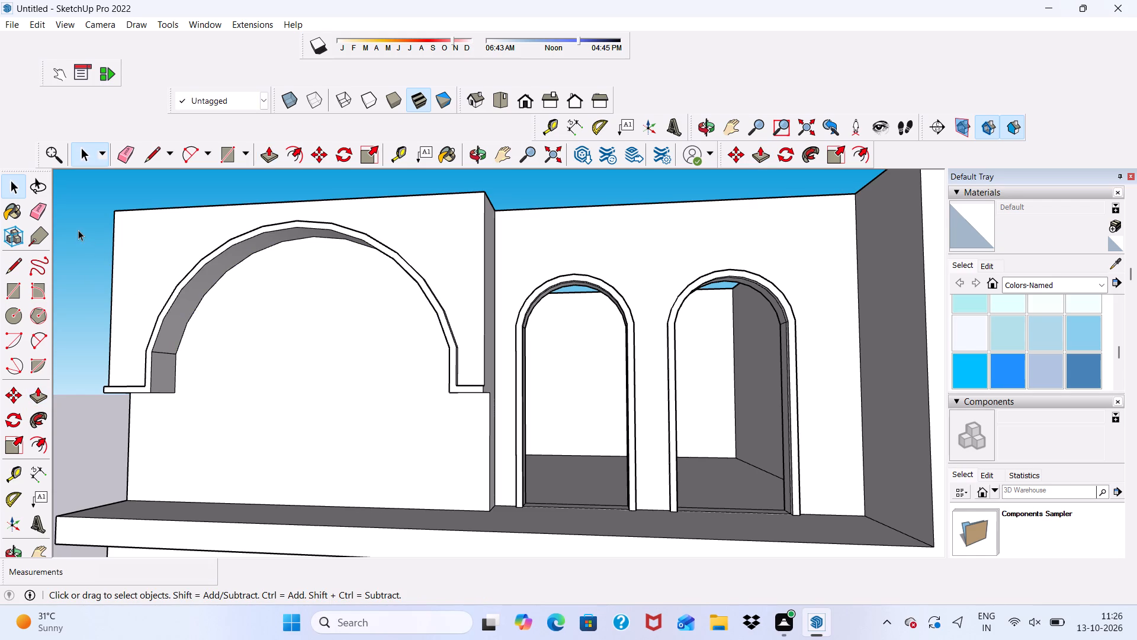
# Push/Pull the large arch frame's front face back about 7 1/4" into the projecting wall.
pyautogui.scroll(-3, 271, 299)
pyautogui.moveTo(283, 312); pyautogui.dragTo(346, 302, button='middle')
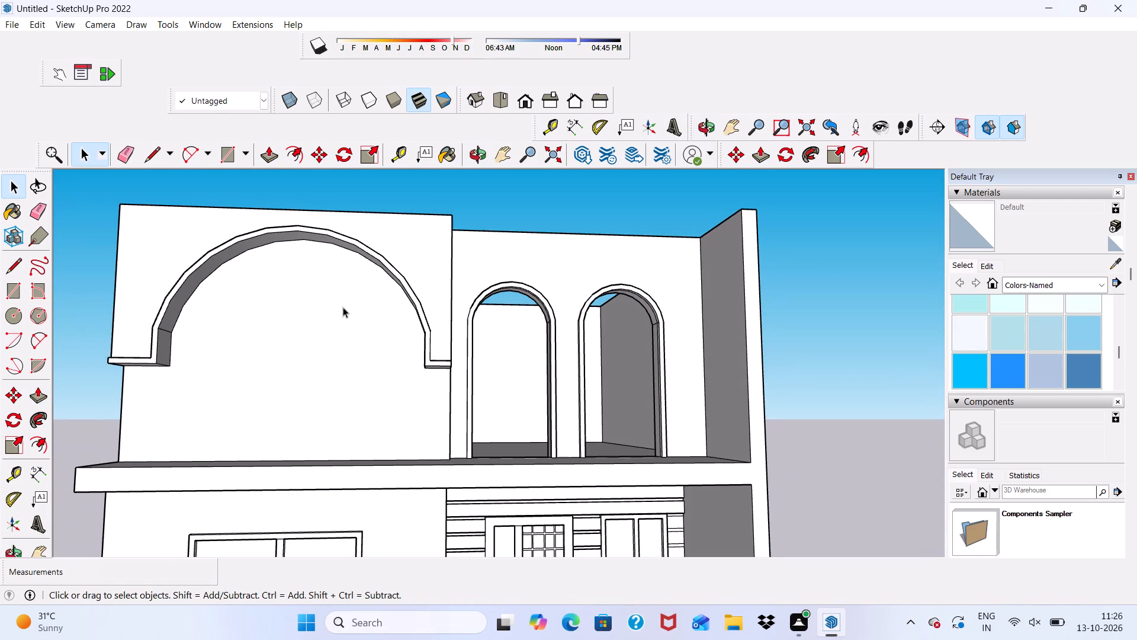
pyautogui.scroll(-2, 341, 301)
pyautogui.moveTo(331, 287); pyautogui.dragTo(254, 282, button='middle')
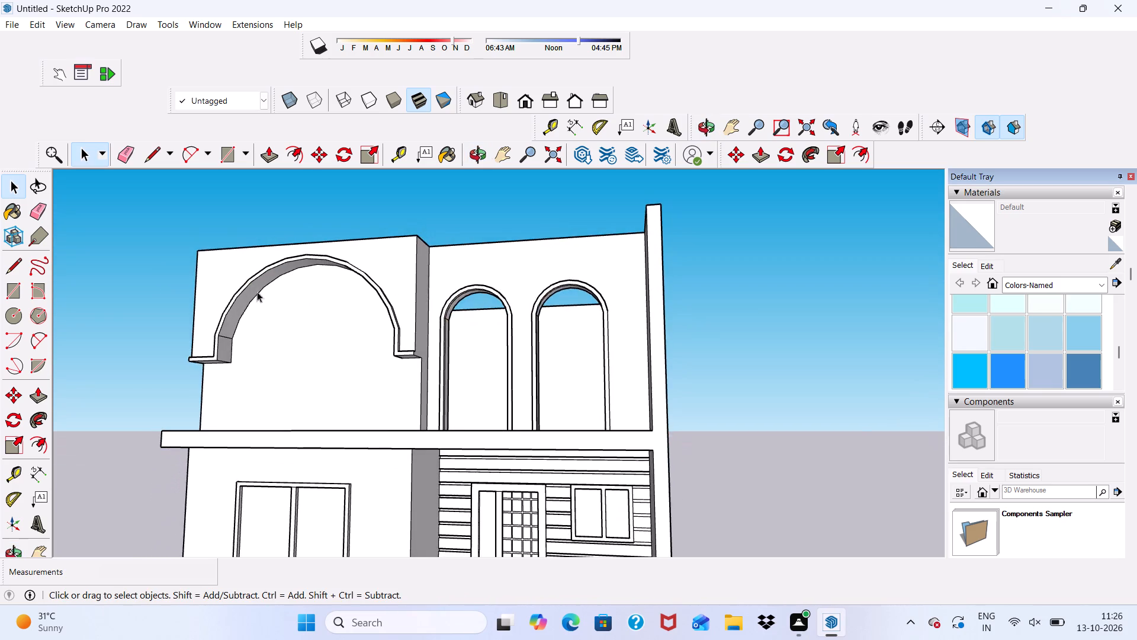
pyautogui.scroll(5, 269, 324)
pyautogui.scroll(11, 223, 238)
pyautogui.click(243, 267)
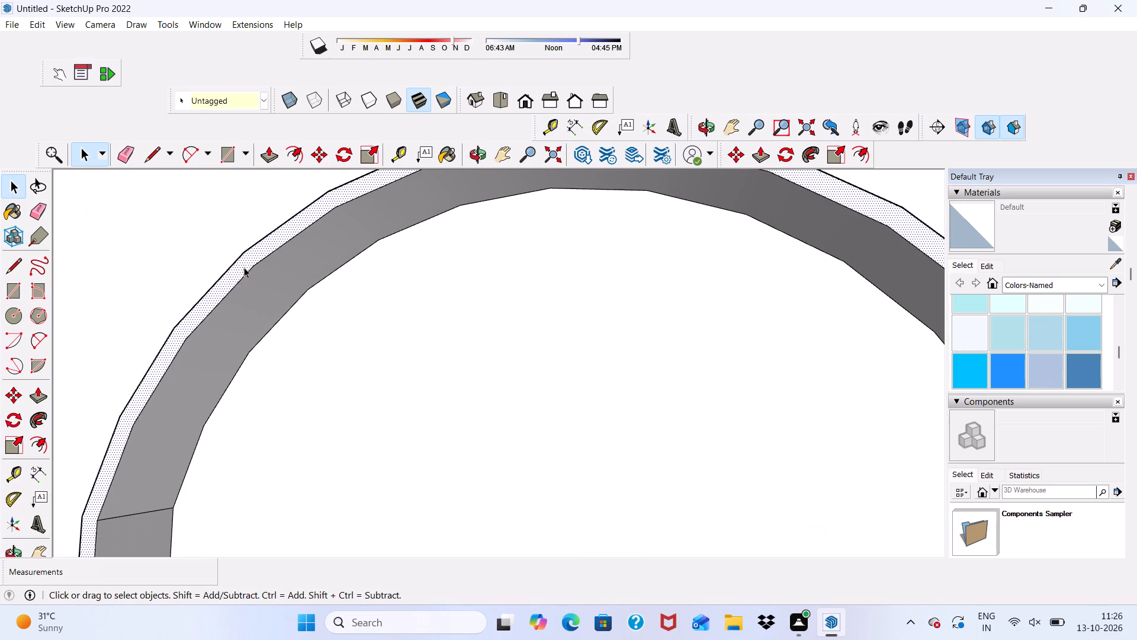
pyautogui.click(268, 149)
pyautogui.moveTo(292, 215); pyautogui.dragTo(293, 216)
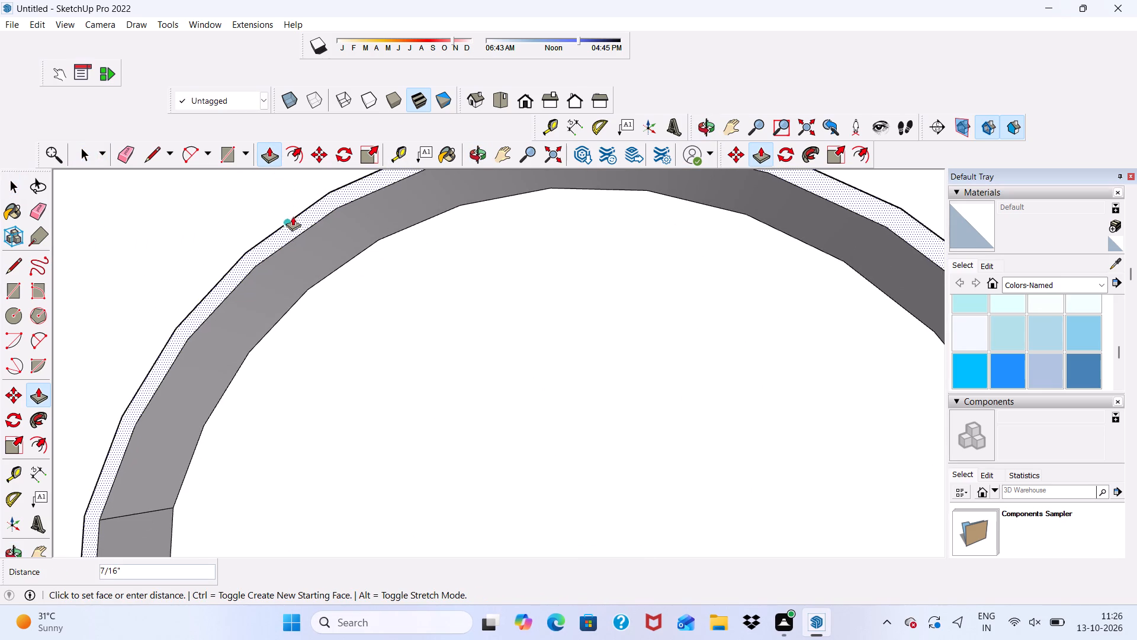
pyautogui.moveTo(293, 216); pyautogui.dragTo(310, 233)
pyautogui.scroll(-6, 235, 169)
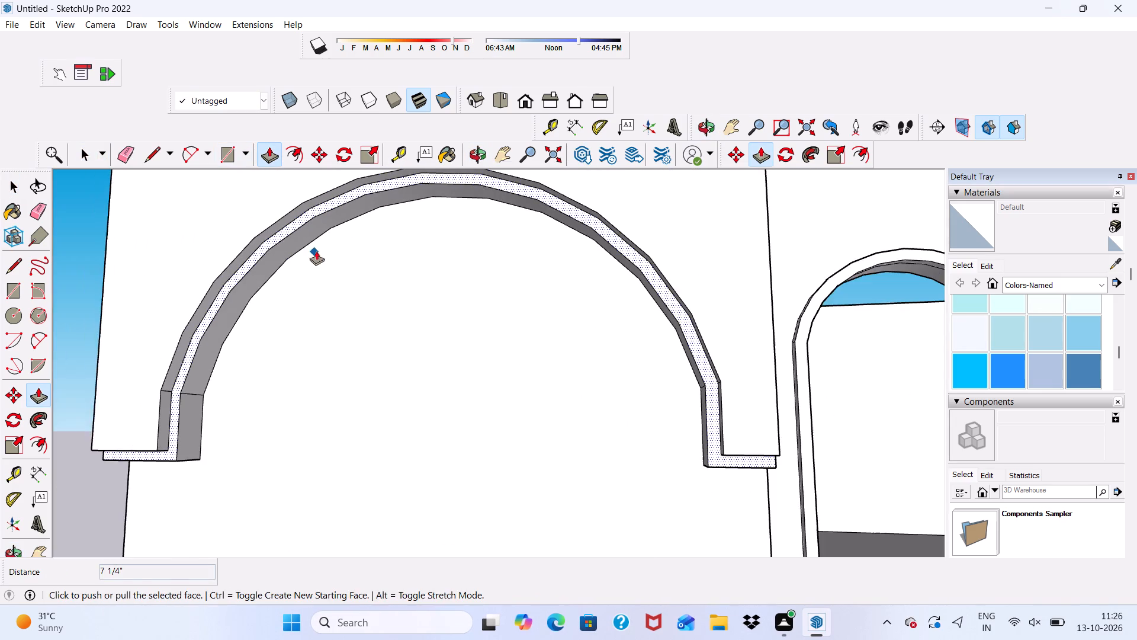
# Undo the push-back of the large arch frame's front face so it stands at full depth again.
pyautogui.moveTo(332, 262); pyautogui.dragTo(161, 271, button='middle')
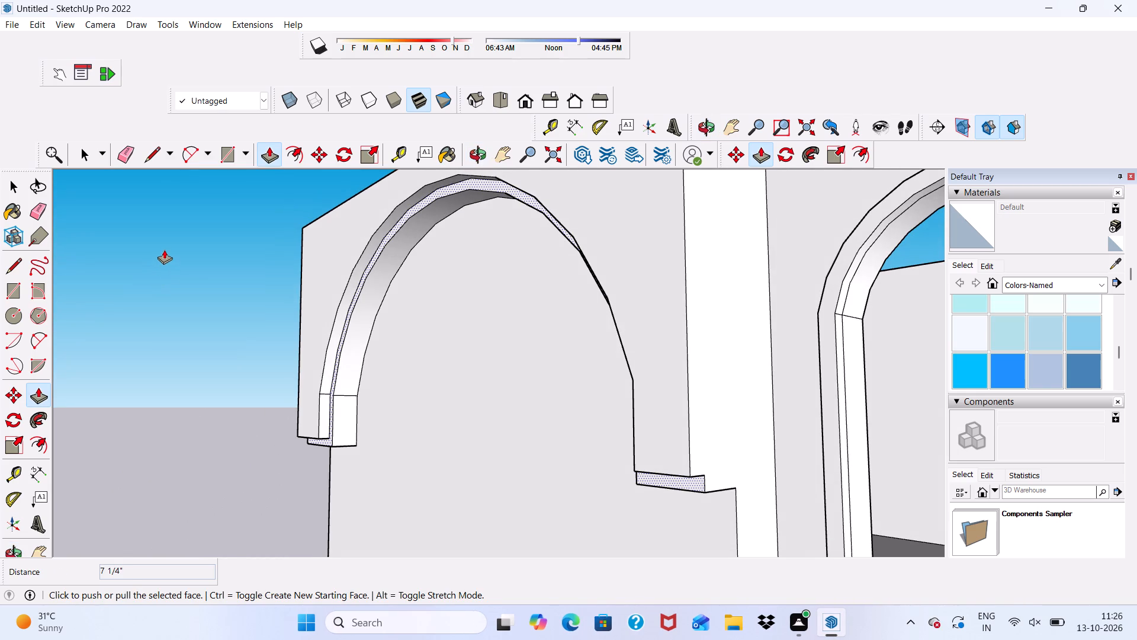
pyautogui.doubleClick(164, 248)
pyautogui.hotkey('ctrl', 'z')
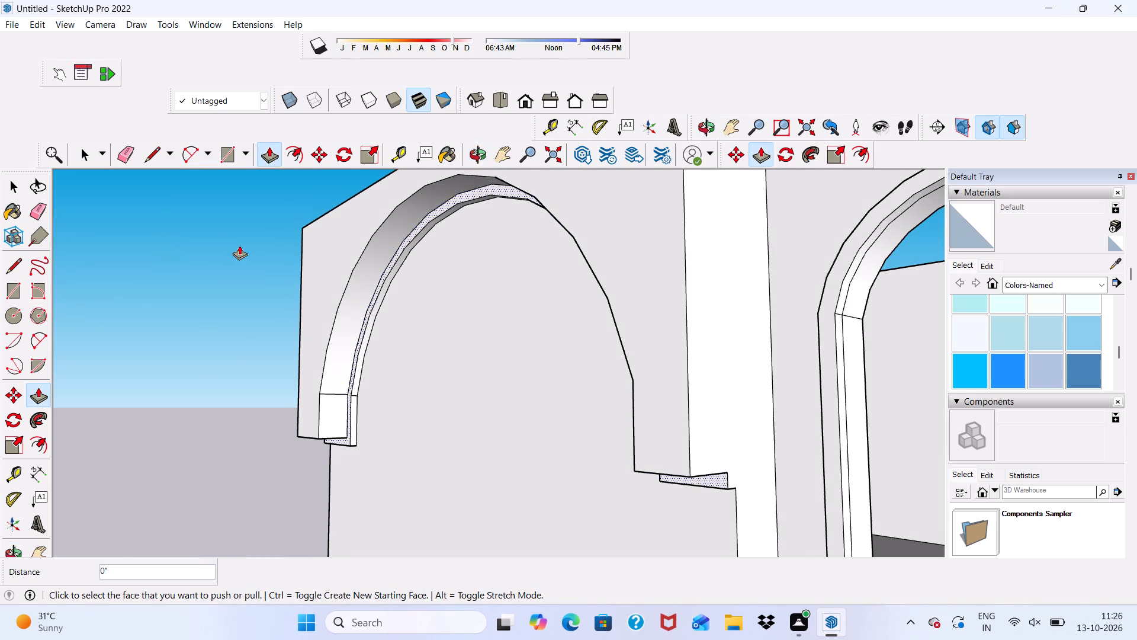
pyautogui.hotkey('ctrl', 'z')
pyautogui.moveTo(385, 300); pyautogui.dragTo(563, 264, button='middle')
pyautogui.press('space')
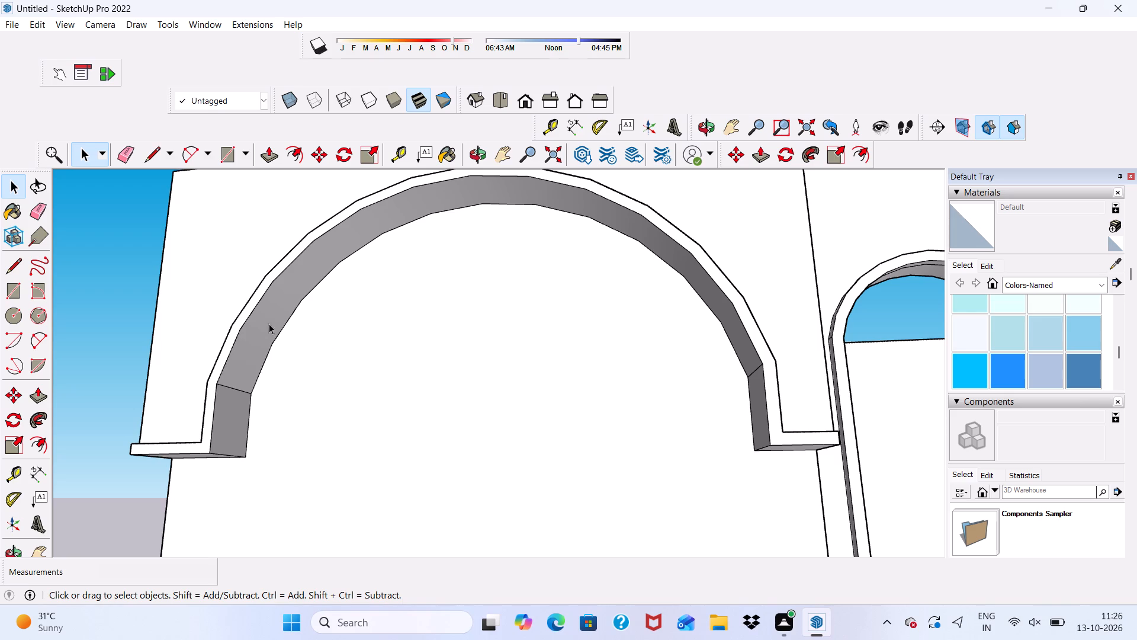
# Draw an arc with about 3' 4 3/8" bulge on the recessed wall, joining the inner springing points of the large arch.
pyautogui.moveTo(188, 151); pyautogui.dragTo(204, 172)
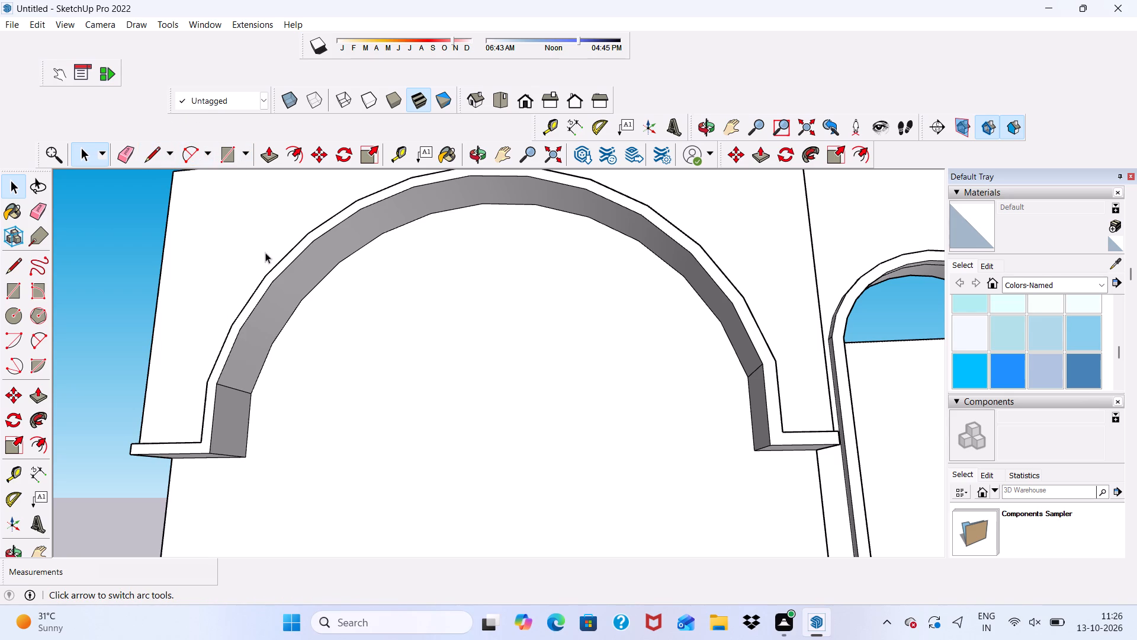
pyautogui.click(189, 153)
pyautogui.click(248, 399)
pyautogui.scroll(-4, 500, 335)
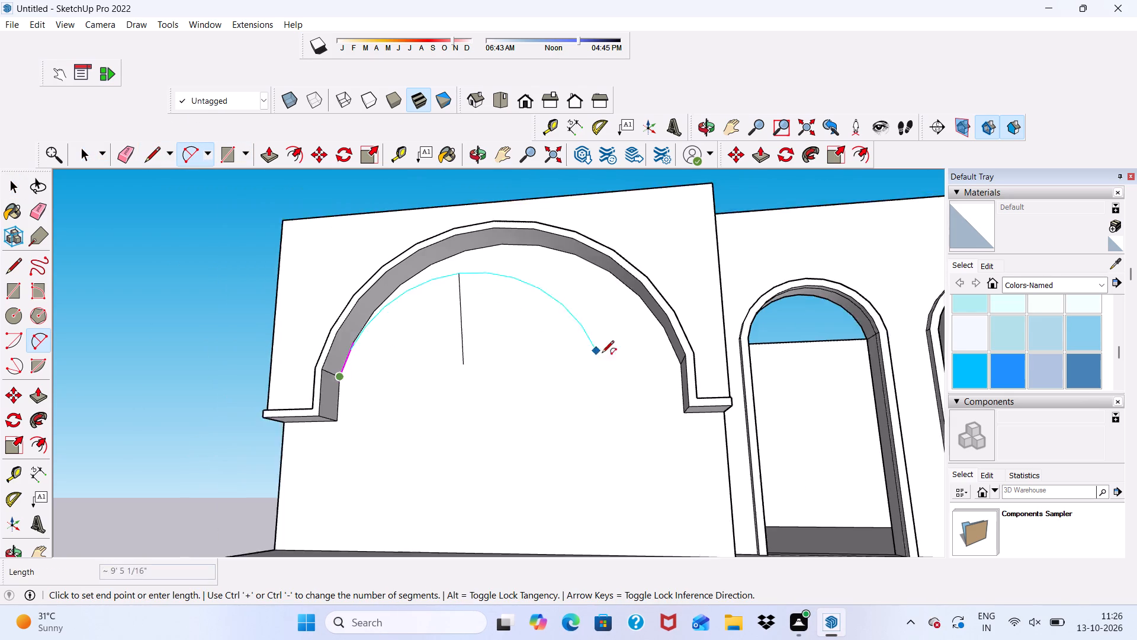
pyautogui.scroll(-1, 602, 354)
pyautogui.scroll(6, 642, 361)
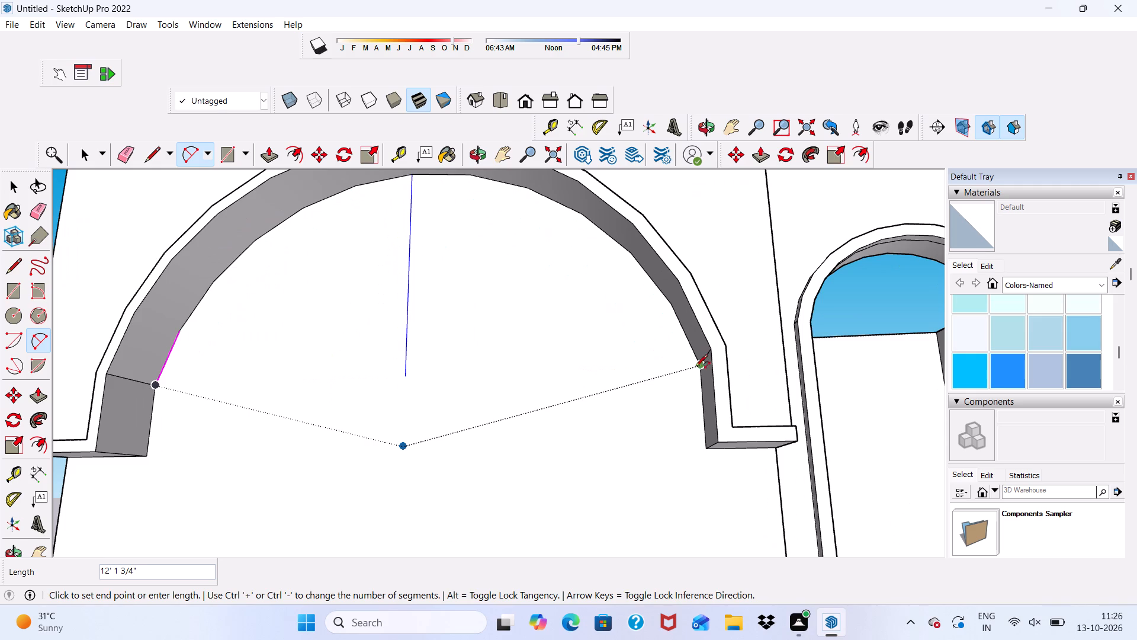
pyautogui.scroll(7, 689, 364)
pyautogui.click(708, 369)
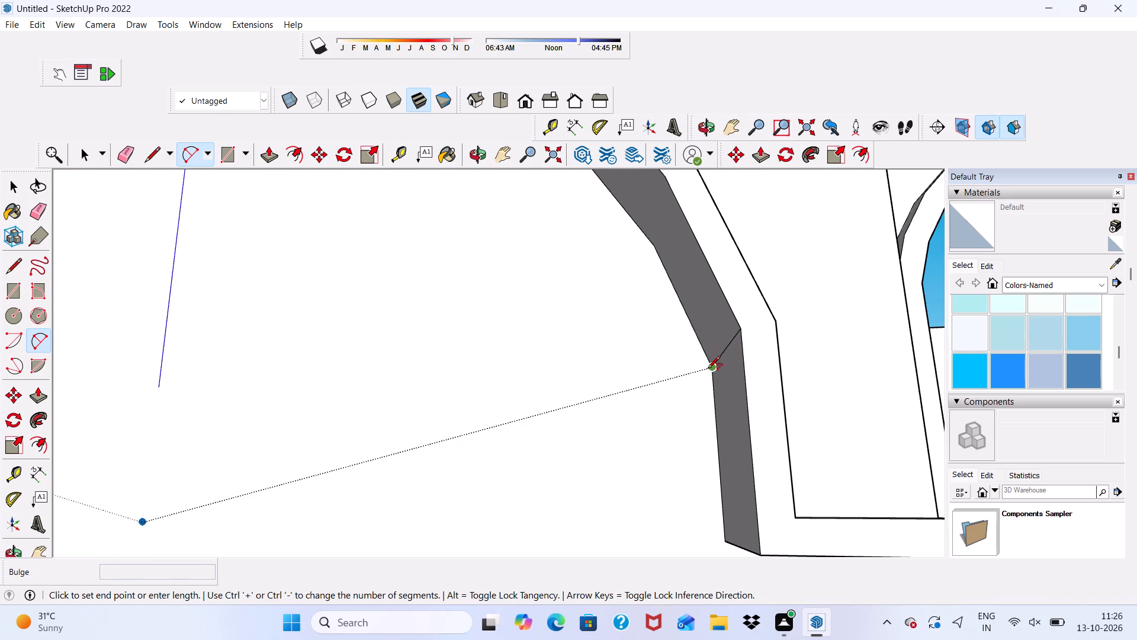
pyautogui.scroll(-9, 578, 229)
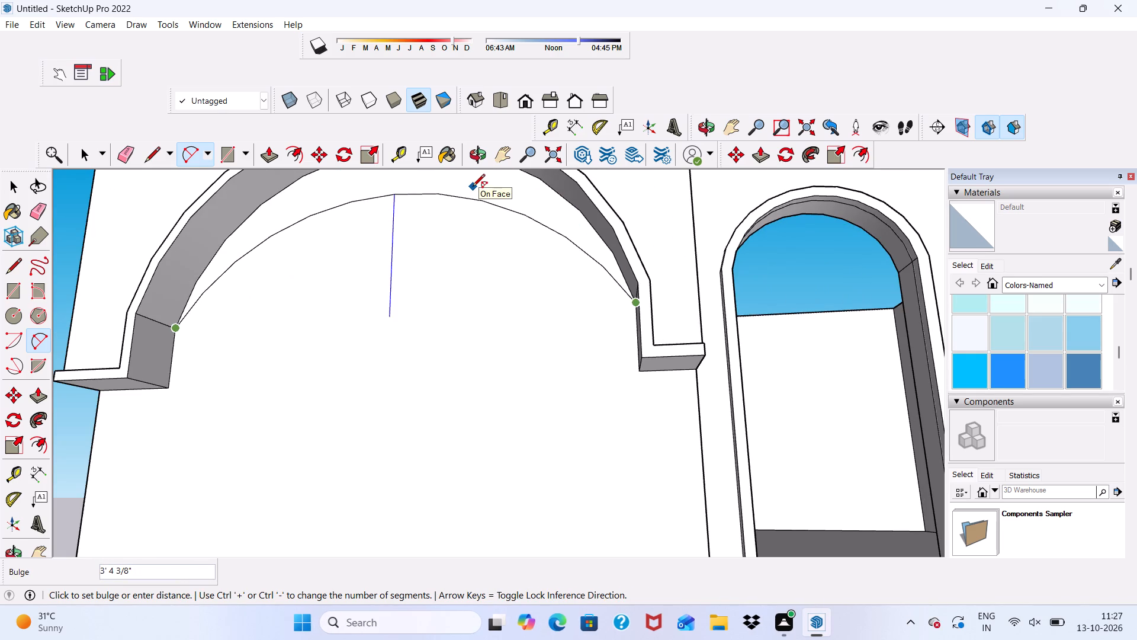
pyautogui.click(473, 187)
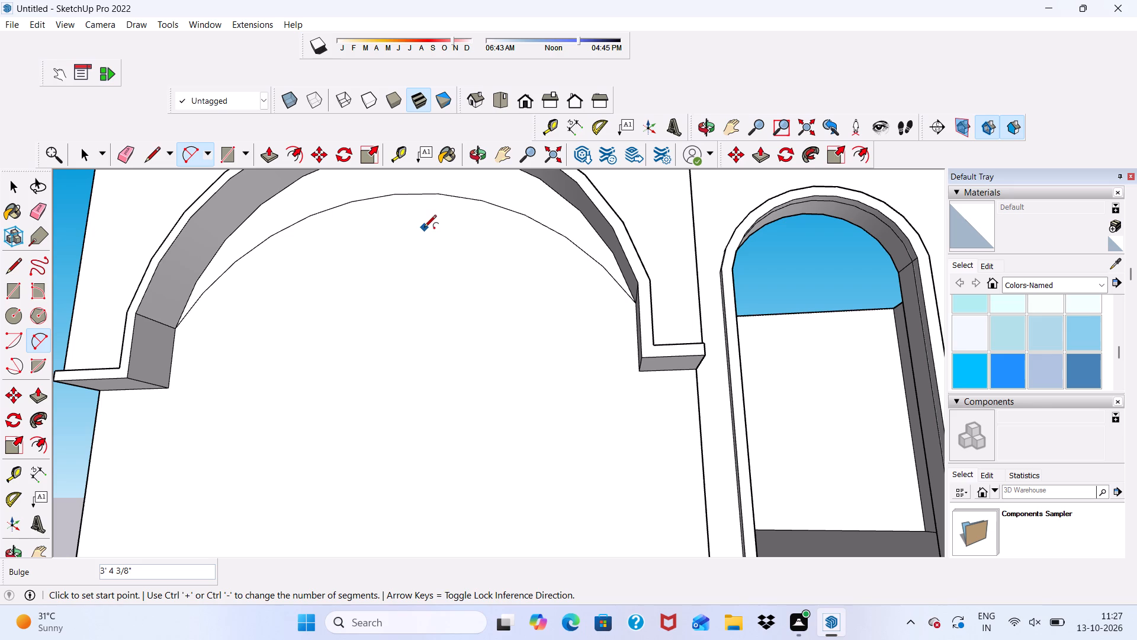
# Push/Pull the crescent face between the large arch and the new arc outward about 7 1/16".
pyautogui.press('space')
pyautogui.click(304, 207)
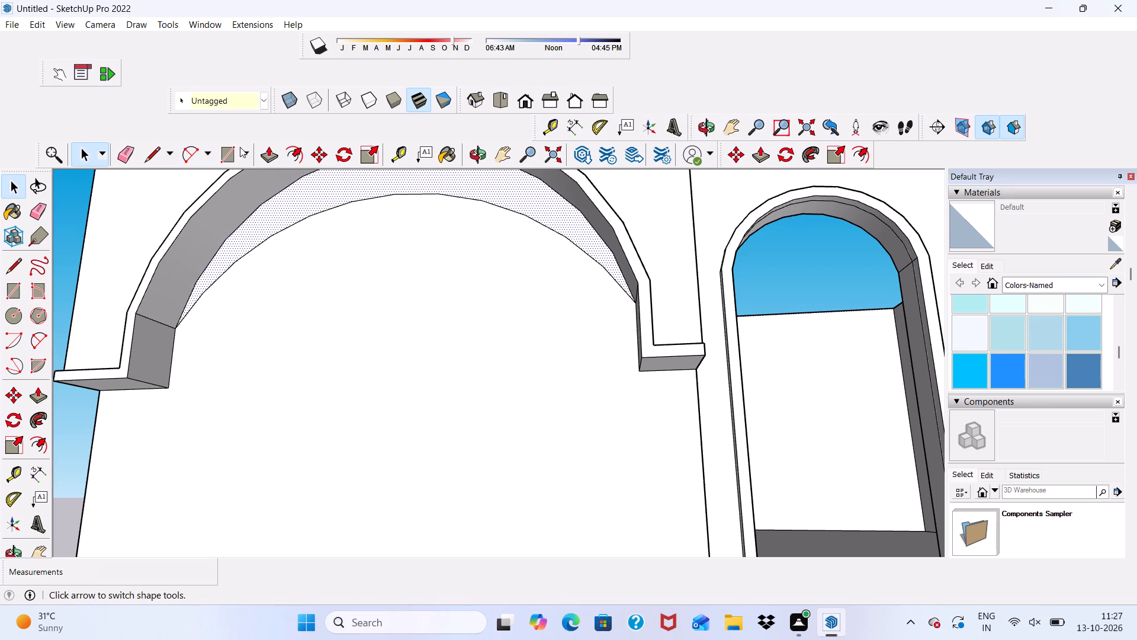
pyautogui.click(262, 154)
pyautogui.click(286, 203)
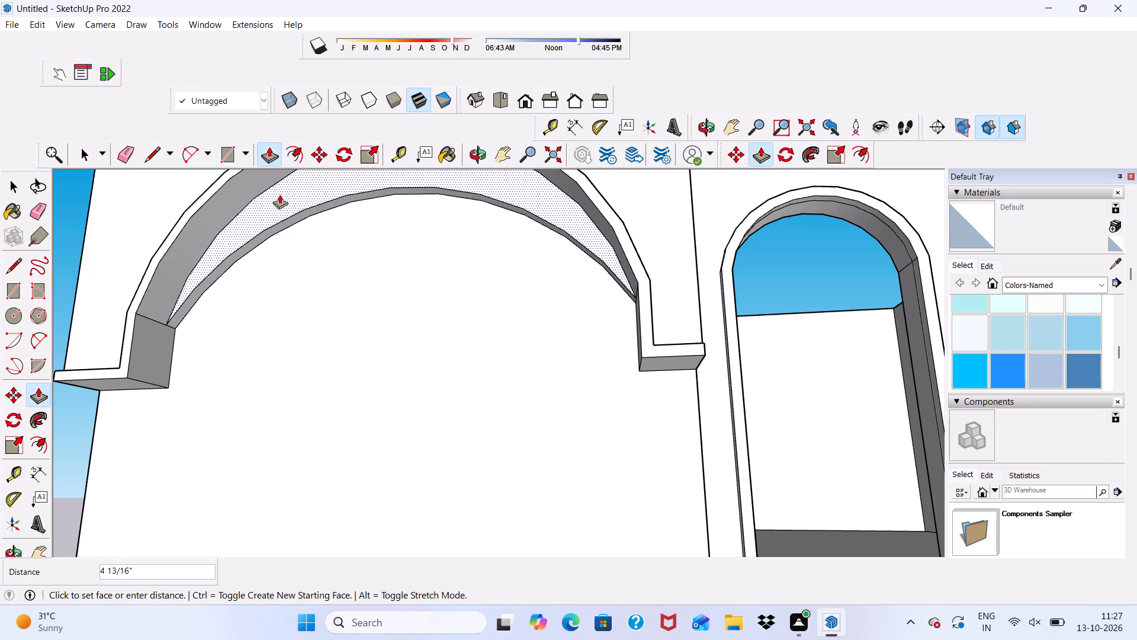
pyautogui.click(277, 190)
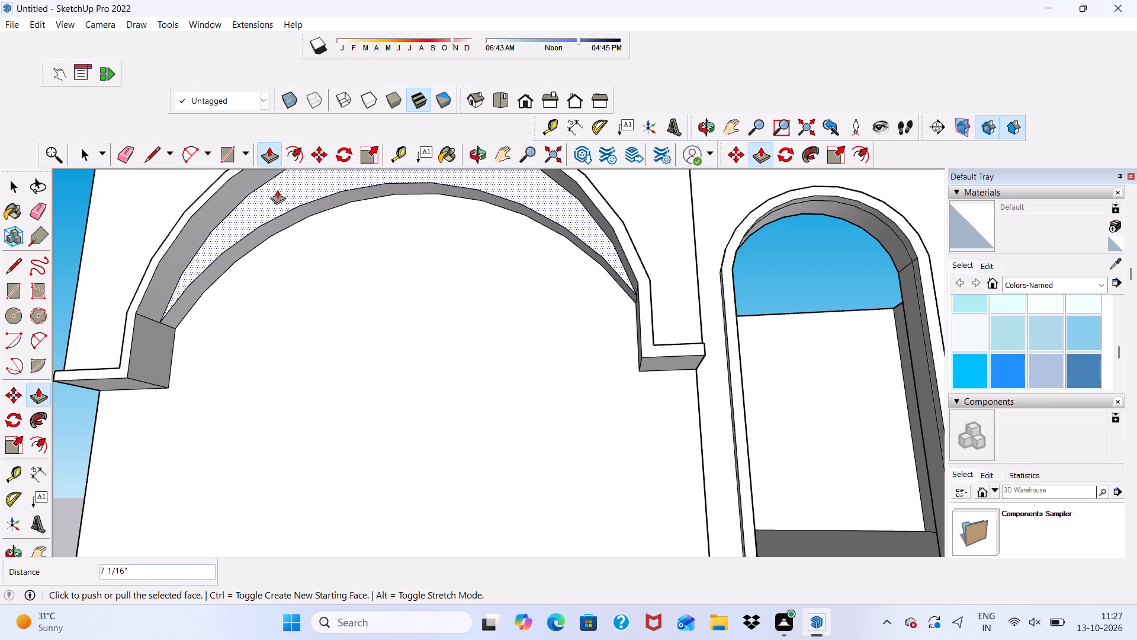
# Examine the large arch's crescent panel and stepped frame against the whole front facade from several angles.
pyautogui.scroll(-6, 283, 219)
pyautogui.moveTo(343, 289); pyautogui.dragTo(127, 284, button='middle')
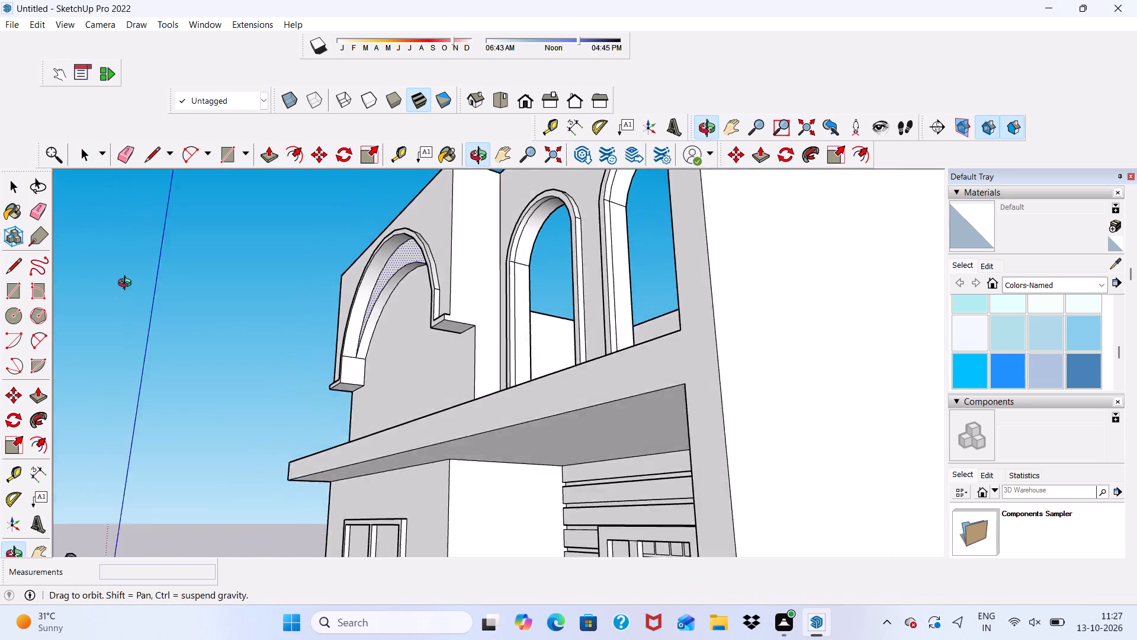
pyautogui.moveTo(127, 284); pyautogui.dragTo(478, 268, button='middle')
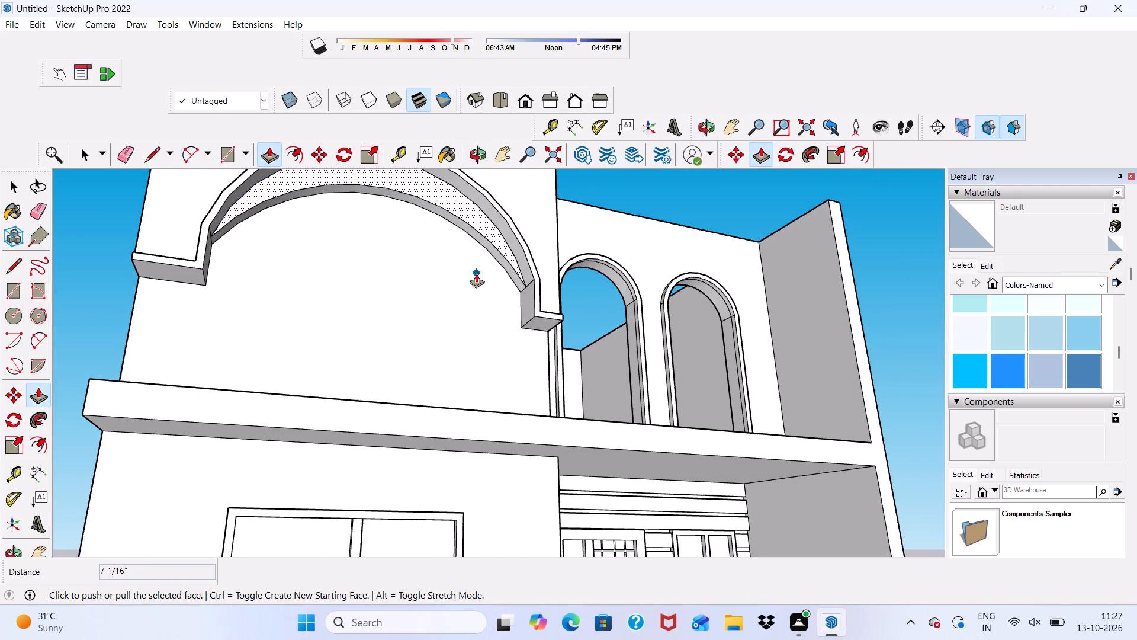
pyautogui.scroll(-6, 480, 279)
pyautogui.moveTo(463, 281); pyautogui.dragTo(340, 316, button='middle')
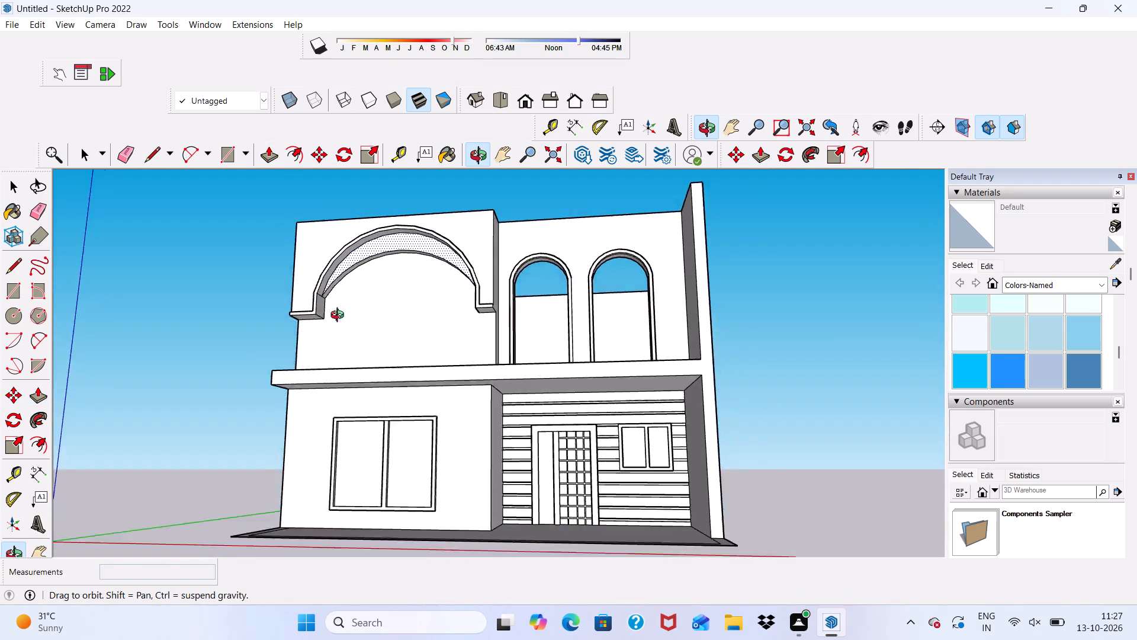
pyautogui.moveTo(340, 316); pyautogui.dragTo(367, 345, button='middle')
pyautogui.scroll(13, 299, 305)
pyautogui.scroll(-9, 387, 276)
pyautogui.moveTo(404, 272); pyautogui.dragTo(436, 285, button='middle')
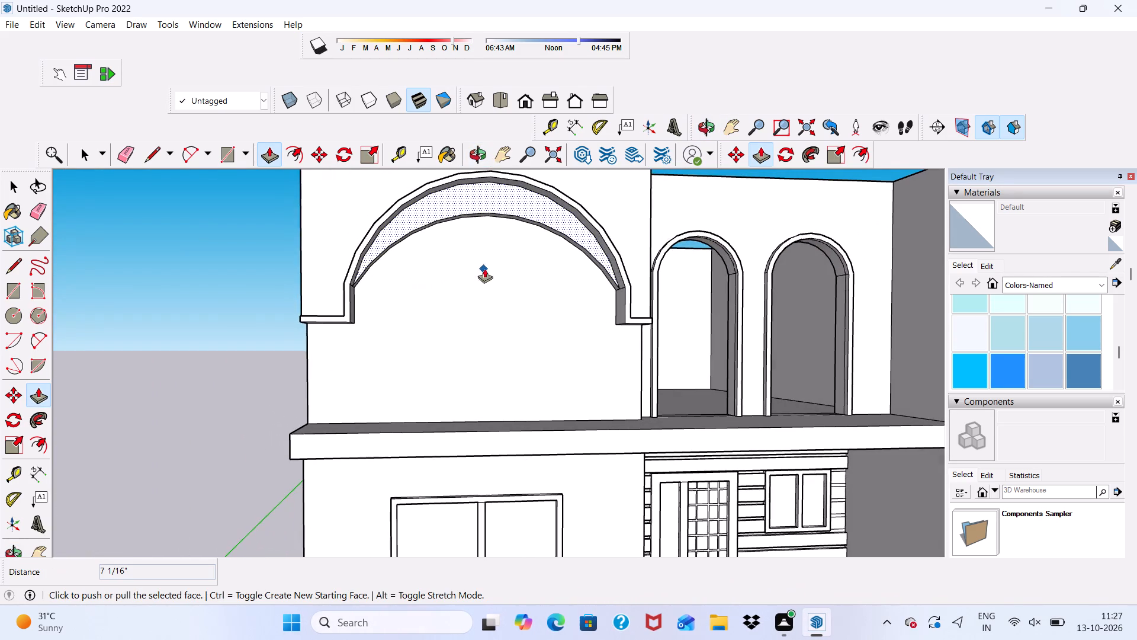
pyautogui.scroll(8, 532, 255)
pyautogui.scroll(-7, 532, 254)
pyautogui.scroll(1, 535, 261)
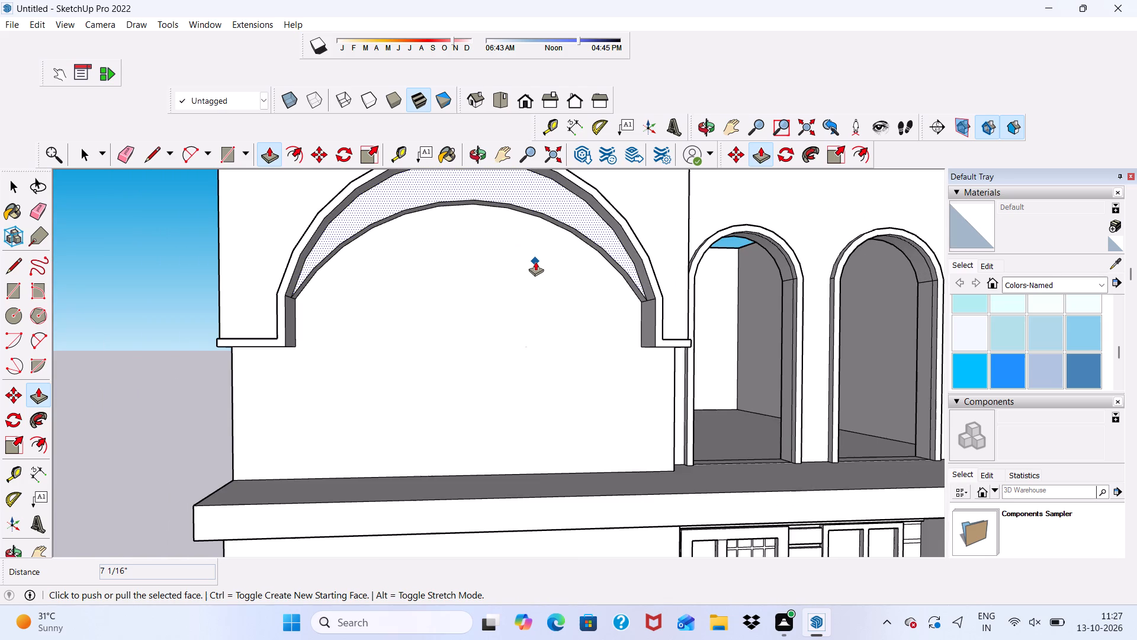
pyautogui.scroll(3, 522, 248)
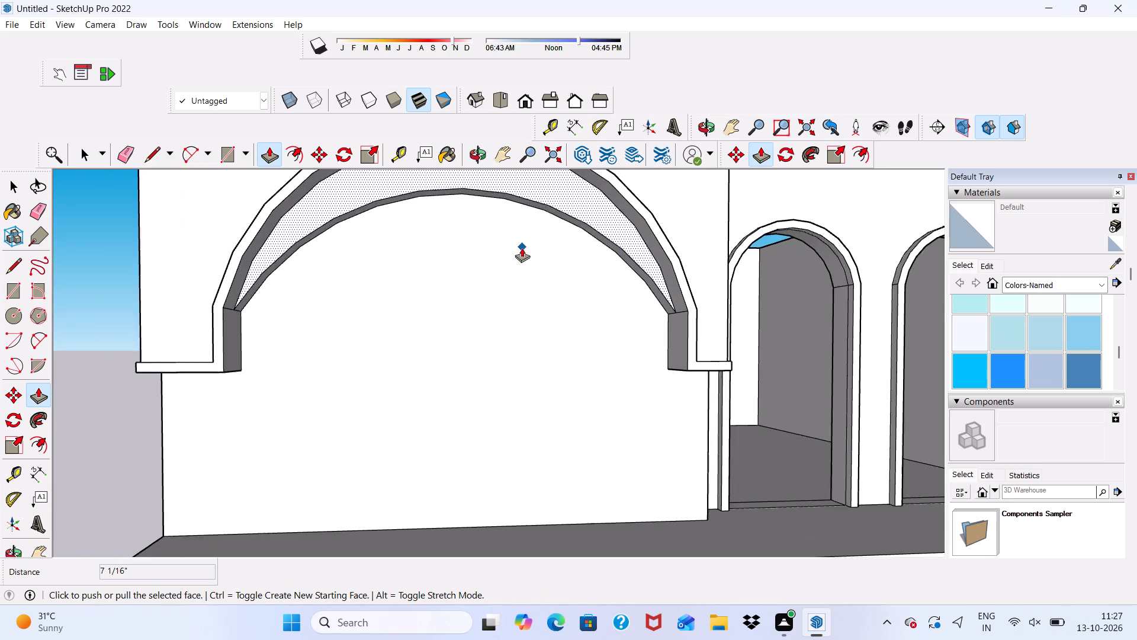
pyautogui.scroll(-7, 521, 247)
pyautogui.moveTo(388, 223); pyautogui.dragTo(257, 225, button='middle')
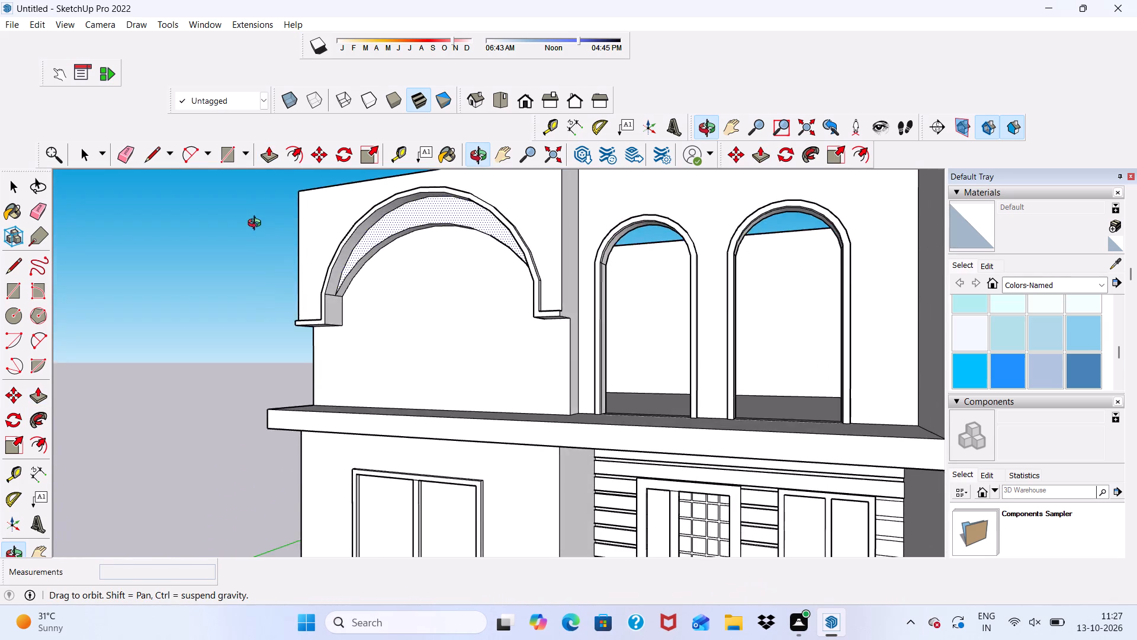
pyautogui.moveTo(257, 225); pyautogui.dragTo(284, 280, button='middle')
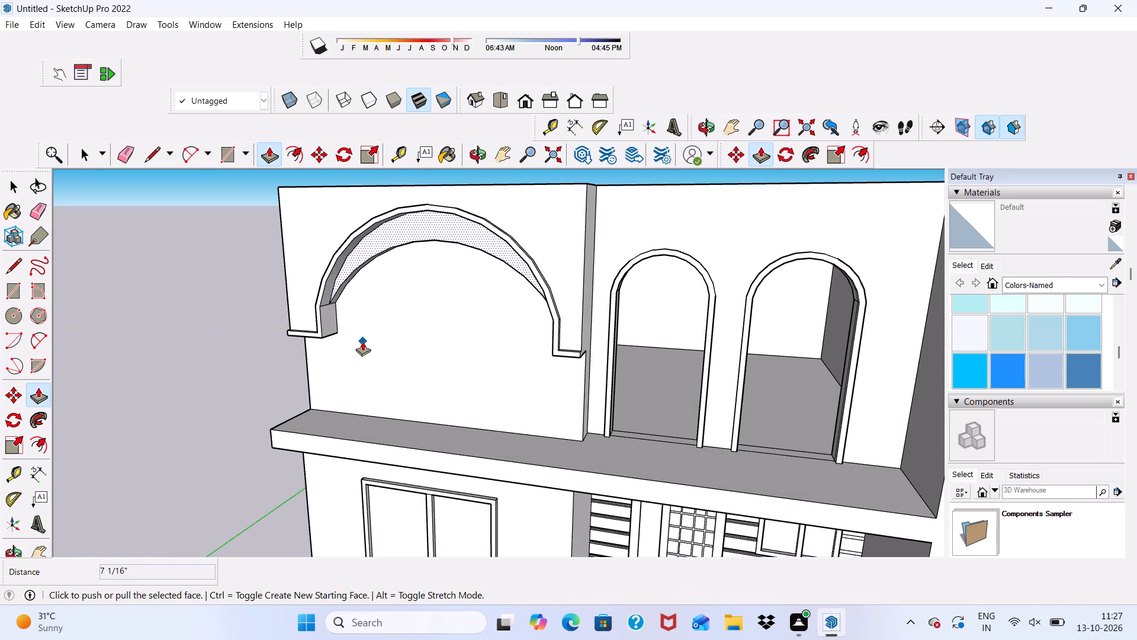
pyautogui.scroll(3, 374, 343)
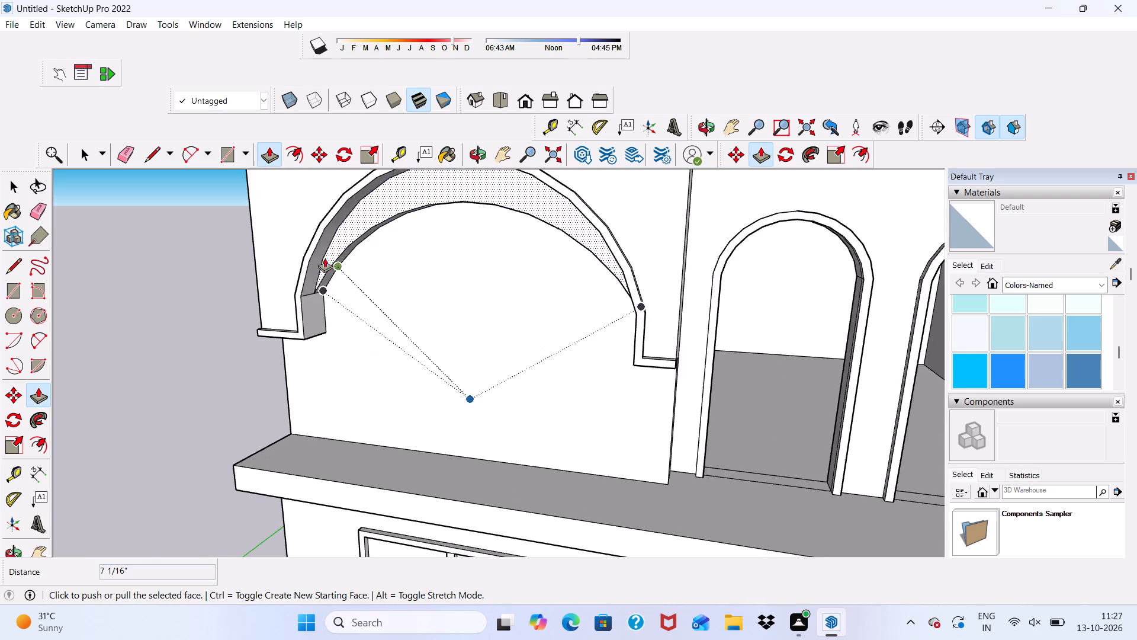
pyautogui.scroll(-6, 331, 278)
pyautogui.moveTo(364, 309); pyautogui.dragTo(437, 223, button='middle')
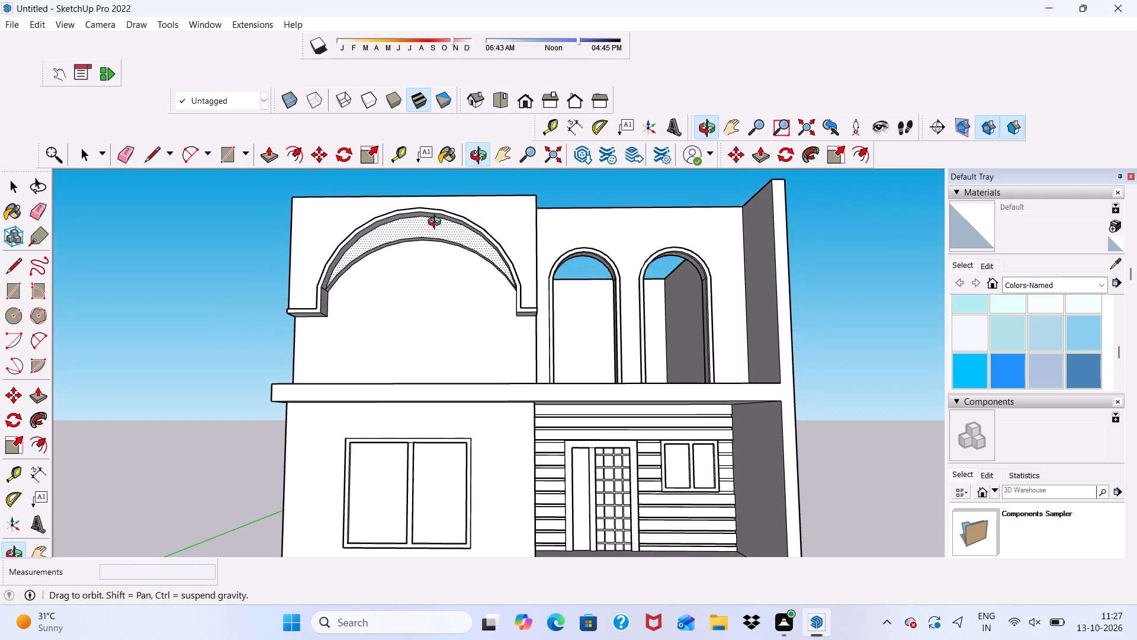
pyautogui.moveTo(437, 223); pyautogui.dragTo(355, 313, button='middle')
pyautogui.scroll(6, 307, 247)
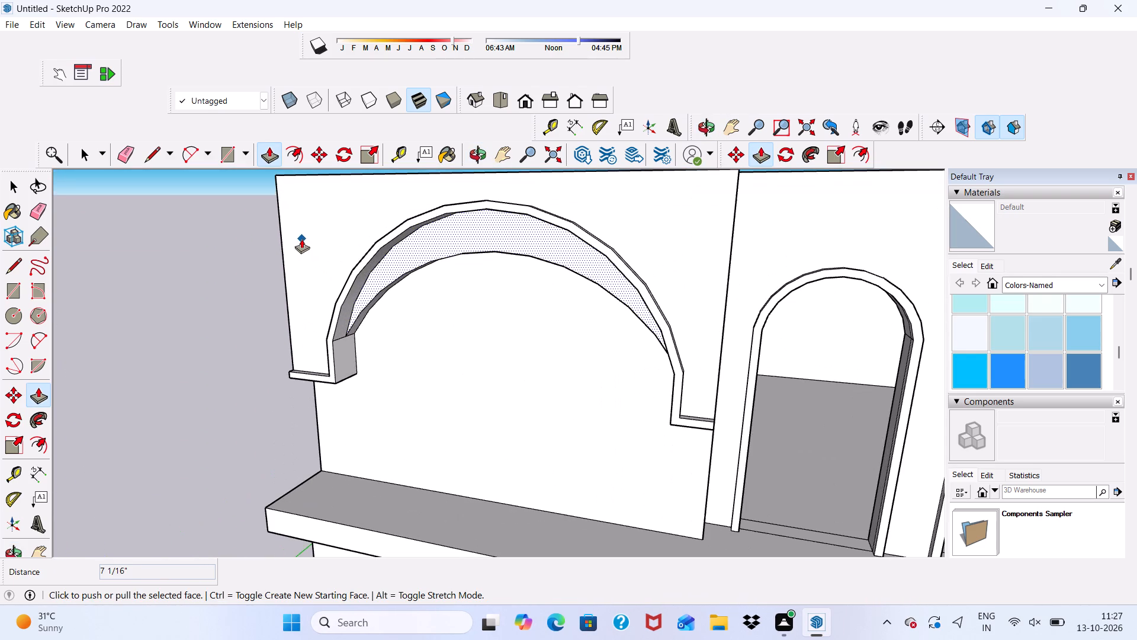
pyautogui.press('space')
pyautogui.scroll(-3, 292, 262)
pyautogui.moveTo(297, 308); pyautogui.dragTo(402, 204, button='middle')
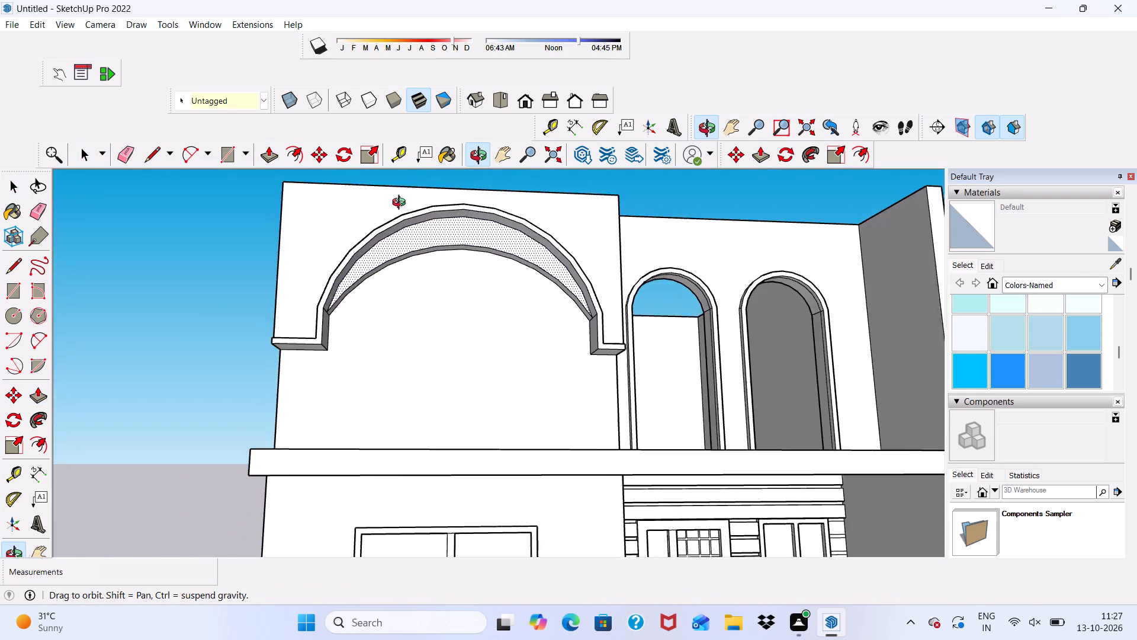
pyautogui.moveTo(402, 204); pyautogui.dragTo(400, 204, button='middle')
pyautogui.scroll(-1, 406, 223)
pyautogui.scroll(-7, 481, 301)
pyautogui.scroll(7, 449, 322)
pyautogui.scroll(-6, 447, 320)
pyautogui.moveTo(473, 316); pyautogui.dragTo(466, 334, button='middle')
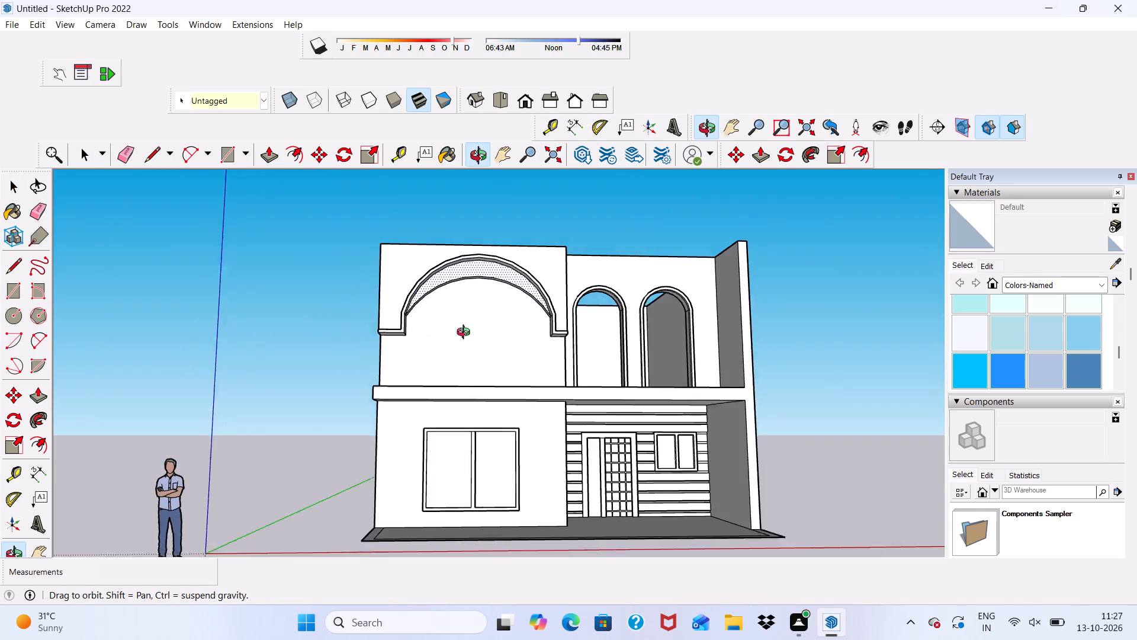
pyautogui.moveTo(466, 334); pyautogui.dragTo(397, 381, button='middle')
pyautogui.scroll(1, 400, 383)
pyautogui.scroll(-1, 400, 383)
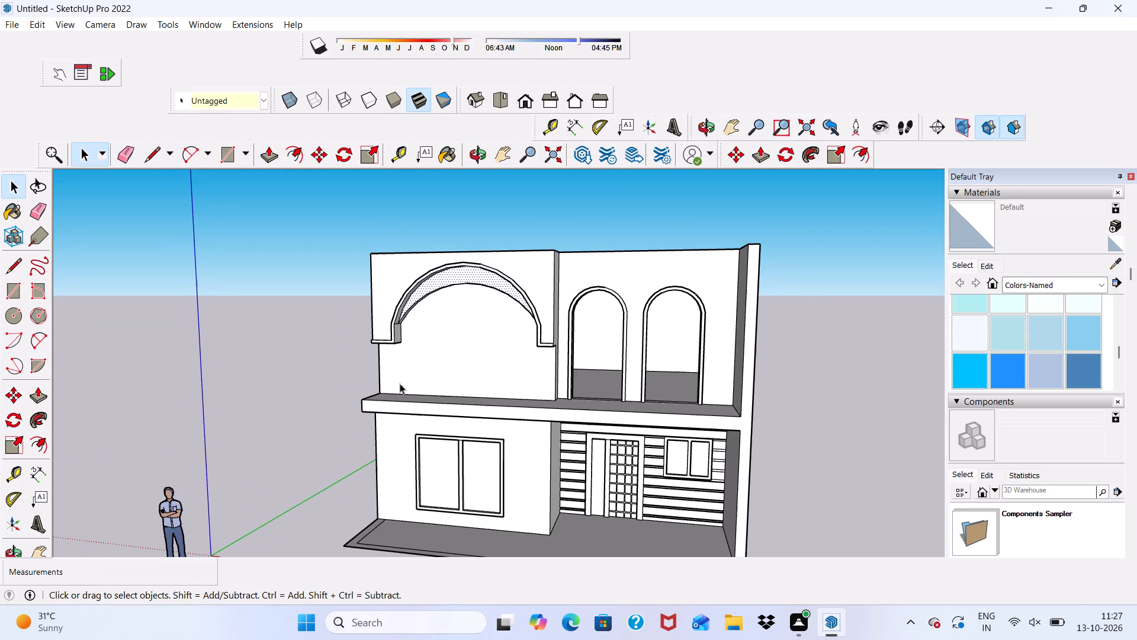
pyautogui.scroll(1, 404, 388)
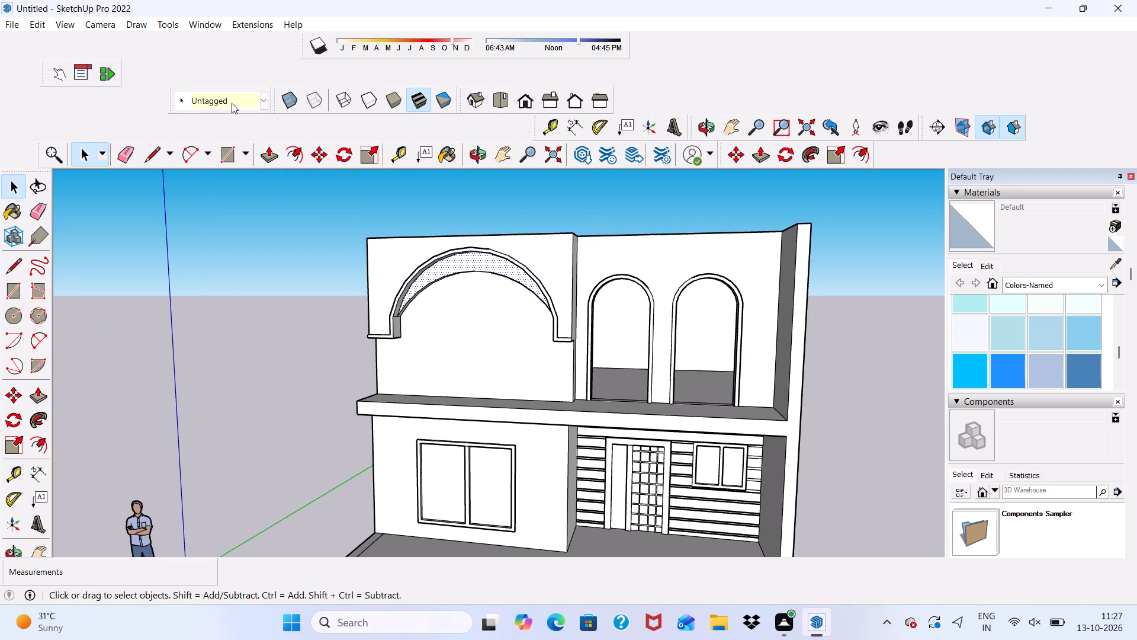
pyautogui.scroll(-1, 224, 88)
pyautogui.scroll(1, 215, 169)
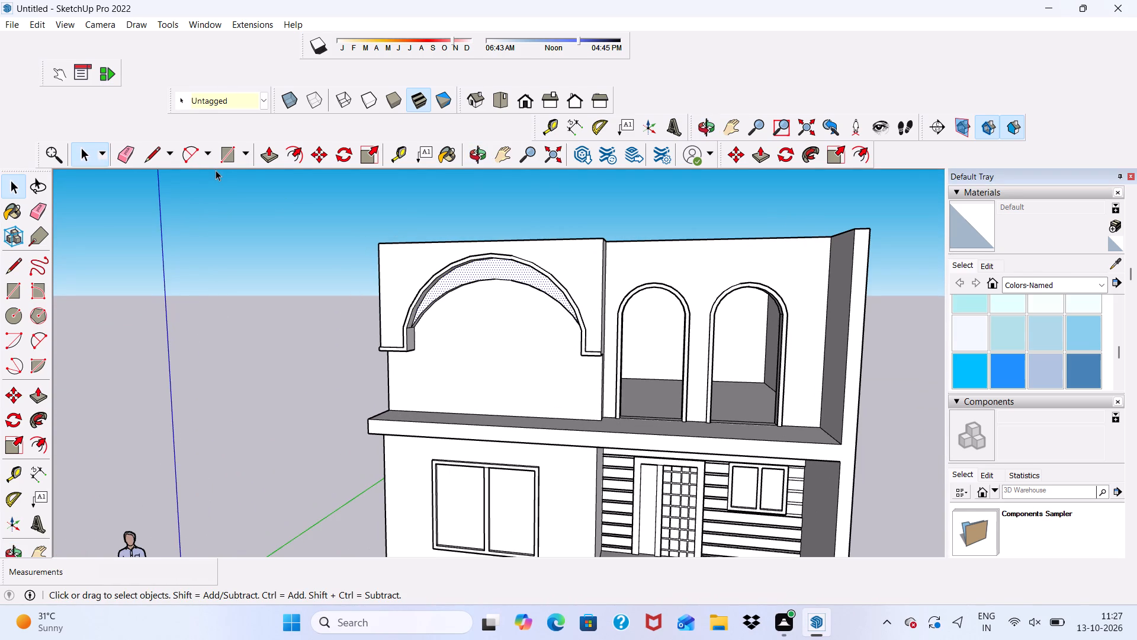
pyautogui.scroll(5, 216, 171)
pyautogui.scroll(-5, 227, 207)
pyautogui.moveTo(337, 296); pyautogui.dragTo(343, 297, button='middle')
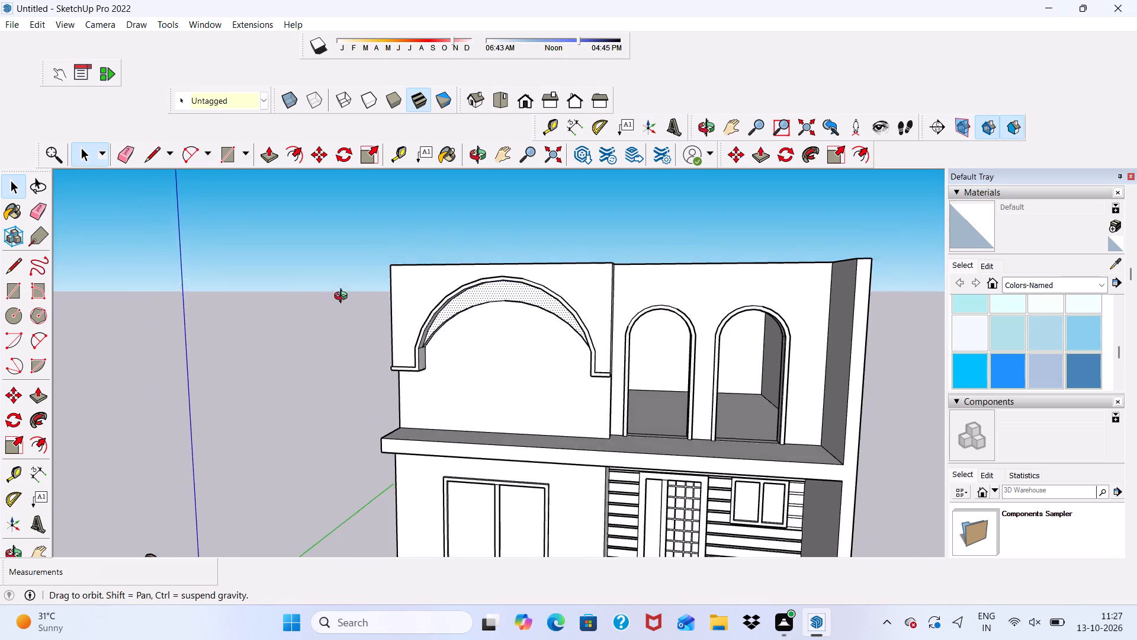
pyautogui.moveTo(343, 297); pyautogui.dragTo(412, 203, button='middle')
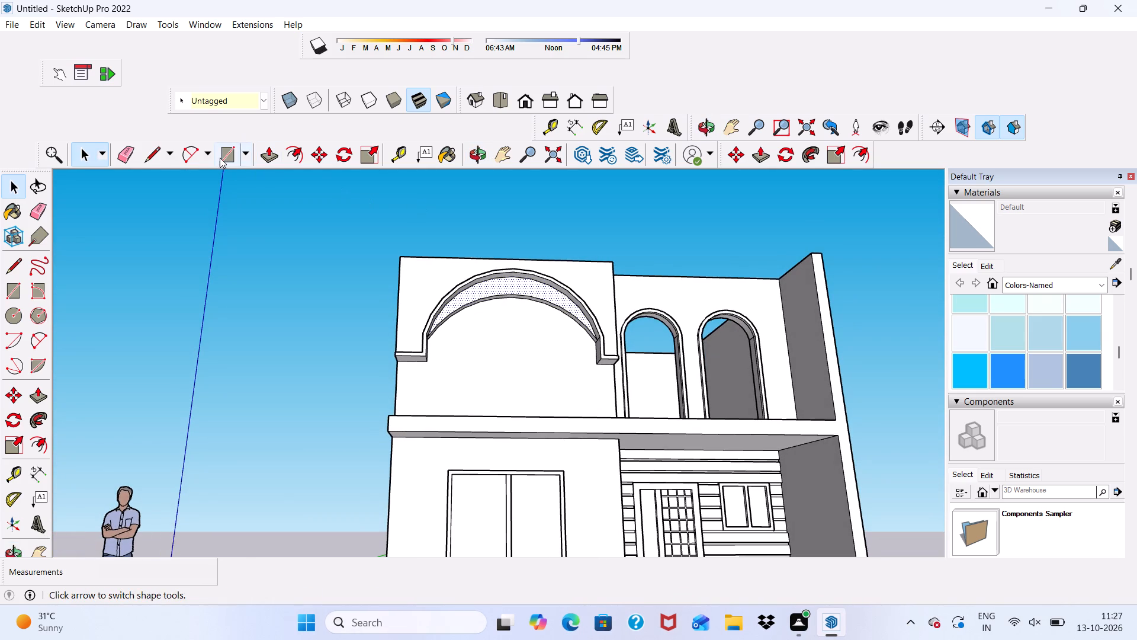
# Draw a rectangle about 10' 1 1/8" by 6' 7 3/4" on the recessed wall, from below the crescent down to the ledge.
pyautogui.moveTo(222, 158); pyautogui.dragTo(240, 187)
pyautogui.scroll(5, 464, 321)
pyautogui.click(224, 152)
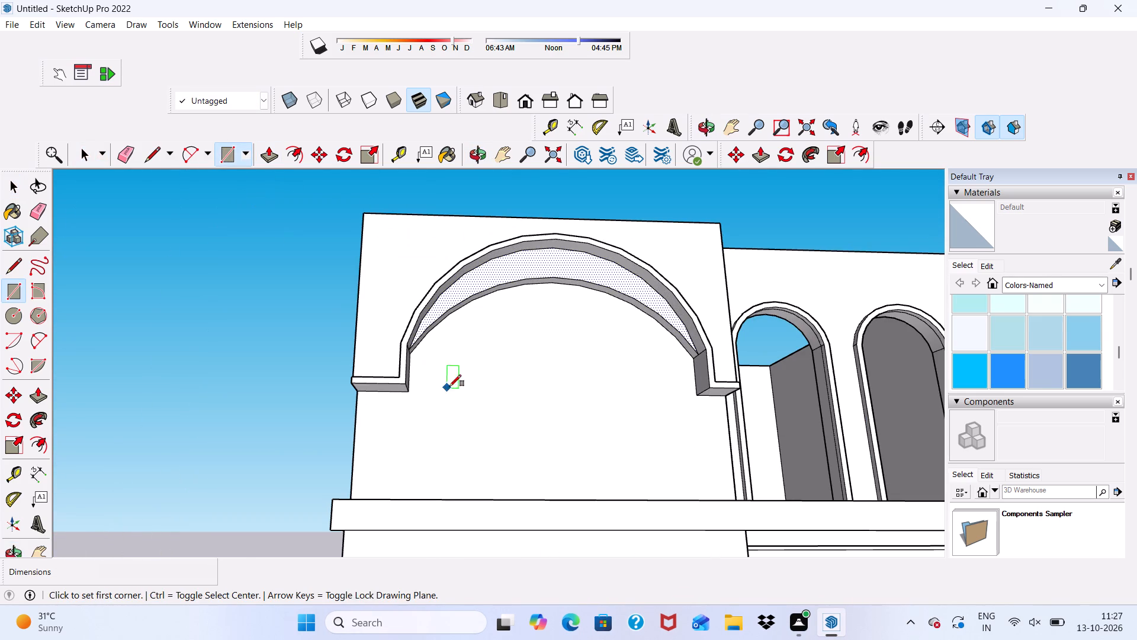
pyautogui.click(436, 343)
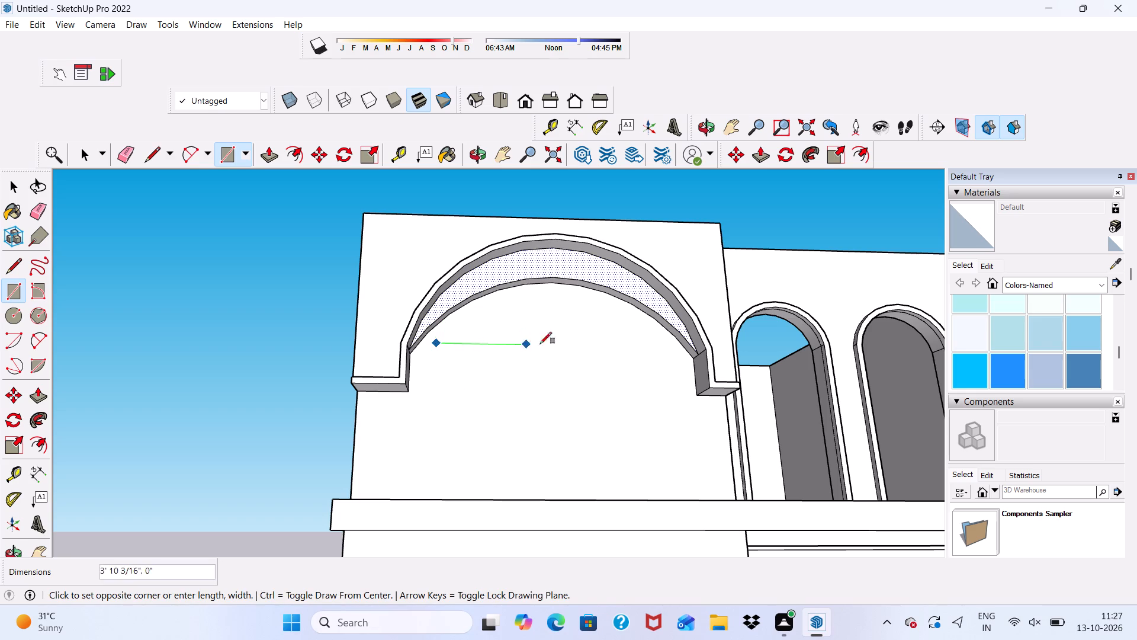
pyautogui.scroll(-2, 608, 368)
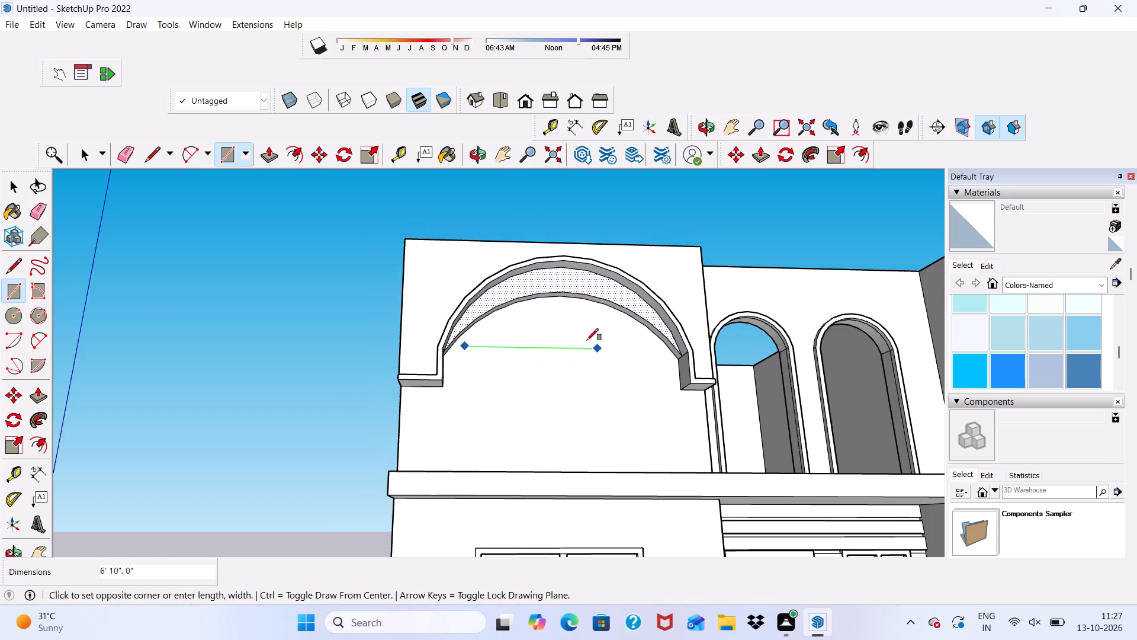
pyautogui.scroll(-2, 587, 340)
pyautogui.scroll(-4, 542, 212)
pyautogui.moveTo(596, 308); pyautogui.dragTo(576, 415, button='middle')
pyautogui.scroll(5, 597, 389)
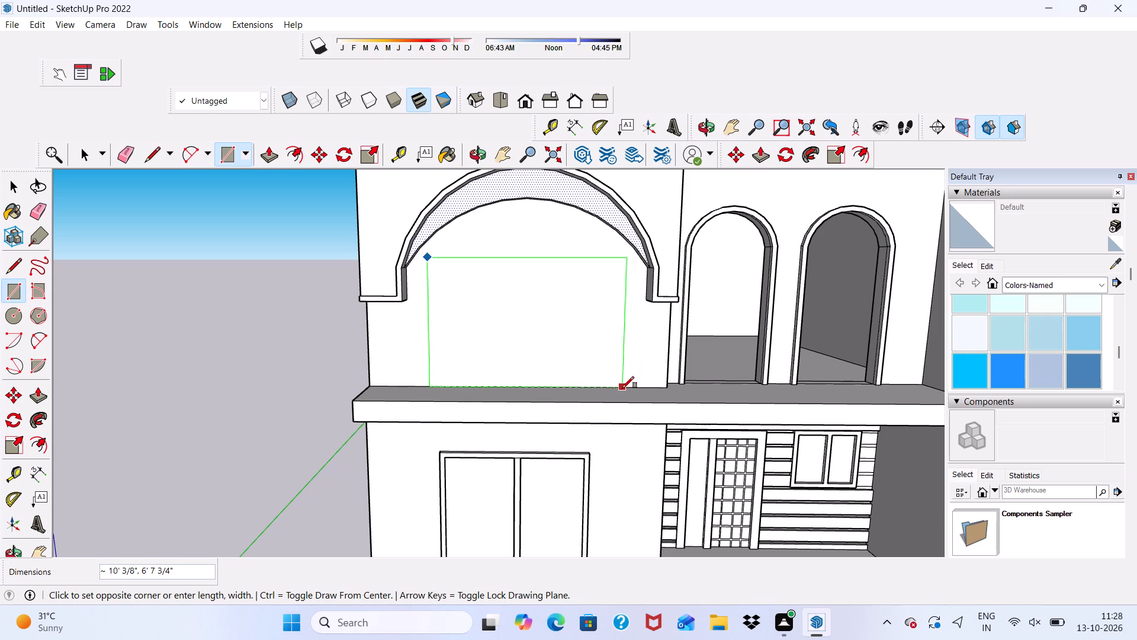
pyautogui.click(624, 389)
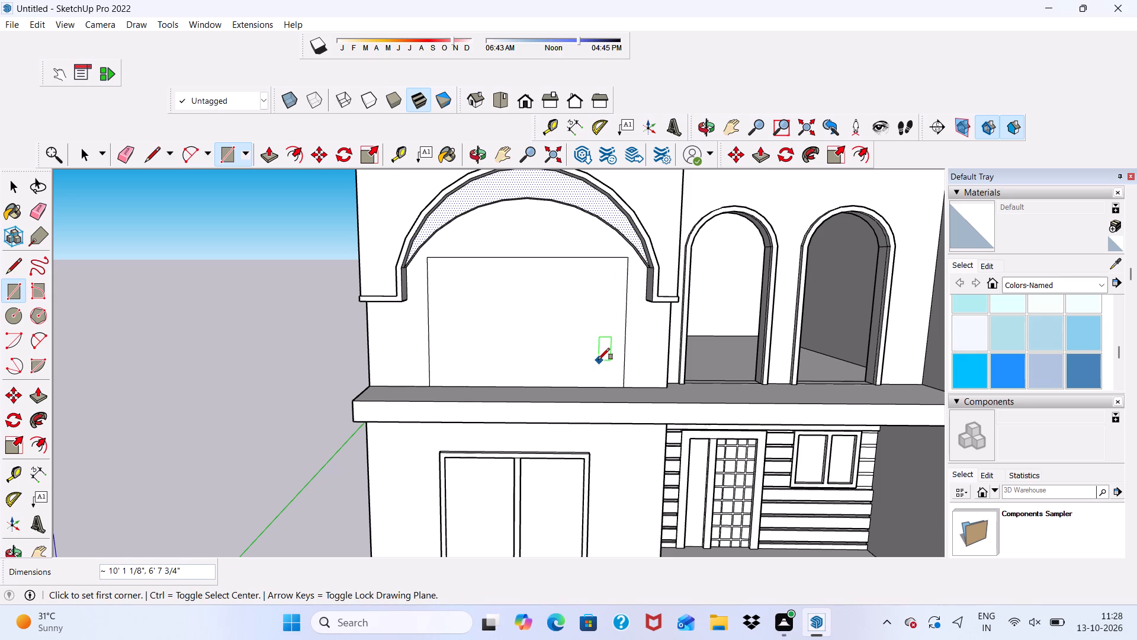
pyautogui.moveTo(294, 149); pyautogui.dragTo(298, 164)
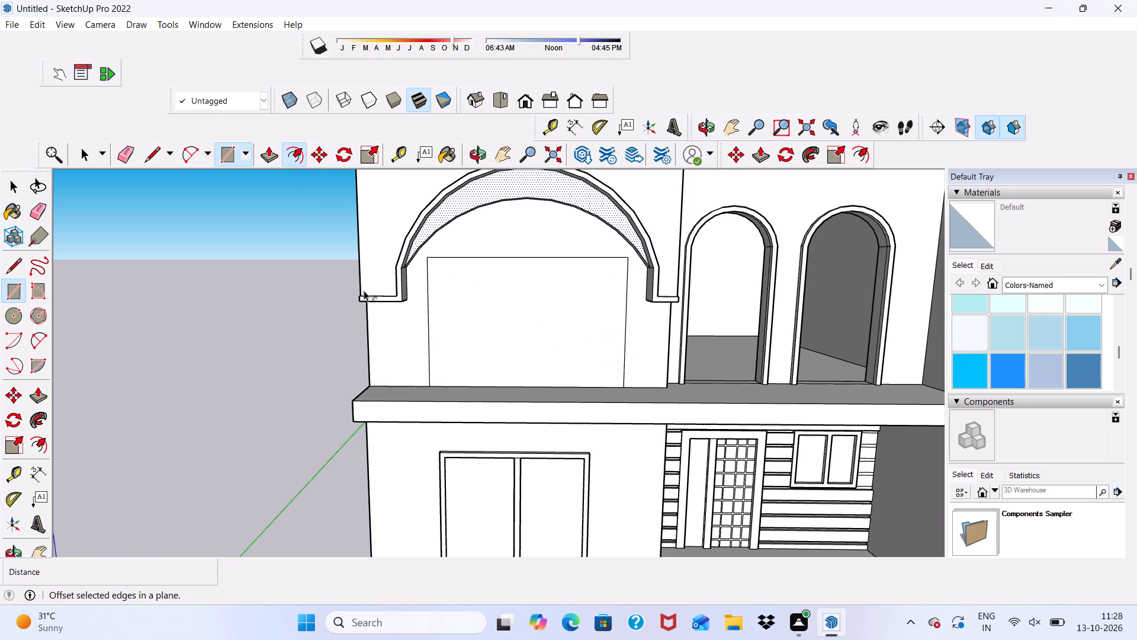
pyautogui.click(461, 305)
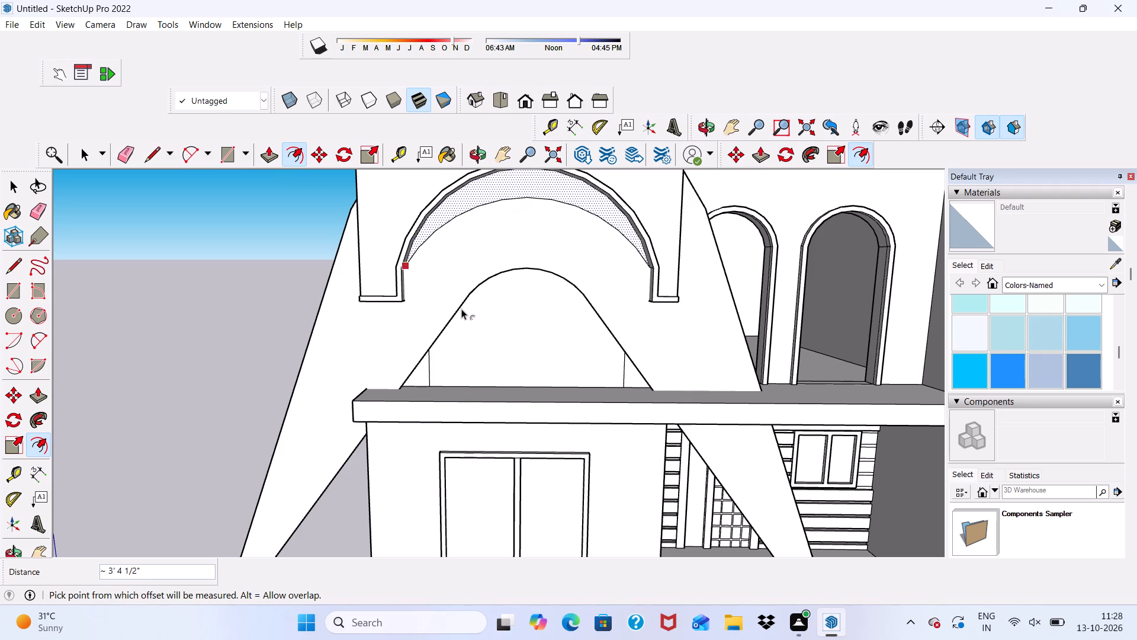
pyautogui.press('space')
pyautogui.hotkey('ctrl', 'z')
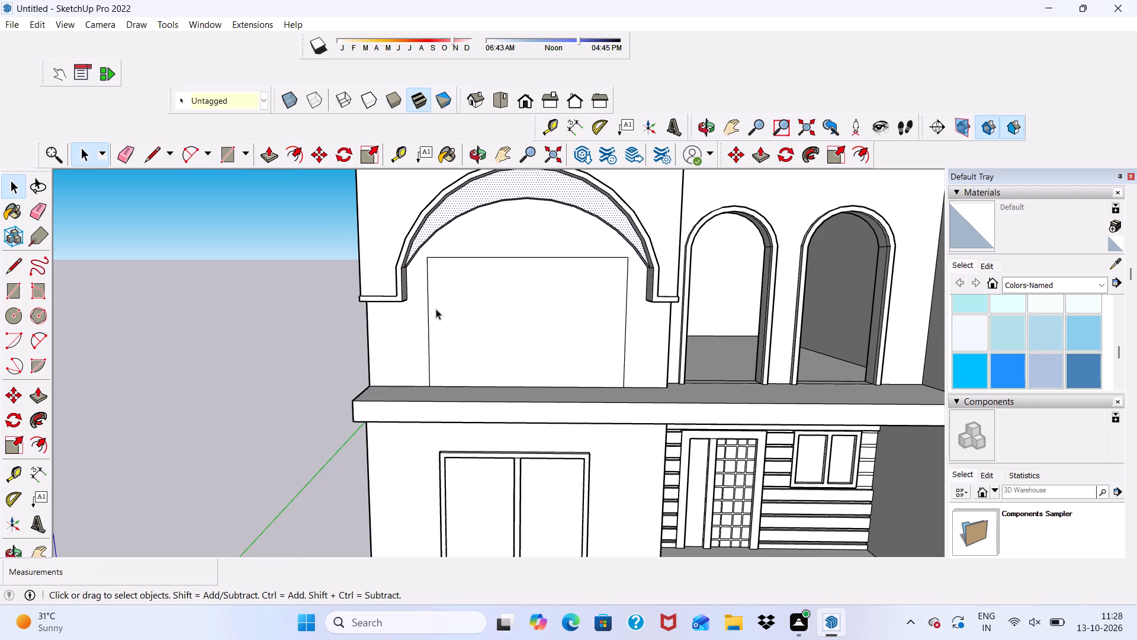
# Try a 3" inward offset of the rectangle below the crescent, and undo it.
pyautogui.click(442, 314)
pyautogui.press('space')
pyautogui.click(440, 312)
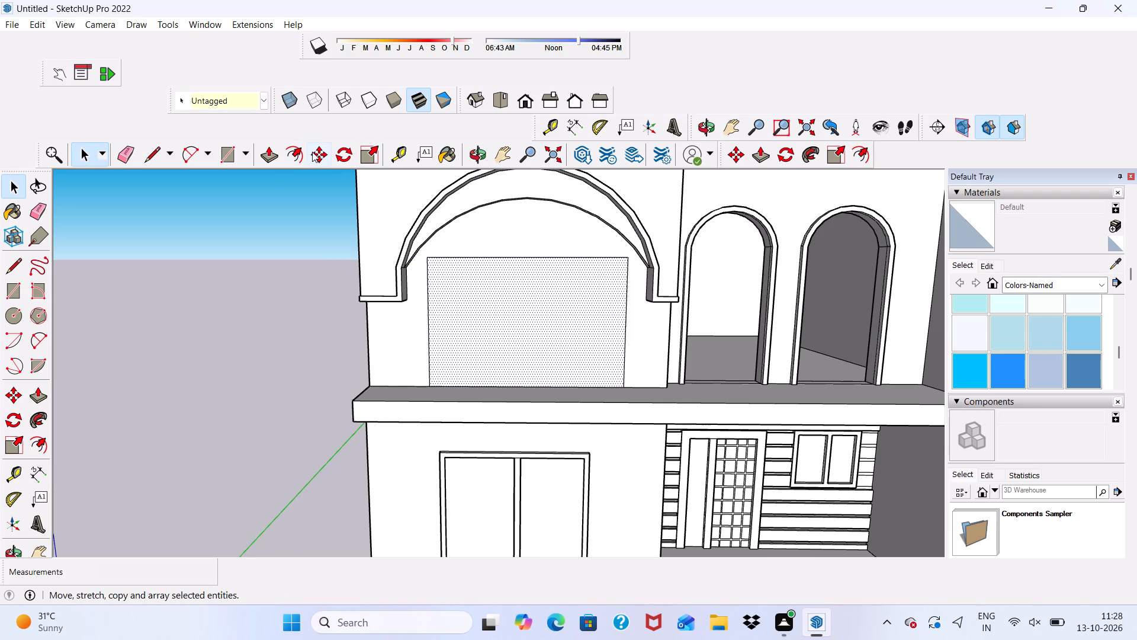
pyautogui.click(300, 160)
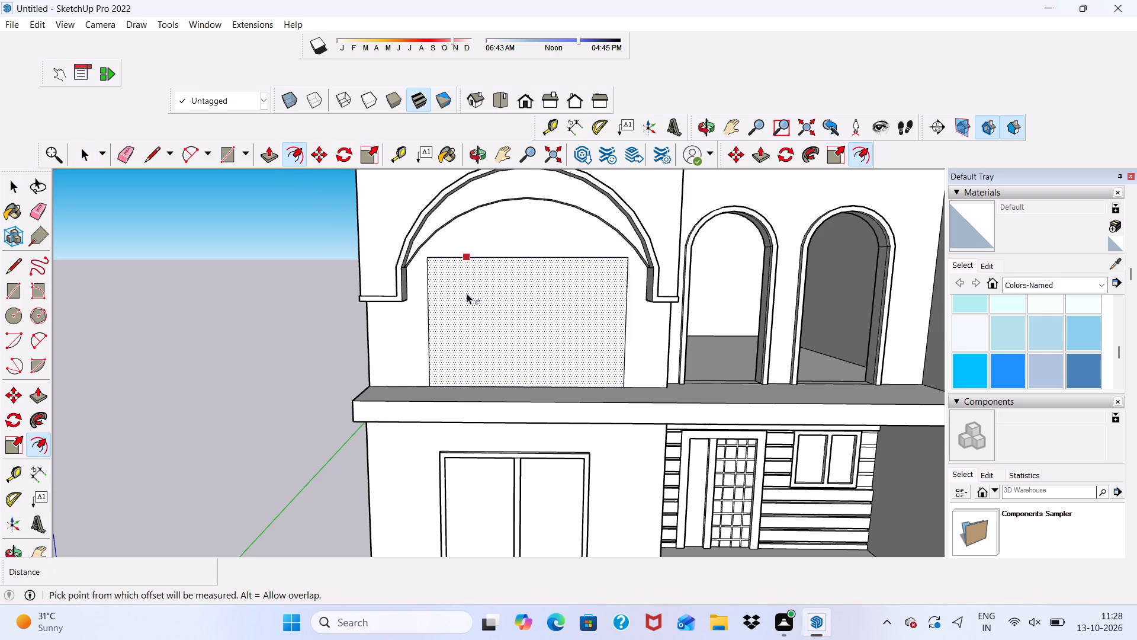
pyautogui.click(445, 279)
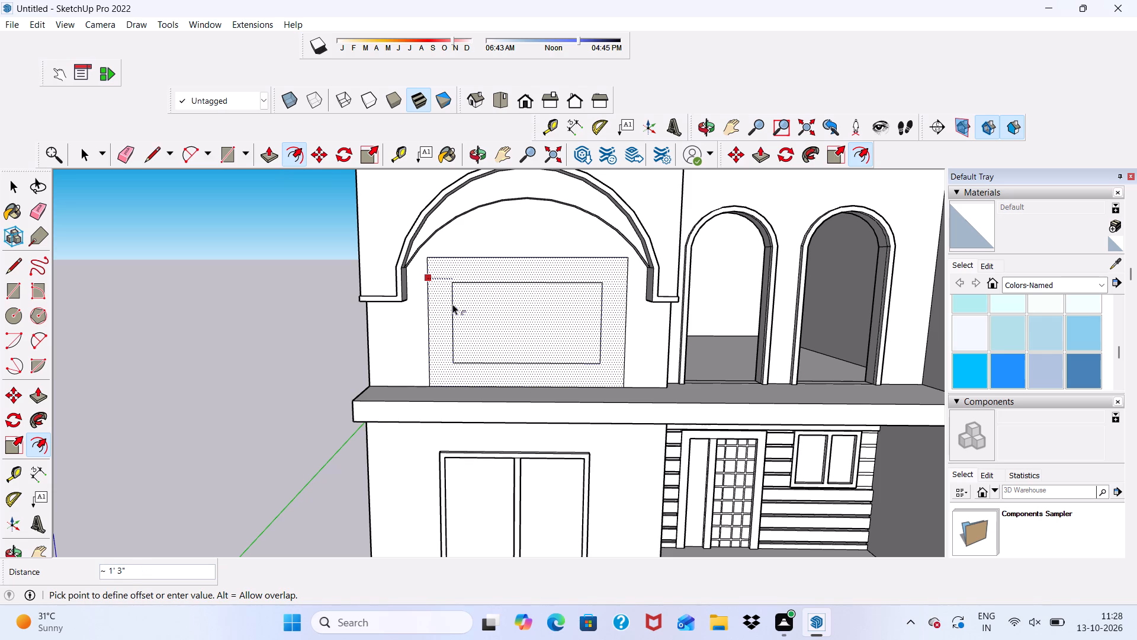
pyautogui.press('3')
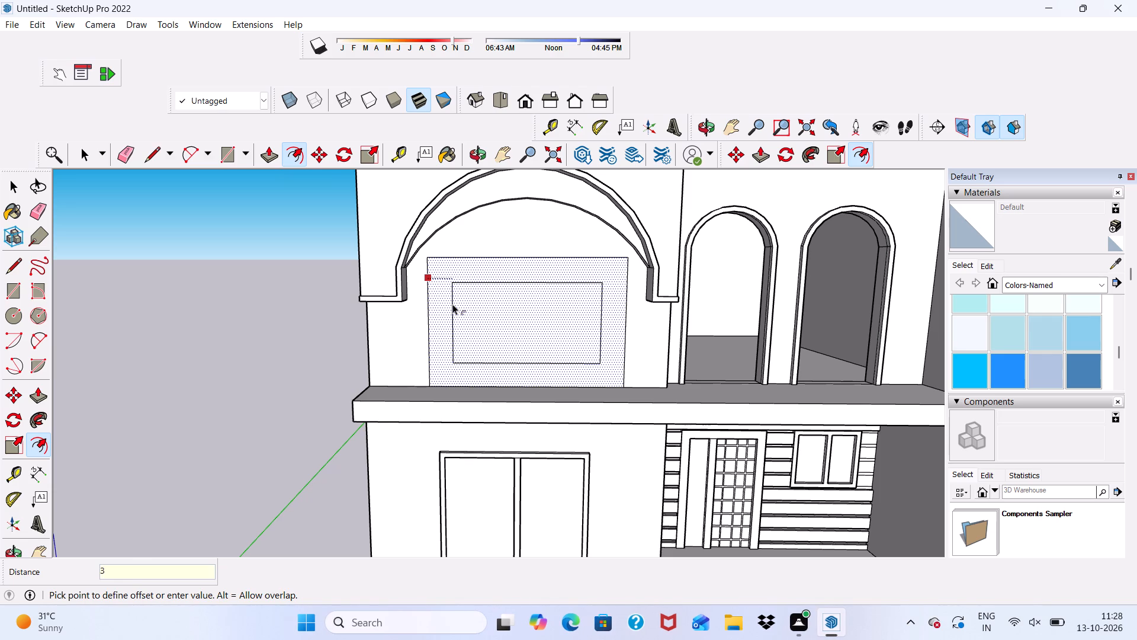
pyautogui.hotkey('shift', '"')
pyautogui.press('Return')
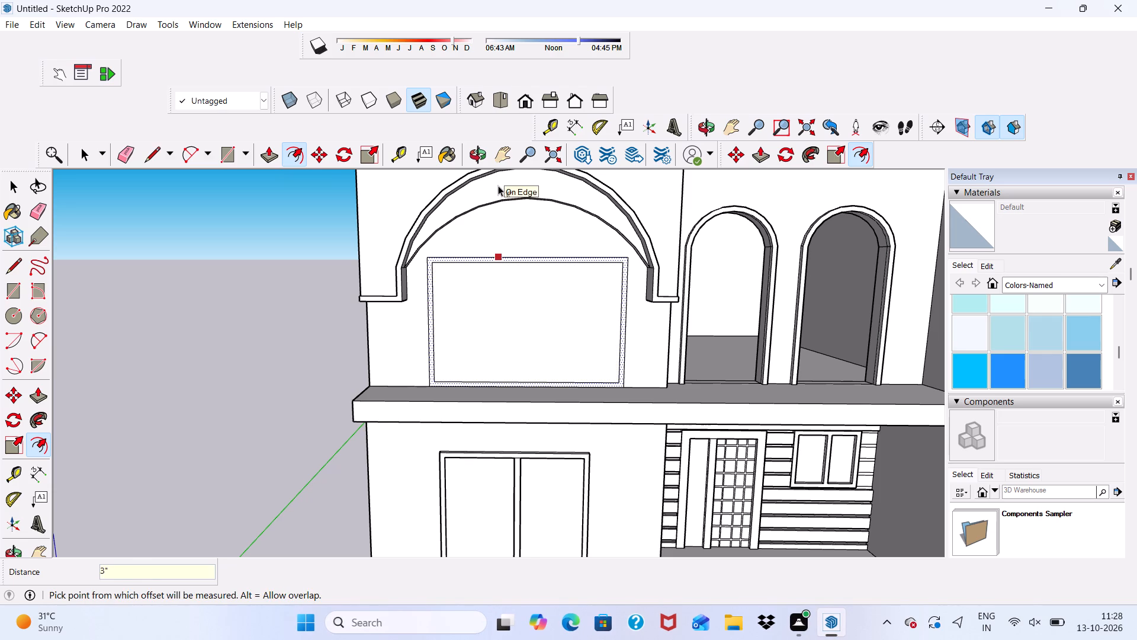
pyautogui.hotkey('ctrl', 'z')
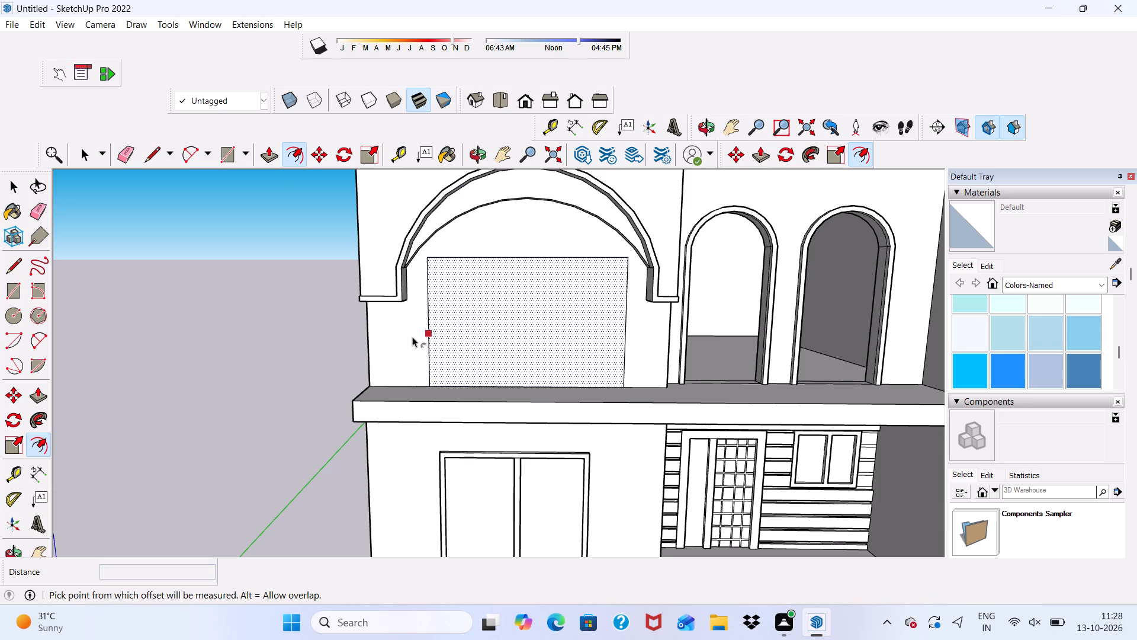
# Offset the outline of the rectangle below the crescent inward by 6".
pyautogui.click(427, 334)
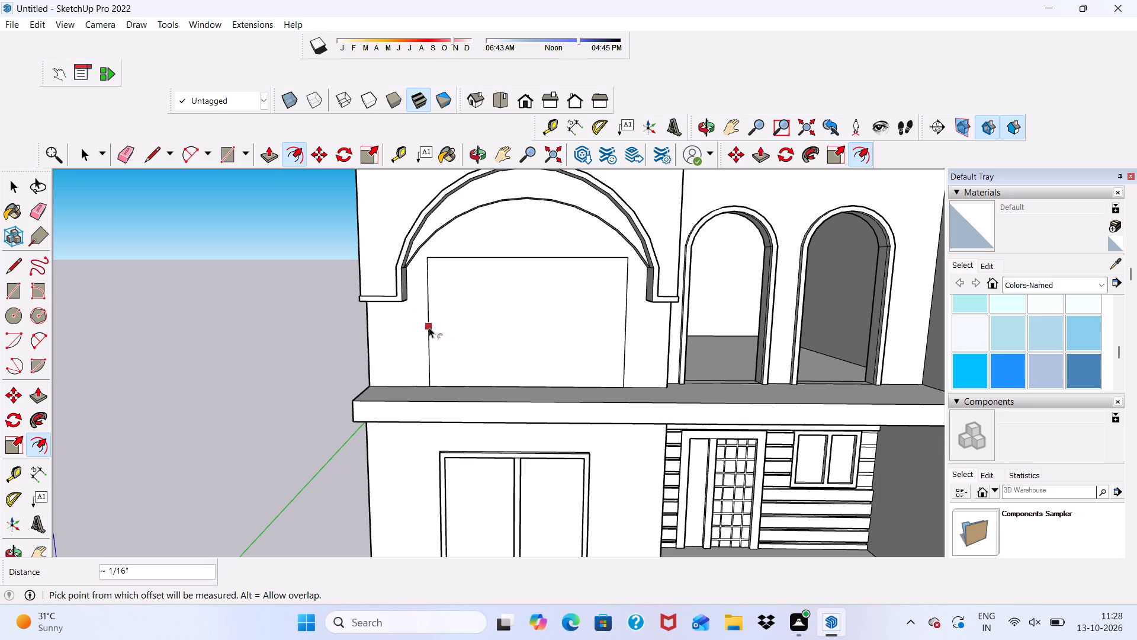
pyautogui.click(429, 327)
pyautogui.write('6"')
pyautogui.press('Return')
# Offset the inner rectangular face inward by 3" to form a second, narrower border, and clear the selection.
pyautogui.scroll(2, 471, 315)
pyautogui.scroll(-2, 459, 306)
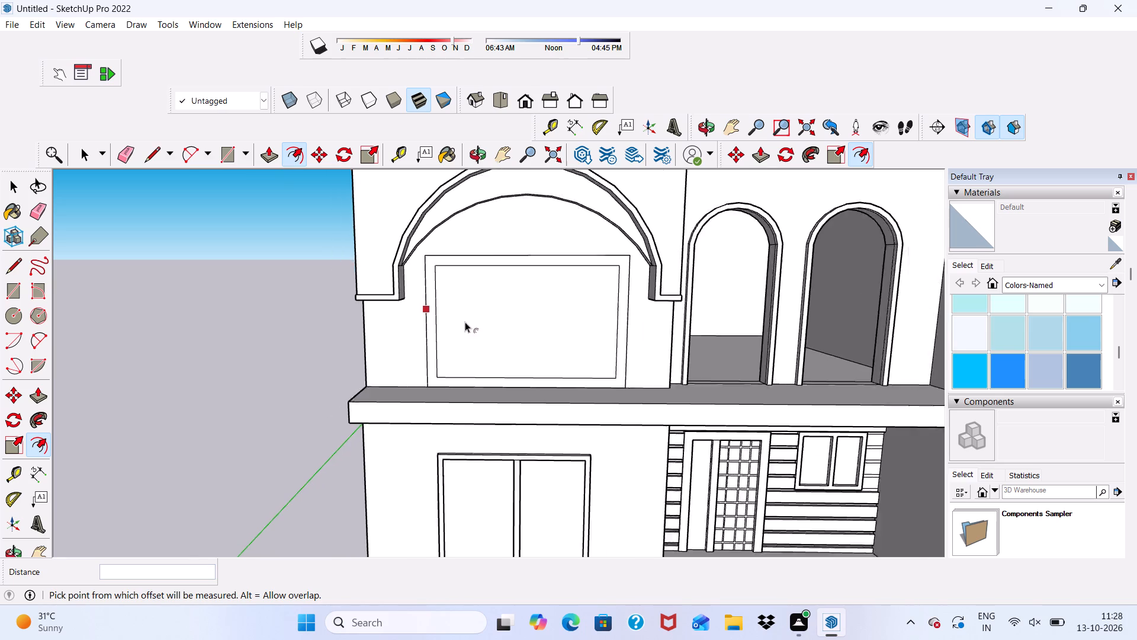
pyautogui.scroll(-4, 465, 322)
pyautogui.moveTo(471, 358); pyautogui.dragTo(447, 347, button='middle')
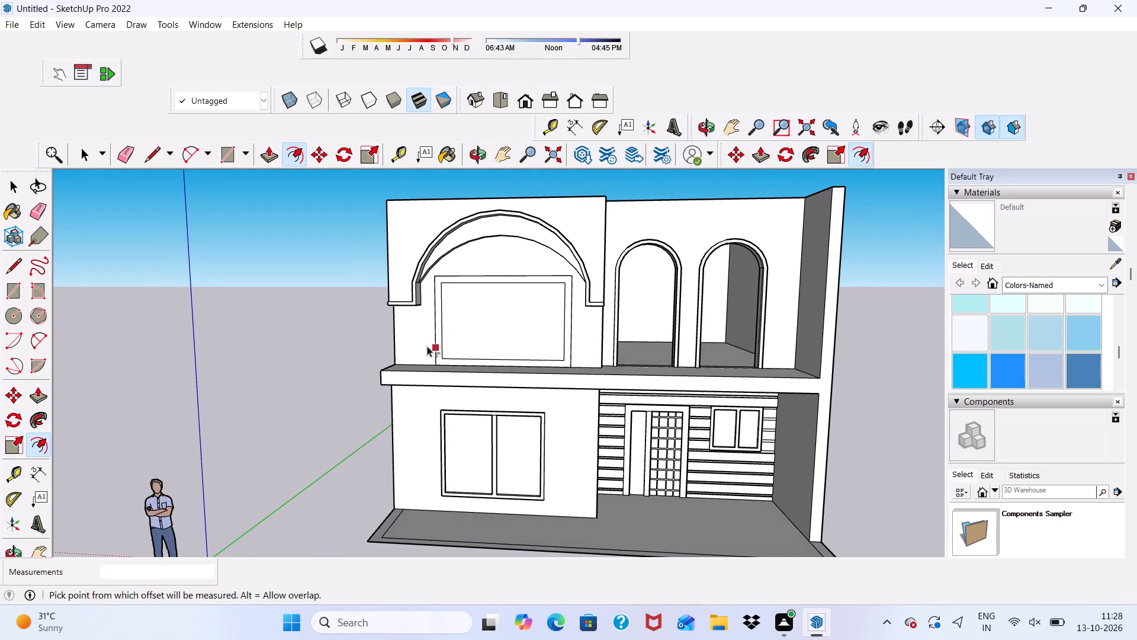
pyautogui.press('space')
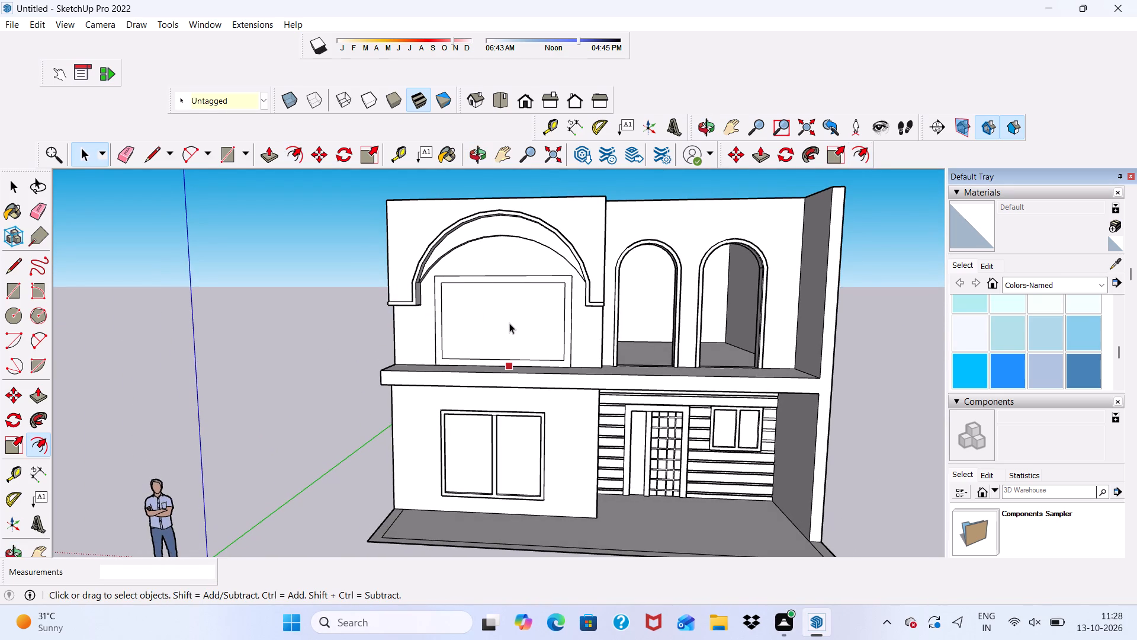
pyautogui.click(508, 322)
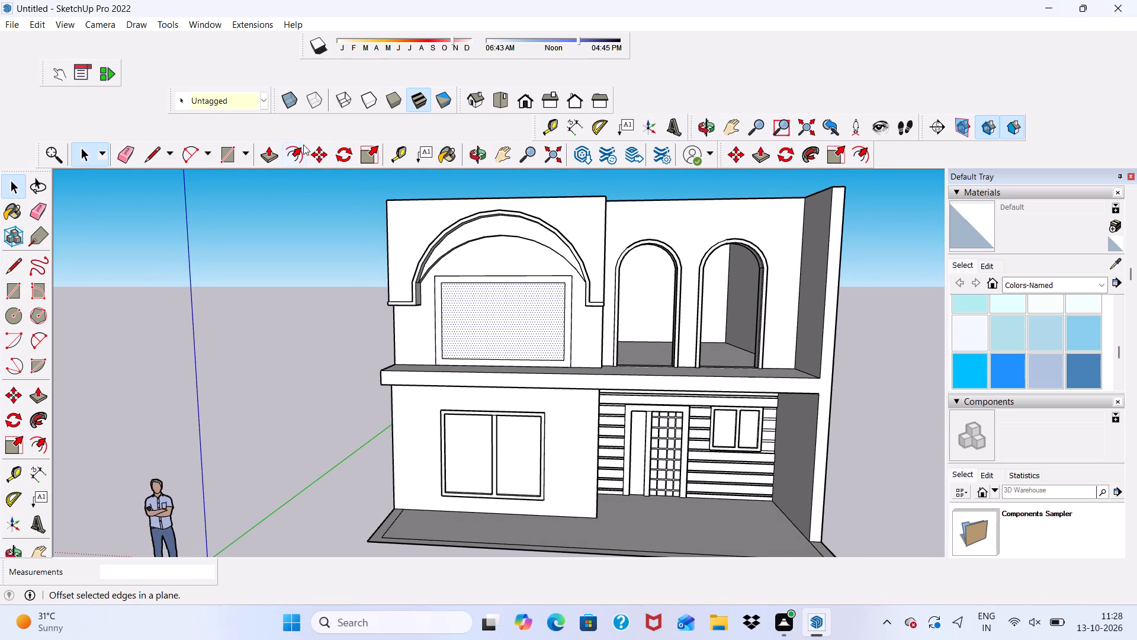
pyautogui.moveTo(291, 150); pyautogui.dragTo(301, 167)
pyautogui.scroll(8, 445, 315)
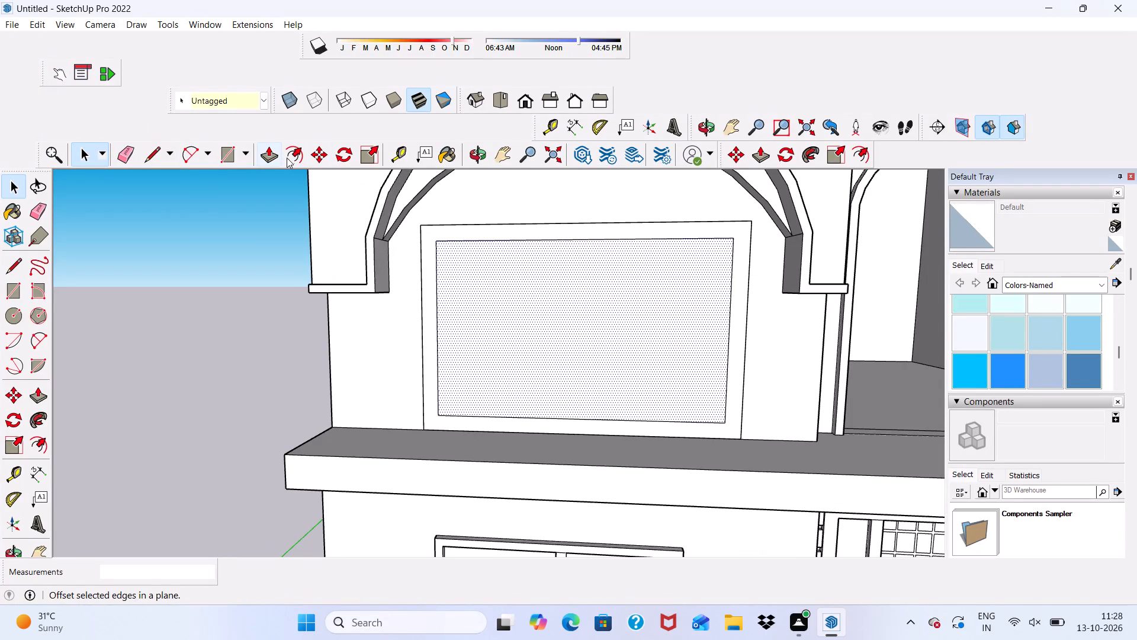
pyautogui.click(287, 153)
pyautogui.click(445, 292)
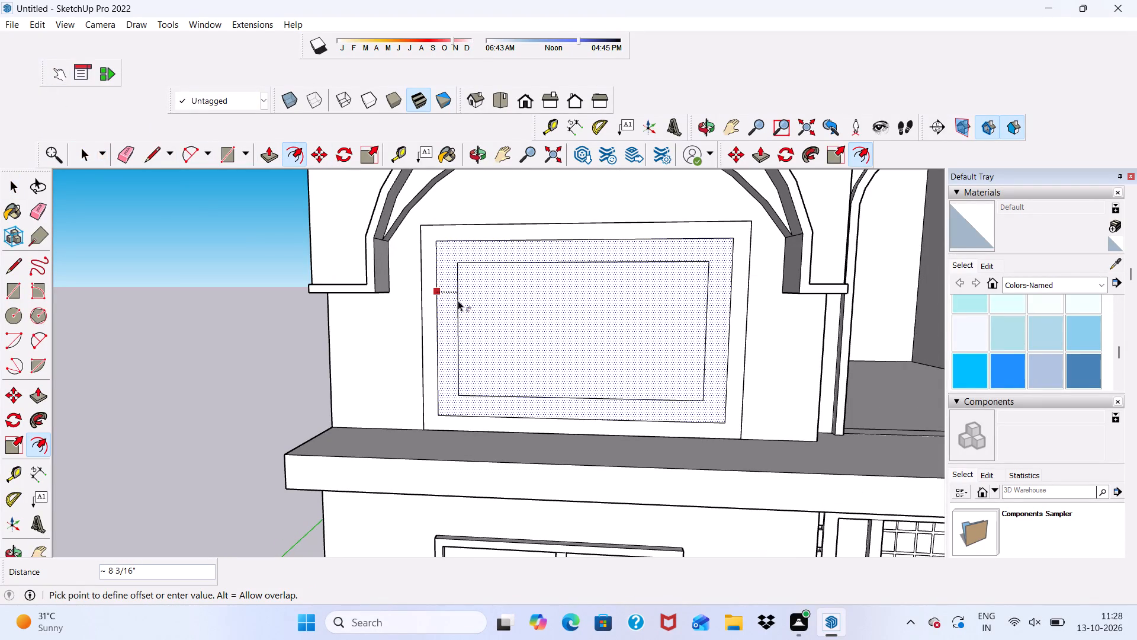
pyautogui.write('3"')
pyautogui.press('Return')
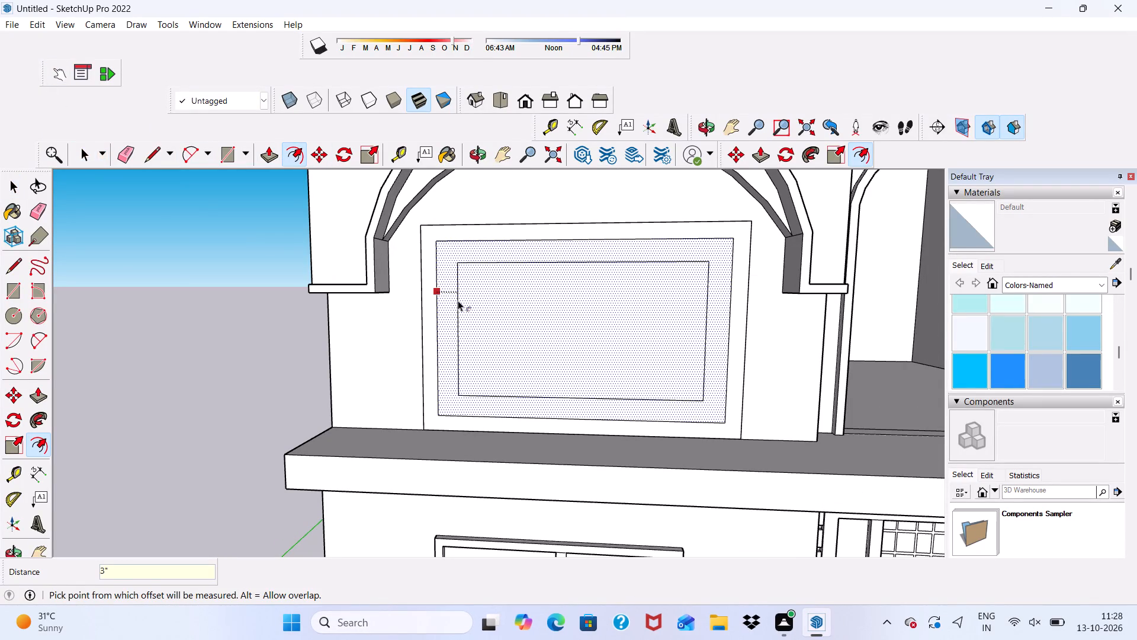
pyautogui.press('space')
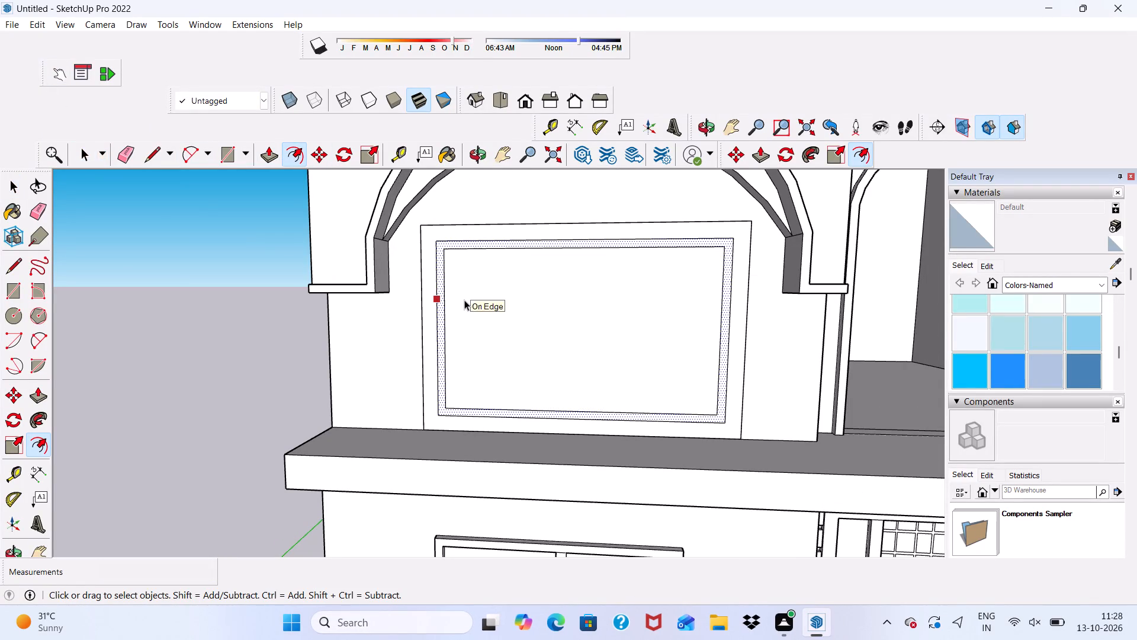
pyautogui.click(191, 295)
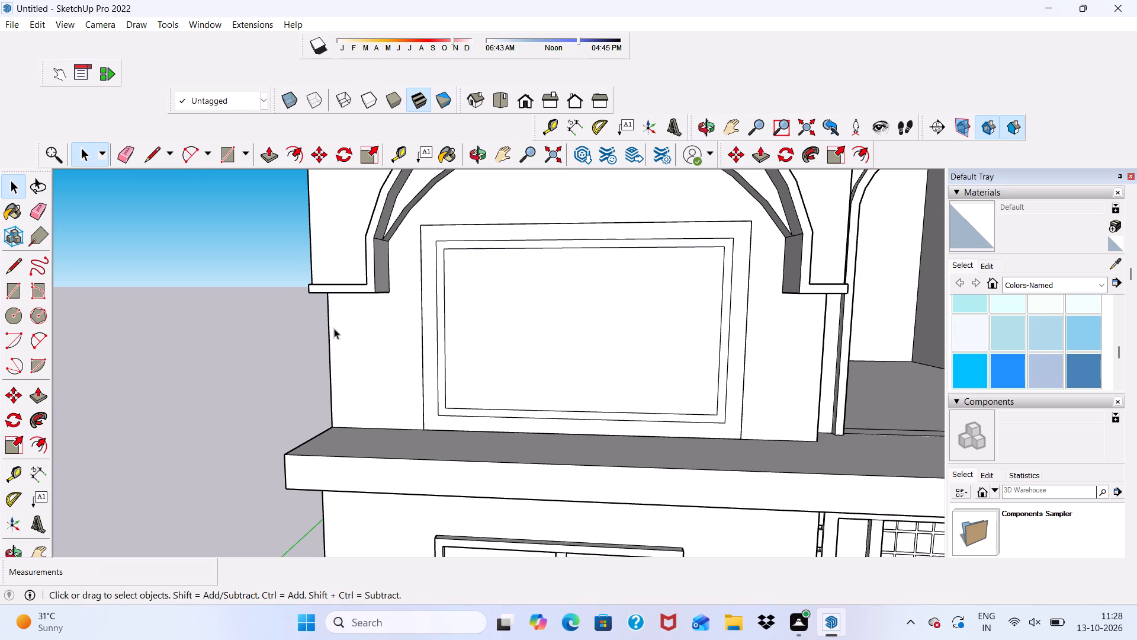
# Draw vertical lines about 5 15/16" long from both lower corners of the 6" offset rectangle down to the ledge.
pyautogui.scroll(6, 403, 447)
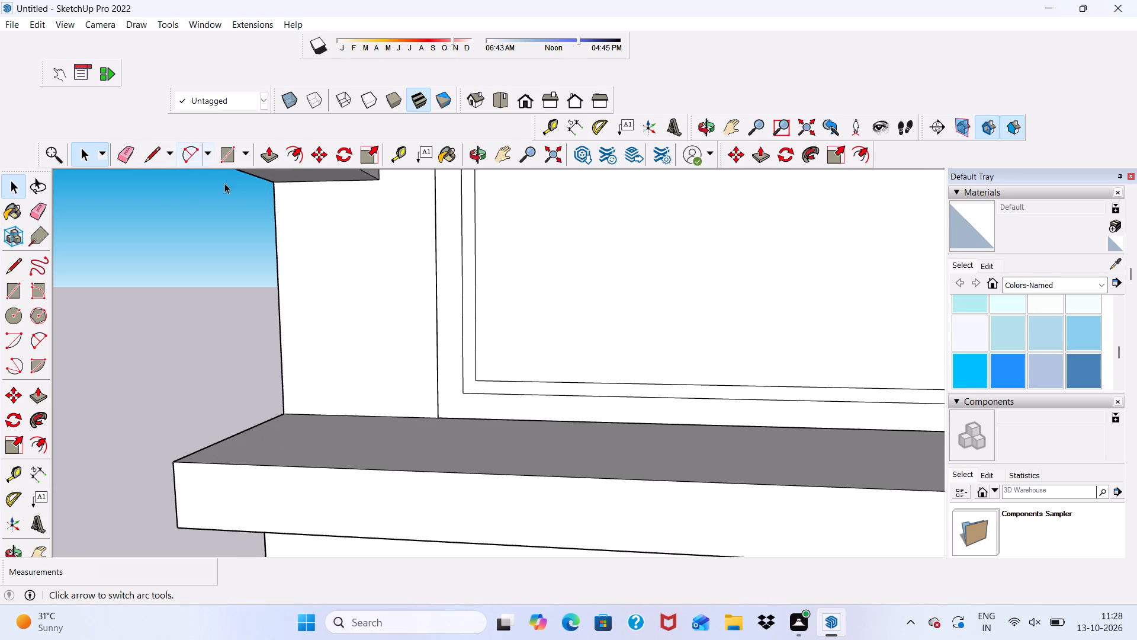
pyautogui.moveTo(153, 153); pyautogui.dragTo(164, 174)
pyautogui.scroll(4, 448, 417)
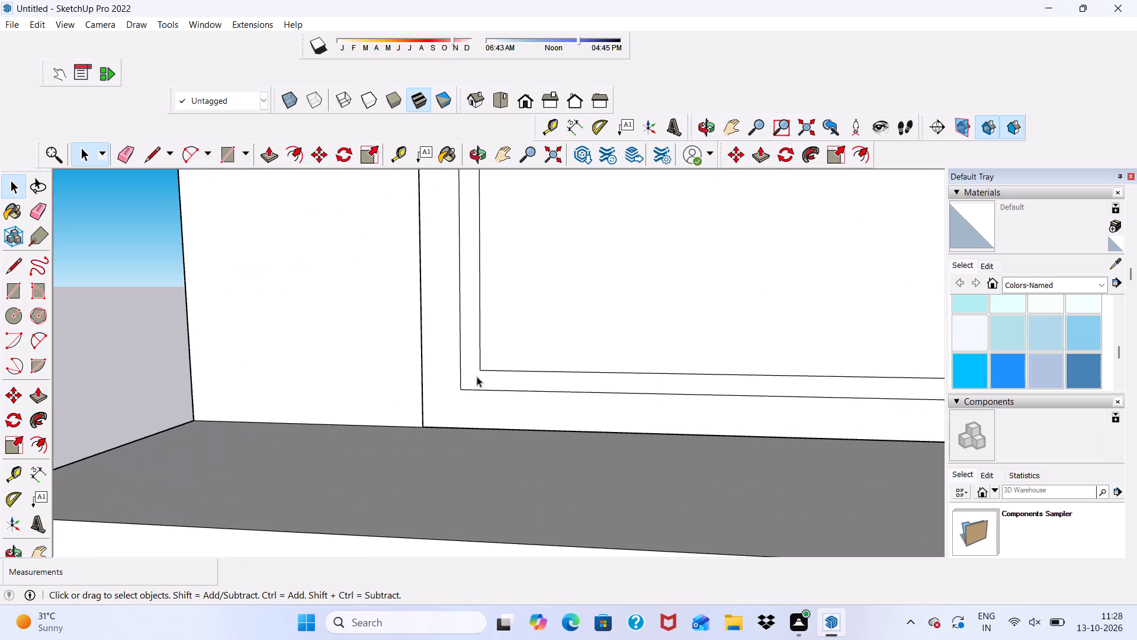
pyautogui.click(151, 154)
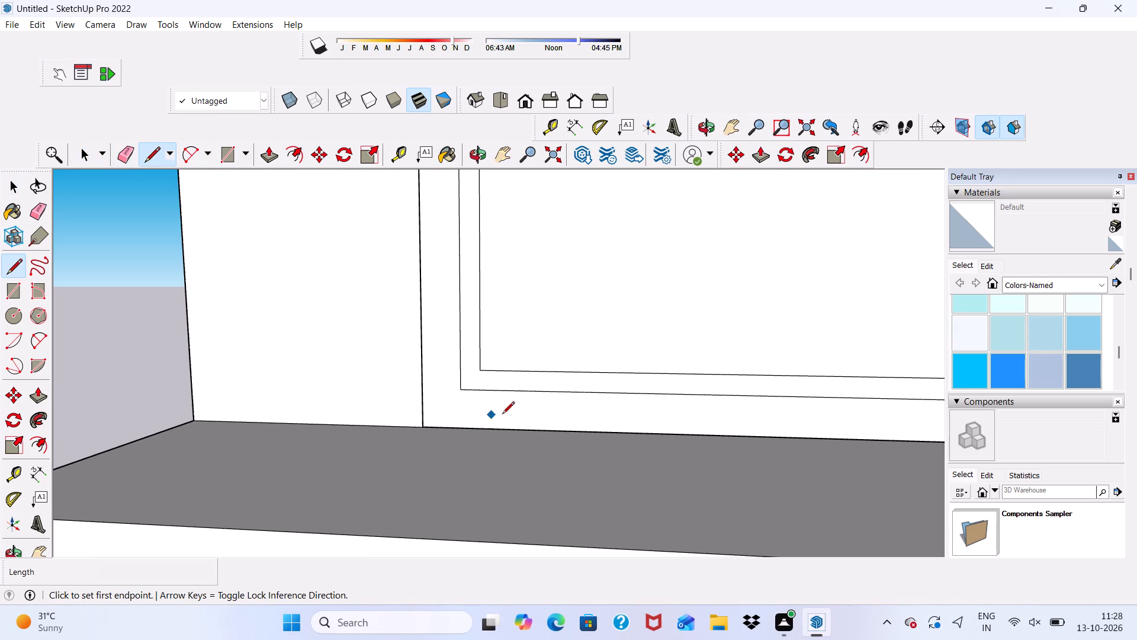
pyautogui.click(462, 393)
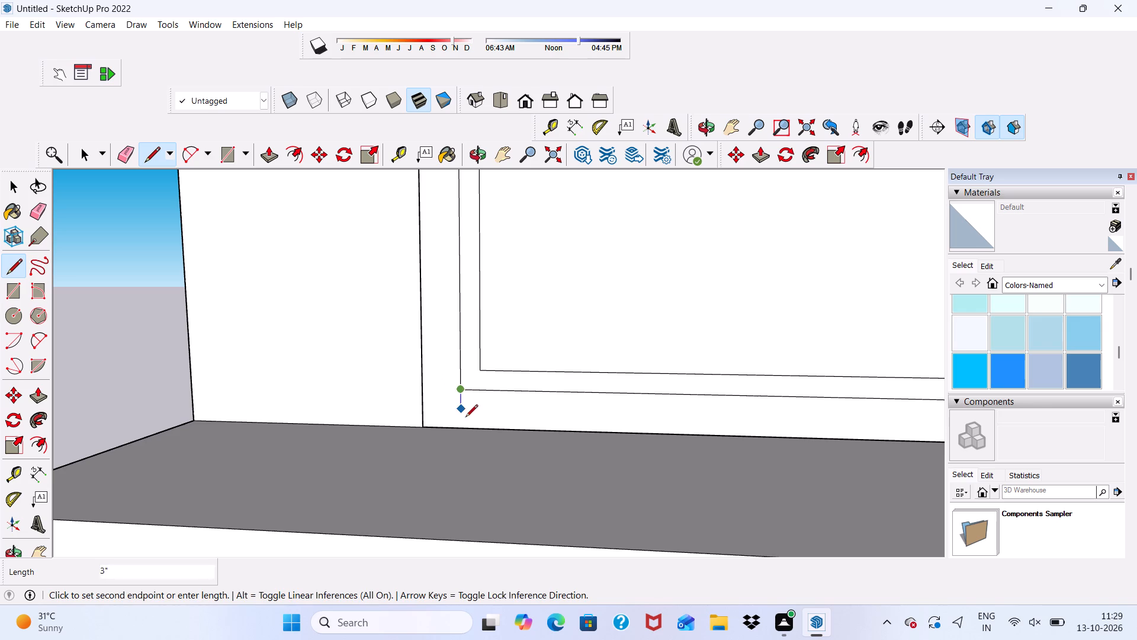
pyautogui.click(467, 430)
pyautogui.scroll(-9, 216, 309)
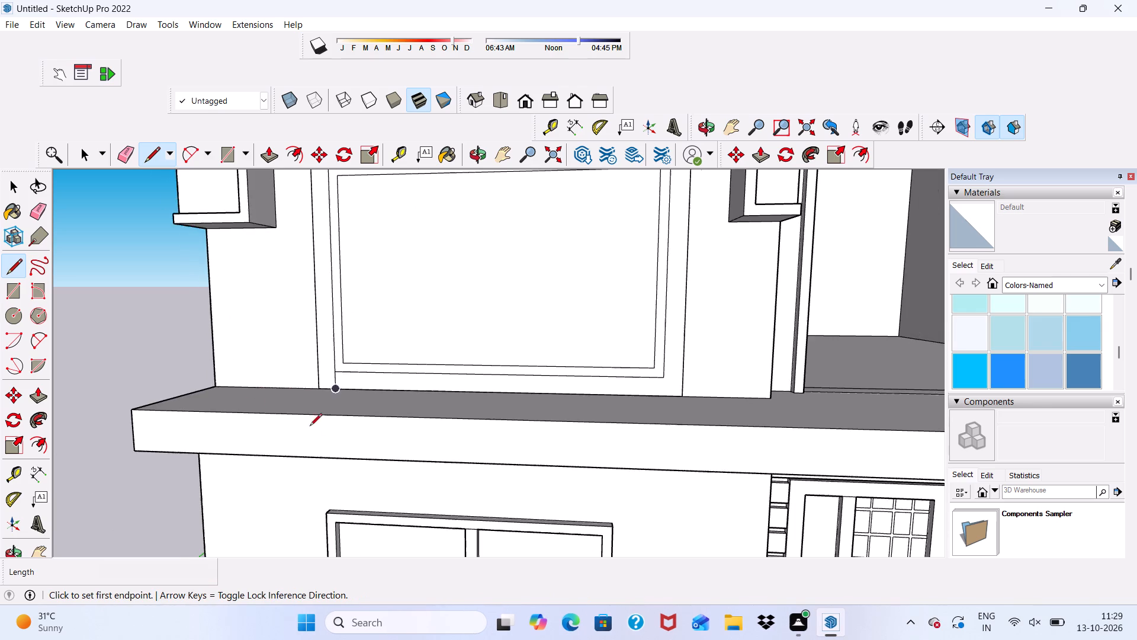
pyautogui.scroll(11, 662, 363)
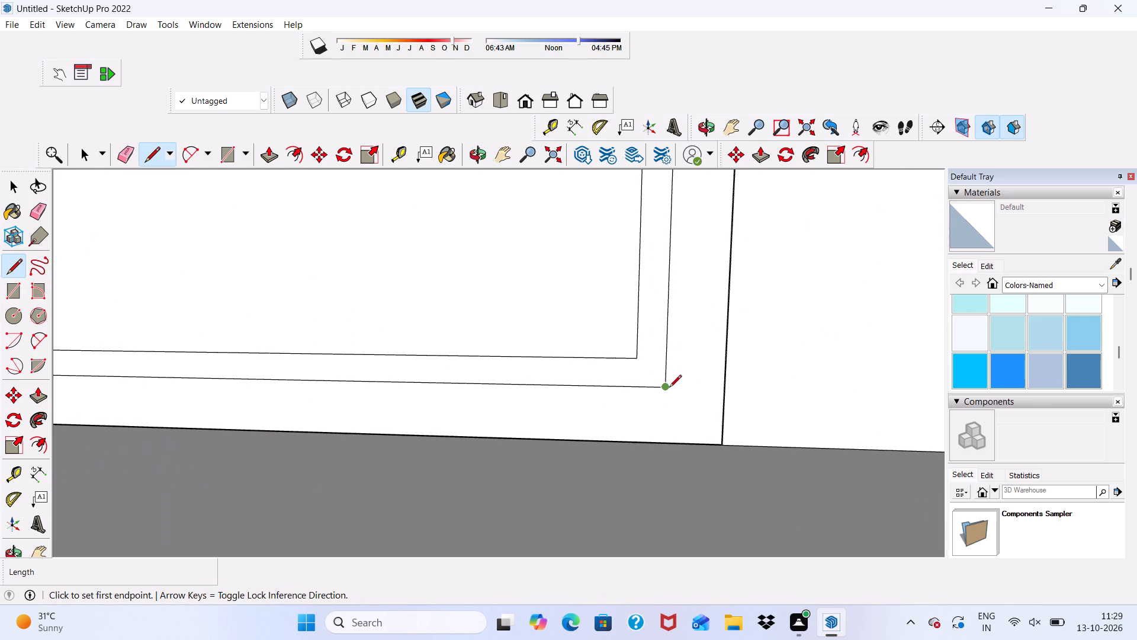
pyautogui.click(665, 387)
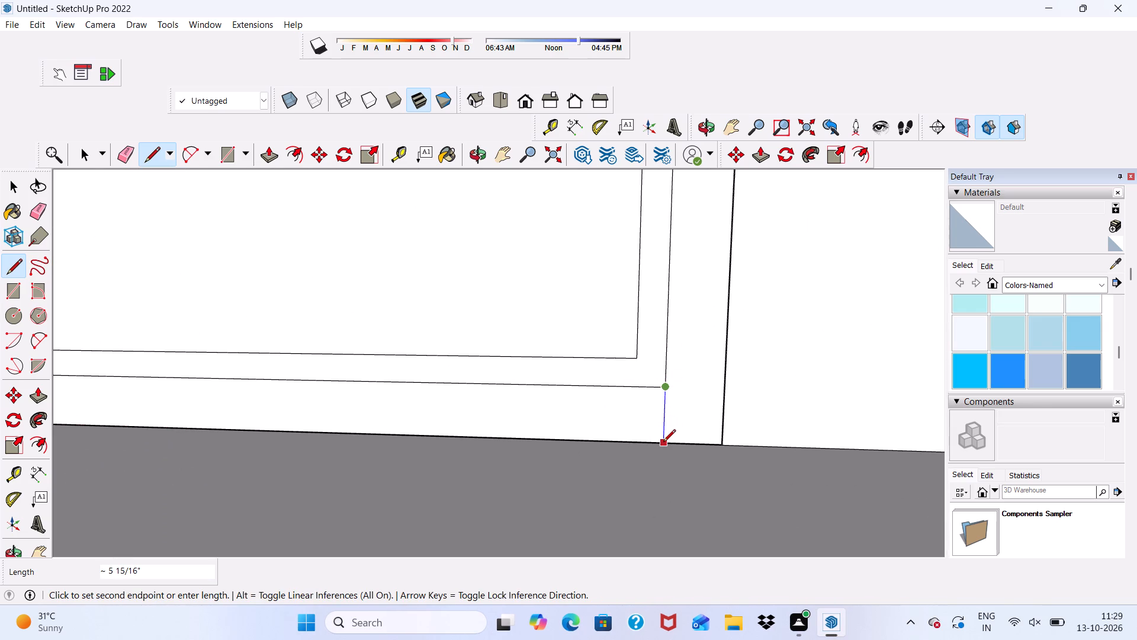
pyautogui.click(663, 443)
pyautogui.scroll(-1, 620, 404)
pyautogui.moveTo(620, 405); pyautogui.dragTo(603, 316, button='middle')
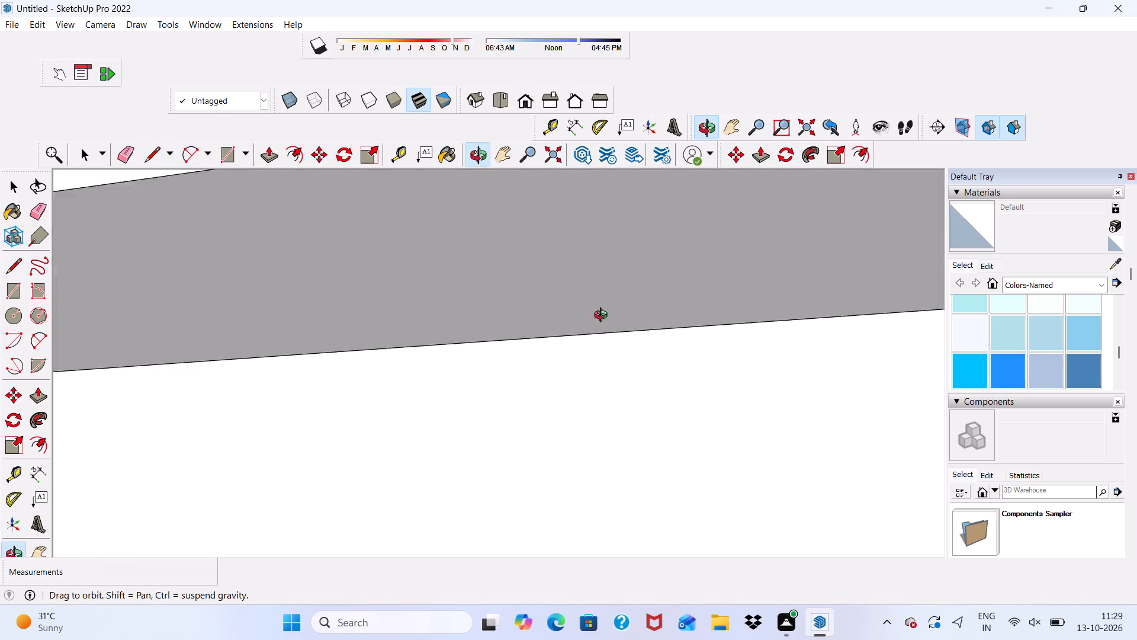
pyautogui.moveTo(603, 316); pyautogui.dragTo(618, 367, button='middle')
pyautogui.press('space')
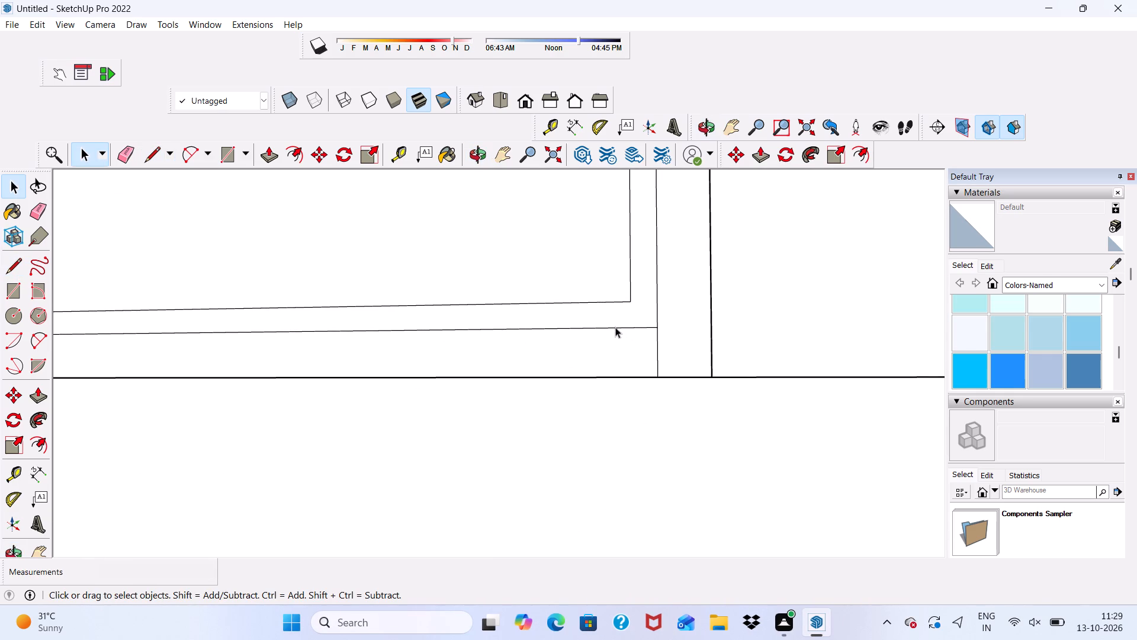
pyautogui.scroll(-5, 615, 331)
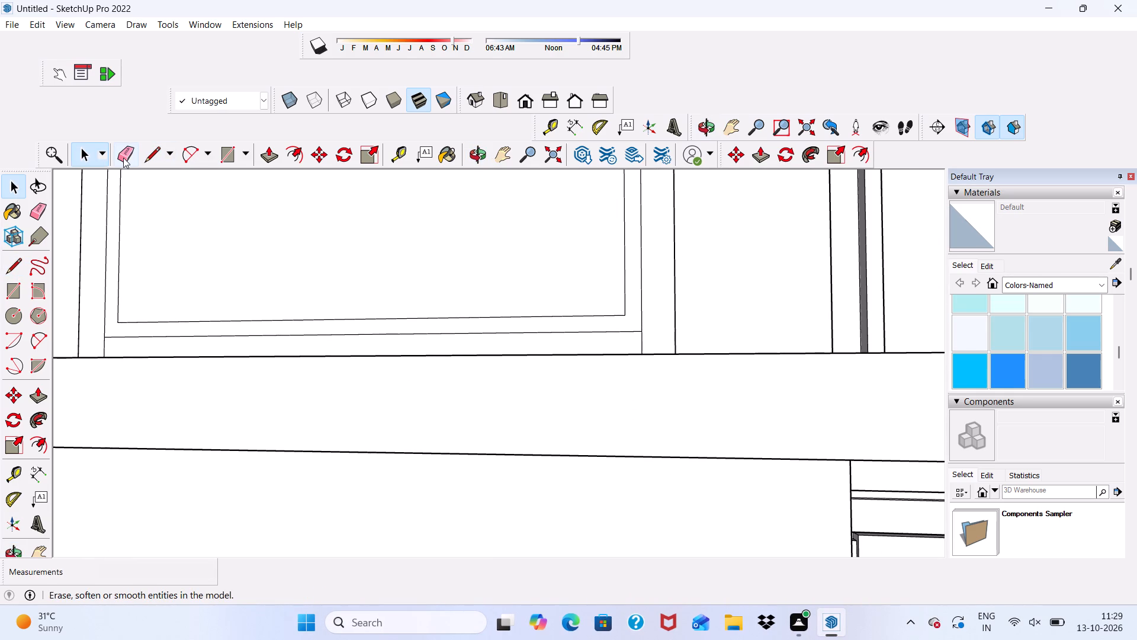
# Erase the bottom edge of the 6" offset rectangle above the ledge, leaving its border open at the base.
pyautogui.moveTo(125, 154); pyautogui.dragTo(135, 165)
pyautogui.scroll(5, 215, 329)
pyautogui.moveTo(215, 335); pyautogui.dragTo(216, 348)
pyautogui.scroll(-2, 220, 341)
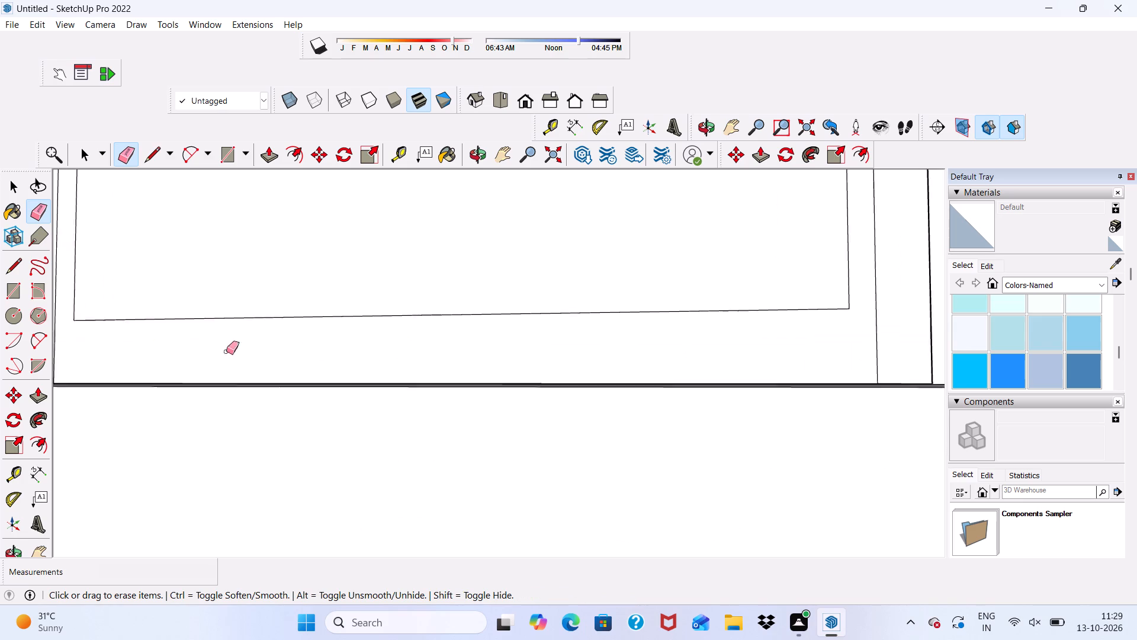
pyautogui.scroll(-11, 226, 351)
pyautogui.press('space')
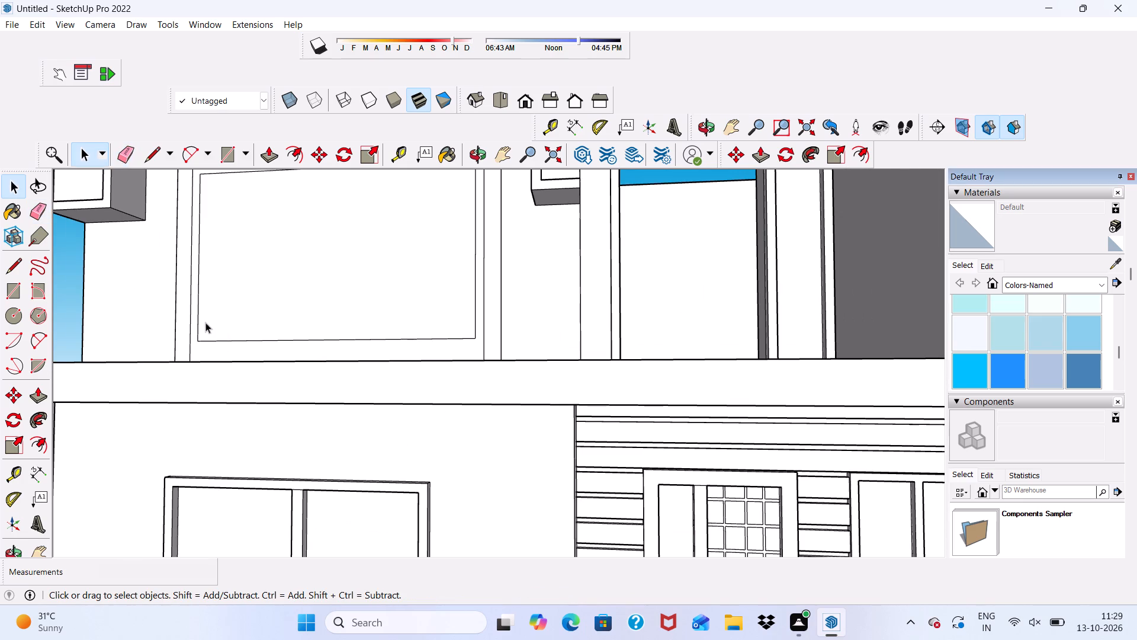
# Draw vertical lines about 9" long from both lower corners of the innermost rectangle down to the ledge.
pyautogui.scroll(6, 205, 322)
pyautogui.moveTo(150, 152); pyautogui.dragTo(169, 187)
pyautogui.scroll(3, 207, 379)
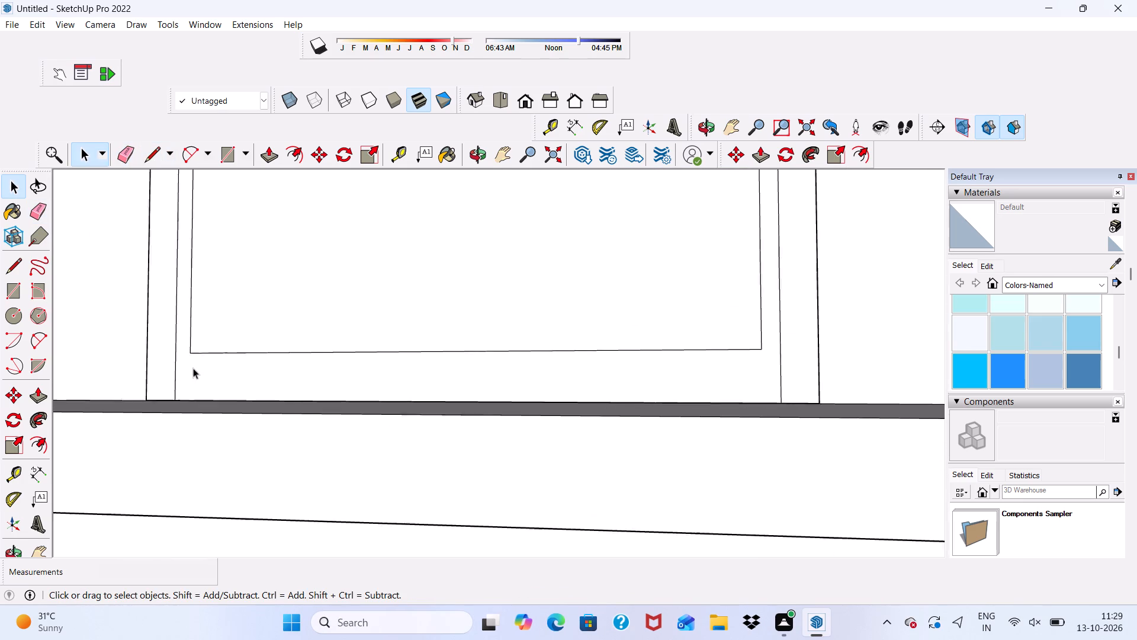
pyautogui.scroll(2, 193, 368)
pyautogui.click(154, 154)
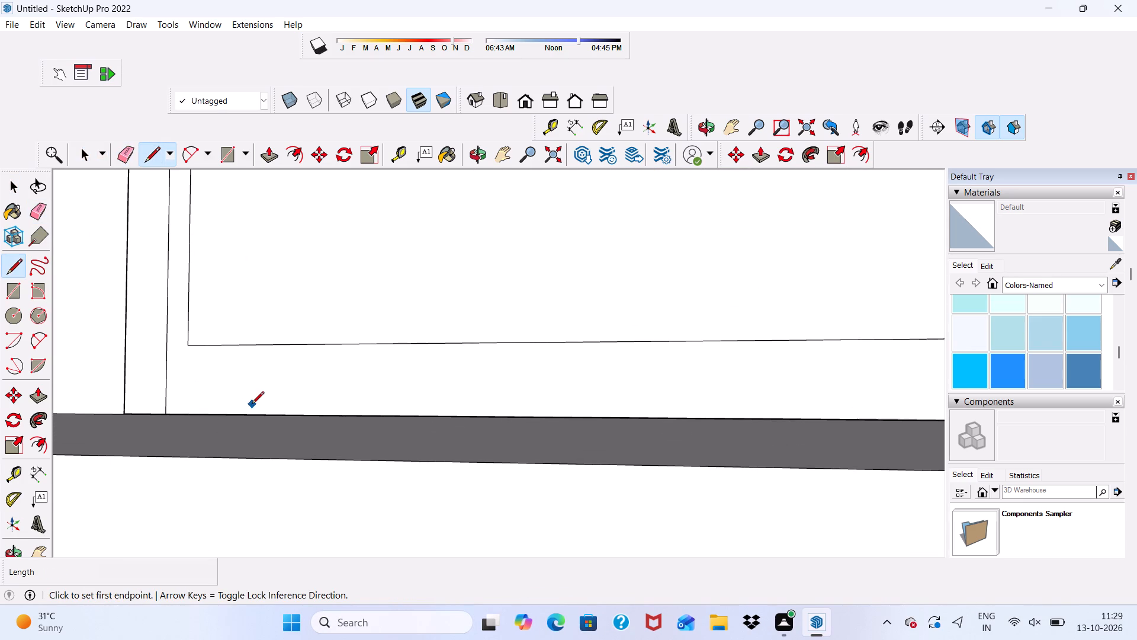
pyautogui.scroll(4, 281, 387)
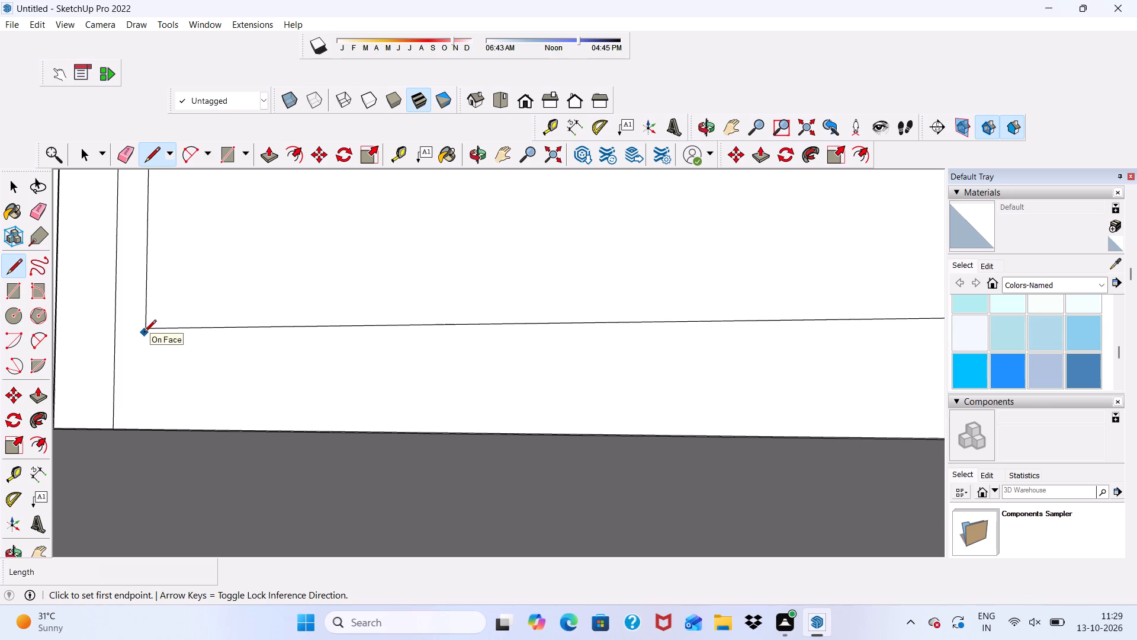
pyautogui.click(143, 330)
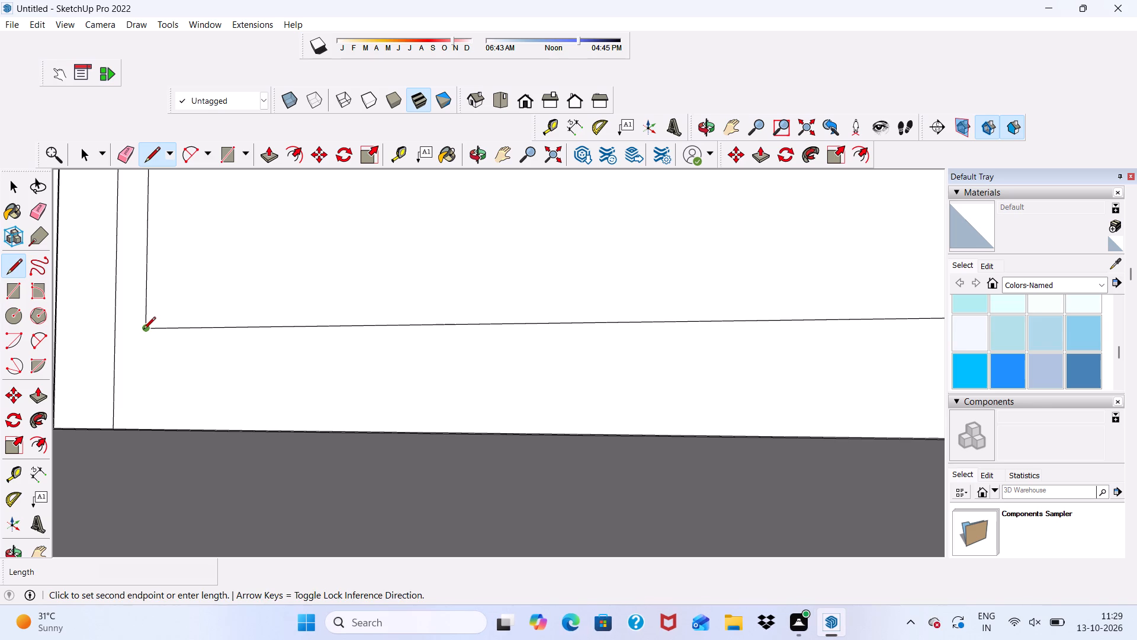
pyautogui.scroll(-4, 159, 360)
pyautogui.moveTo(182, 430); pyautogui.dragTo(169, 464, button='middle')
pyautogui.scroll(6, 164, 413)
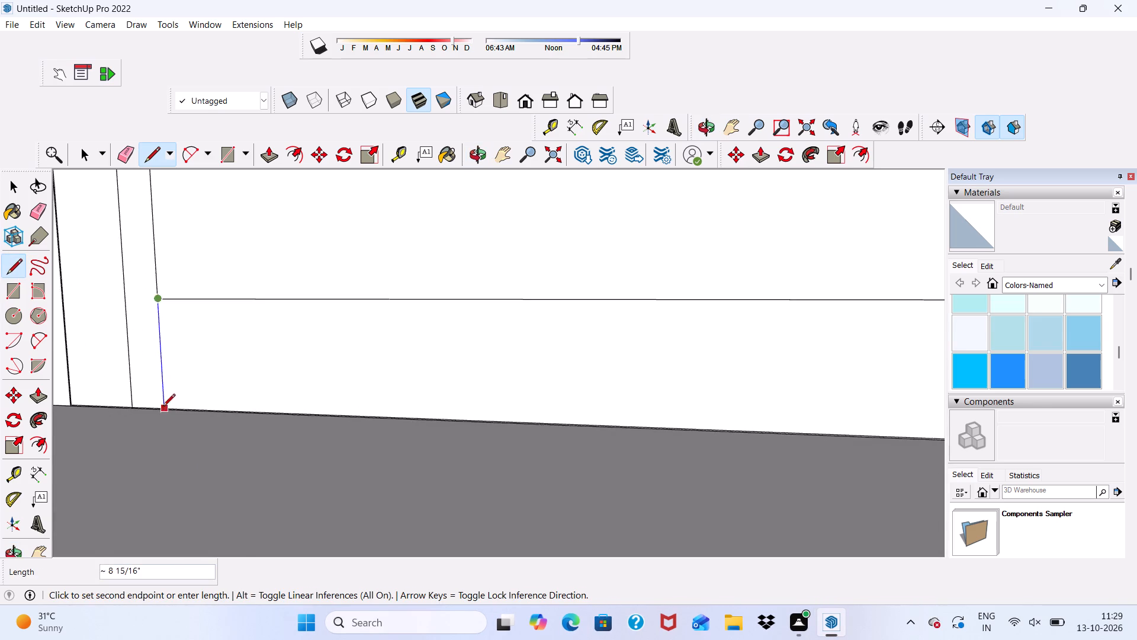
pyautogui.click(165, 412)
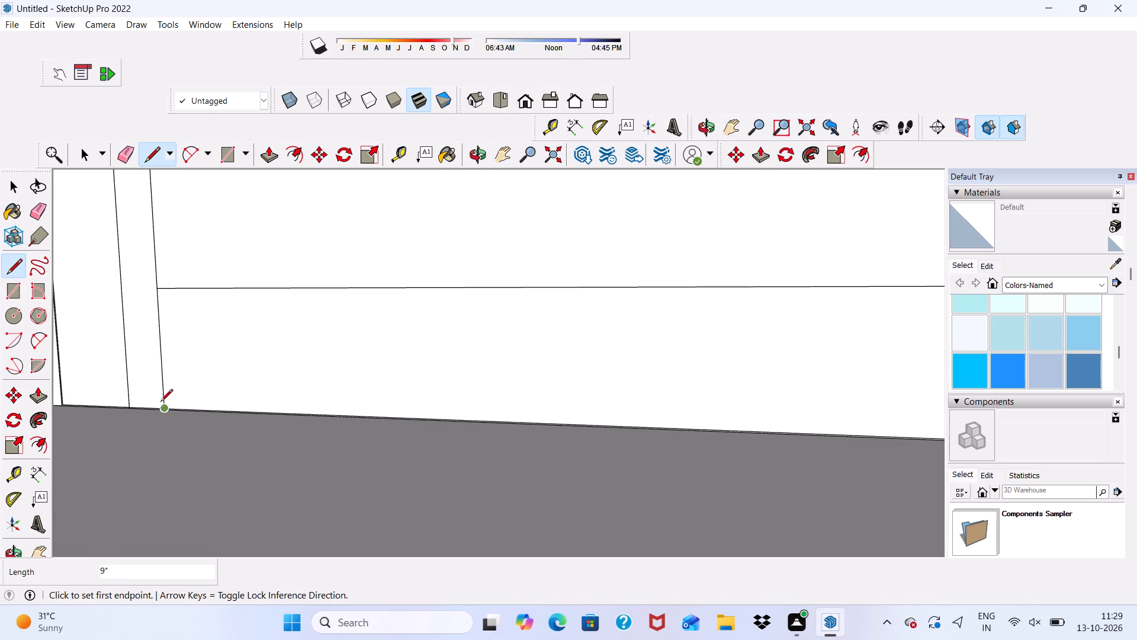
pyautogui.scroll(-10, 115, 377)
pyautogui.scroll(-5, 1, 359)
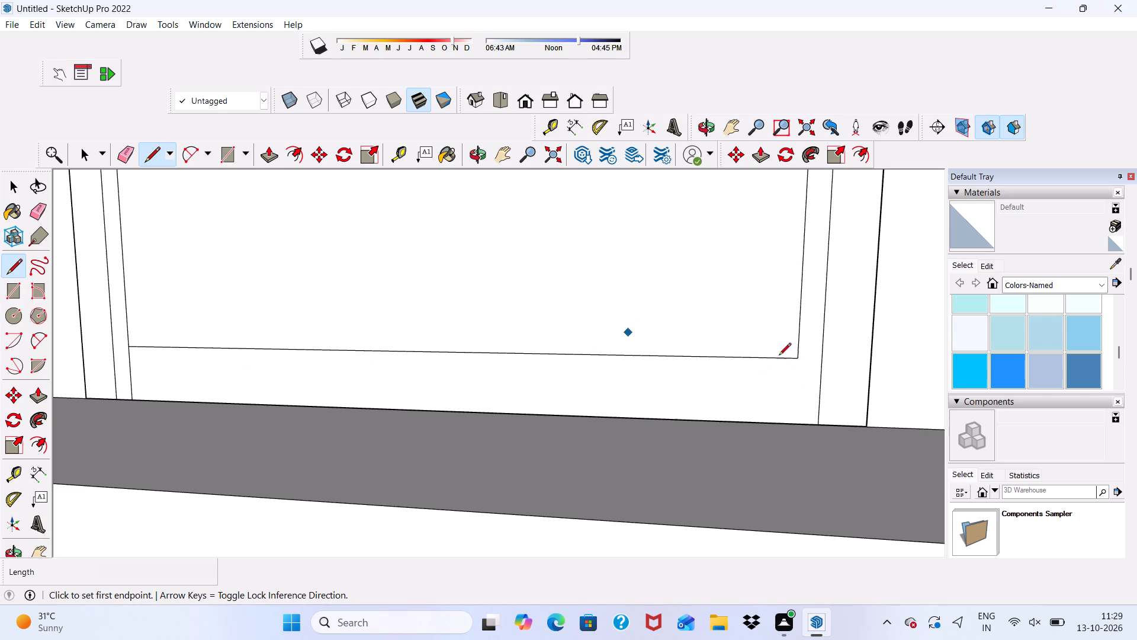
pyautogui.scroll(7, 811, 345)
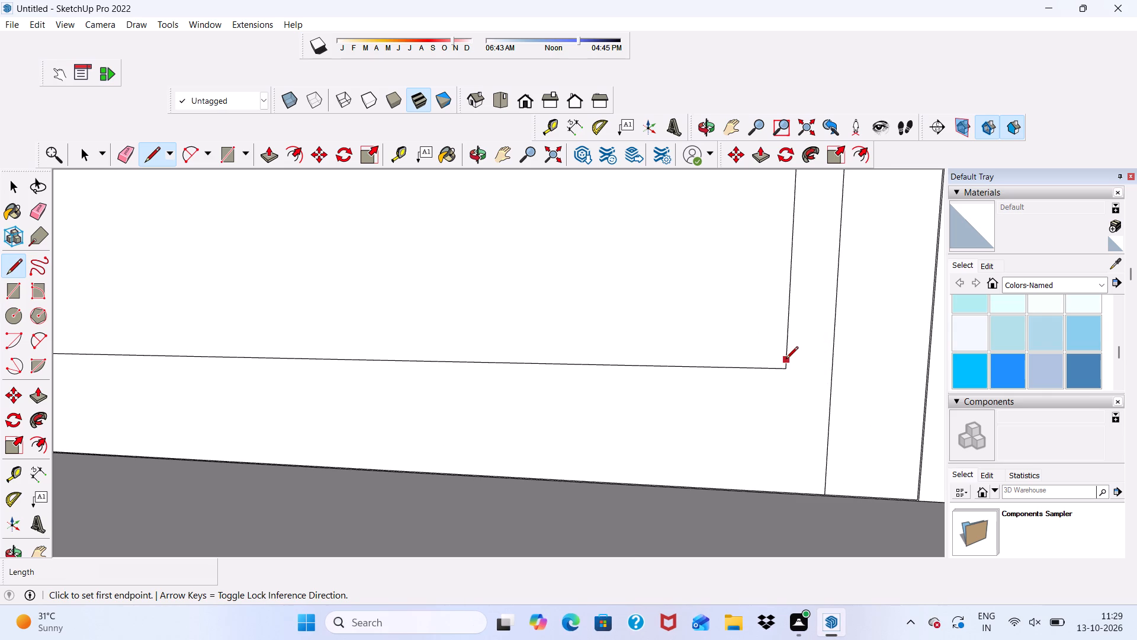
pyautogui.click(787, 366)
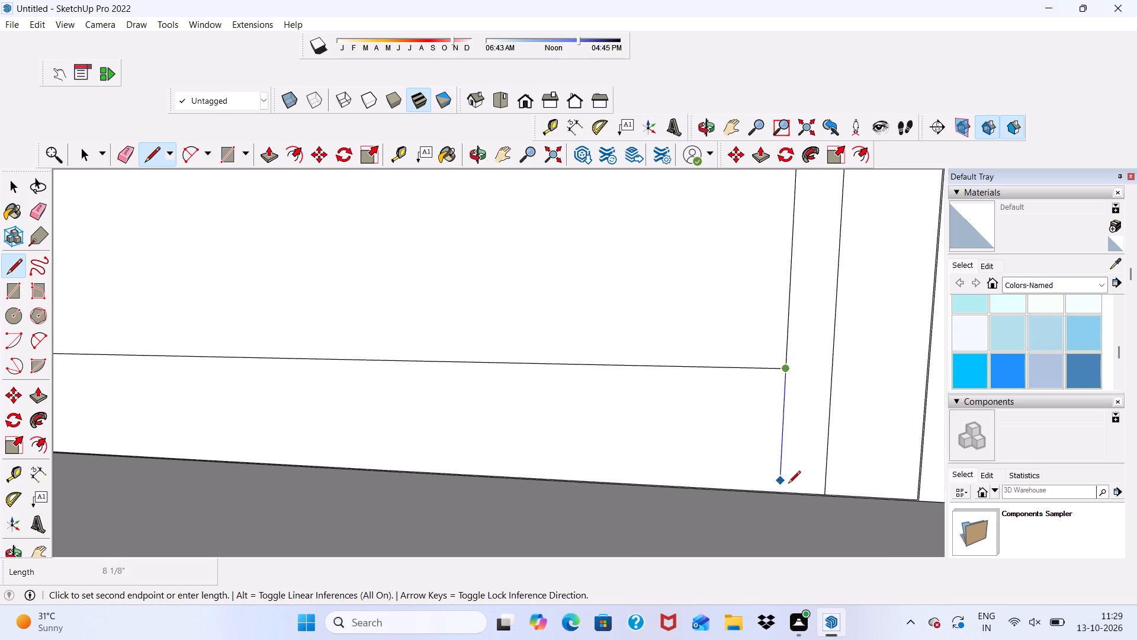
pyautogui.click(785, 488)
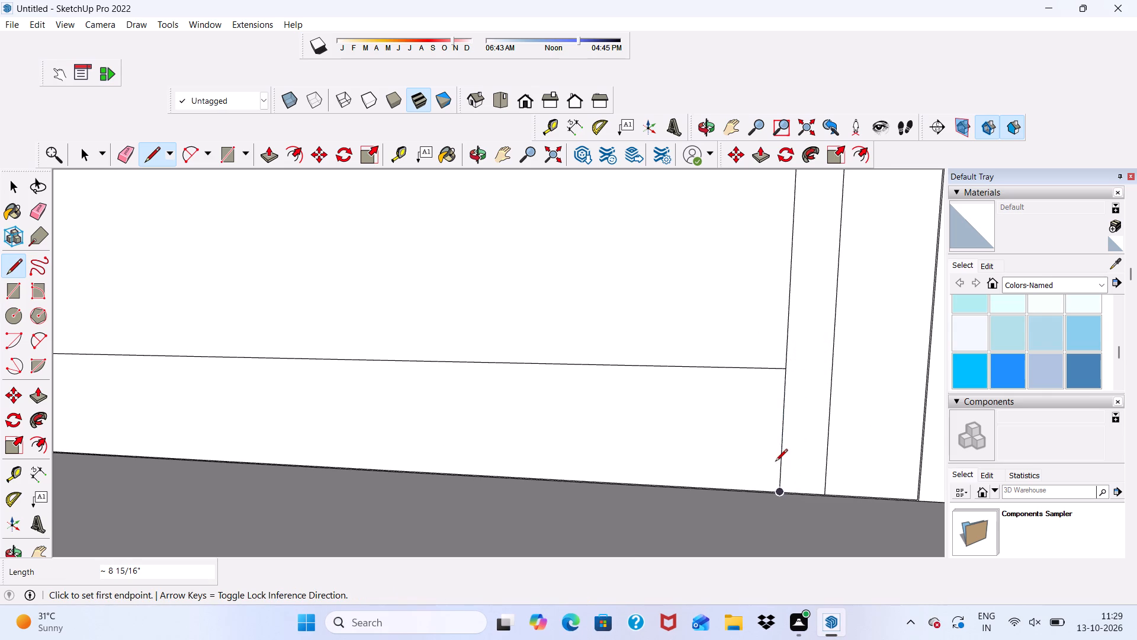
pyautogui.press('space')
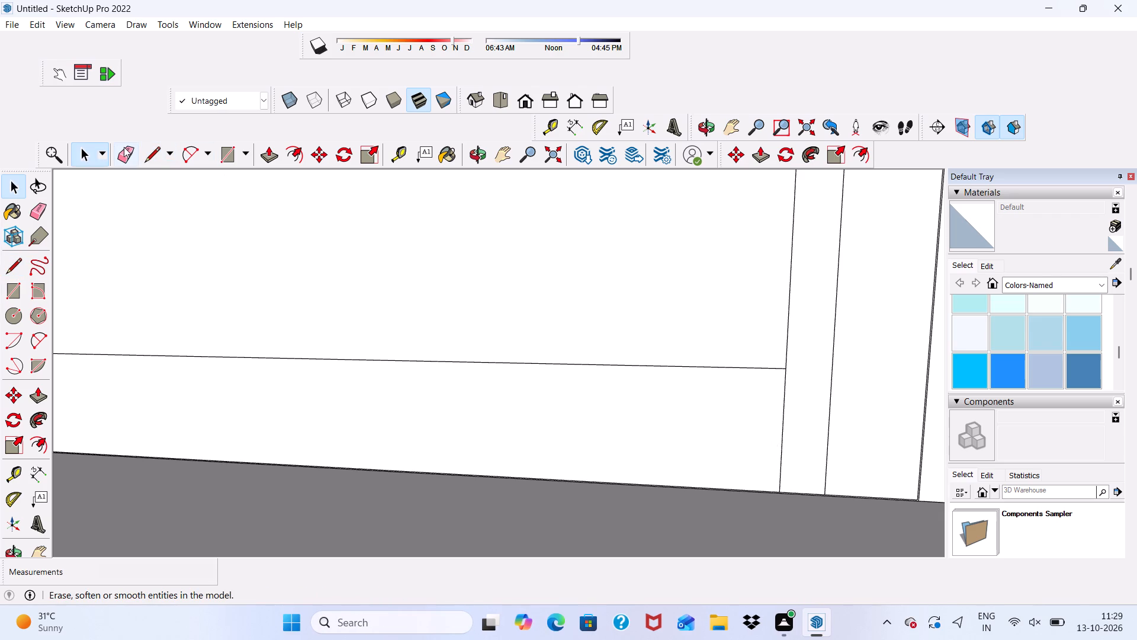
# Erase the bottom edge of the innermost rectangle so its face runs down to the ledge.
pyautogui.click(124, 147)
pyautogui.moveTo(232, 301); pyautogui.dragTo(272, 373)
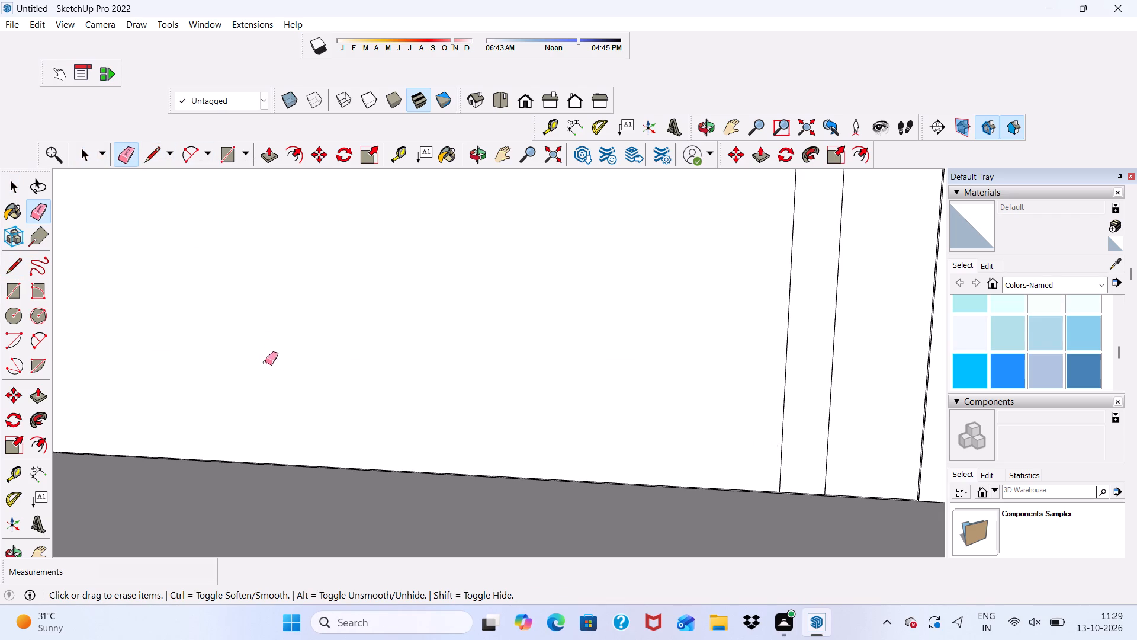
pyautogui.scroll(-5, 268, 351)
pyautogui.scroll(-15, 383, 311)
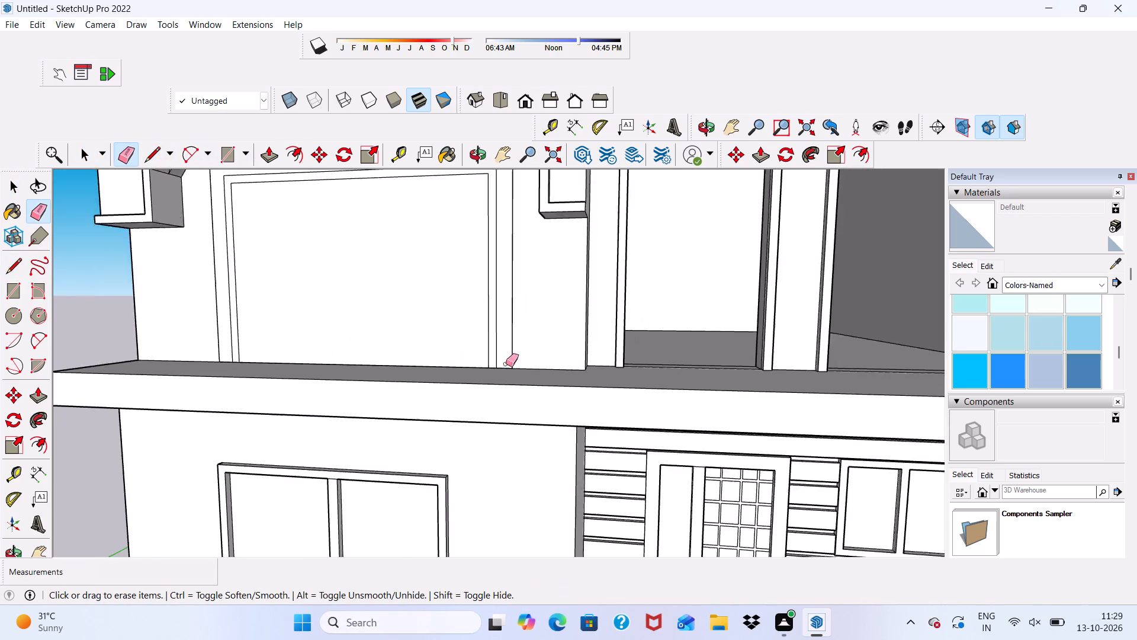
pyautogui.scroll(-5, 506, 364)
pyautogui.scroll(7, 475, 258)
pyautogui.press('space')
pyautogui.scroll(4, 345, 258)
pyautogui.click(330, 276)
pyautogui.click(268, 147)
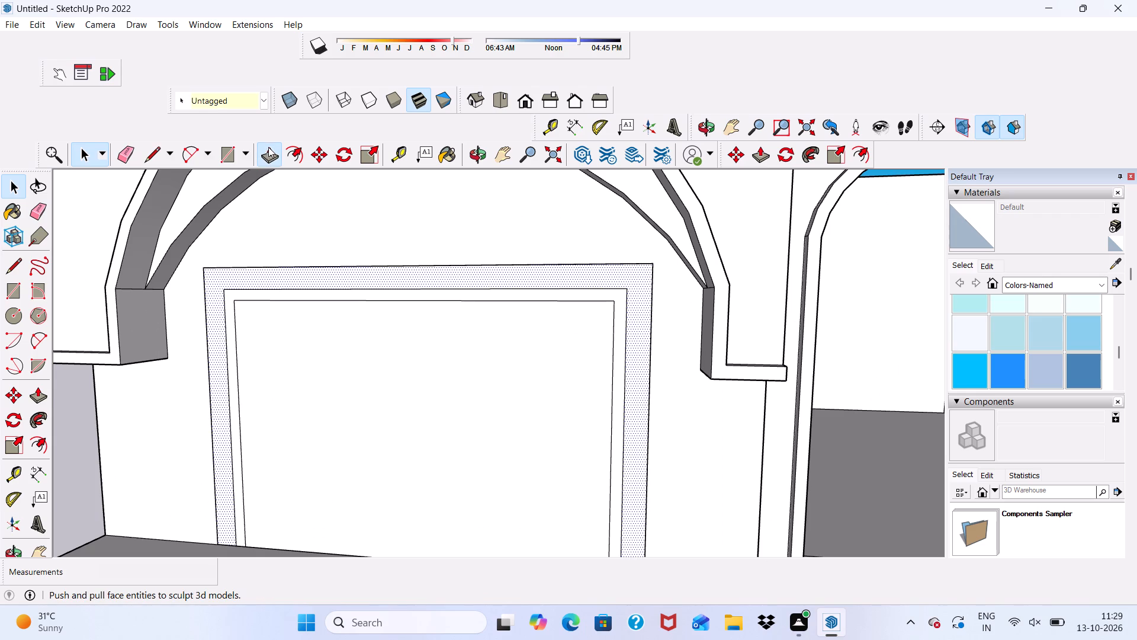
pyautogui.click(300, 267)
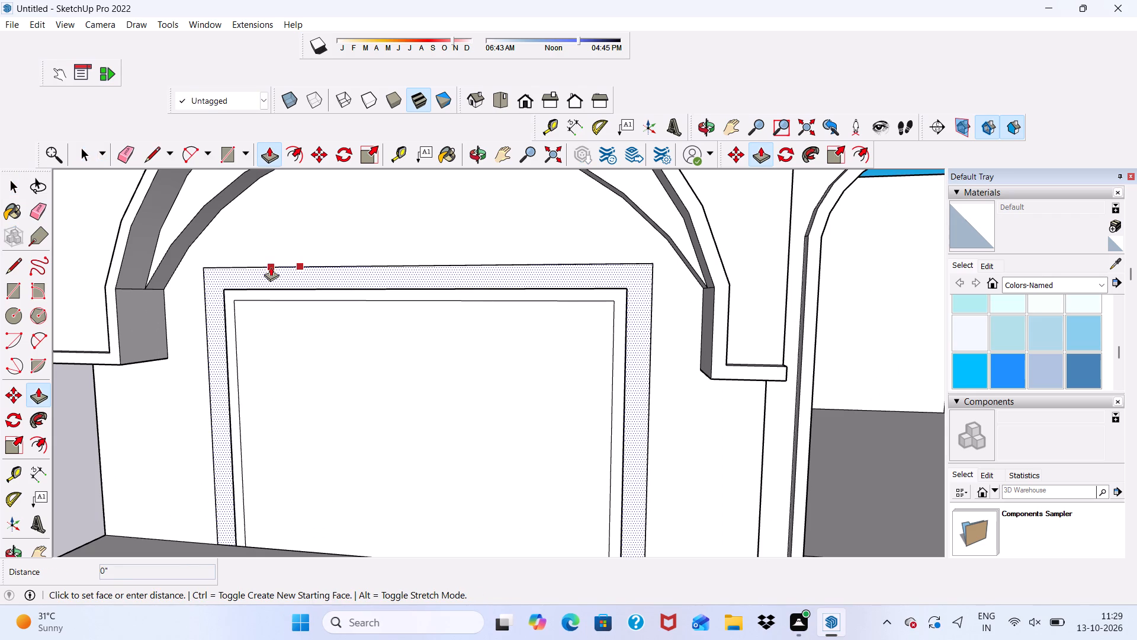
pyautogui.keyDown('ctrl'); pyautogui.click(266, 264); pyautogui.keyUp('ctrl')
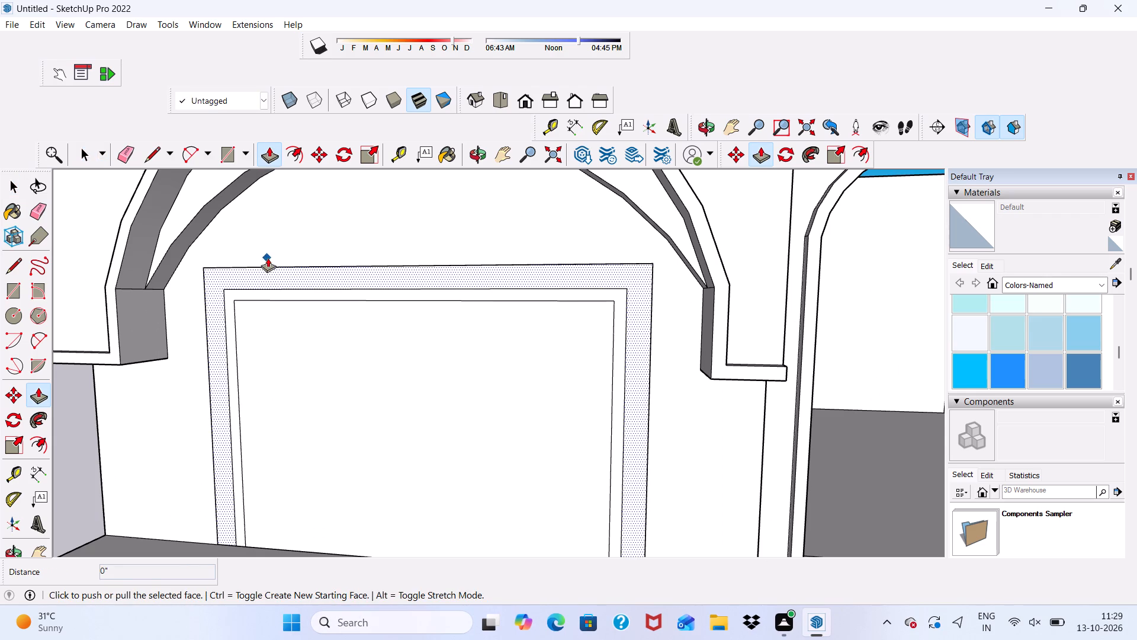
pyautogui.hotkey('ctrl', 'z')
# Push/Pull the wide outer border of the rectangular opening outward by 6" from the wall.
pyautogui.click(269, 277)
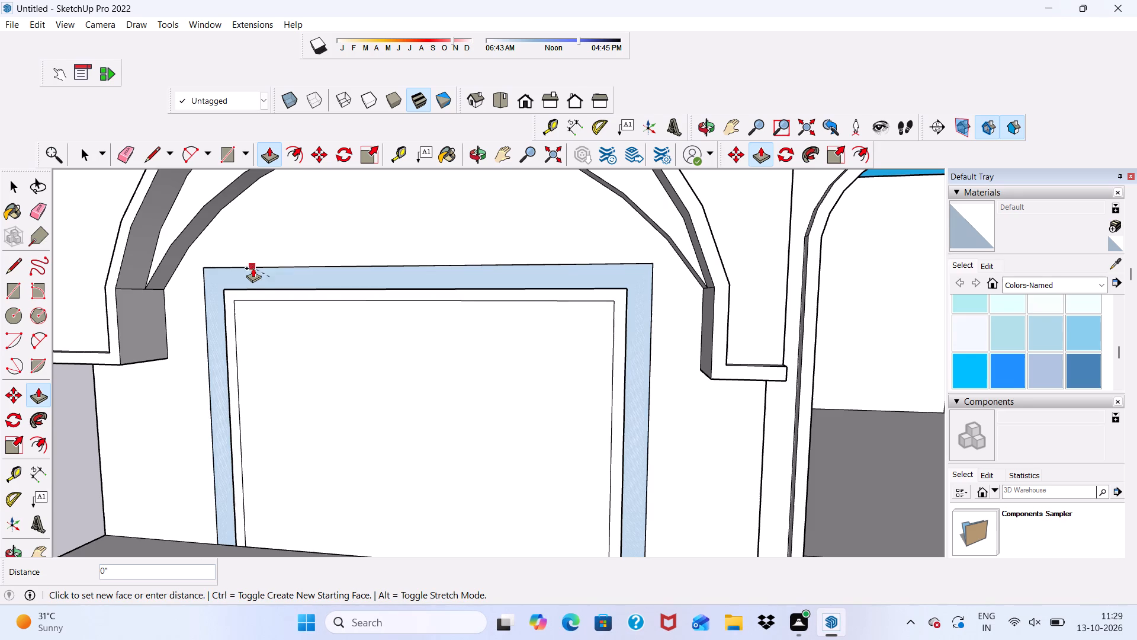
pyautogui.press('6')
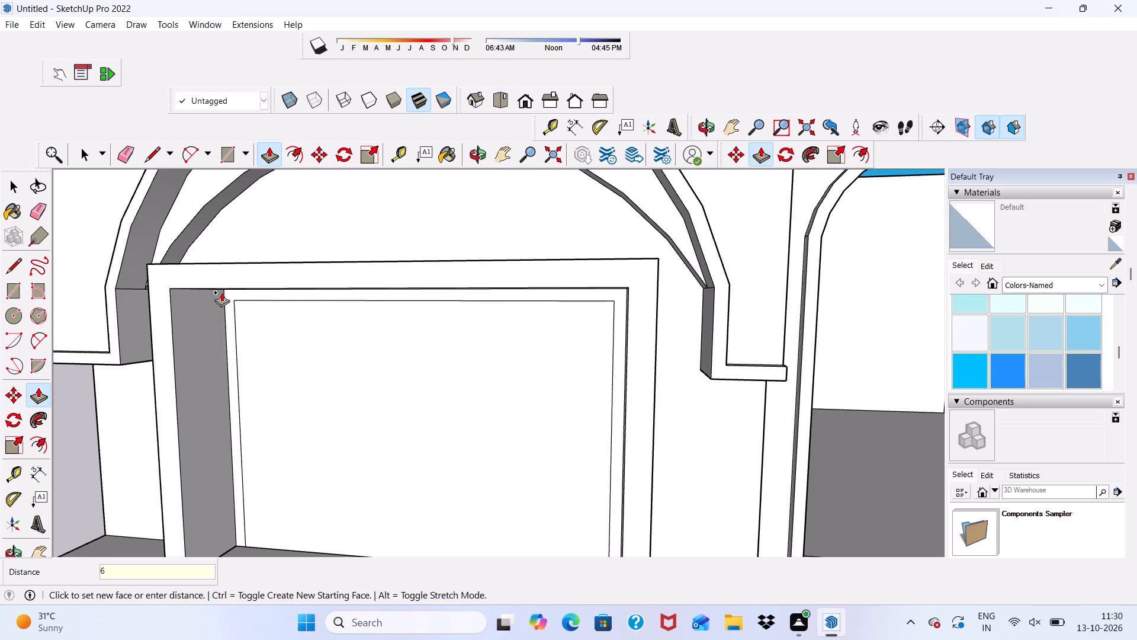
pyautogui.hotkey('shift', '"')
pyautogui.press('Return')
pyautogui.scroll(-2, 137, 416)
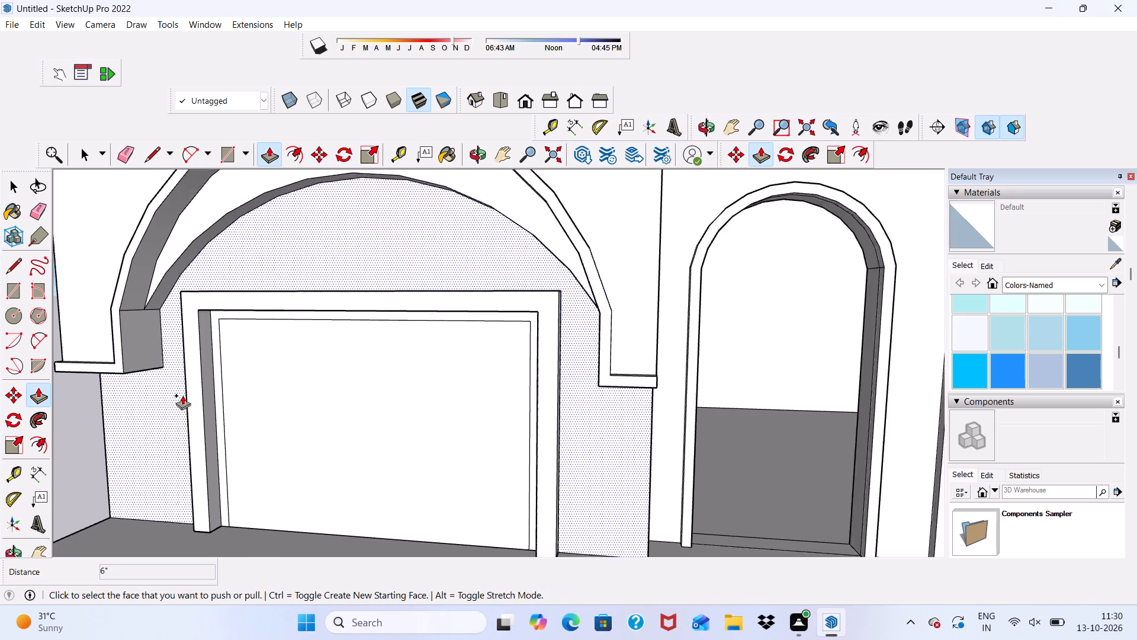
# Push/Pull the narrower inner border of the rectangular opening outward by 2".
pyautogui.scroll(-1, 182, 395)
pyautogui.moveTo(277, 298); pyautogui.dragTo(345, 281, button='middle')
pyautogui.scroll(-1, 277, 298)
pyautogui.scroll(6, 282, 319)
pyautogui.scroll(6, 192, 336)
pyautogui.scroll(-7, 188, 334)
pyautogui.moveTo(236, 327); pyautogui.dragTo(139, 335, button='middle')
pyautogui.scroll(6, 179, 353)
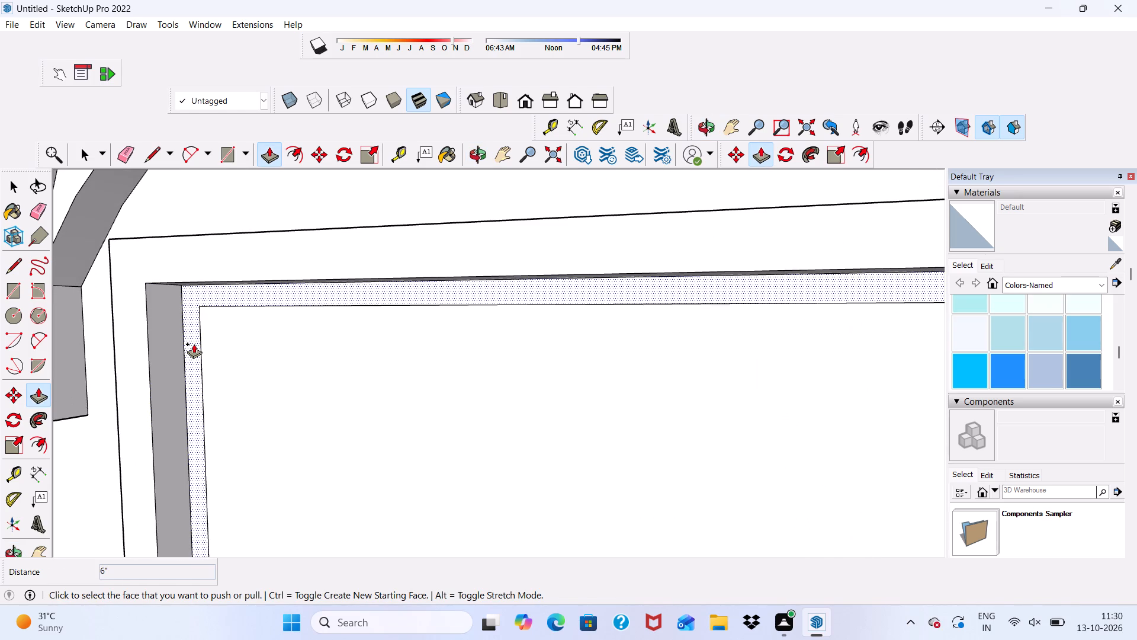
pyautogui.click(194, 344)
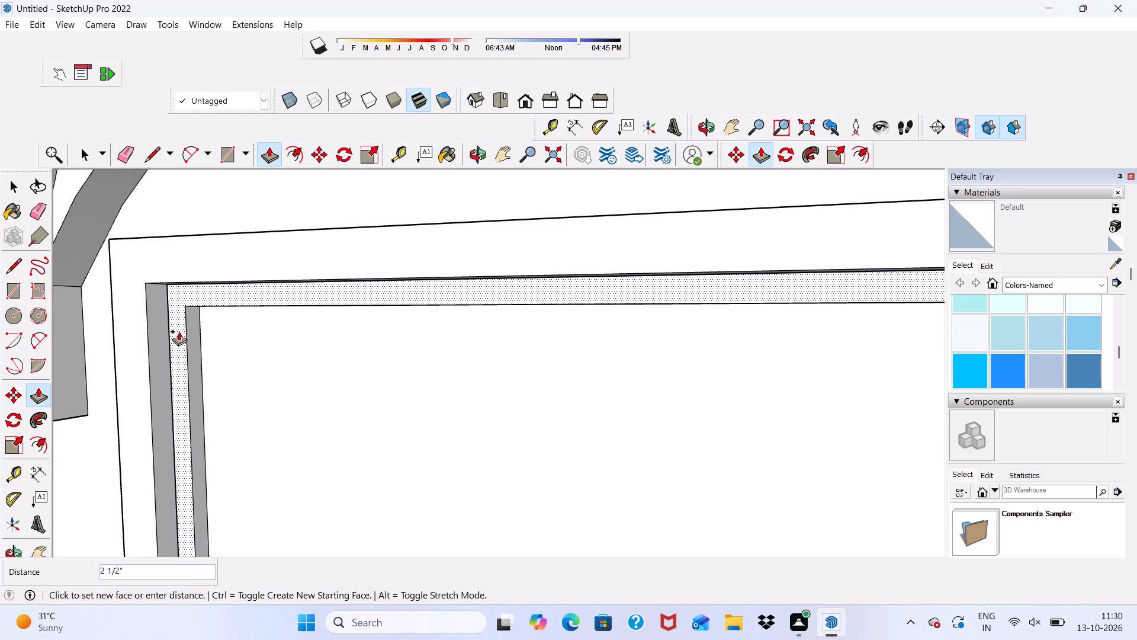
pyautogui.press('2')
pyautogui.hotkey('shift', '"')
pyautogui.press('Return')
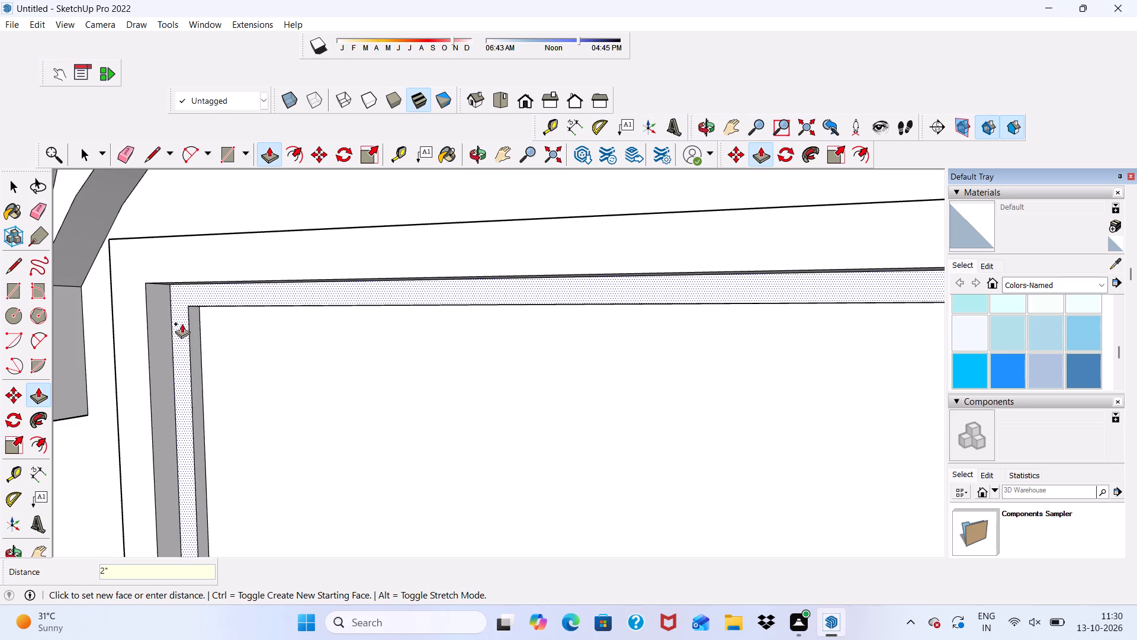
pyautogui.scroll(-3, 95, 281)
pyautogui.moveTo(70, 286); pyautogui.dragTo(172, 149, button='middle')
pyautogui.scroll(-8, 231, 222)
pyautogui.moveTo(276, 219); pyautogui.dragTo(276, 220, button='middle')
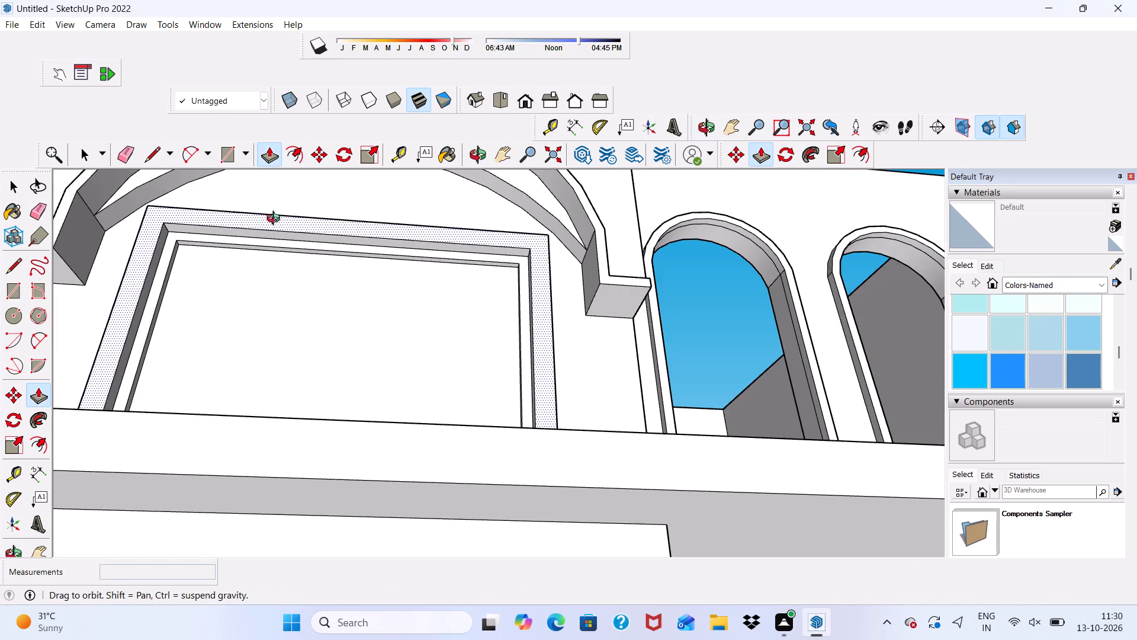
pyautogui.moveTo(276, 220); pyautogui.dragTo(210, 317, button='middle')
pyautogui.press('space')
pyautogui.press('space')
# Examine the house's front facade from several angles, including the large arch, framed rectangular opening and arched openings.
pyautogui.scroll(-7, 254, 288)
pyautogui.moveTo(253, 303); pyautogui.dragTo(255, 305, button='middle')
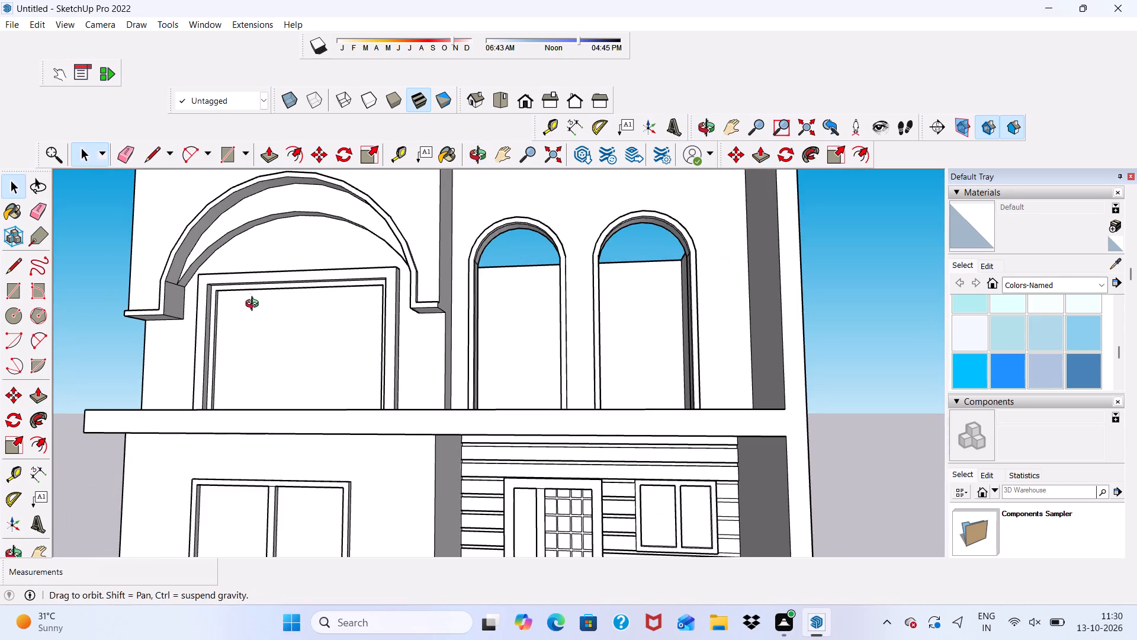
pyautogui.moveTo(255, 305); pyautogui.dragTo(327, 325, button='middle')
pyautogui.scroll(-7, 362, 312)
pyautogui.moveTo(370, 308); pyautogui.dragTo(343, 324, button='middle')
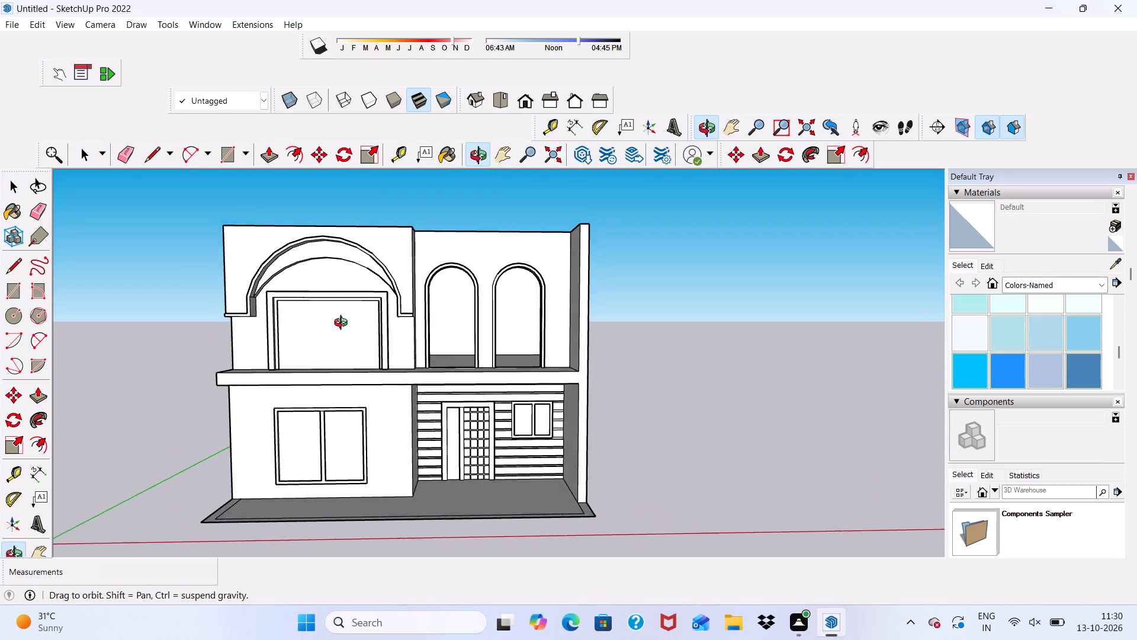
pyautogui.moveTo(343, 324); pyautogui.dragTo(333, 328, button='middle')
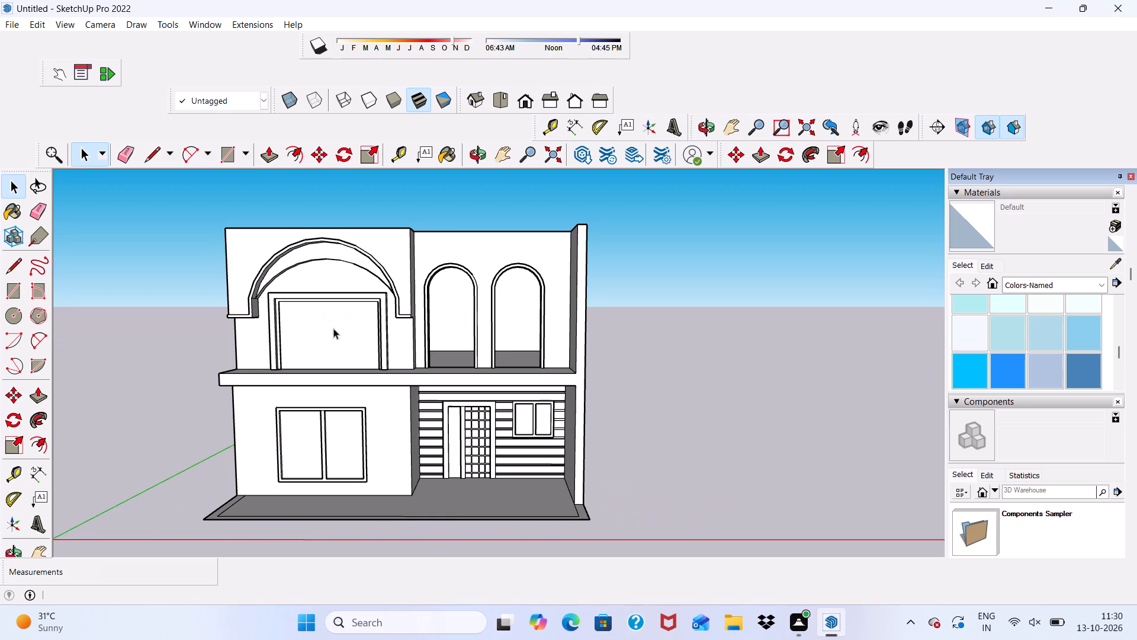
pyautogui.scroll(6, 339, 328)
pyautogui.scroll(-10, 342, 309)
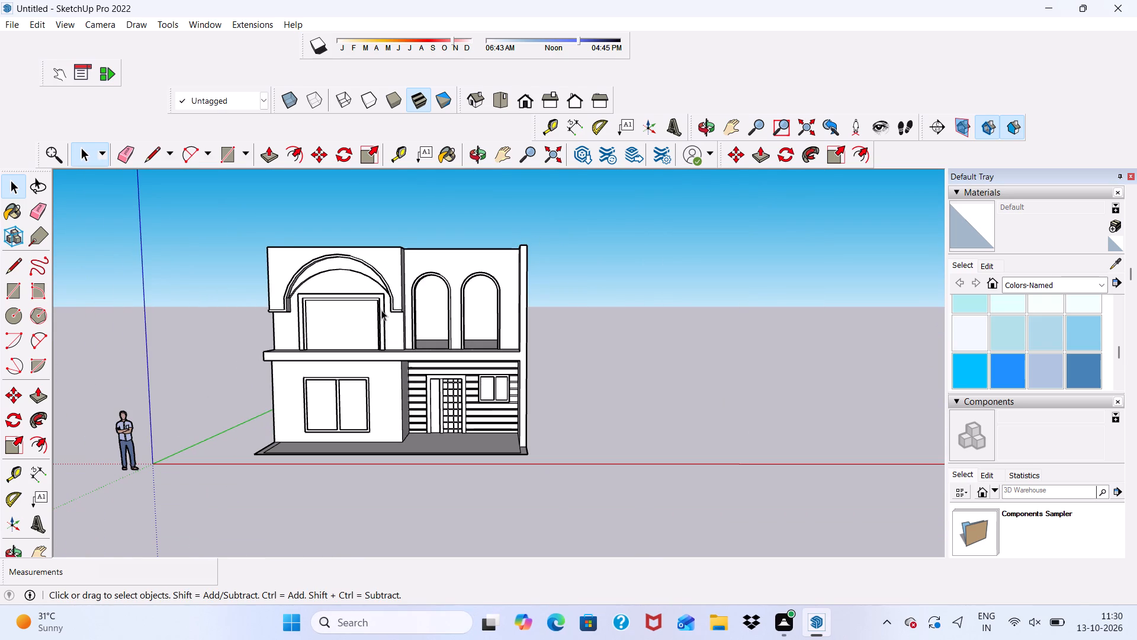
pyautogui.scroll(4, 406, 320)
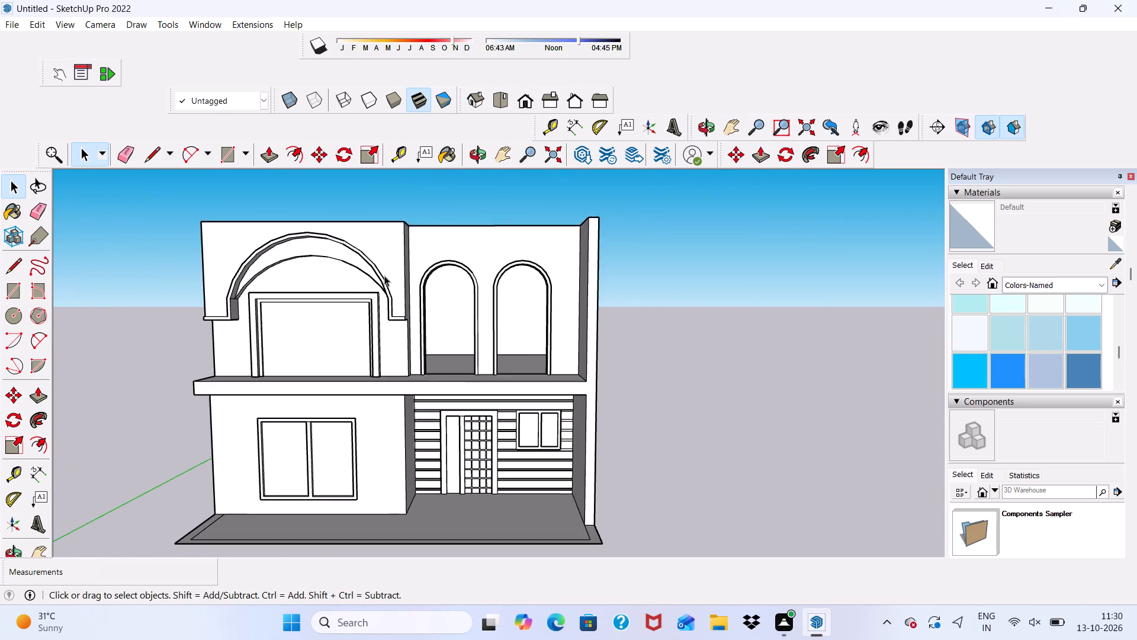
pyautogui.scroll(-3, 291, 247)
pyautogui.scroll(7, 314, 281)
pyautogui.scroll(6, 290, 203)
pyautogui.moveTo(313, 239); pyautogui.dragTo(302, 324, button='middle')
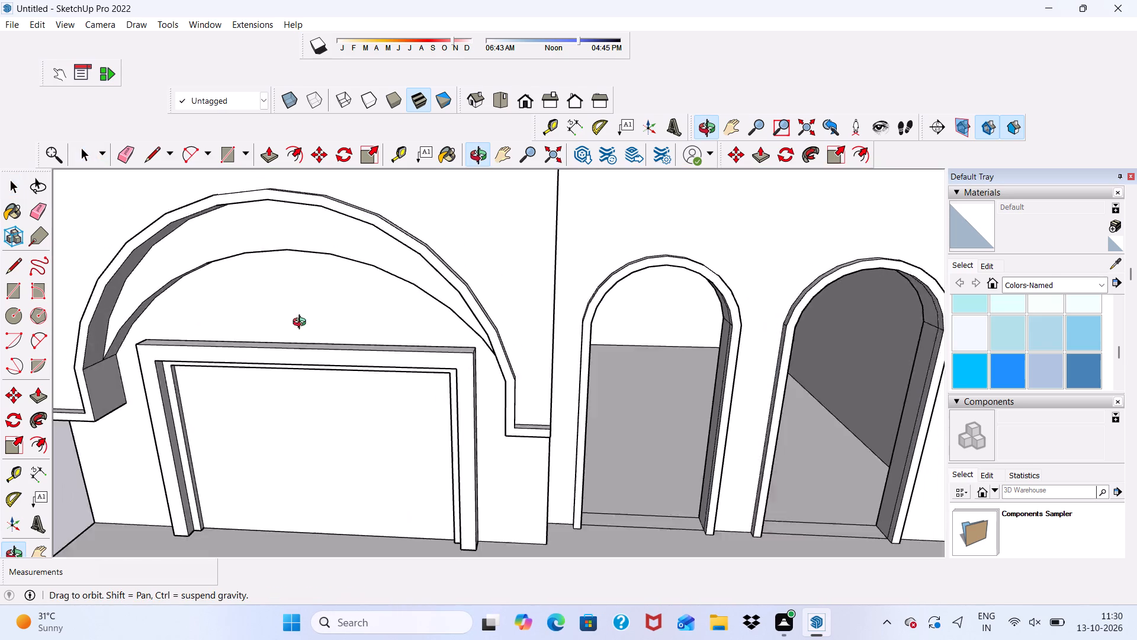
pyautogui.moveTo(302, 324); pyautogui.dragTo(311, 335, button='middle')
pyautogui.scroll(-8, 318, 343)
pyautogui.moveTo(513, 331); pyautogui.dragTo(416, 239, button='middle')
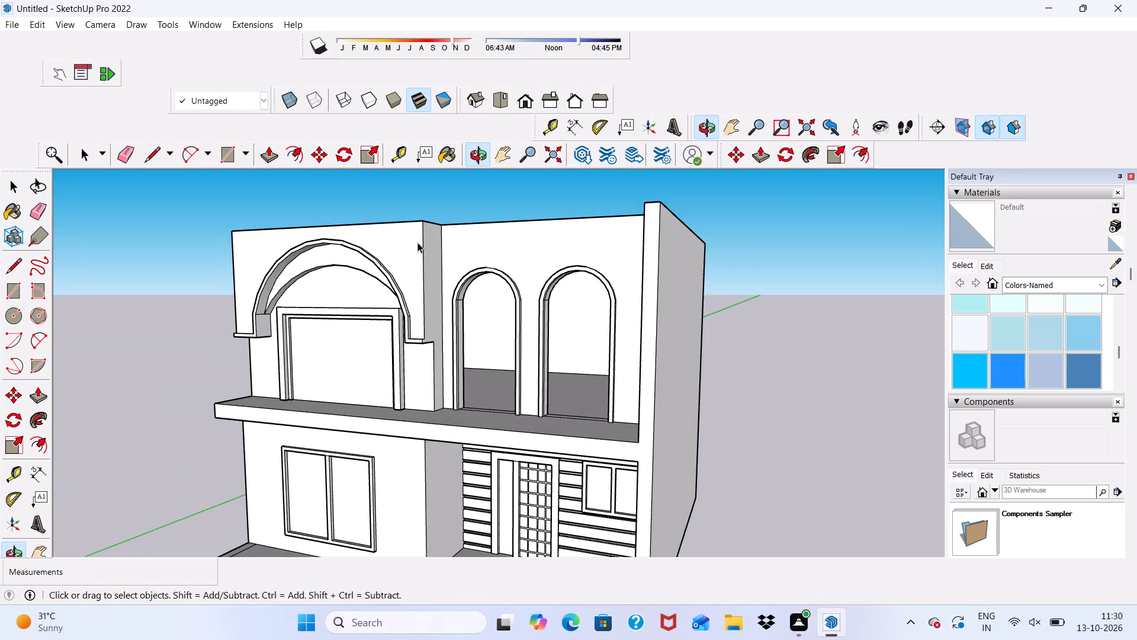
pyautogui.scroll(-5, 397, 261)
pyautogui.moveTo(350, 351); pyautogui.dragTo(513, 359, button='middle')
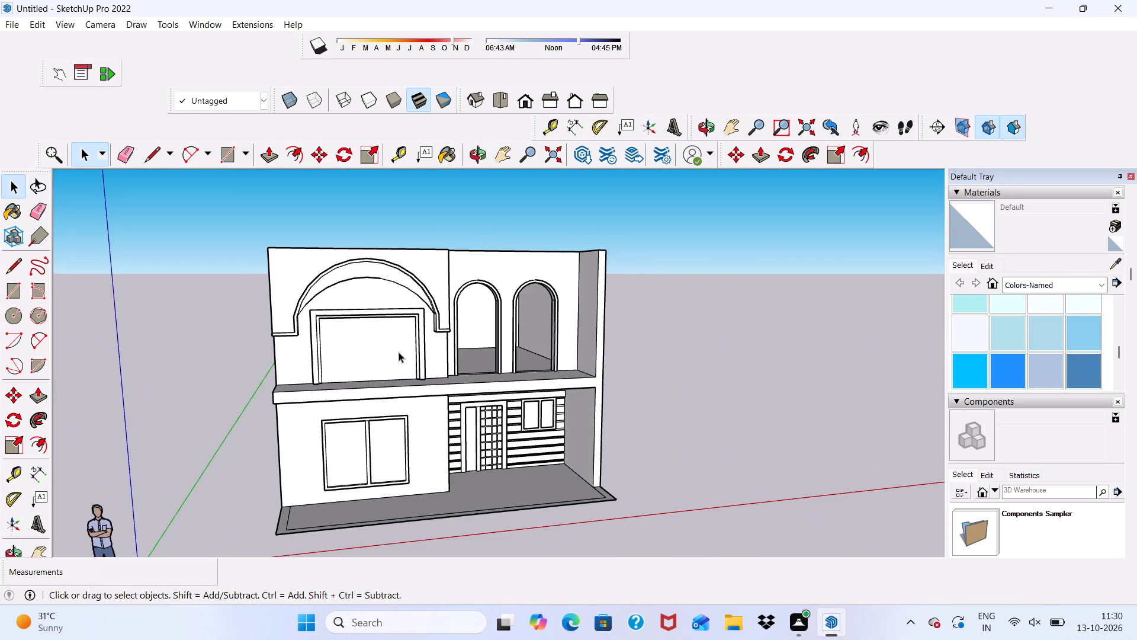
pyautogui.scroll(10, 399, 352)
pyautogui.scroll(-9, 400, 359)
pyautogui.moveTo(422, 370); pyautogui.dragTo(360, 267, button='middle')
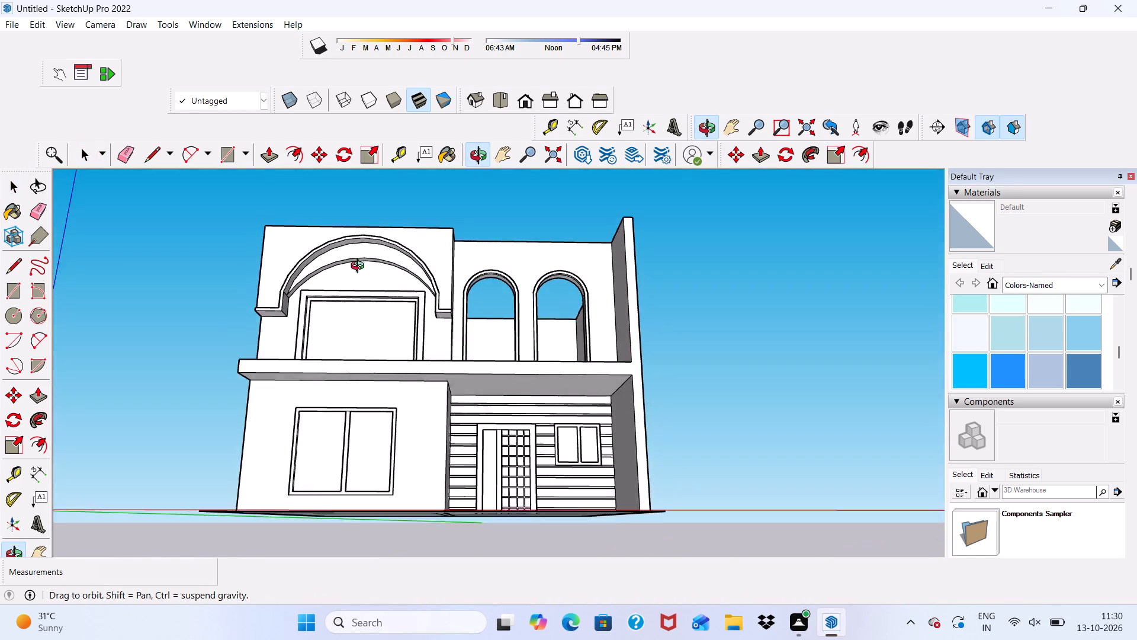
pyautogui.moveTo(360, 267); pyautogui.dragTo(354, 321, button='middle')
pyautogui.scroll(6, 370, 336)
pyautogui.scroll(-1, 342, 231)
pyautogui.scroll(4, 342, 231)
pyautogui.scroll(-3, 367, 269)
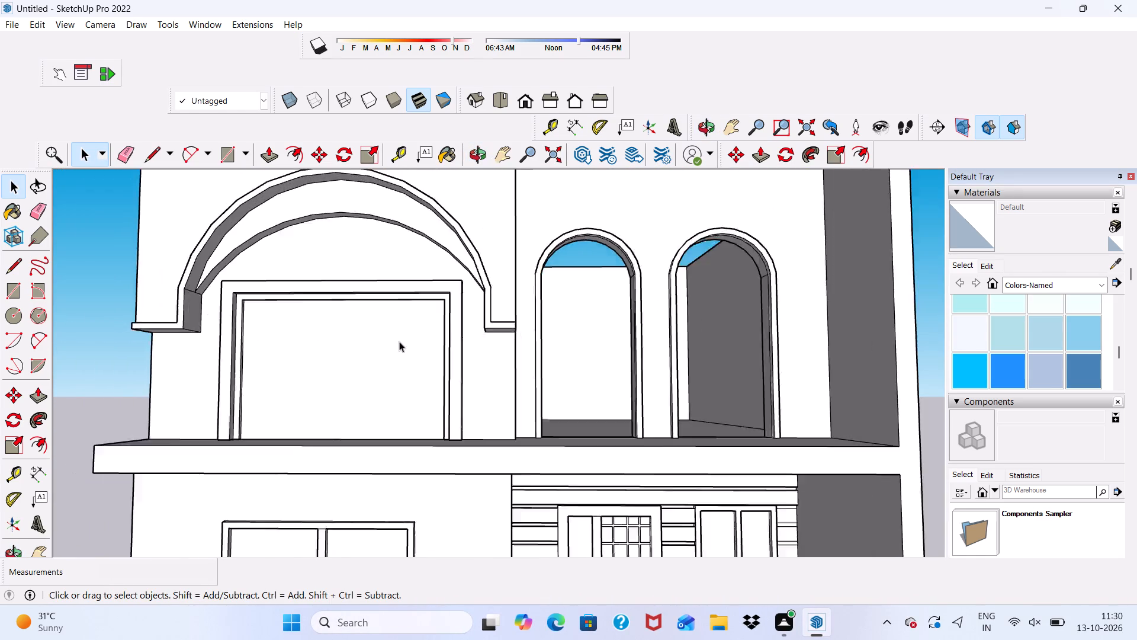
# Examine the upper facade's large arch, framed rectangular opening and arched openings, up close and in the whole house.
pyautogui.scroll(-2, 399, 341)
pyautogui.moveTo(371, 268); pyautogui.dragTo(338, 314, button='middle')
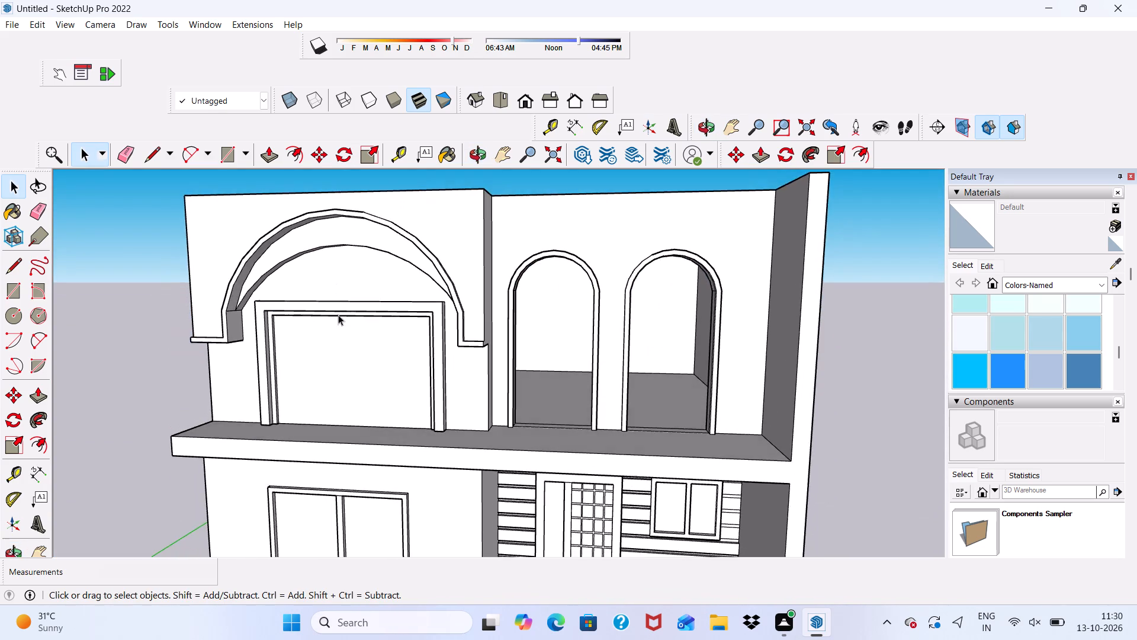
pyautogui.scroll(-10, 344, 322)
pyautogui.scroll(8, 403, 378)
pyautogui.scroll(-5, 362, 330)
pyautogui.moveTo(419, 372); pyautogui.dragTo(422, 373, button='middle')
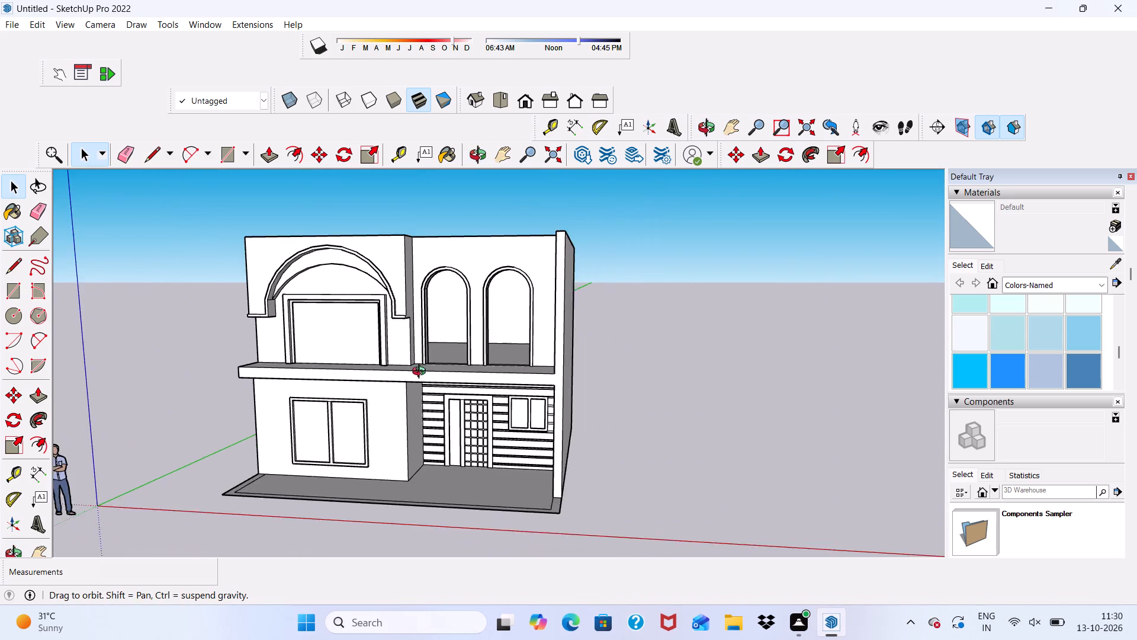
pyautogui.moveTo(422, 373); pyautogui.dragTo(383, 337, button='middle')
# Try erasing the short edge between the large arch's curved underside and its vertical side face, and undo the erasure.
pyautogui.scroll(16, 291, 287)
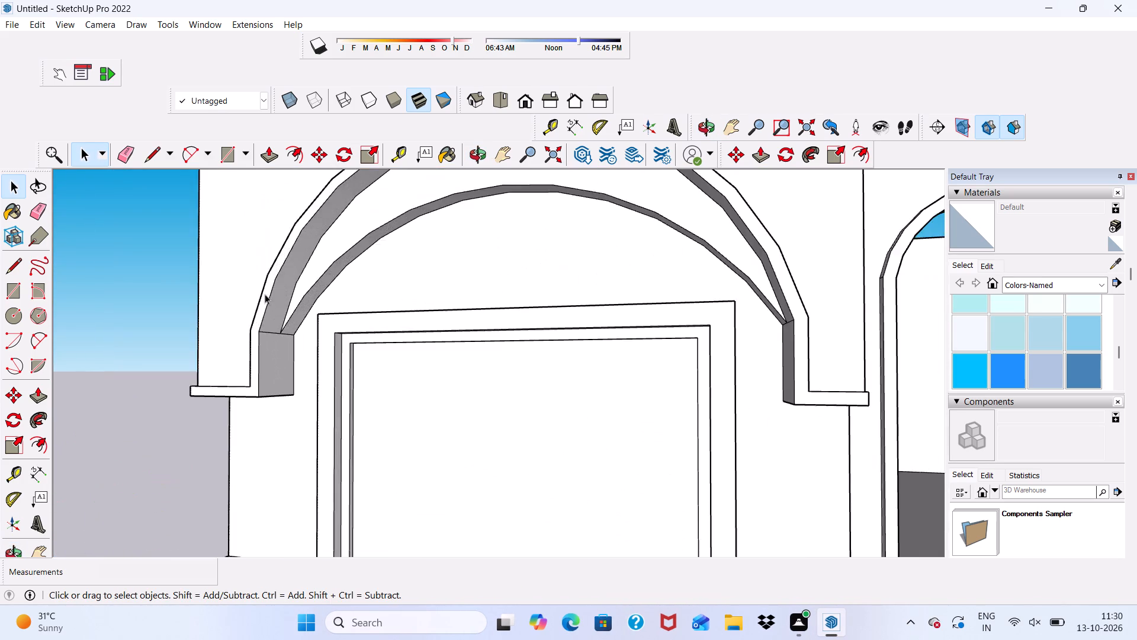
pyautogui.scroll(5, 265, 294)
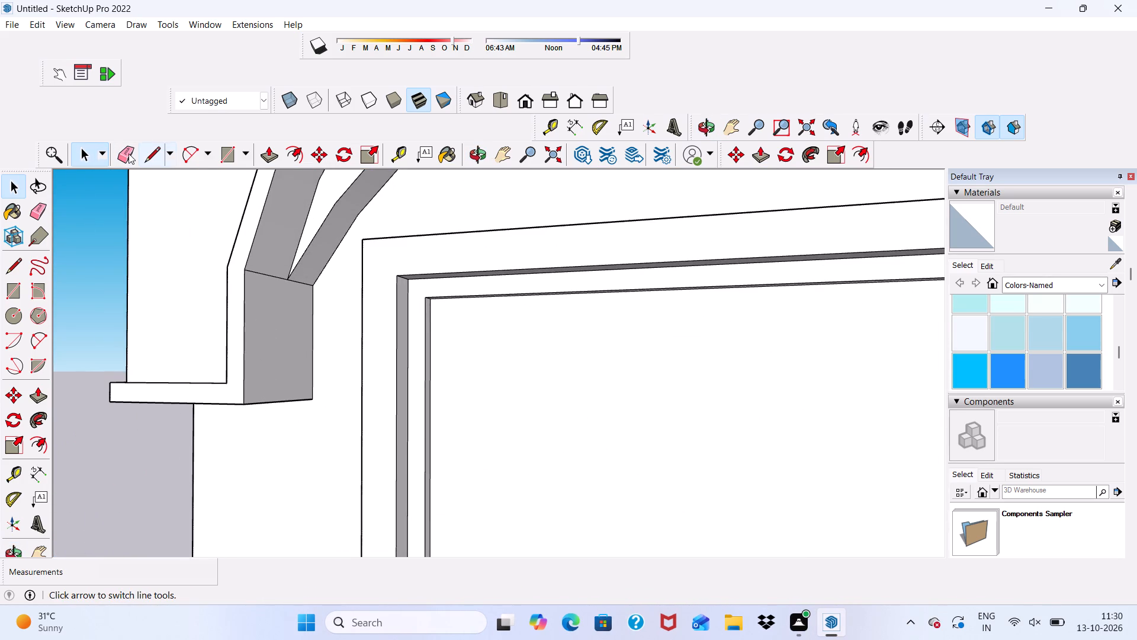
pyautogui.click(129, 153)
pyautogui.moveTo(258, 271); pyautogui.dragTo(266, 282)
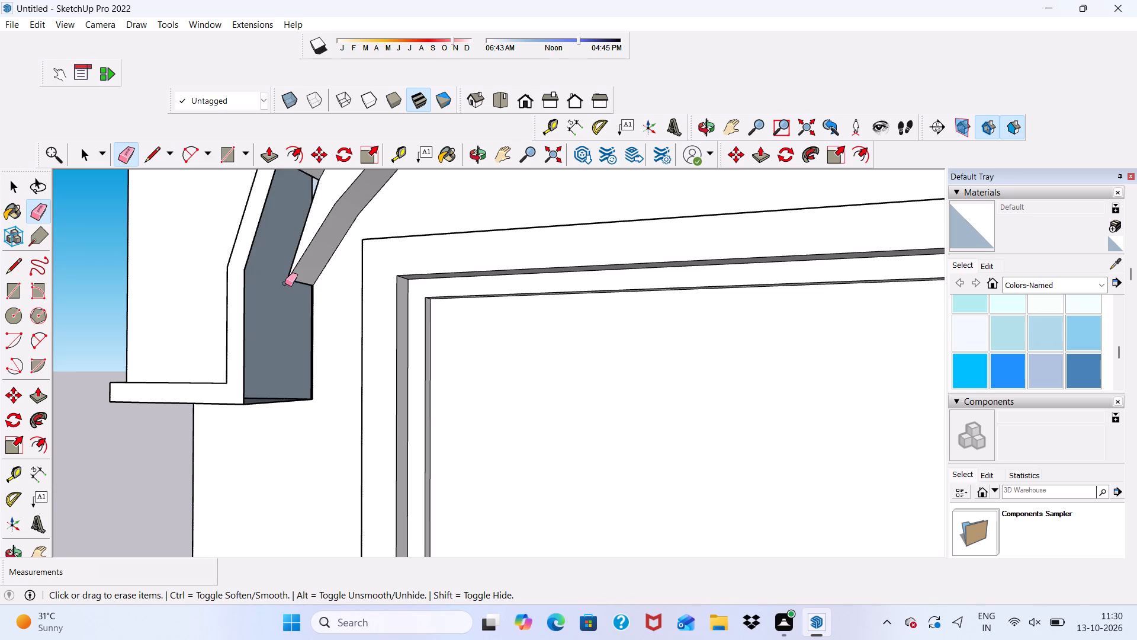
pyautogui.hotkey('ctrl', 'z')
# Examine the whole house and its upper front facade from both sides and from below.
pyautogui.scroll(-10, 289, 282)
pyautogui.moveTo(338, 307); pyautogui.dragTo(341, 307, button='middle')
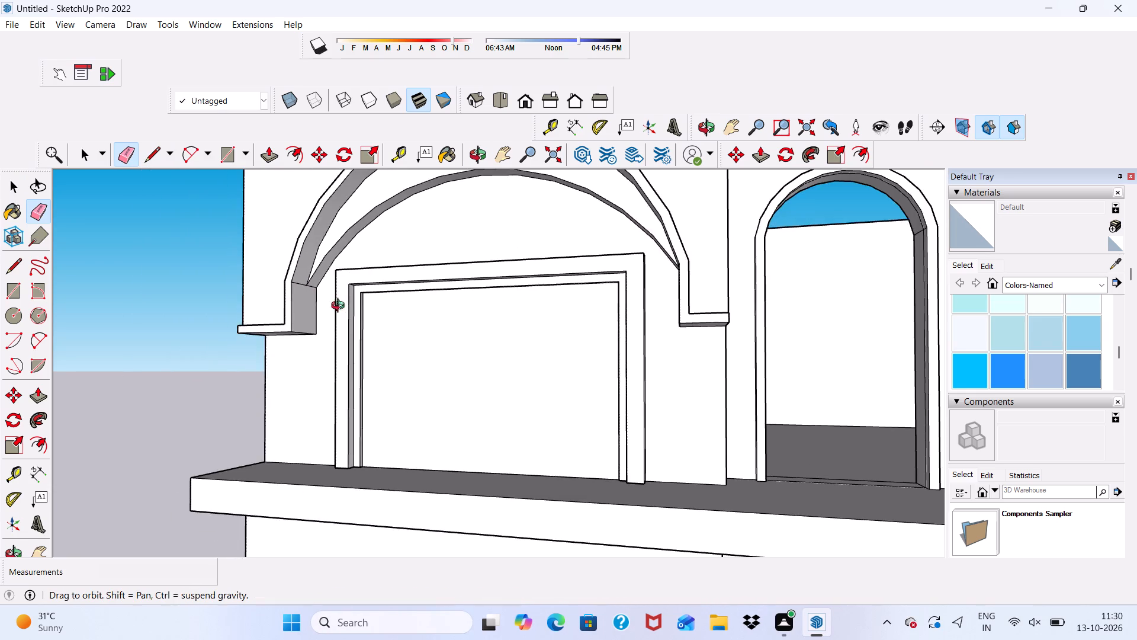
pyautogui.moveTo(341, 307); pyautogui.dragTo(501, 317, button='middle')
pyautogui.scroll(-7, 454, 305)
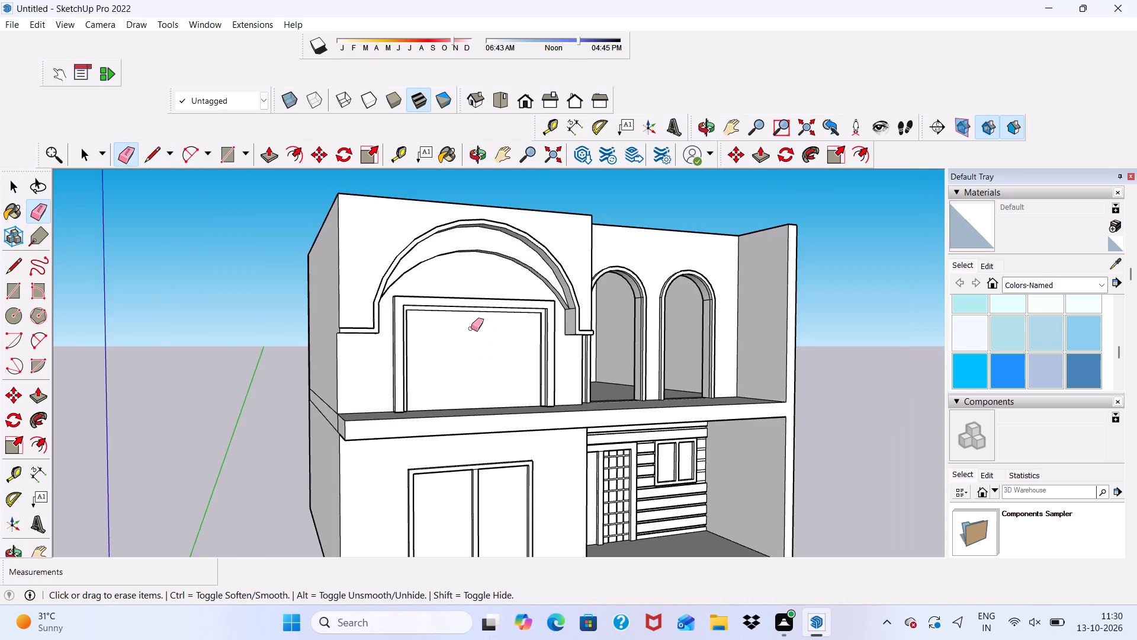
pyautogui.scroll(-1, 470, 329)
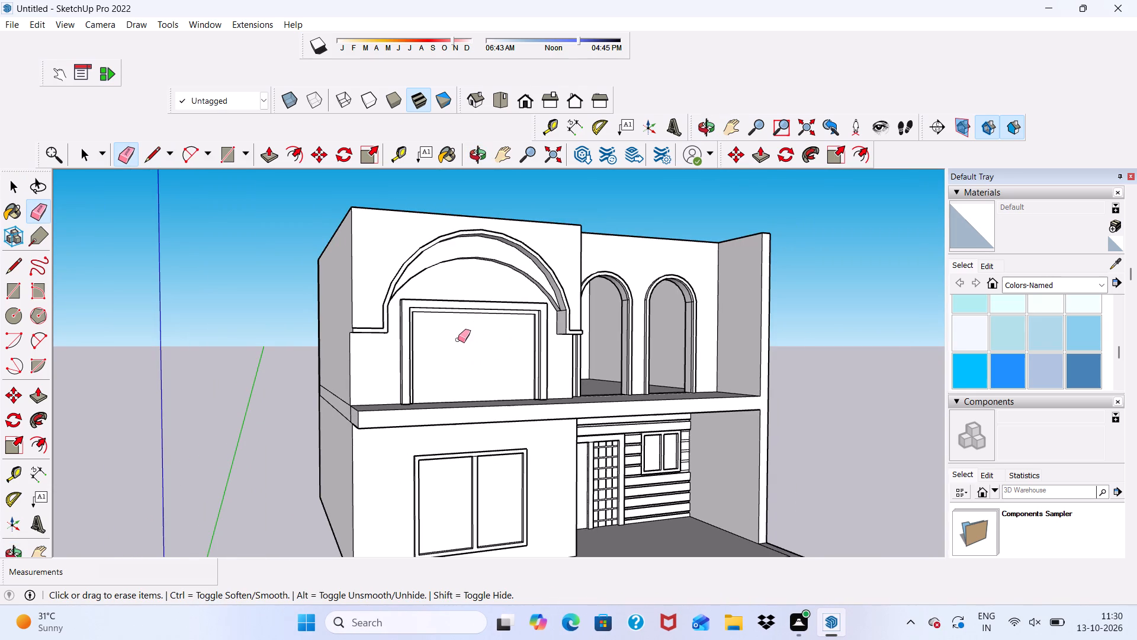
pyautogui.scroll(-4, 447, 328)
pyautogui.scroll(1, 447, 328)
pyautogui.scroll(-4, 445, 320)
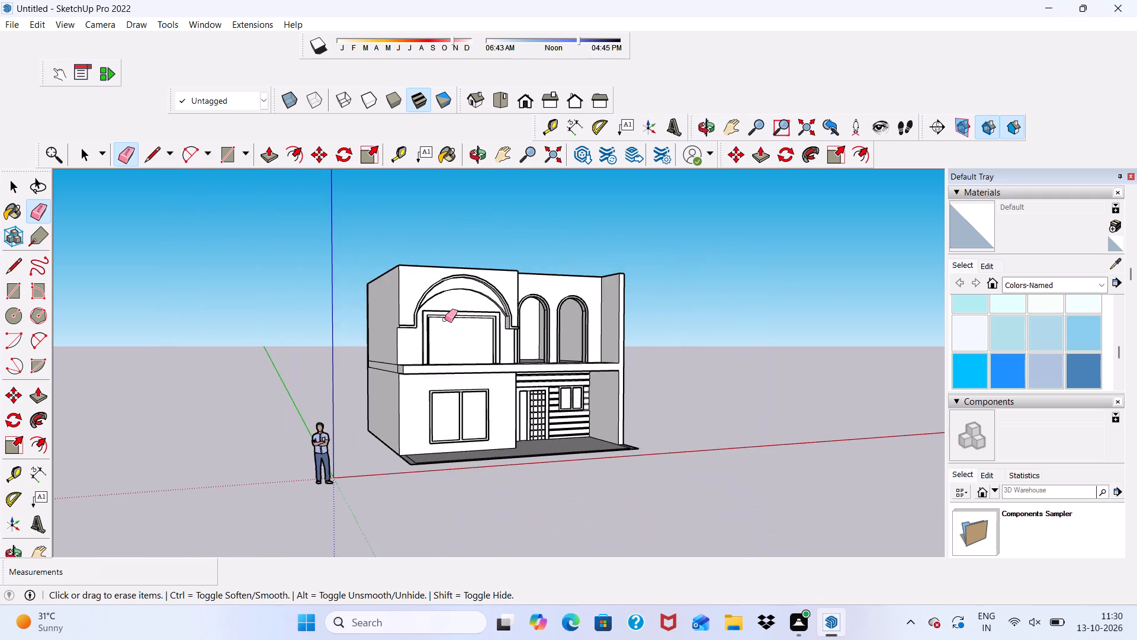
pyautogui.scroll(-8, 445, 319)
pyautogui.moveTo(477, 375); pyautogui.dragTo(310, 350, button='middle')
pyautogui.scroll(16, 483, 323)
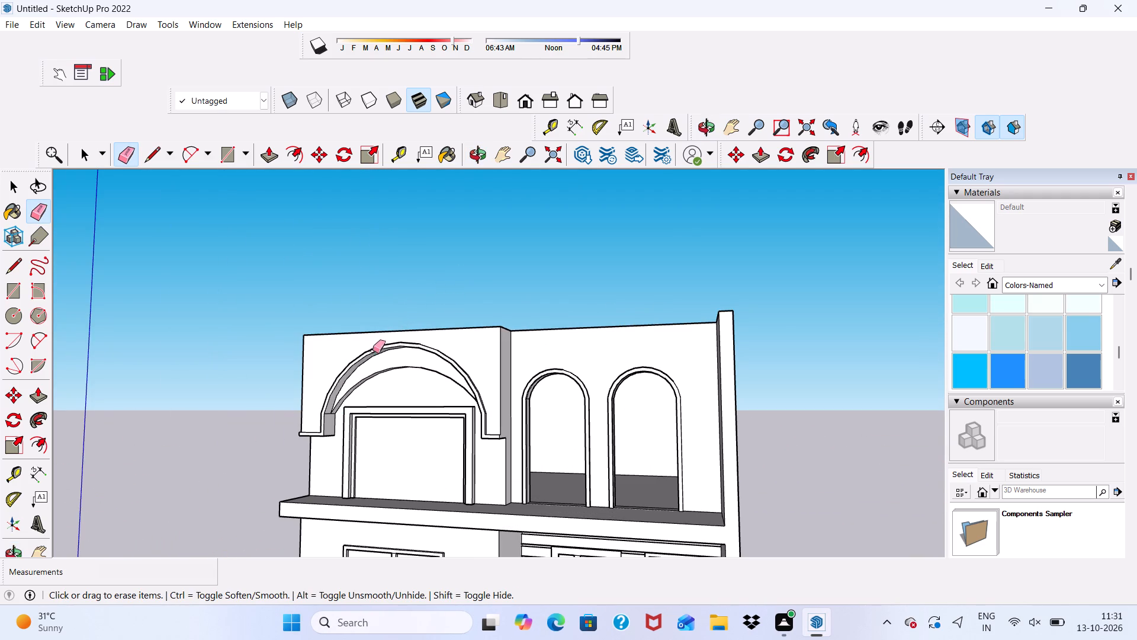
pyautogui.press('space')
pyautogui.scroll(-2, 403, 379)
pyautogui.scroll(5, 423, 447)
pyautogui.scroll(-1, 433, 466)
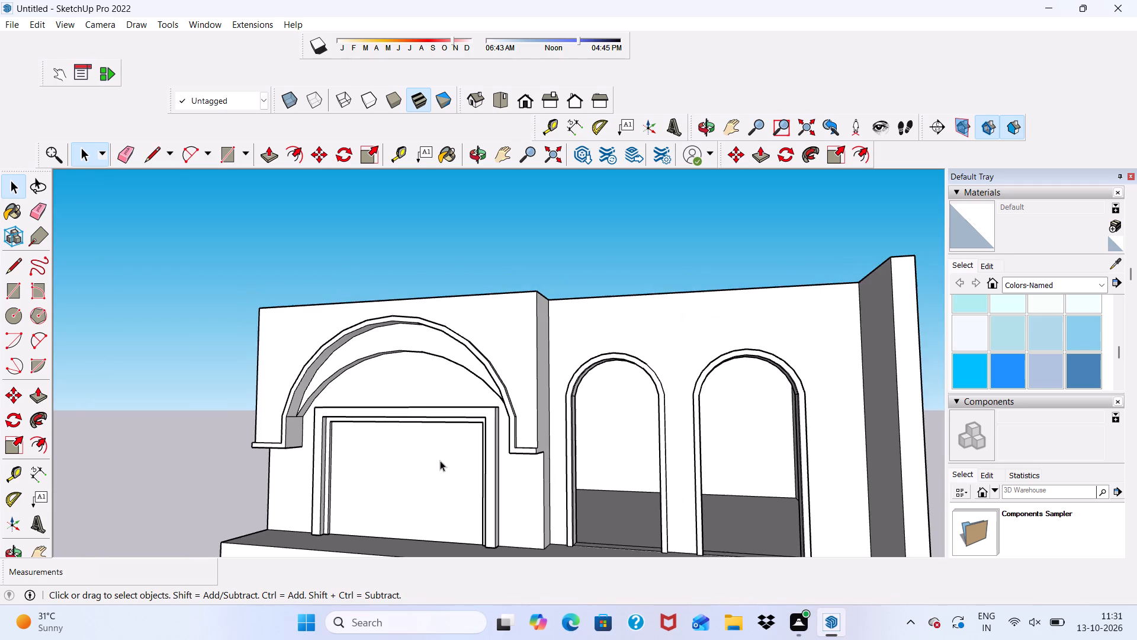
pyautogui.moveTo(540, 463); pyautogui.dragTo(563, 498, button='middle')
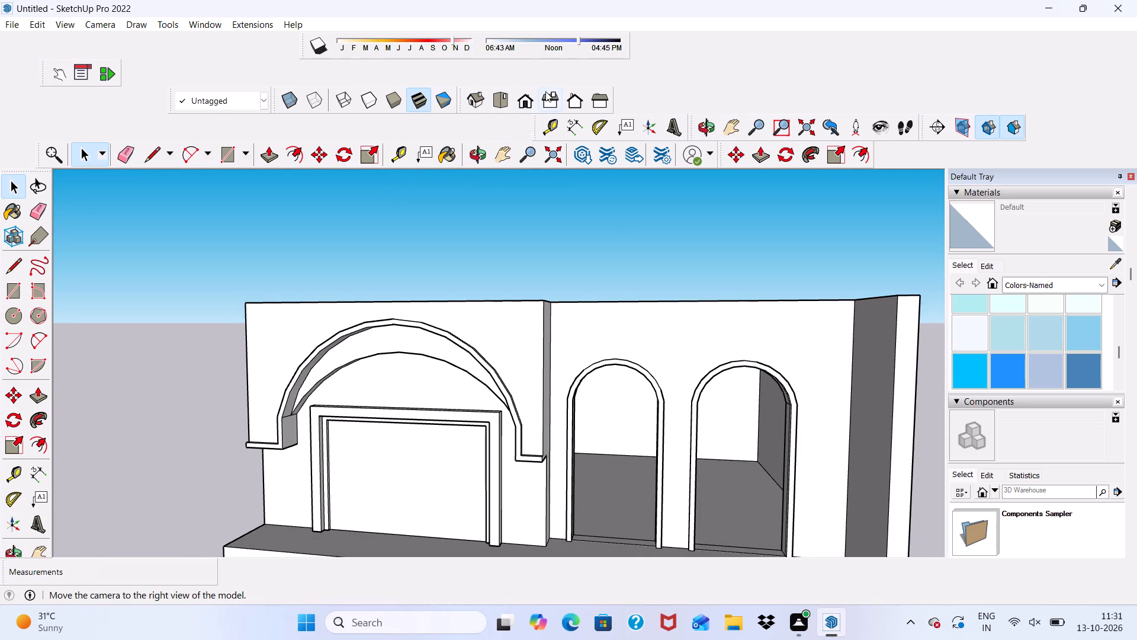
# Inspect the facade in the standard front view and examine the large arch's projecting border face up close.
pyautogui.click(525, 98)
pyautogui.scroll(-6, 593, 340)
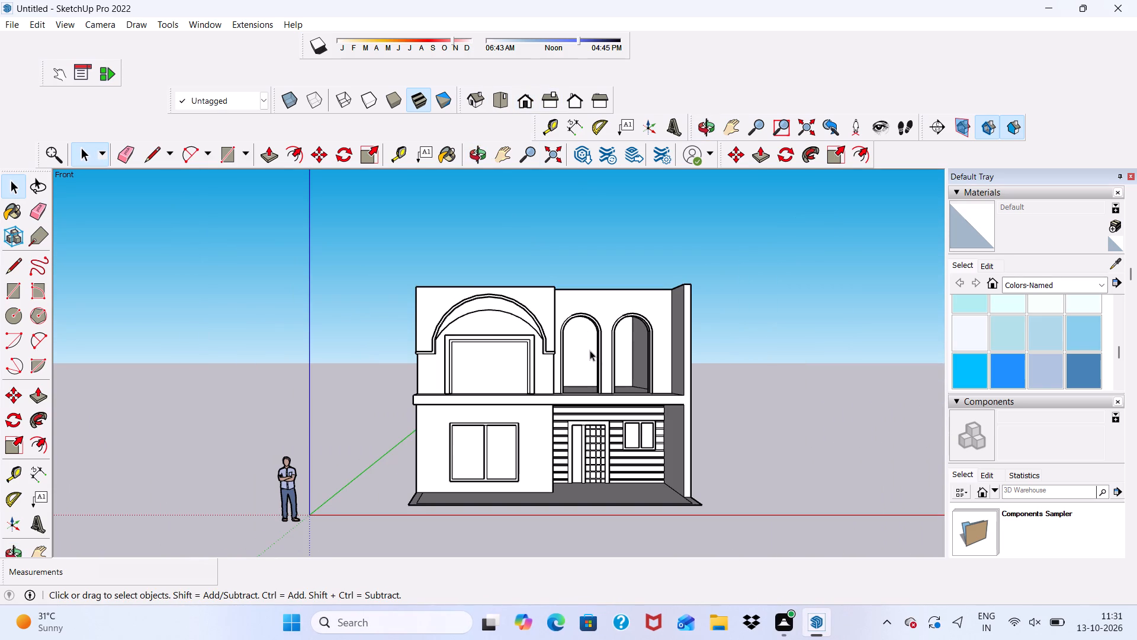
pyautogui.scroll(2, 516, 299)
pyautogui.scroll(5, 450, 295)
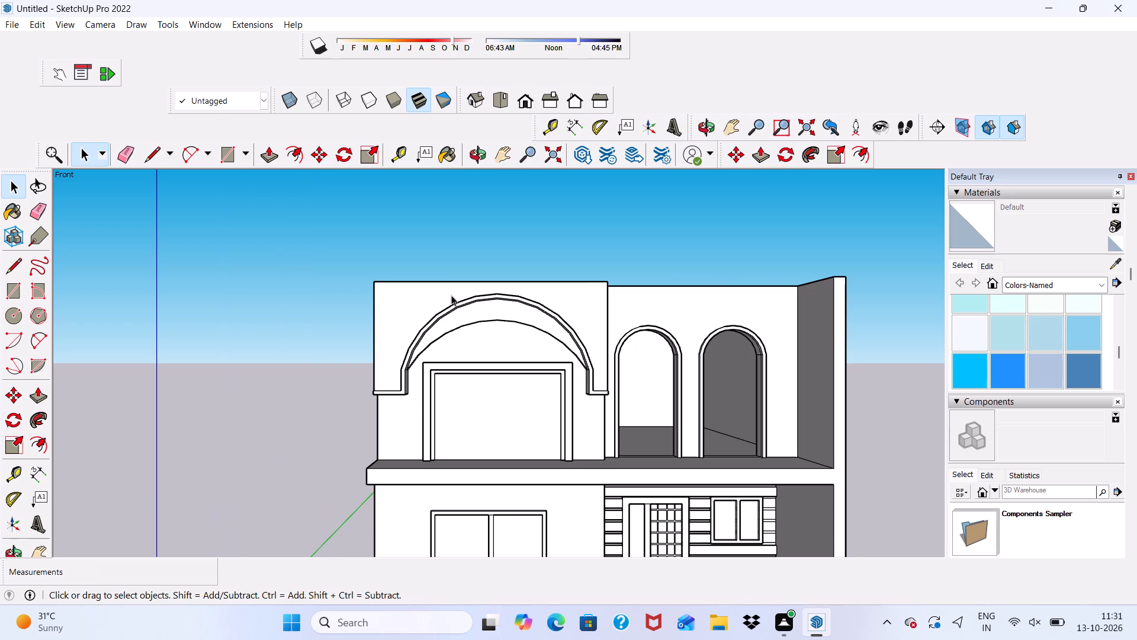
pyautogui.scroll(7, 464, 306)
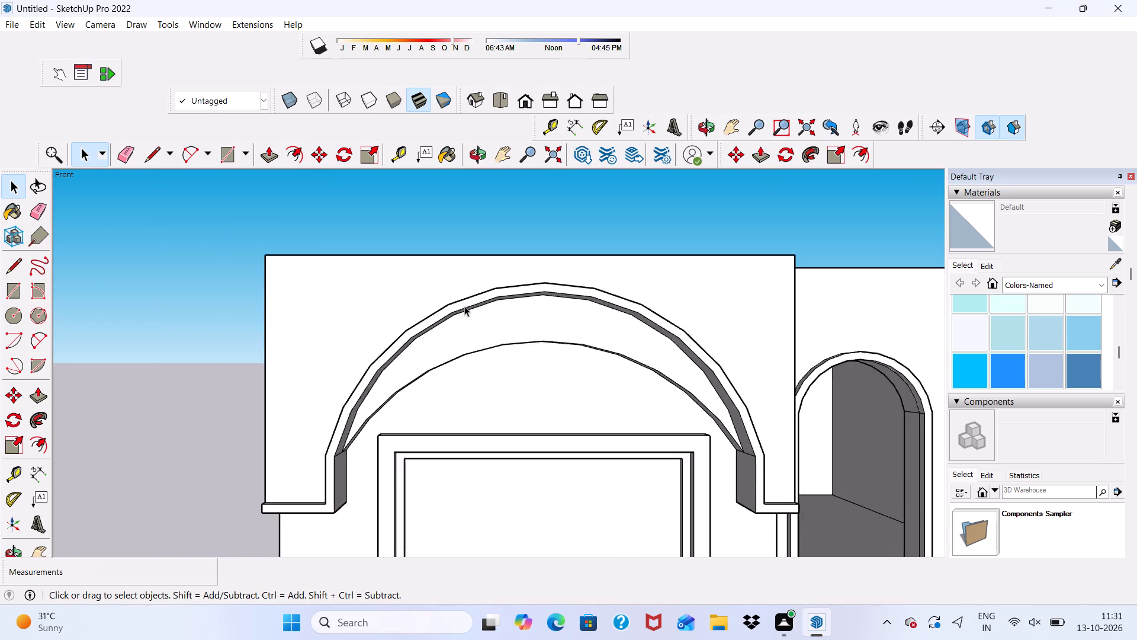
pyautogui.scroll(4, 464, 306)
pyautogui.click(464, 302)
pyautogui.scroll(-5, 457, 290)
pyautogui.moveTo(467, 309); pyautogui.dragTo(467, 211, button='middle')
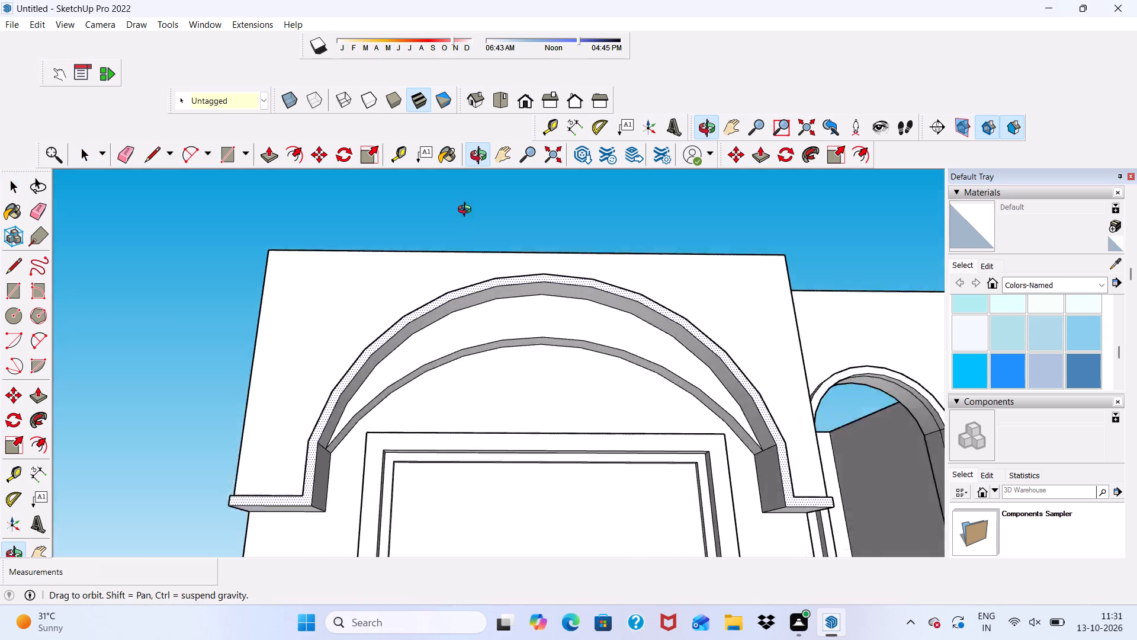
pyautogui.moveTo(467, 211); pyautogui.dragTo(440, 292, button='middle')
pyautogui.scroll(-8, 484, 289)
pyautogui.scroll(6, 537, 520)
pyautogui.scroll(1, 266, 163)
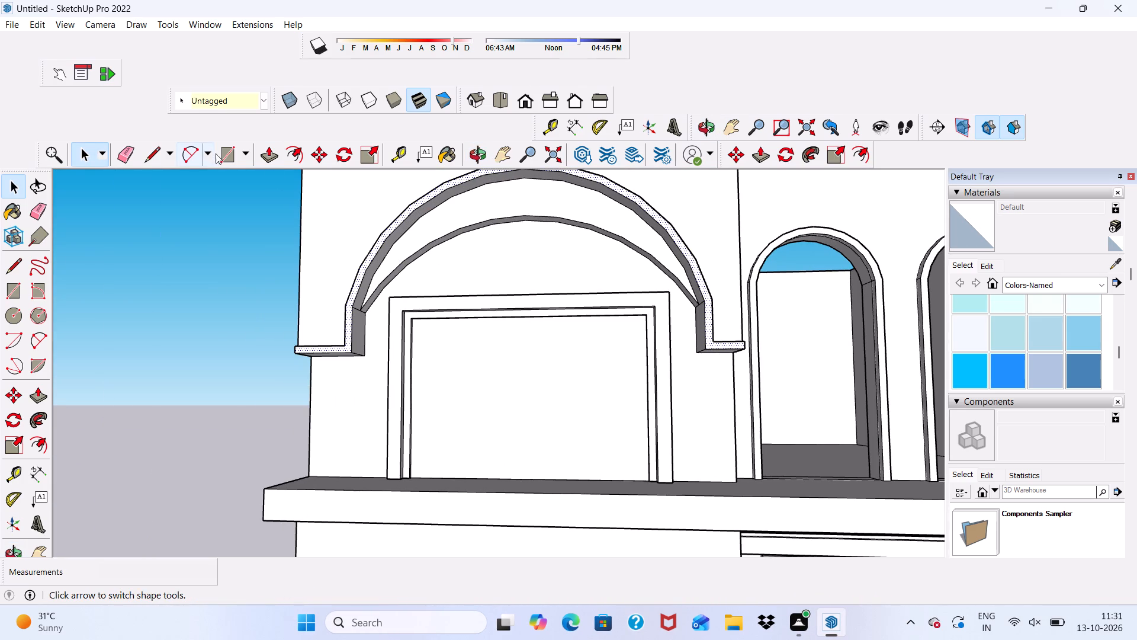
# Draw a thin vertical rectangle about 1 13/16" by 5' 10 3/4" from the rectangular opening's top-edge midpoint down to the ledge.
pyautogui.moveTo(223, 153); pyautogui.dragTo(251, 165)
pyautogui.scroll(11, 598, 340)
pyautogui.scroll(-2, 542, 299)
pyautogui.moveTo(545, 311); pyautogui.dragTo(533, 214, button='middle')
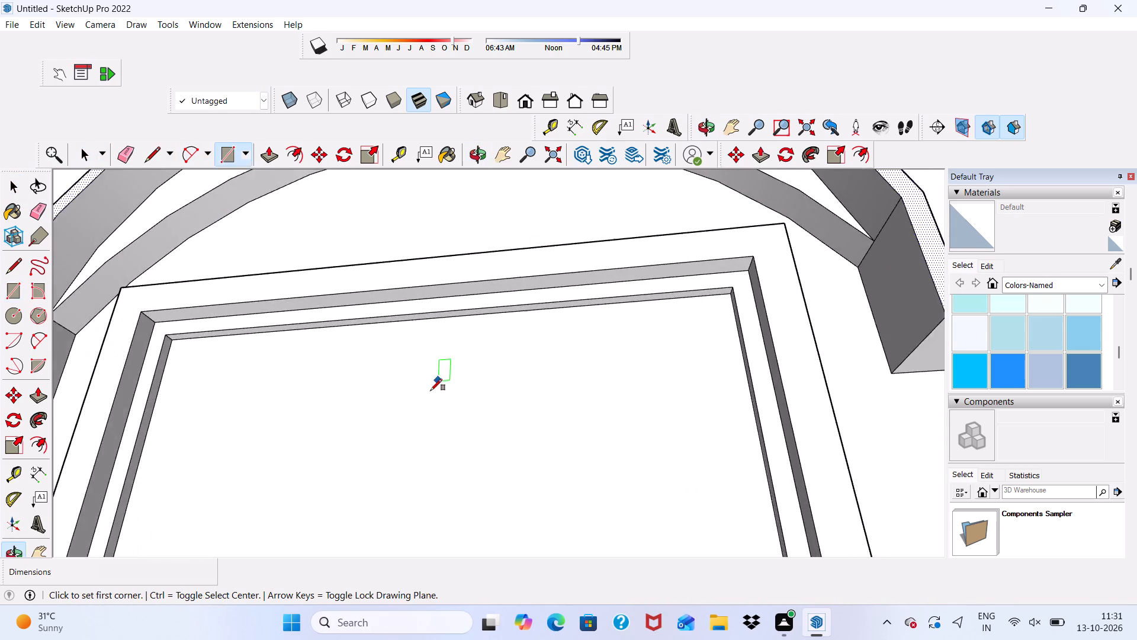
pyautogui.scroll(5, 431, 391)
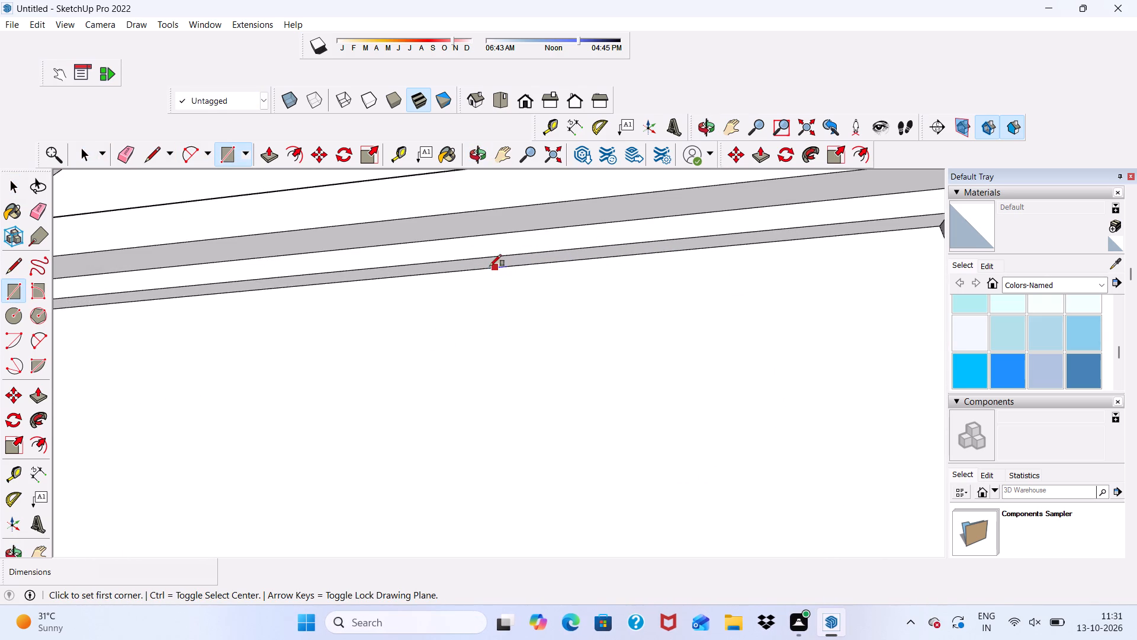
pyautogui.click(432, 273)
pyautogui.scroll(-15, 493, 282)
pyautogui.moveTo(579, 379); pyautogui.dragTo(579, 466, button='middle')
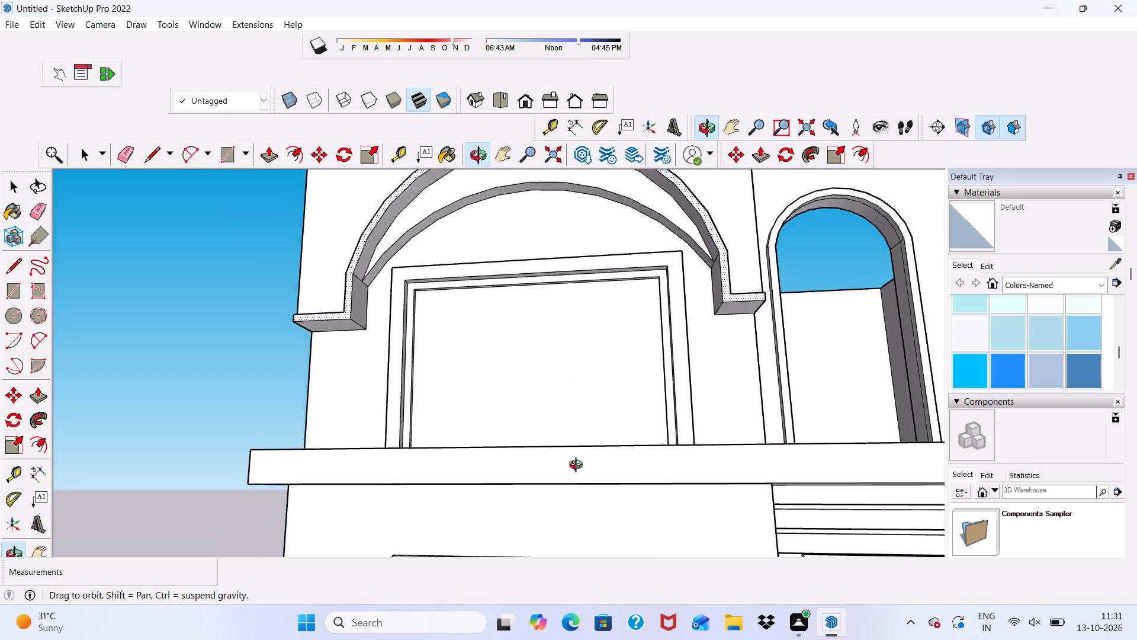
pyautogui.moveTo(579, 466); pyautogui.dragTo(580, 529, button='middle')
pyautogui.scroll(10, 523, 428)
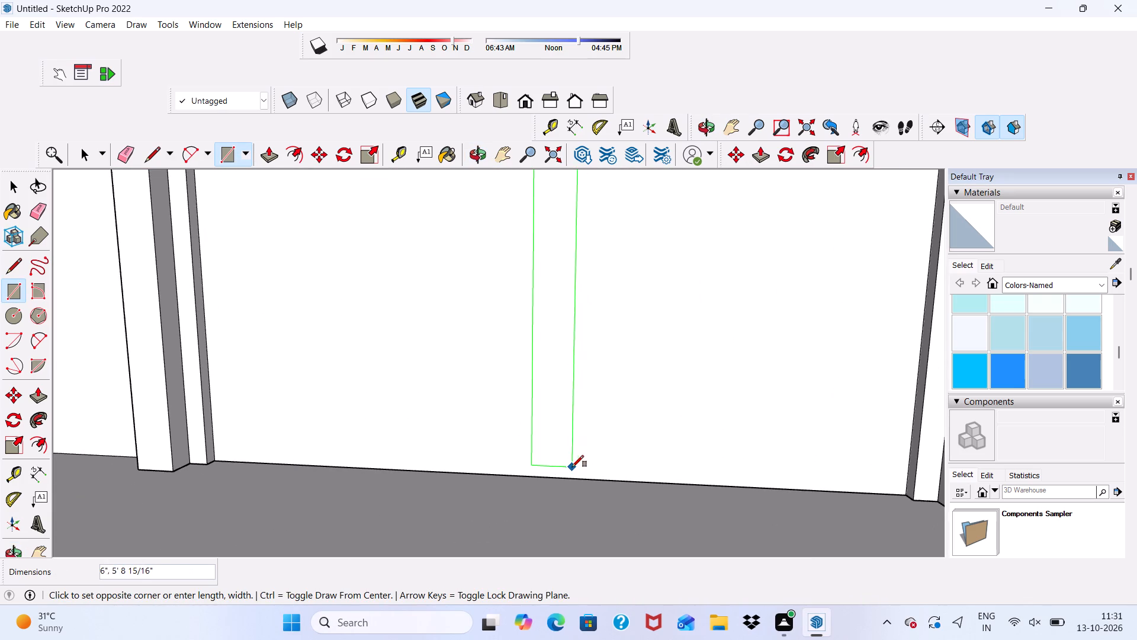
pyautogui.scroll(5, 562, 484)
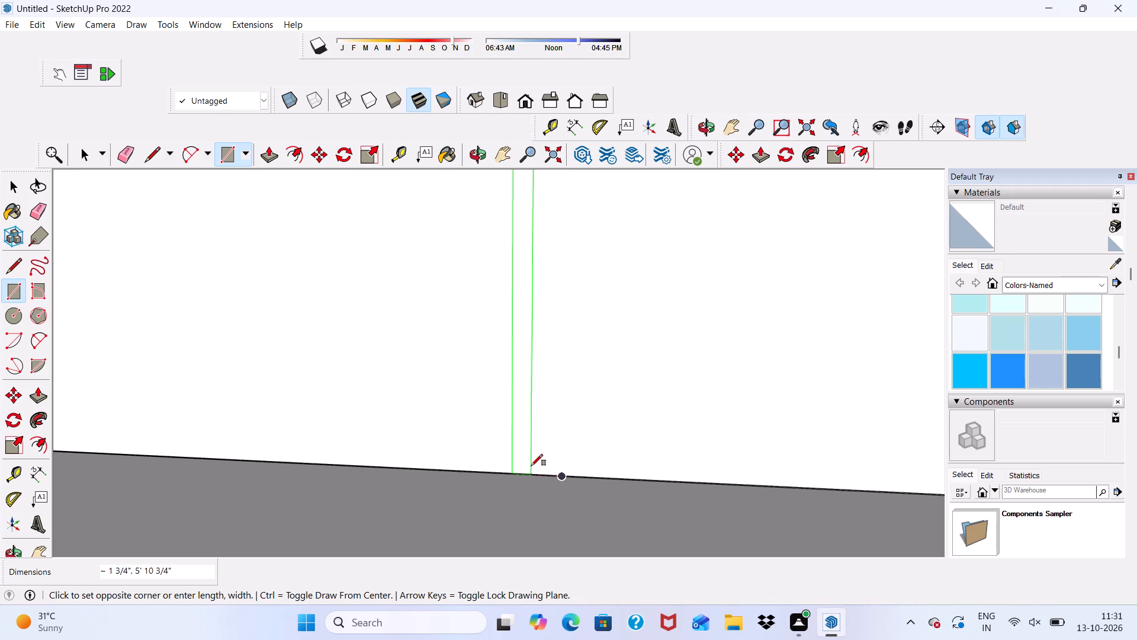
pyautogui.click(532, 470)
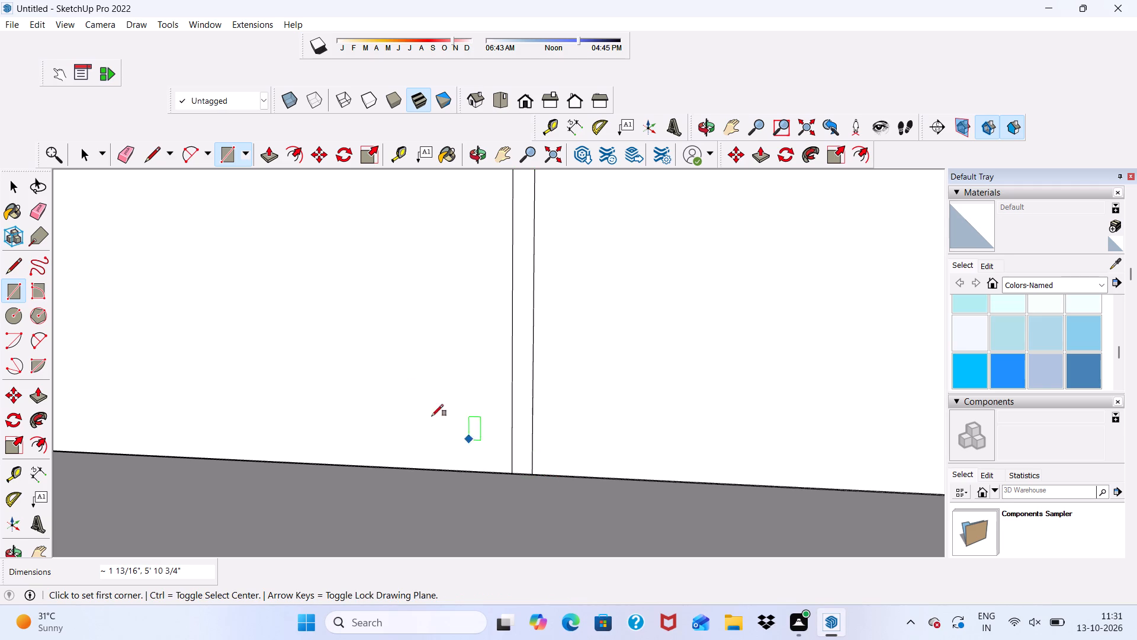
# Push/Pull the thin vertical strip in the middle of the rectangular opening outward by 3" as a mullion.
pyautogui.scroll(1, 364, 350)
pyautogui.click(274, 151)
pyautogui.scroll(3, 583, 340)
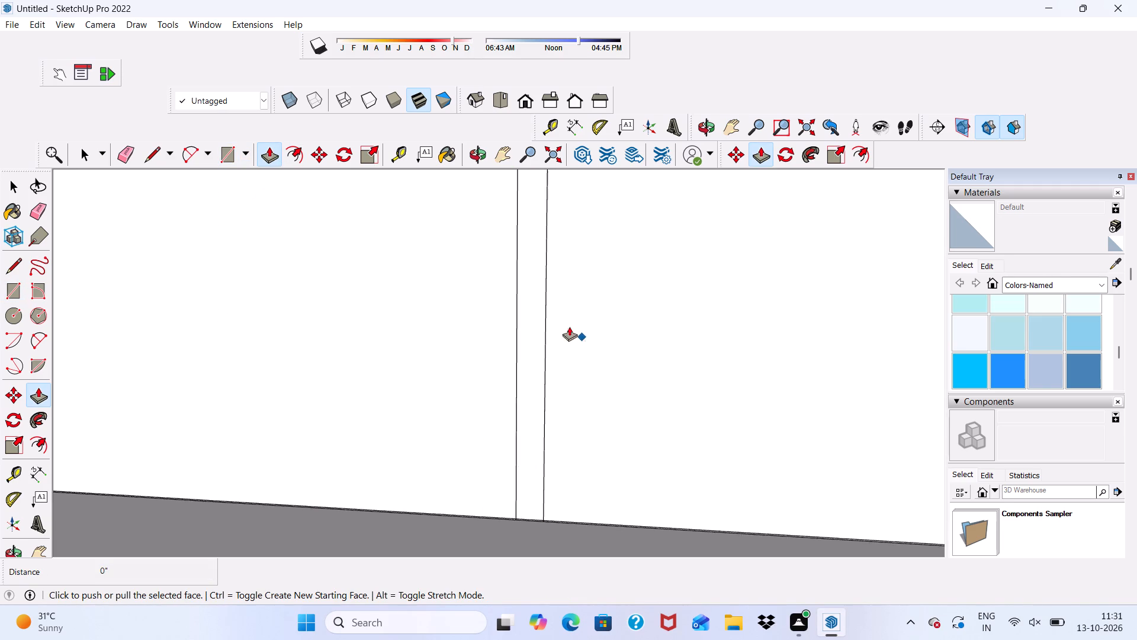
pyautogui.click(522, 308)
pyautogui.press('space')
pyautogui.press('space')
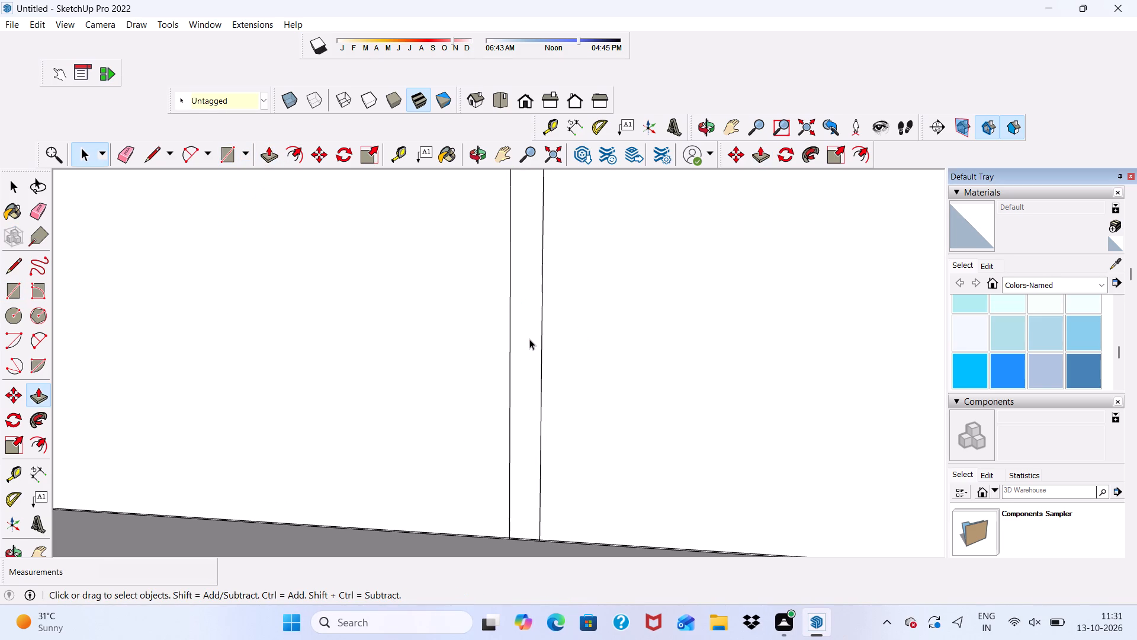
pyautogui.click(529, 338)
pyautogui.click(269, 151)
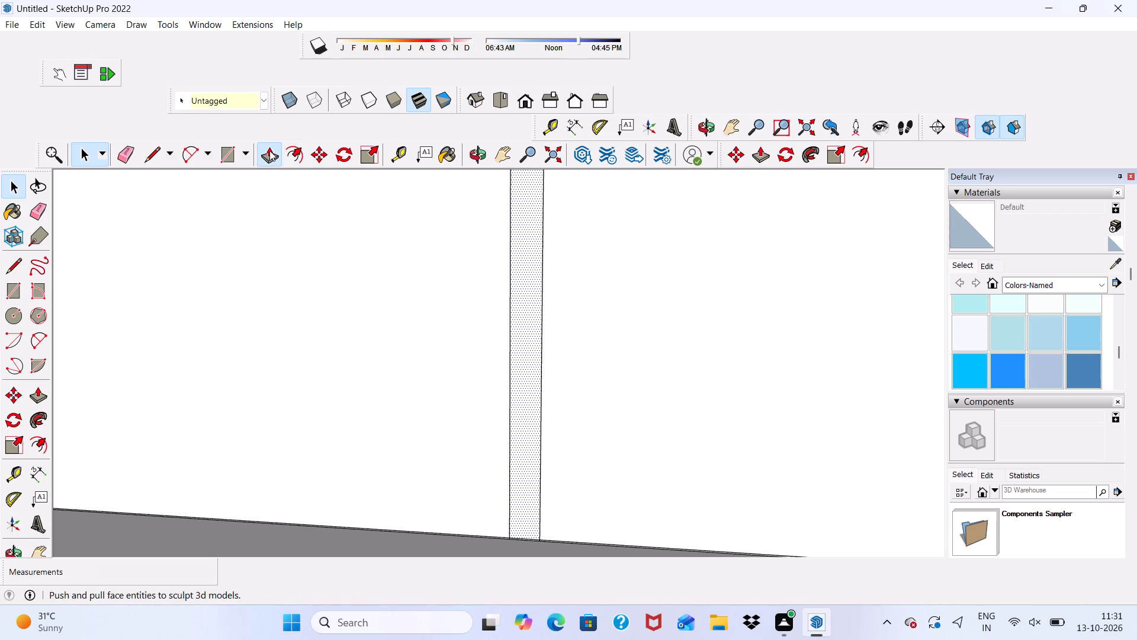
pyautogui.click(518, 387)
pyautogui.scroll(-3, 525, 404)
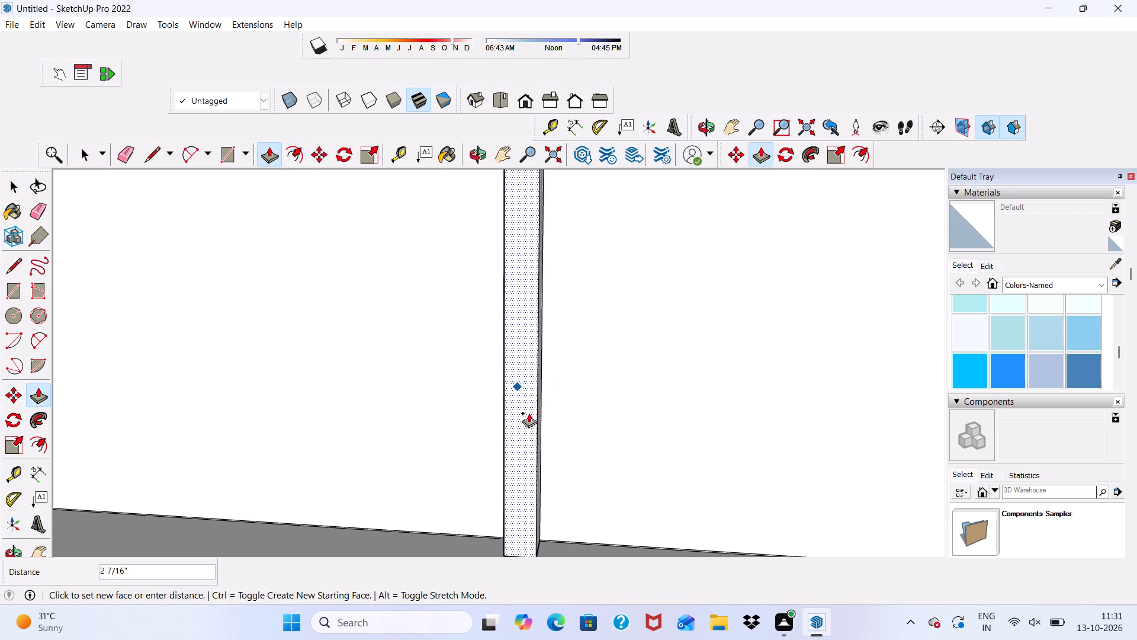
pyautogui.scroll(-2, 529, 413)
pyautogui.scroll(-4, 421, 415)
pyautogui.press('2')
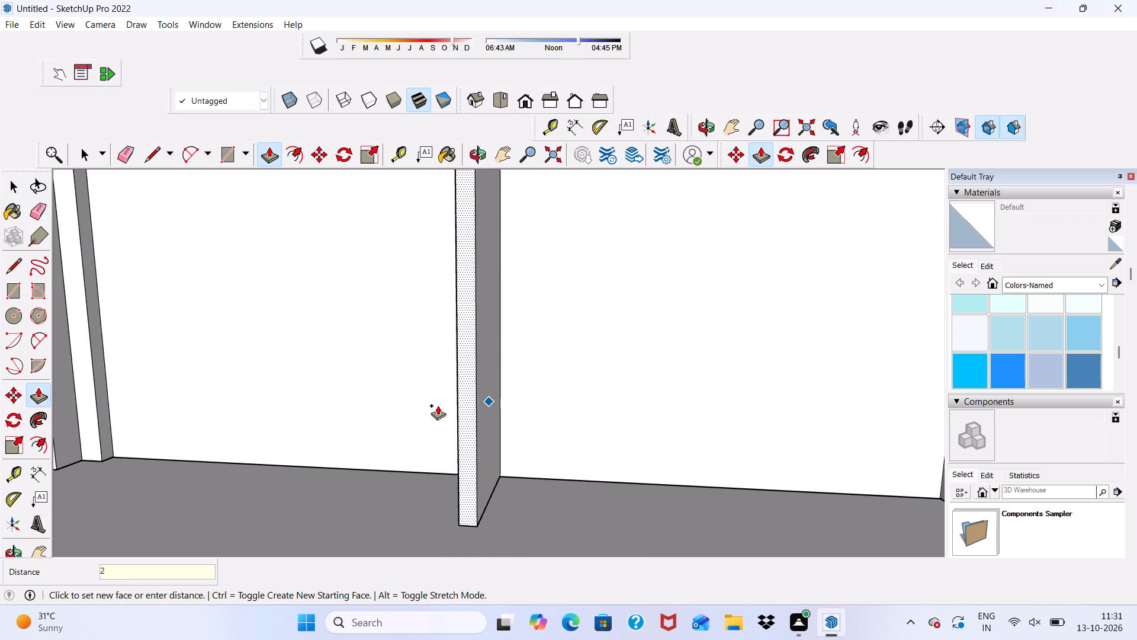
pyautogui.press('BackSpace')
pyautogui.press('3')
pyautogui.hotkey('shift', '"')
pyautogui.press('Return')
pyautogui.press('space')
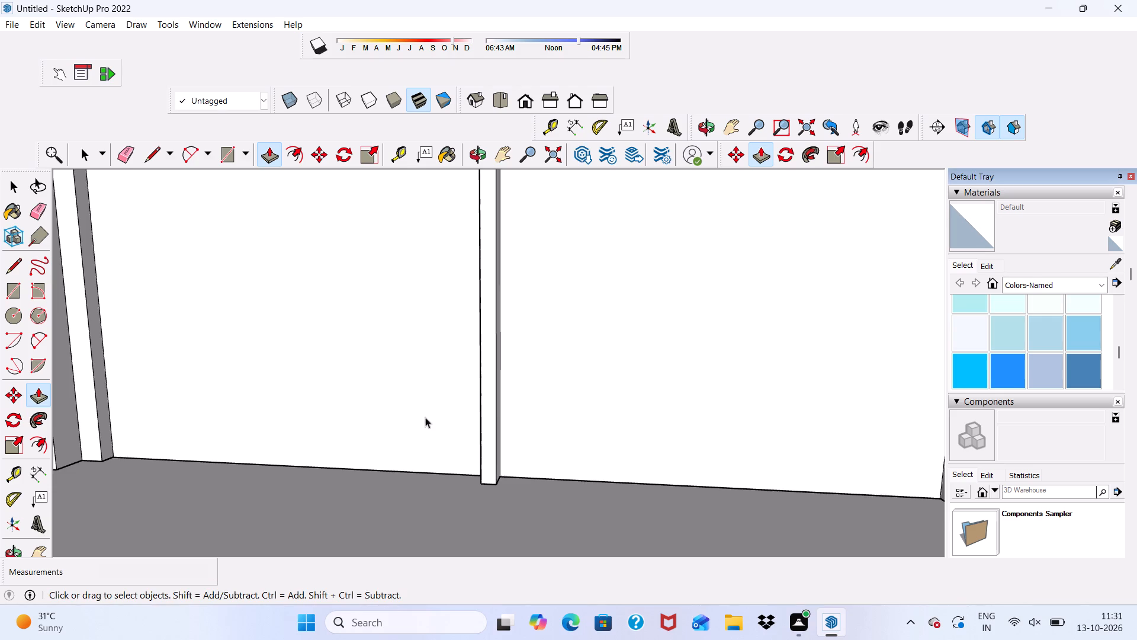
# Examine the rectangular opening's central mullion up close and within the whole front facade.
pyautogui.scroll(-5, 412, 534)
pyautogui.scroll(4, 406, 521)
pyautogui.scroll(-19, 415, 534)
pyautogui.moveTo(412, 365); pyautogui.dragTo(435, 247, button='middle')
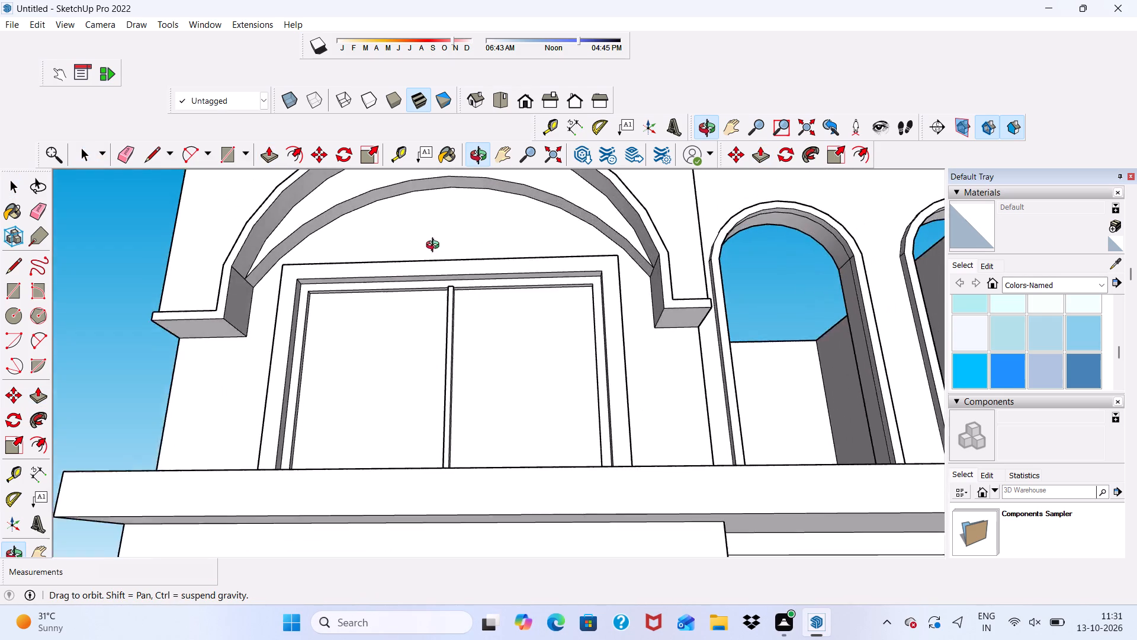
pyautogui.moveTo(435, 247); pyautogui.dragTo(428, 324, button='middle')
pyautogui.scroll(5, 432, 331)
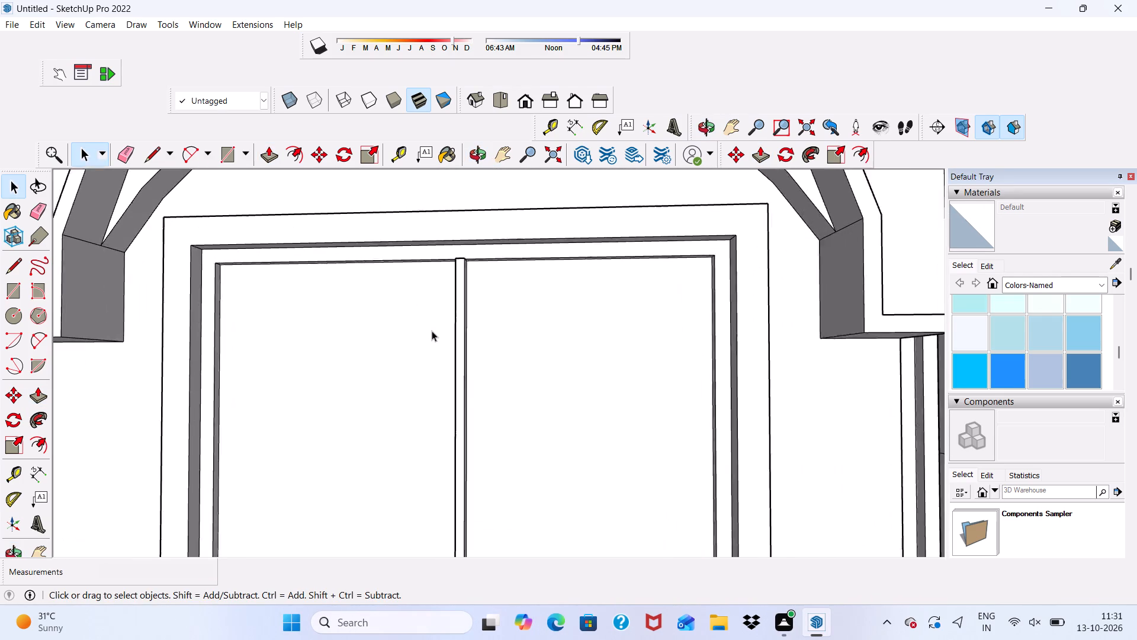
pyautogui.scroll(7, 432, 331)
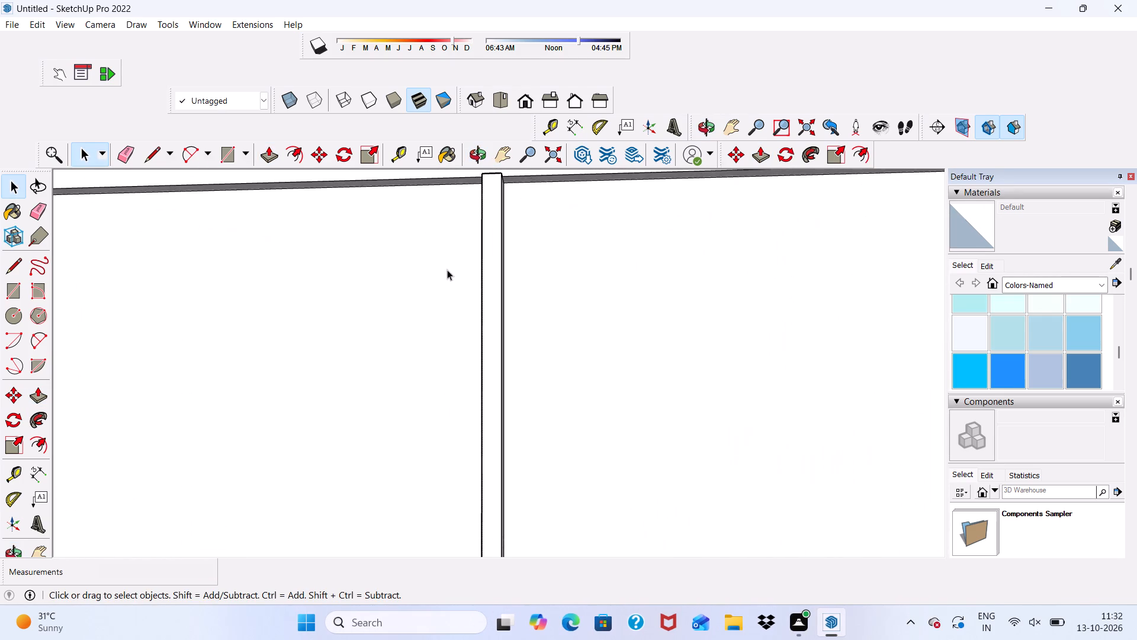
pyautogui.scroll(-12, 457, 297)
pyautogui.moveTo(460, 316); pyautogui.dragTo(454, 353, button='middle')
pyautogui.scroll(1, 459, 347)
pyautogui.scroll(-8, 452, 329)
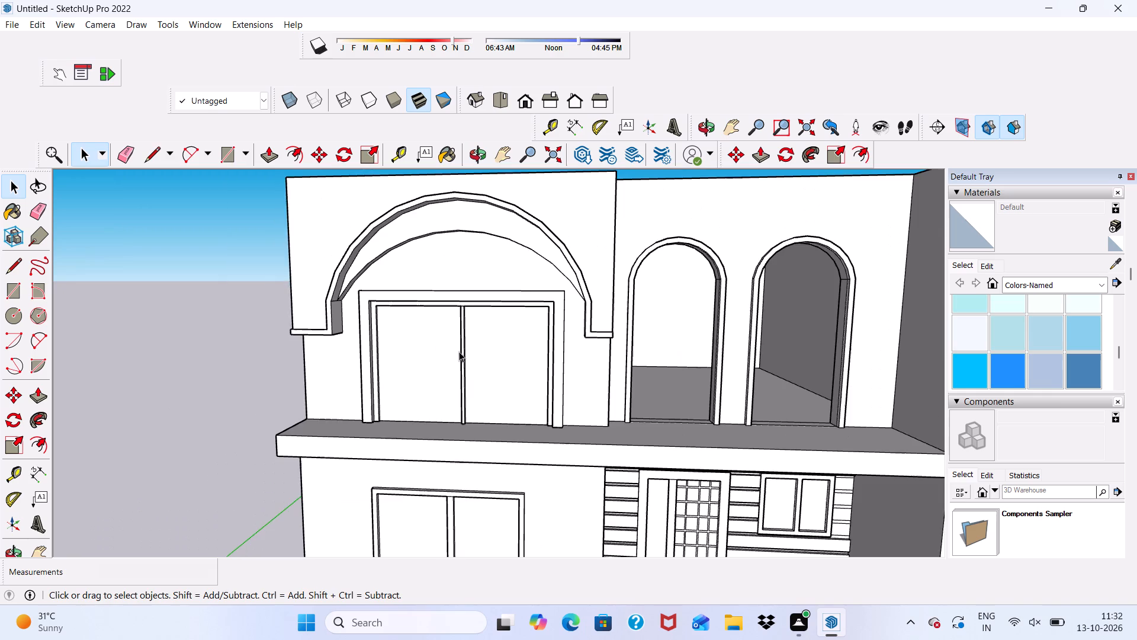
pyautogui.moveTo(496, 257); pyautogui.dragTo(509, 236, button='middle')
pyautogui.scroll(-4, 502, 274)
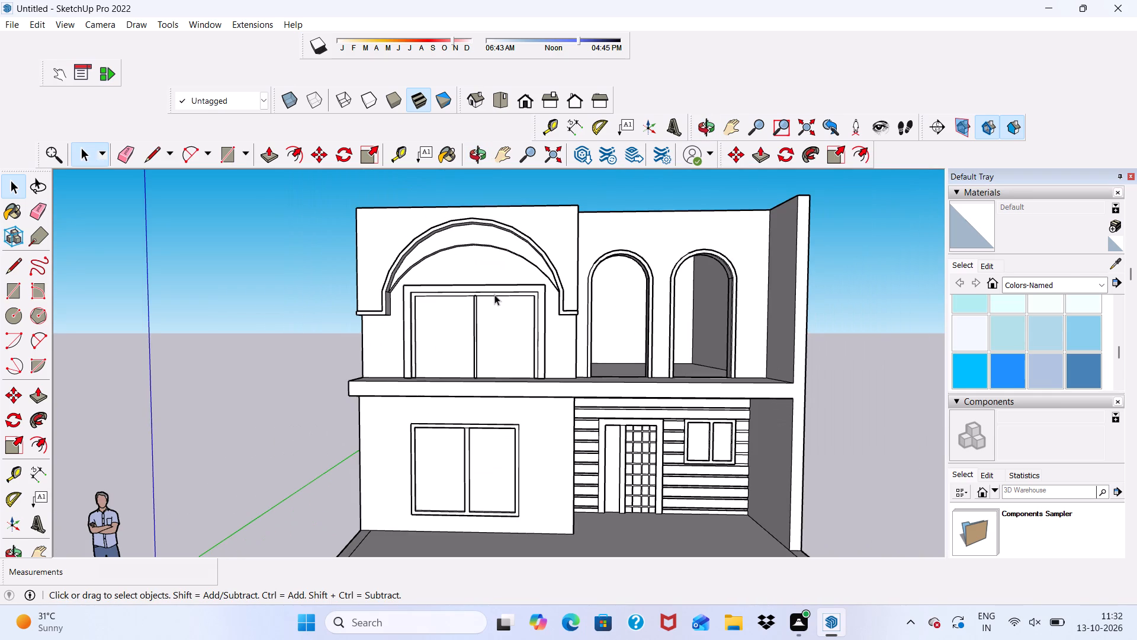
# Draw a vertical line about 4' 6 1/4" long on the projecting wall, from the large arch border's left foot down to the ledge.
pyautogui.scroll(3, 522, 359)
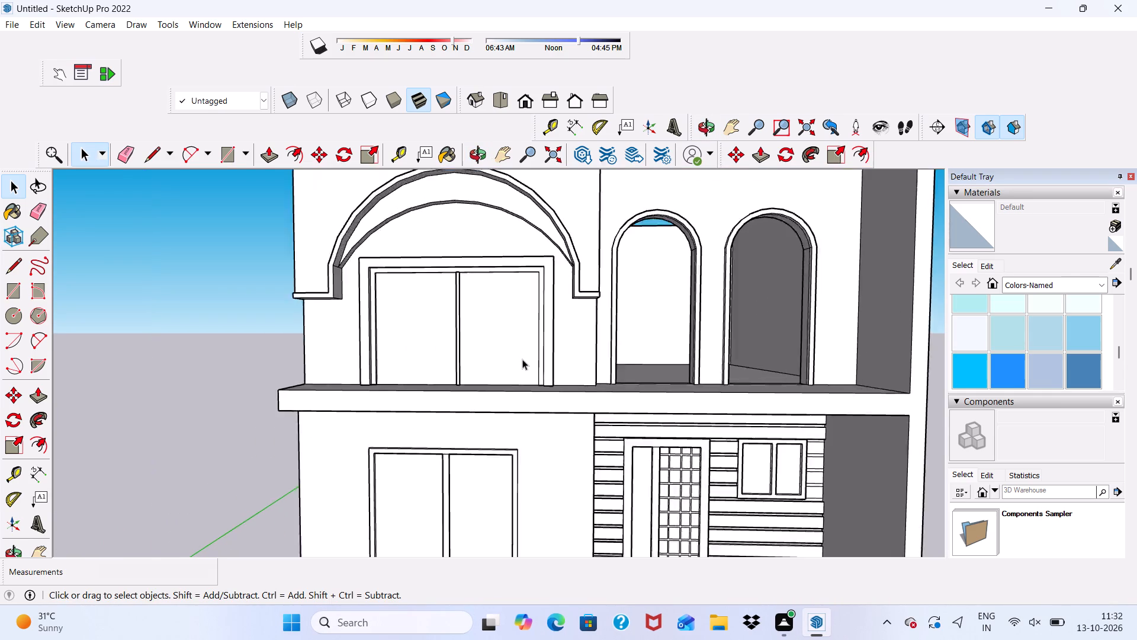
pyautogui.scroll(3, 522, 359)
pyautogui.scroll(-7, 504, 331)
pyautogui.moveTo(505, 345); pyautogui.dragTo(513, 340, button='middle')
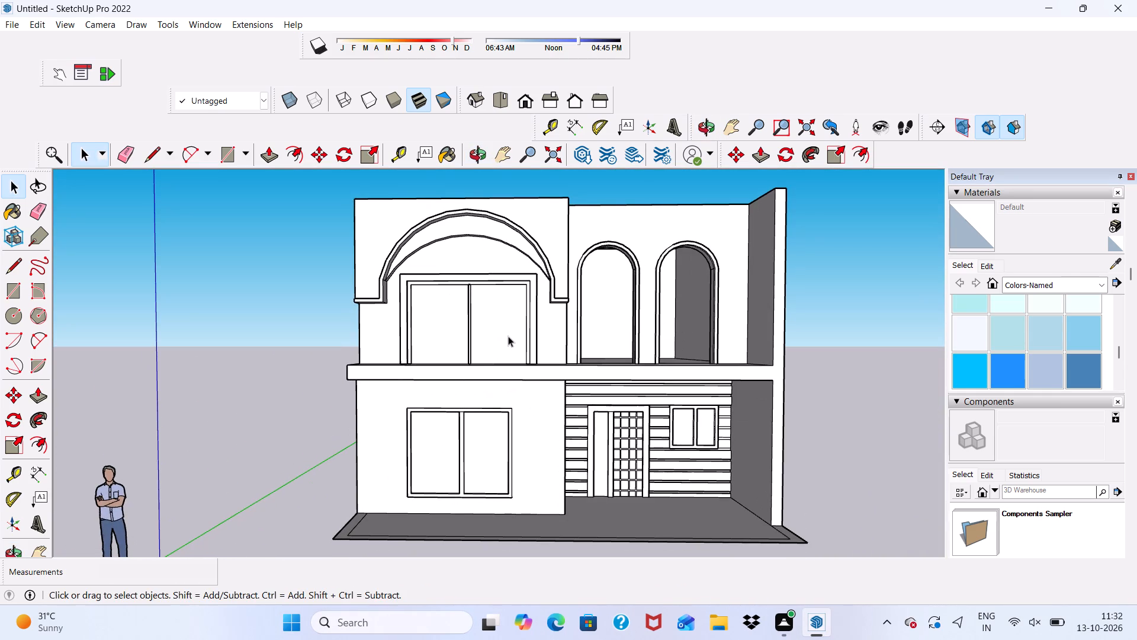
pyautogui.scroll(6, 381, 300)
pyautogui.click(384, 331)
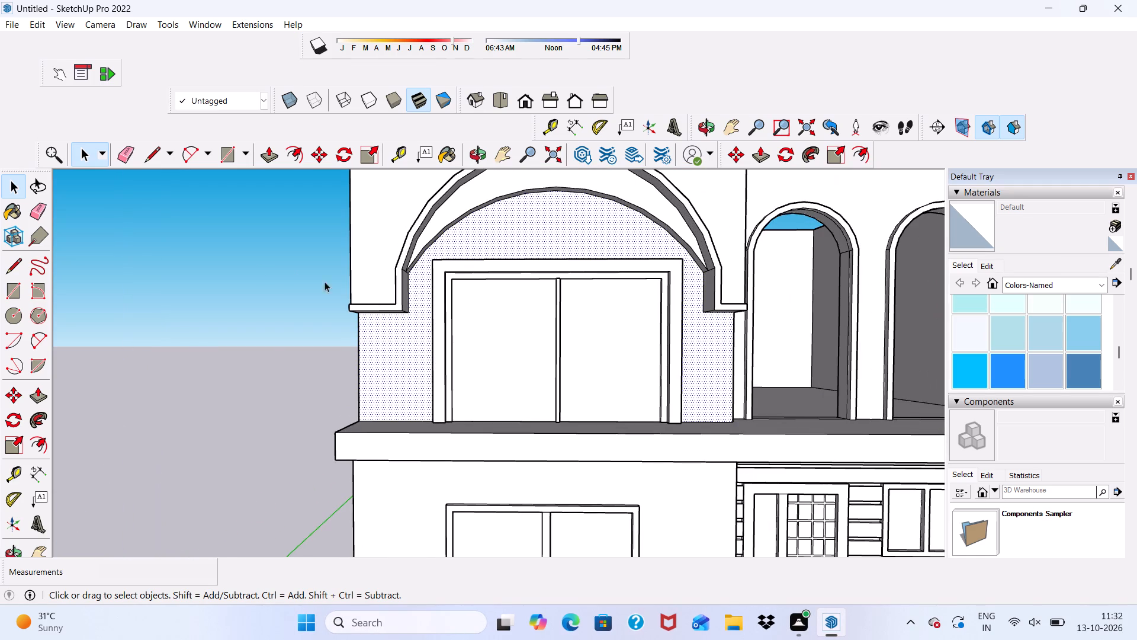
pyautogui.moveTo(146, 159); pyautogui.dragTo(150, 164)
pyautogui.scroll(4, 417, 296)
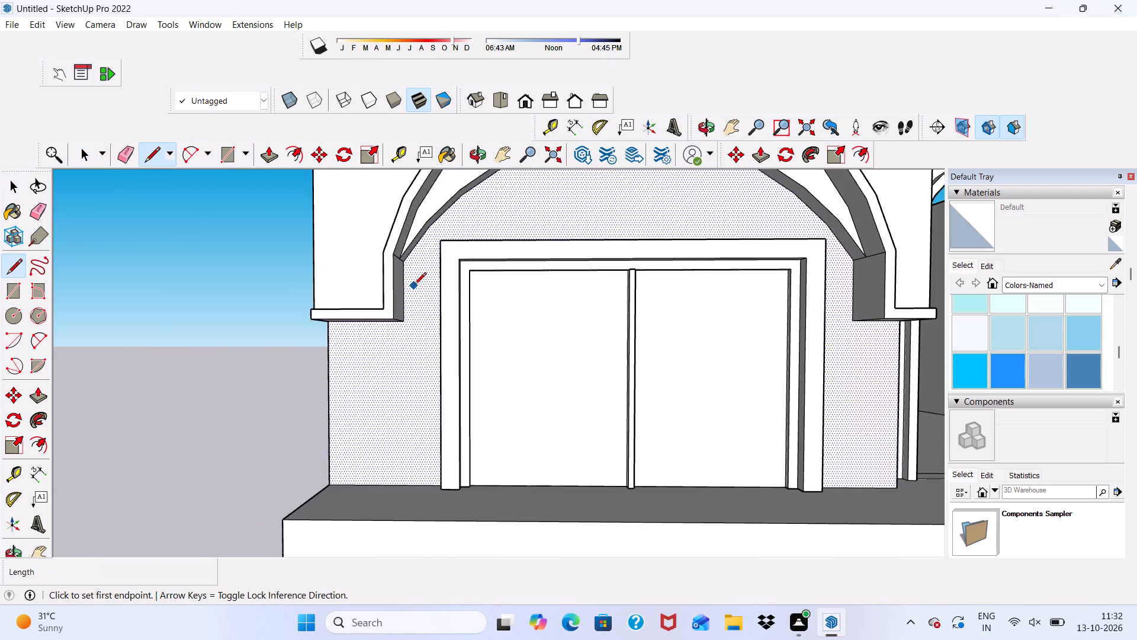
pyautogui.scroll(10, 414, 286)
pyautogui.click(397, 316)
pyautogui.scroll(-5, 397, 311)
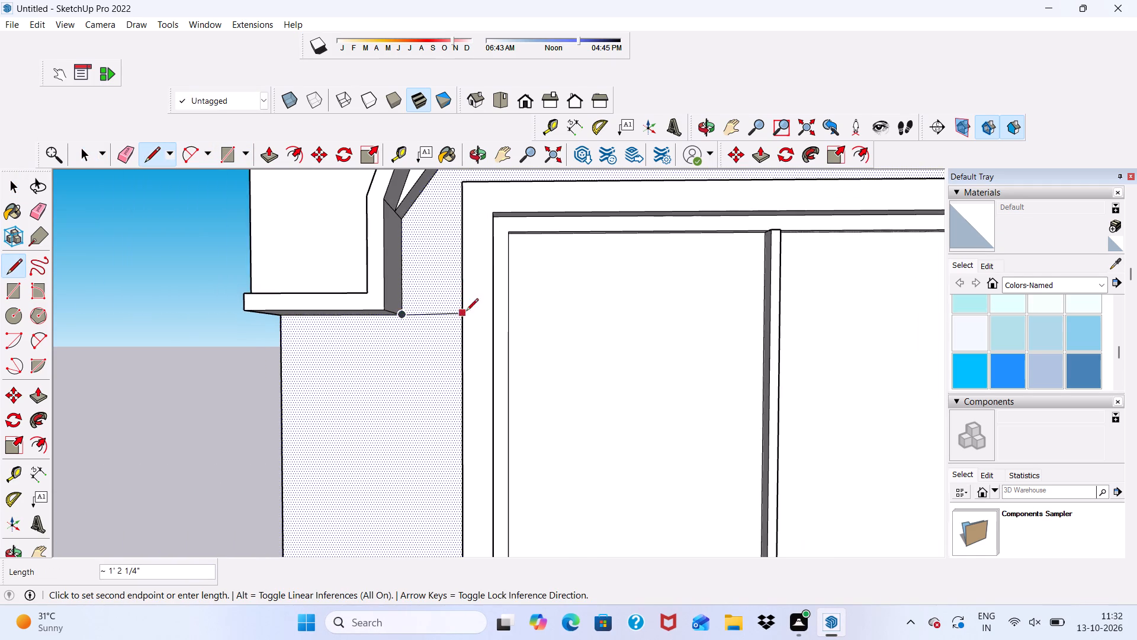
pyautogui.scroll(-5, 466, 312)
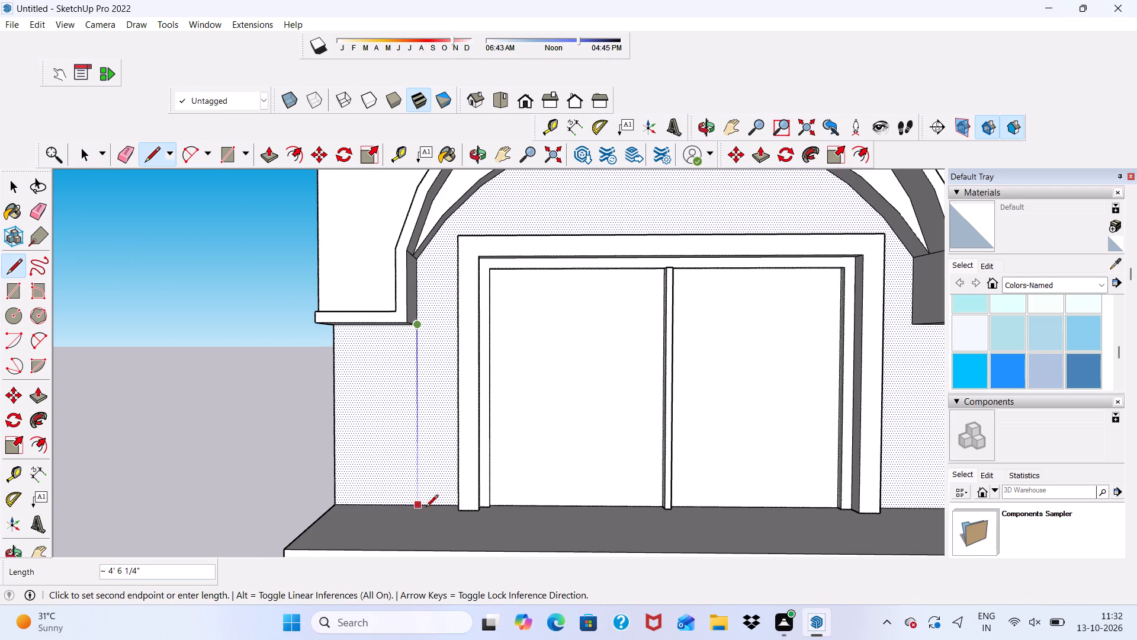
pyautogui.scroll(7, 412, 513)
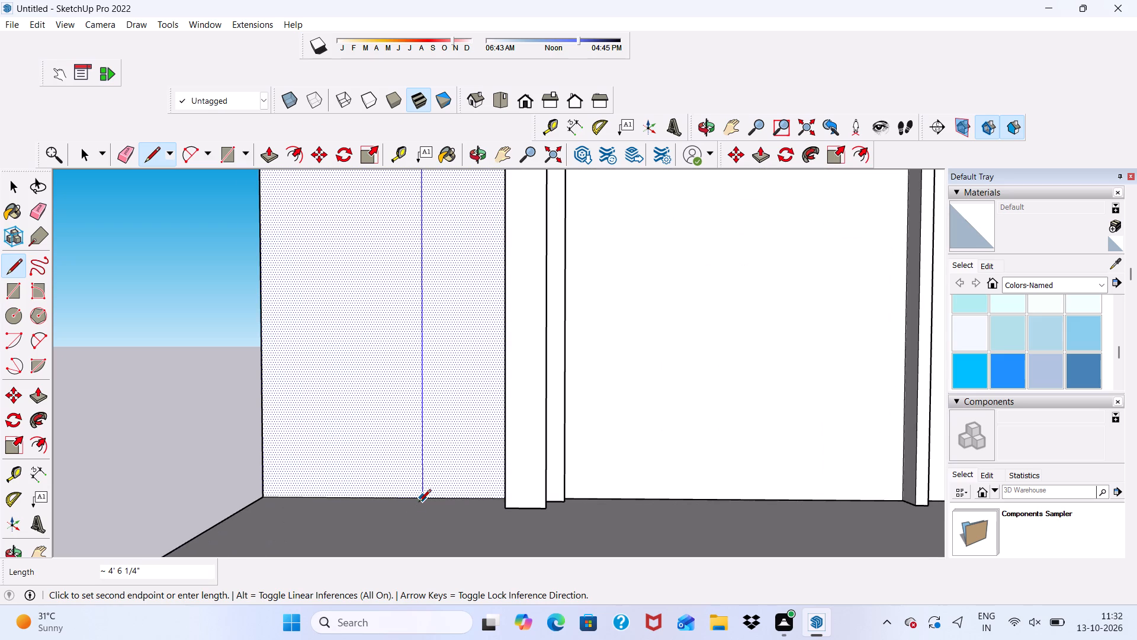
pyautogui.click(420, 500)
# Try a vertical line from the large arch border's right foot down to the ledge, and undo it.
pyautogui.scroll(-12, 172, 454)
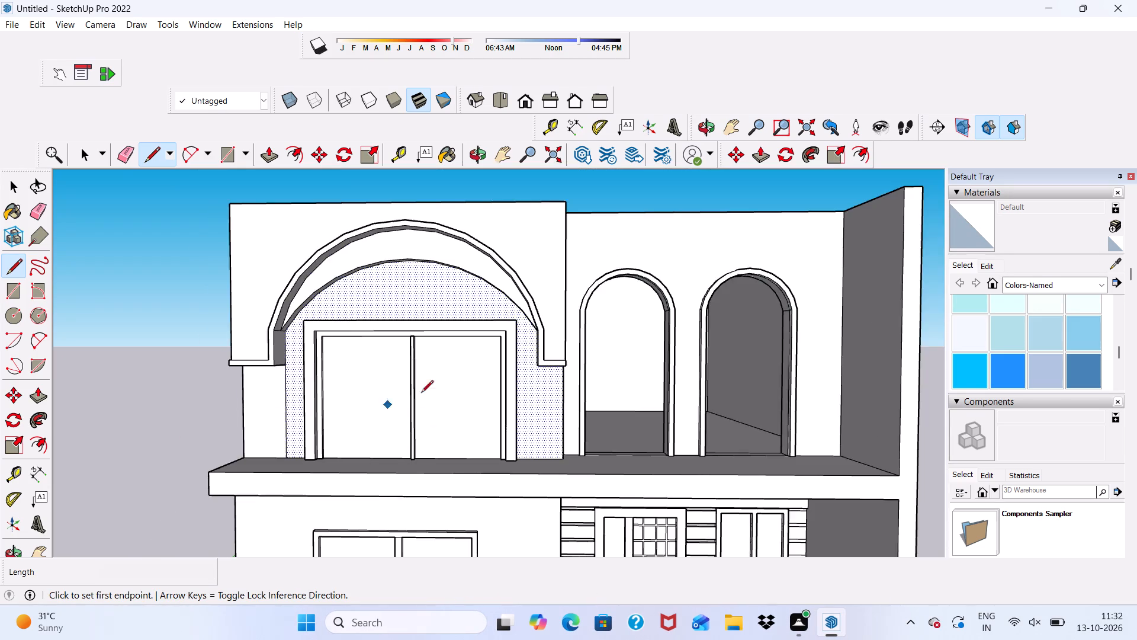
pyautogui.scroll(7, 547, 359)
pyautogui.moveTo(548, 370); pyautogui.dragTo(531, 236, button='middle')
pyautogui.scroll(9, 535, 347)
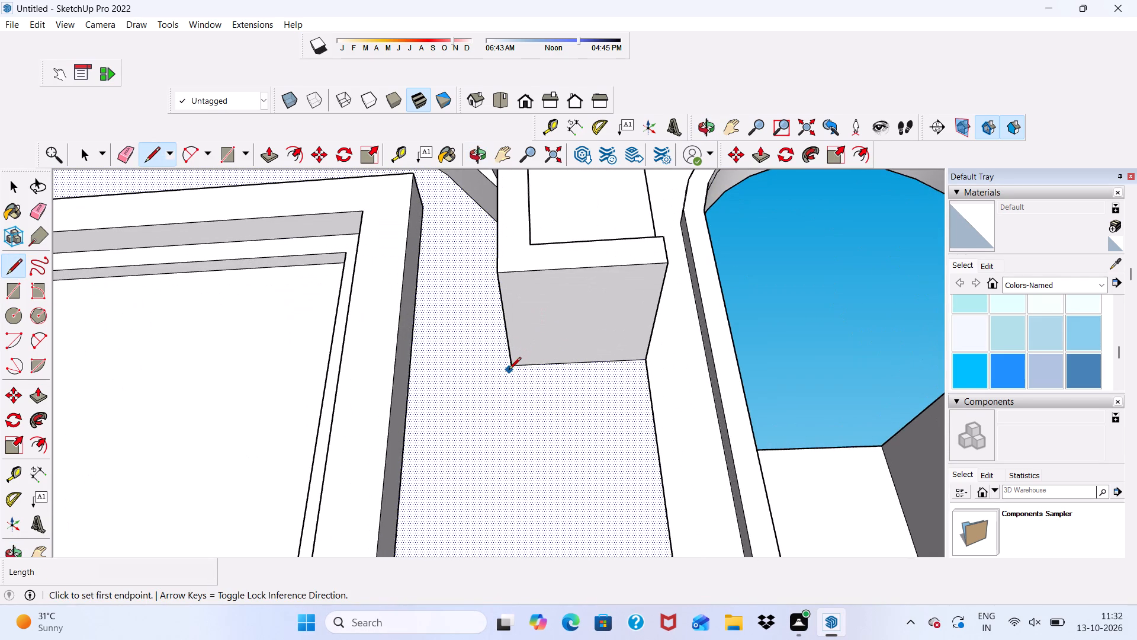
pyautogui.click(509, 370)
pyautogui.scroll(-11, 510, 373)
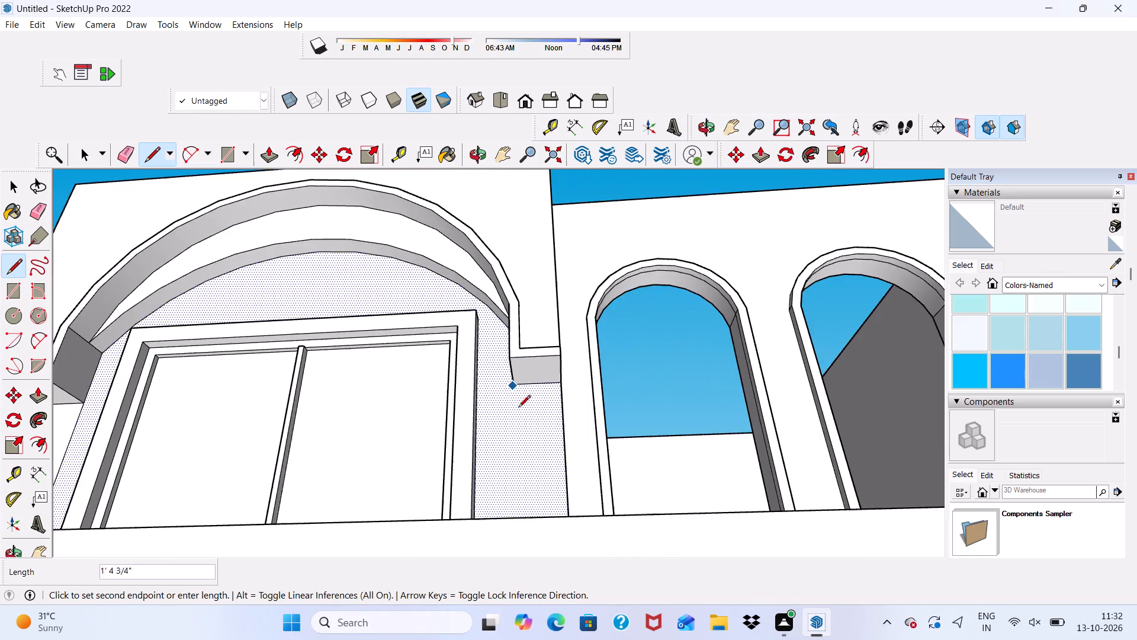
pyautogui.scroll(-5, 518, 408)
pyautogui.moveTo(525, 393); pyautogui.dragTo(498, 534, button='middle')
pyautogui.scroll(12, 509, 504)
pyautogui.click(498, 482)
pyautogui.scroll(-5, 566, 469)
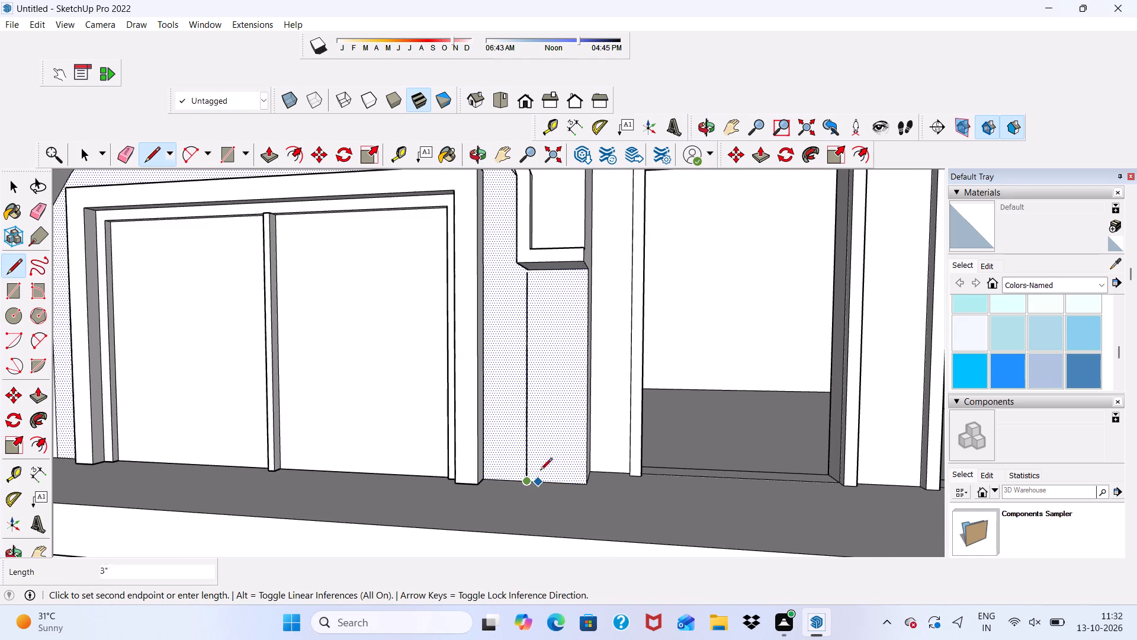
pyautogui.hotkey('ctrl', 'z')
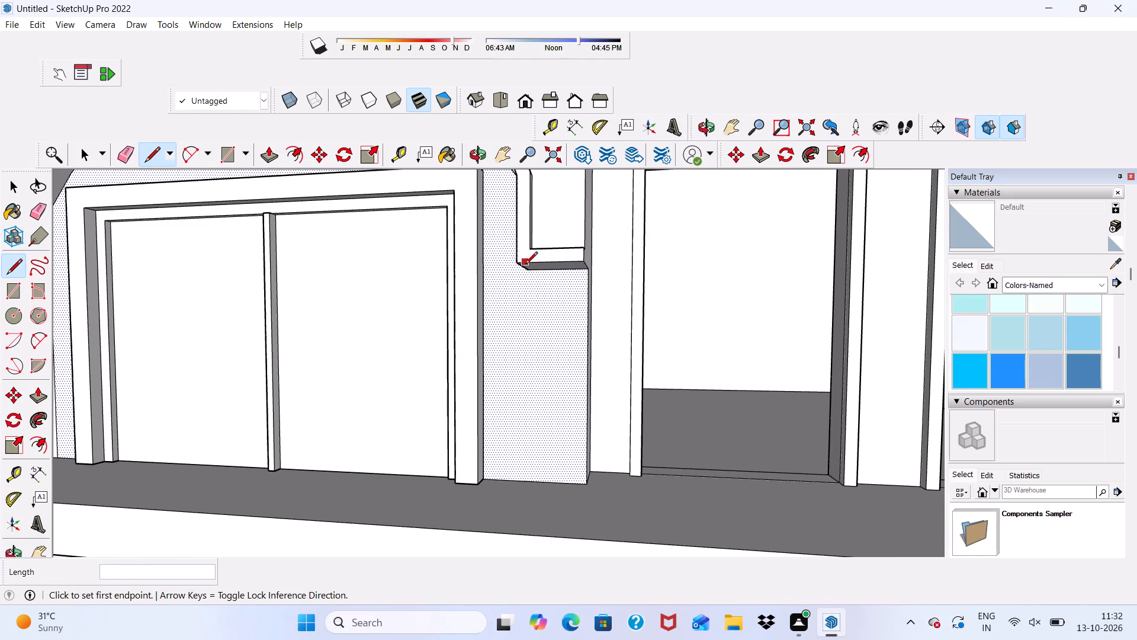
# Draw a vertical line about 4' 6 1/4" long from the arch border's right foot, at its back inner corner, down to the ledge.
pyautogui.scroll(17, 525, 265)
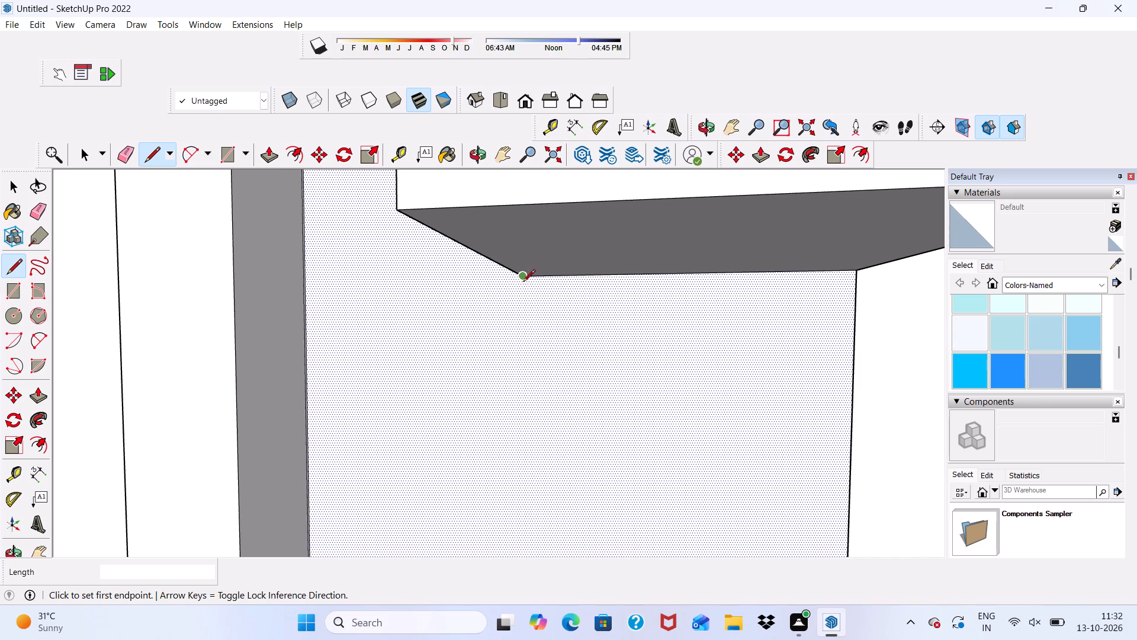
pyautogui.scroll(11, 523, 287)
pyautogui.click(526, 263)
pyautogui.scroll(-6, 548, 300)
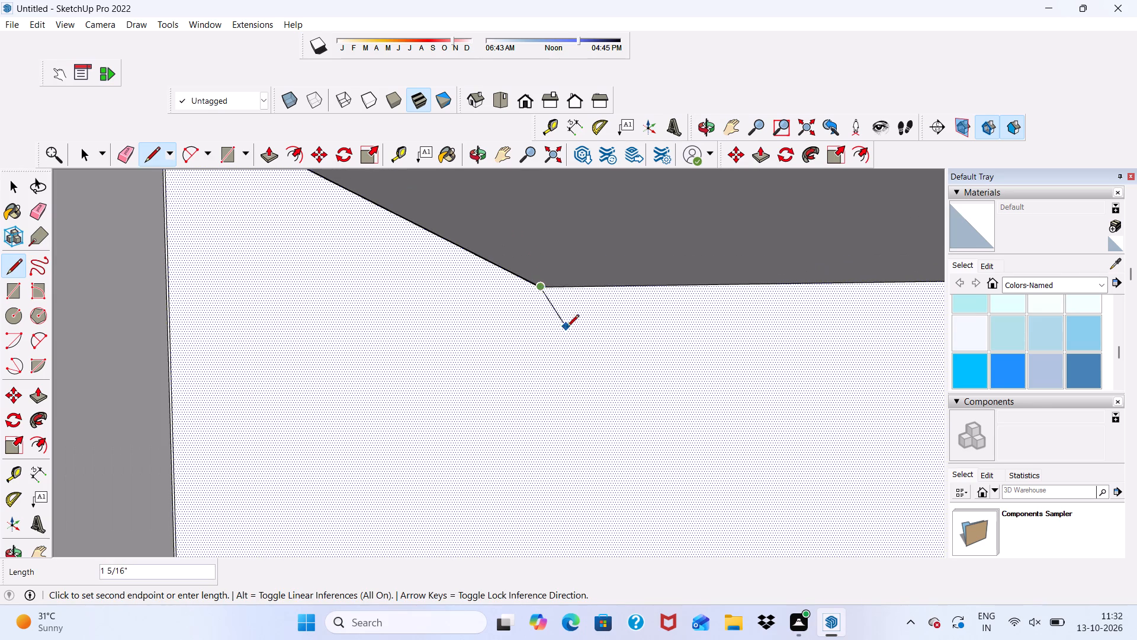
pyautogui.scroll(-14, 551, 286)
pyautogui.moveTo(567, 283); pyautogui.dragTo(549, 360, button='middle')
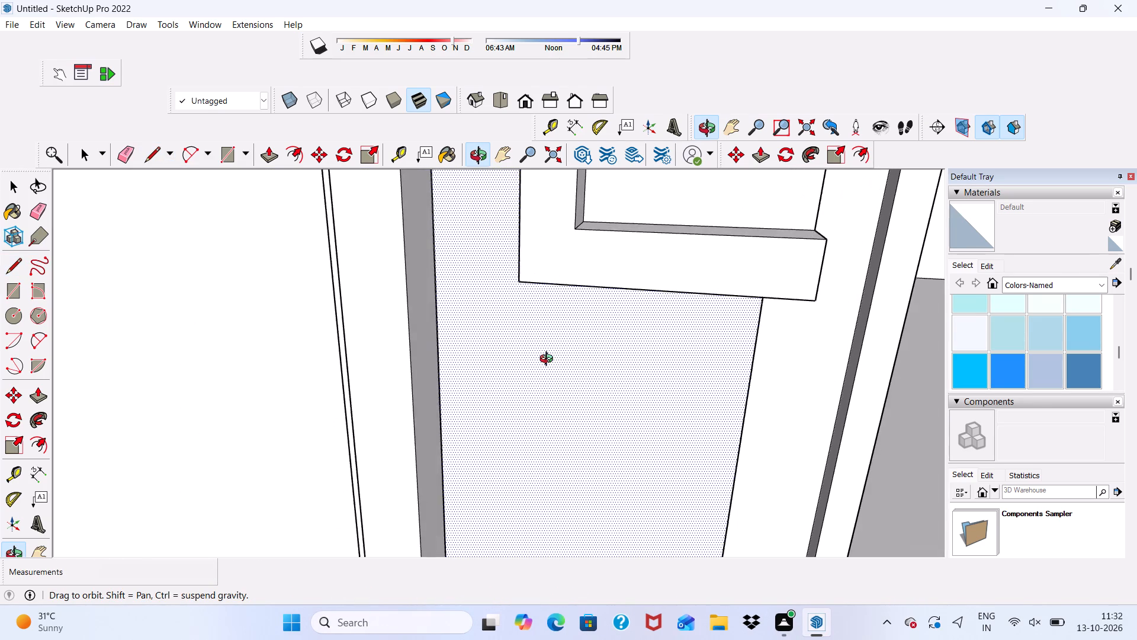
pyautogui.moveTo(549, 360); pyautogui.dragTo(545, 366, button='middle')
pyautogui.scroll(-15, 534, 336)
pyautogui.scroll(6, 528, 469)
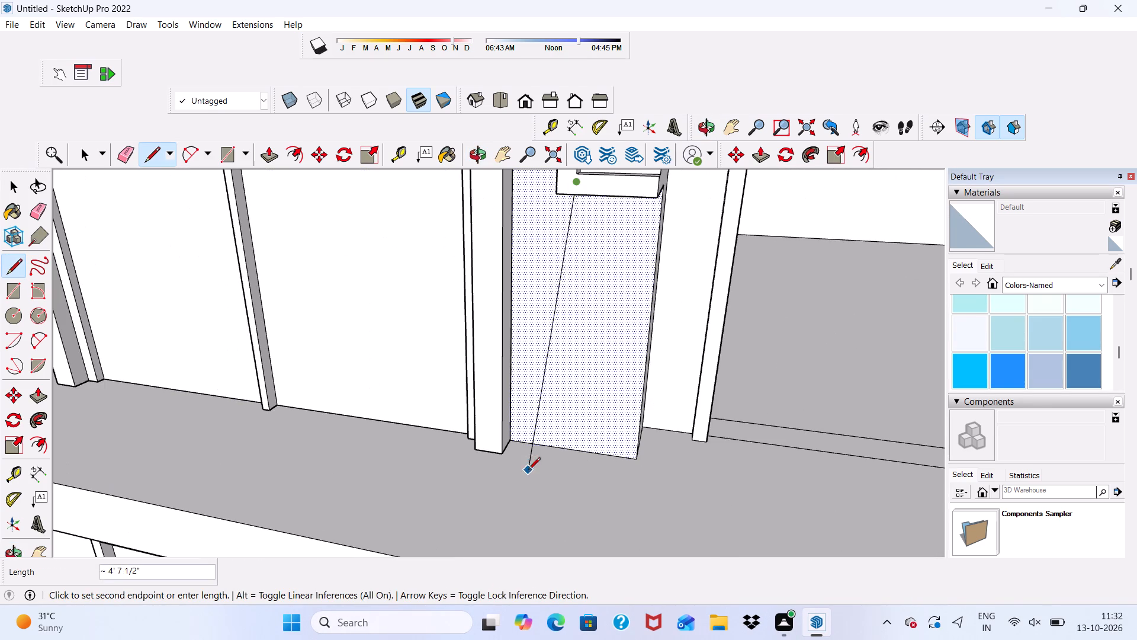
pyautogui.click(568, 449)
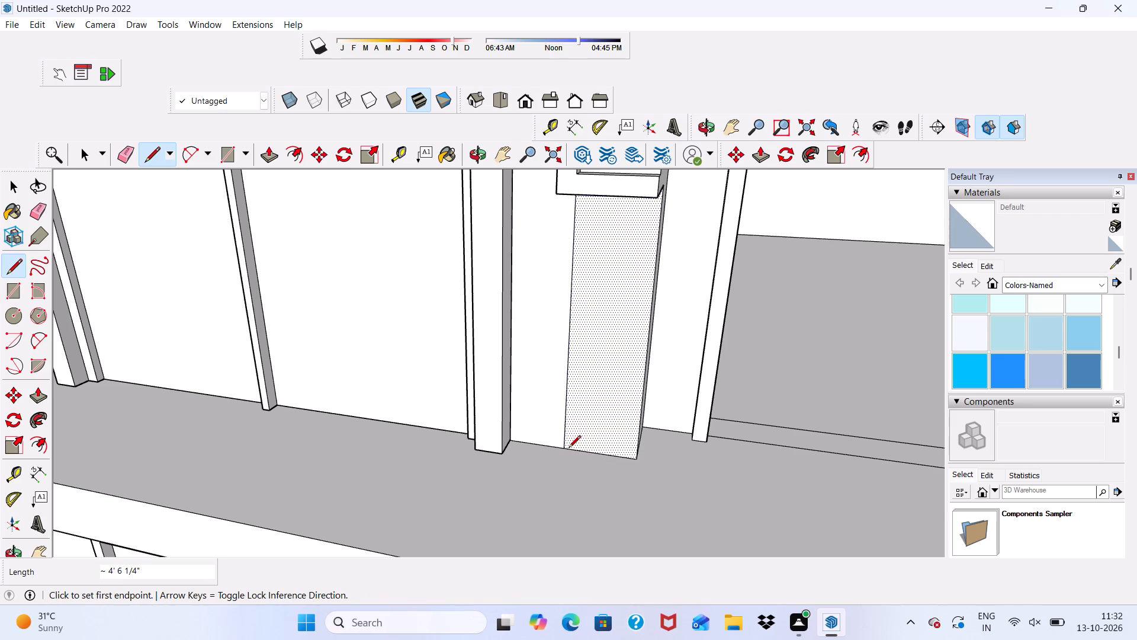
# Push/Pull the wall strip below the arch border's right foot outward by 6".
pyautogui.press('space')
pyautogui.scroll(-5, 579, 376)
pyautogui.click(584, 386)
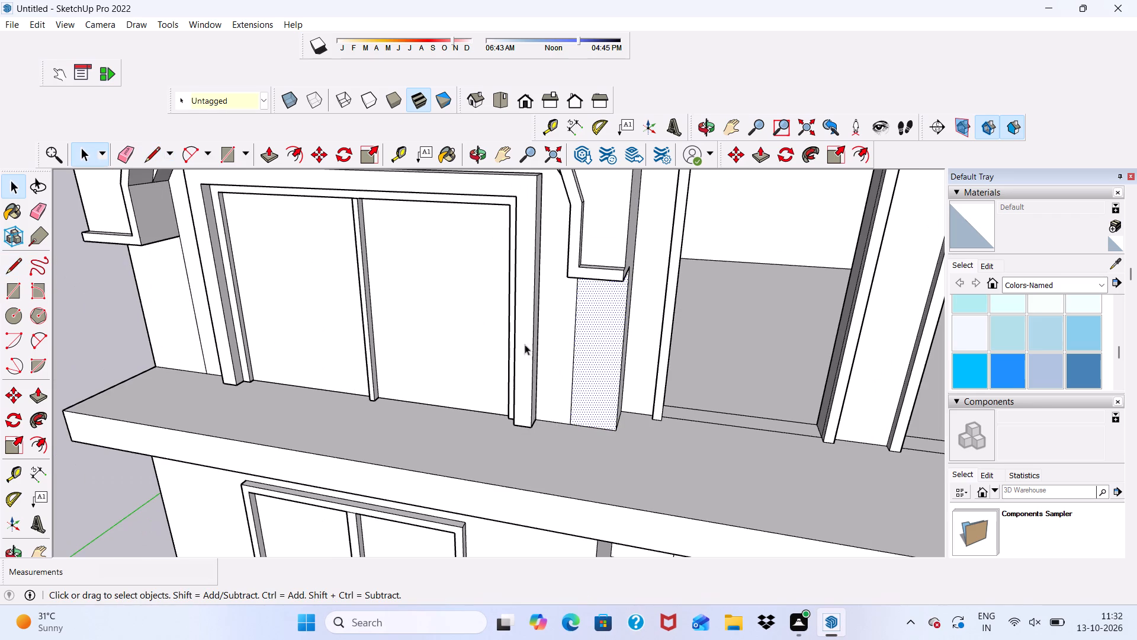
pyautogui.click(268, 151)
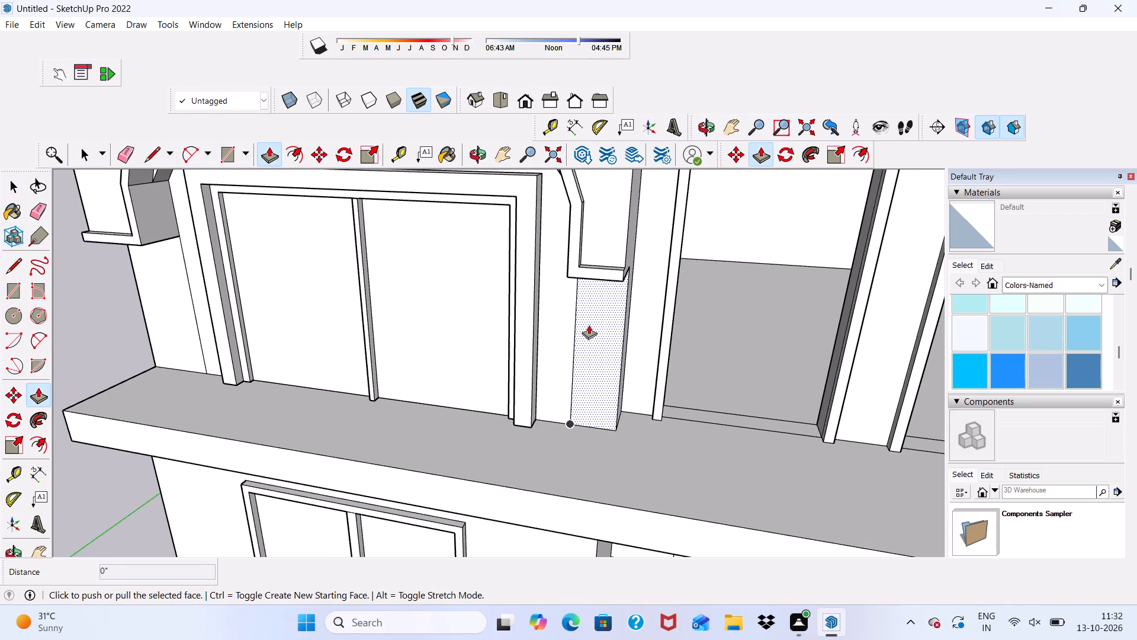
pyautogui.click(594, 327)
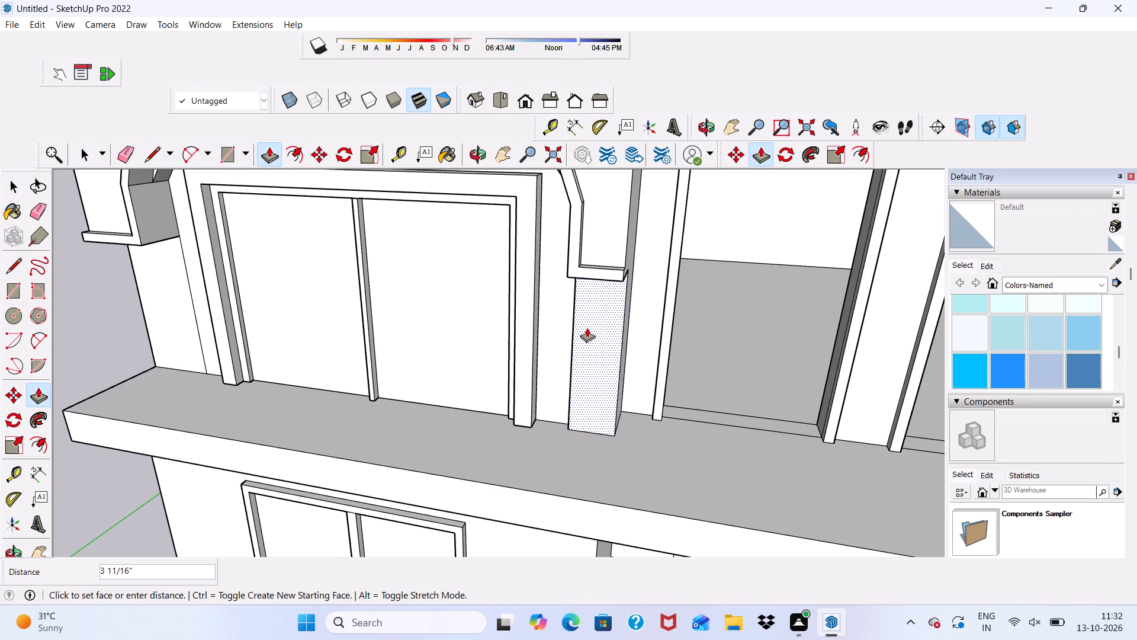
pyautogui.write('6"')
pyautogui.press('Return')
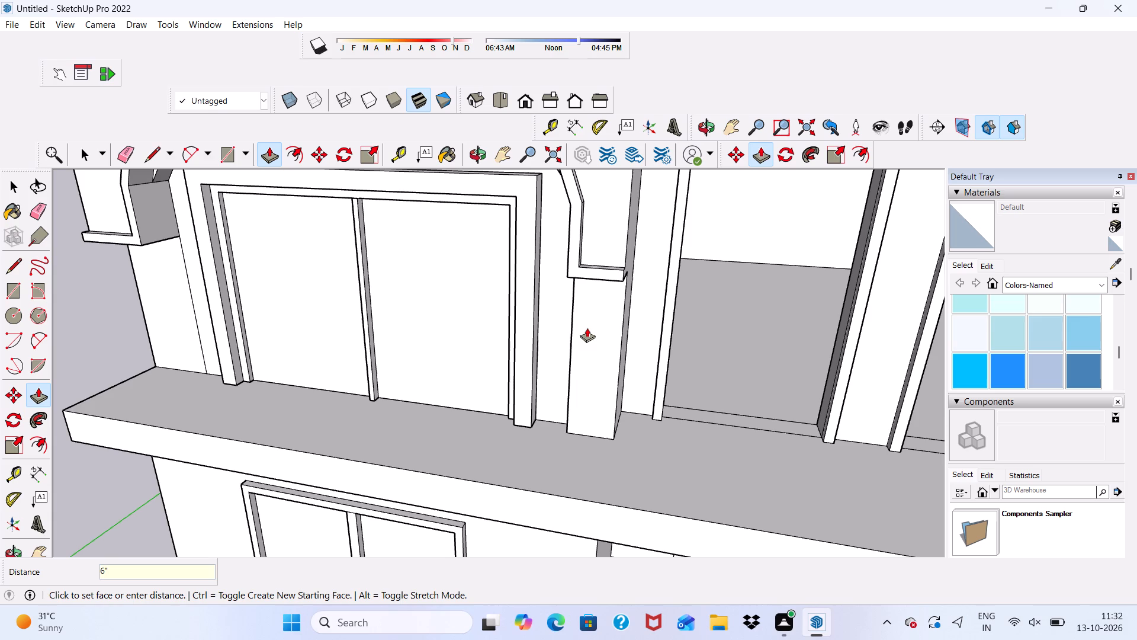
# Push/Pull the right pier's front face further outward in two pulls, the second about 7 11/16".
pyautogui.moveTo(590, 347); pyautogui.dragTo(403, 285, button='middle')
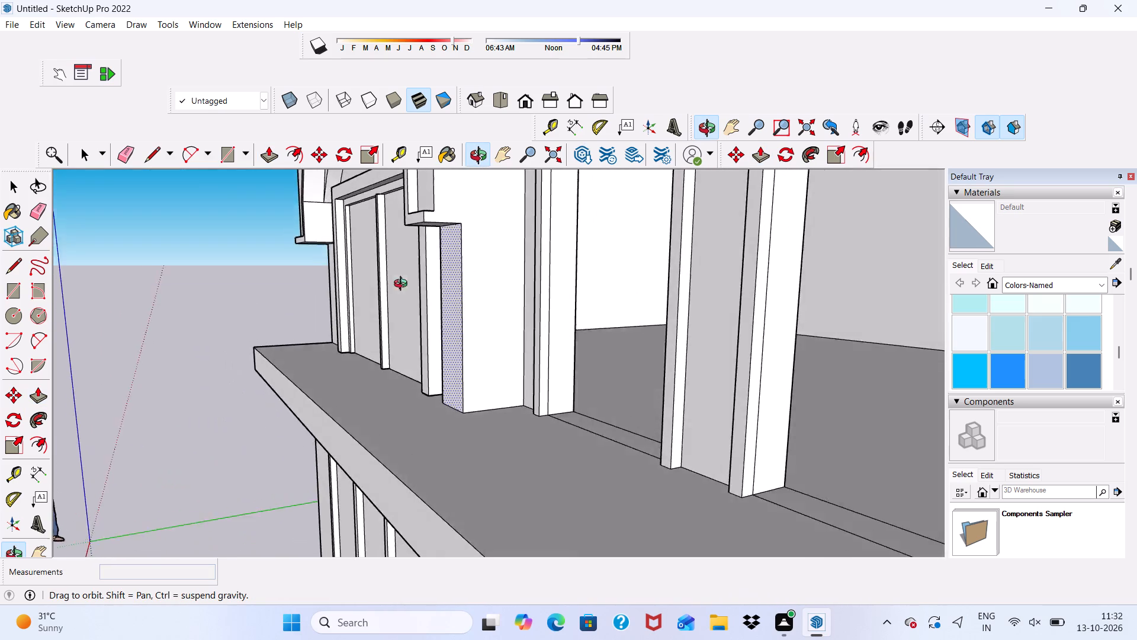
pyautogui.moveTo(403, 285); pyautogui.dragTo(674, 247, button='middle')
pyautogui.scroll(1, 681, 249)
pyautogui.click(602, 235)
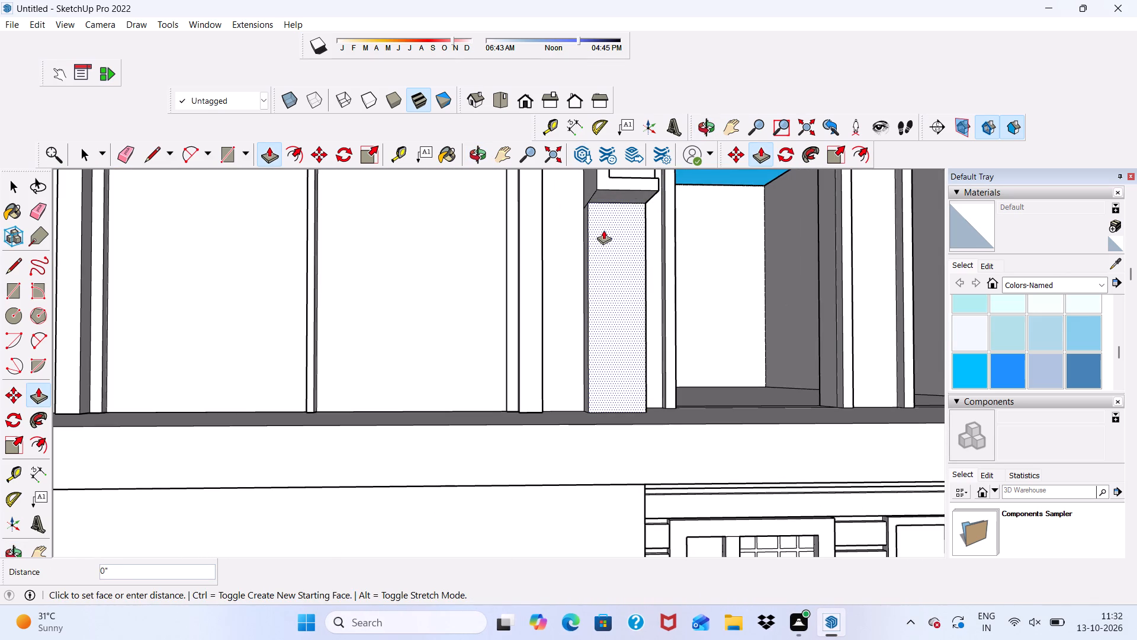
pyautogui.click(605, 222)
pyautogui.scroll(-7, 627, 257)
pyautogui.moveTo(638, 270); pyautogui.dragTo(494, 322, button='middle')
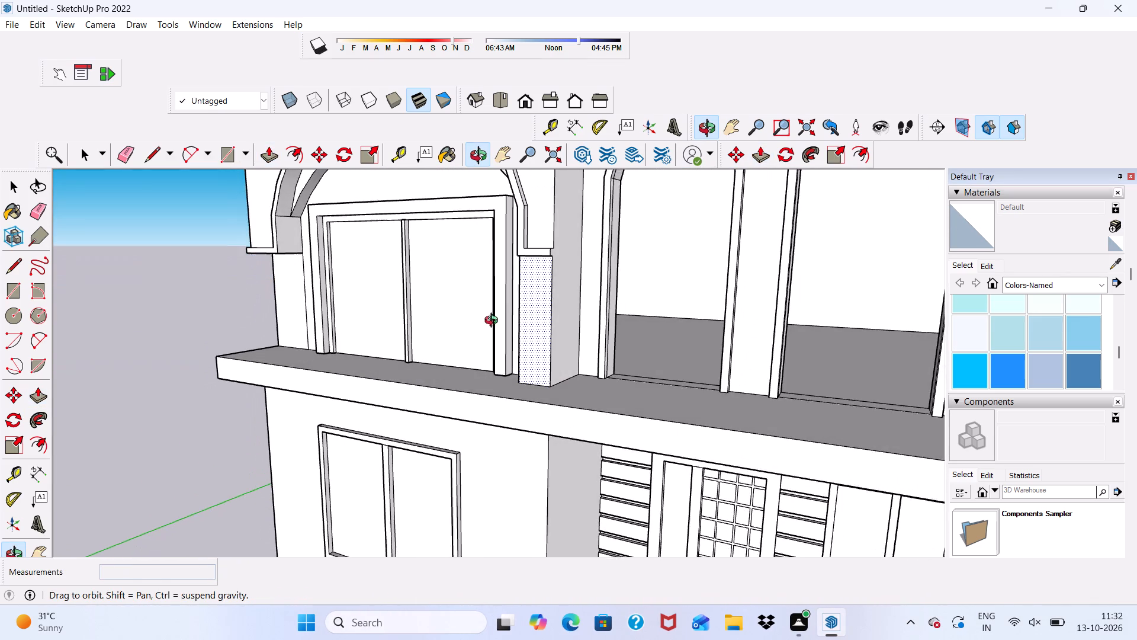
pyautogui.moveTo(494, 322); pyautogui.dragTo(493, 324, button='middle')
pyautogui.scroll(1, 534, 296)
pyautogui.moveTo(534, 294); pyautogui.dragTo(540, 290)
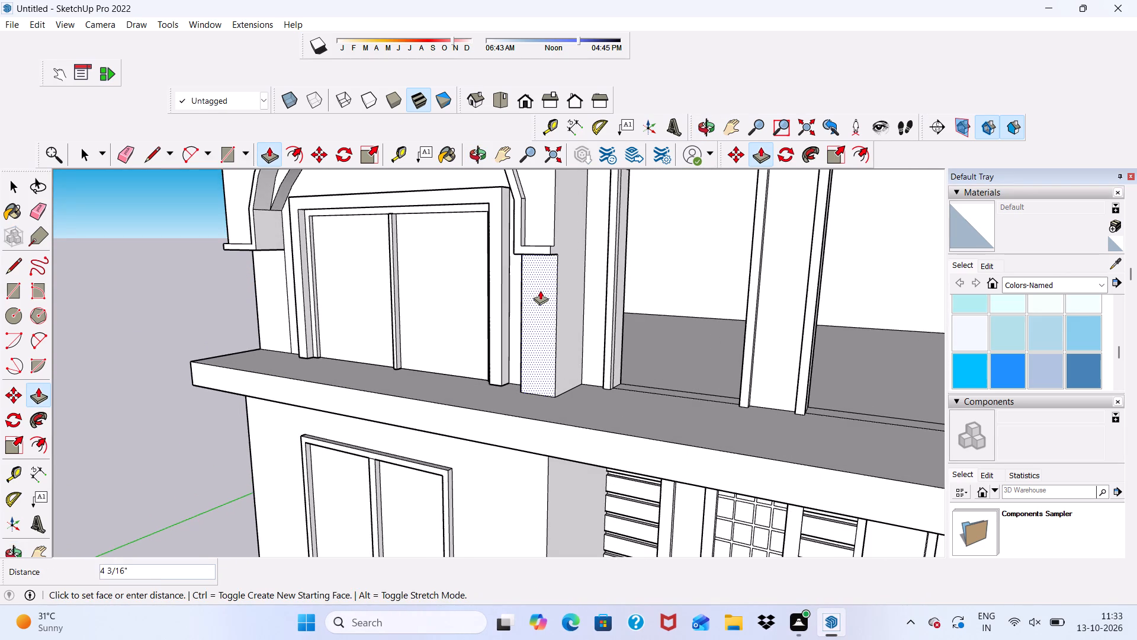
pyautogui.moveTo(540, 290); pyautogui.dragTo(543, 289)
# Push/Pull the wall strip below the arch border's left foot outward by about 8 5/16".
pyautogui.moveTo(541, 289); pyautogui.dragTo(614, 195, button='middle')
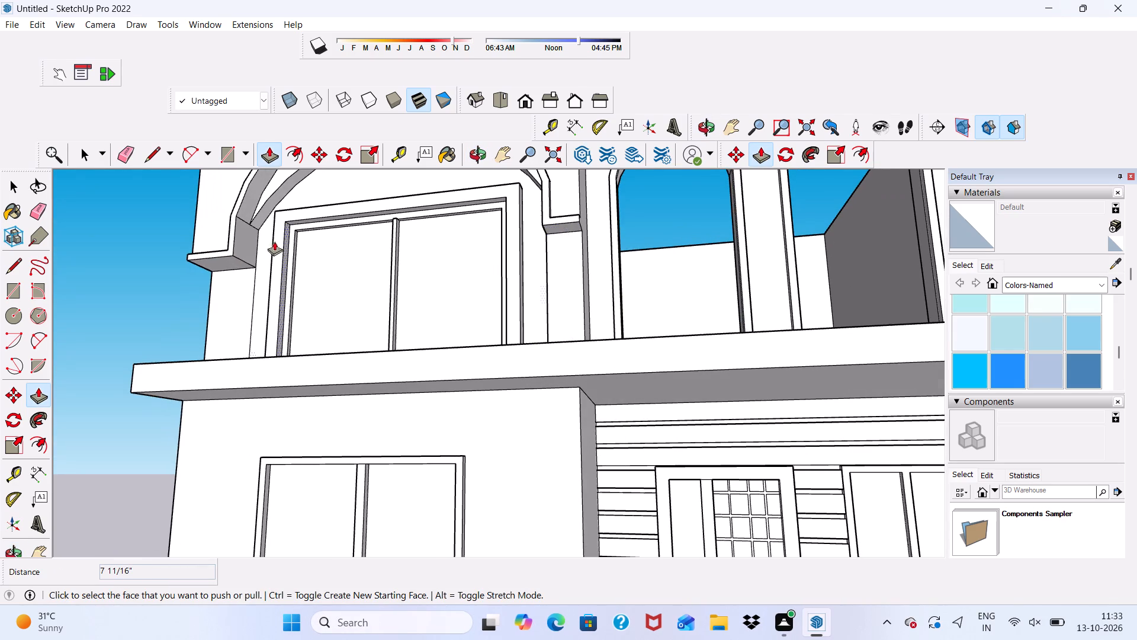
pyautogui.scroll(1, 231, 287)
pyautogui.click(229, 289)
pyautogui.click(220, 276)
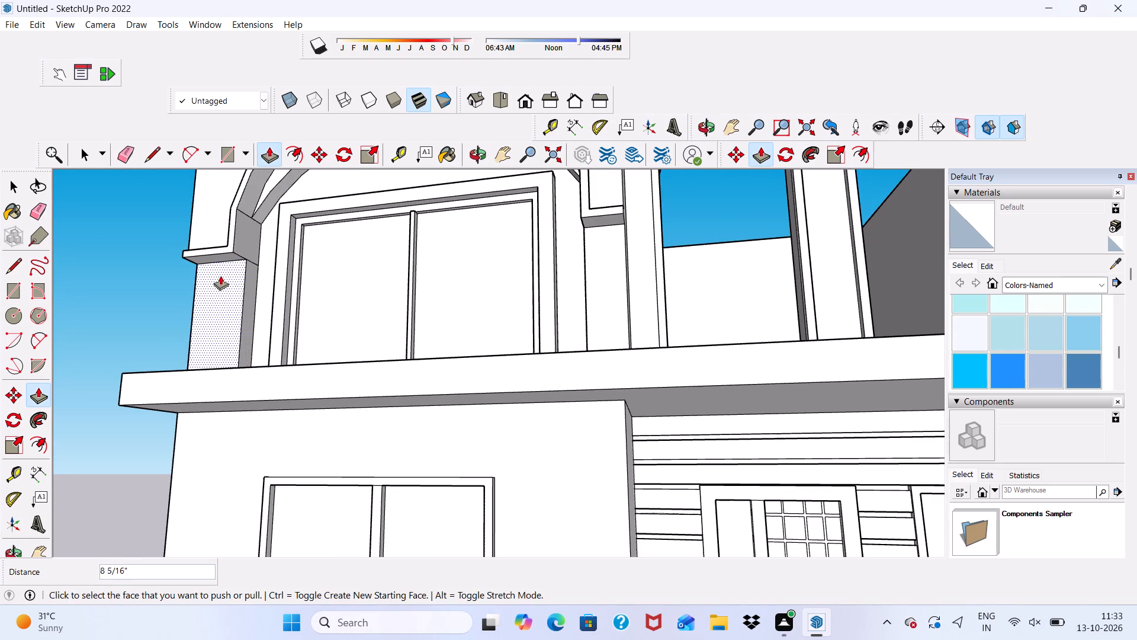
# Push/Pull the right pier's front face by about 13/16", aligning it with the left pier's face.
pyautogui.scroll(-7, 320, 316)
pyautogui.moveTo(515, 280); pyautogui.dragTo(529, 281, button='middle')
pyautogui.scroll(8, 509, 281)
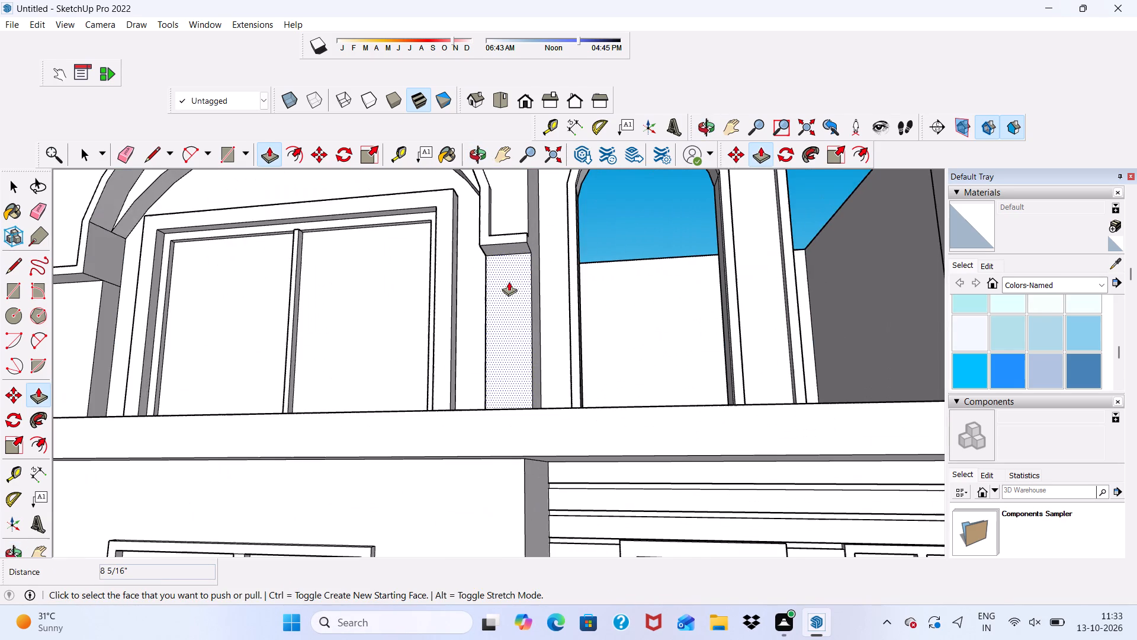
pyautogui.scroll(1, 531, 289)
pyautogui.click(495, 289)
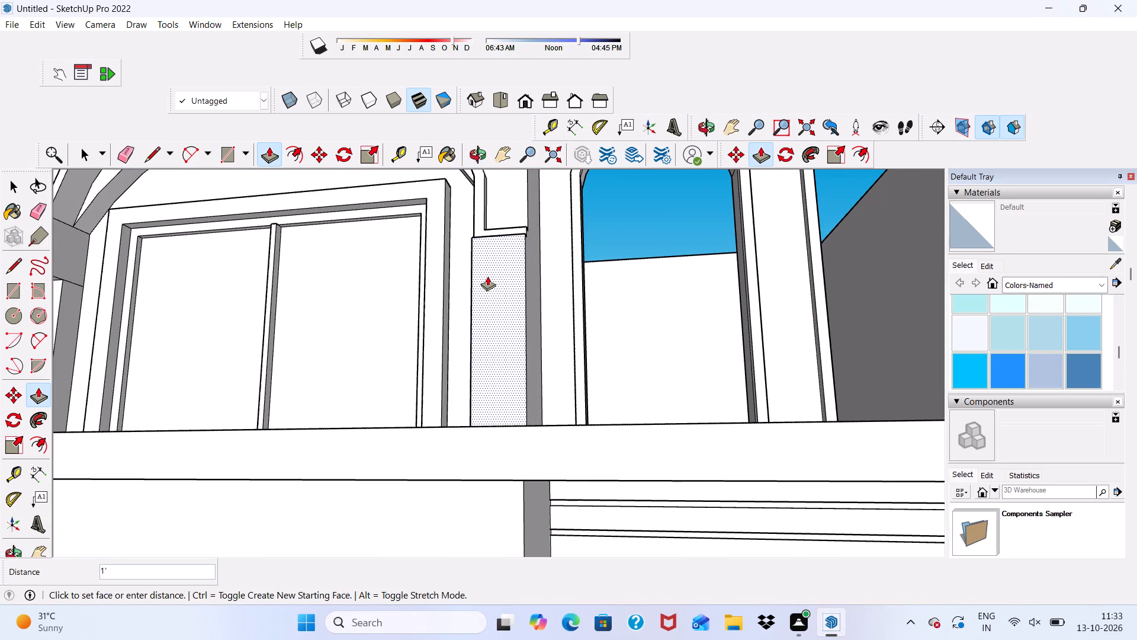
pyautogui.scroll(-7, 488, 277)
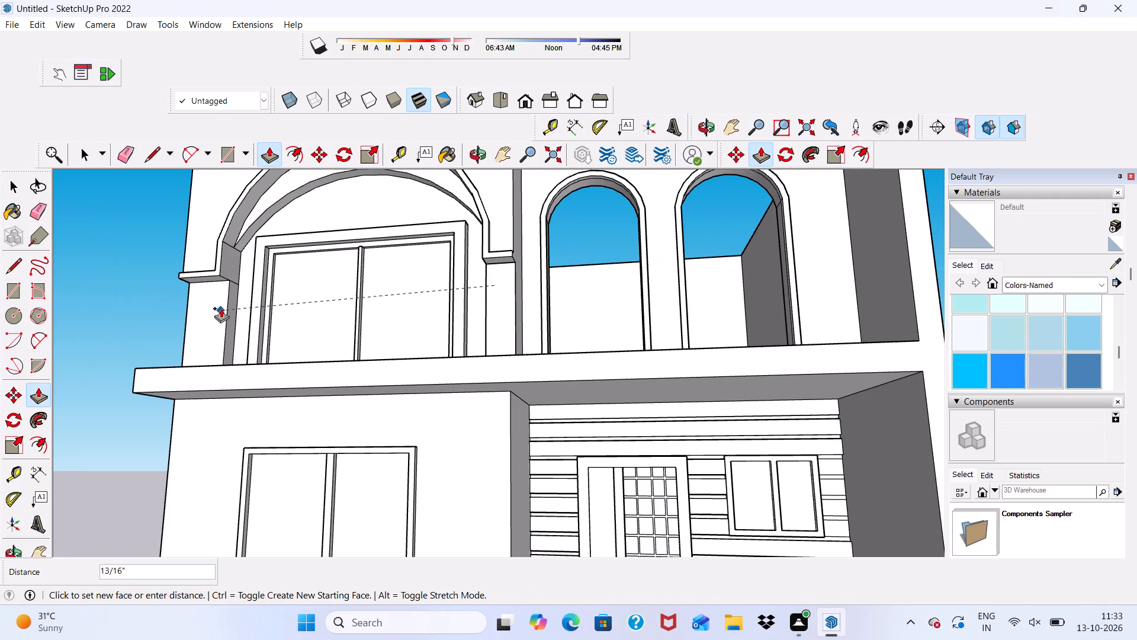
pyautogui.click(231, 302)
# Examine both piers below the large arch, then inspect the right pier's side and its junction with the border up close.
pyautogui.moveTo(385, 292); pyautogui.dragTo(581, 347, button='middle')
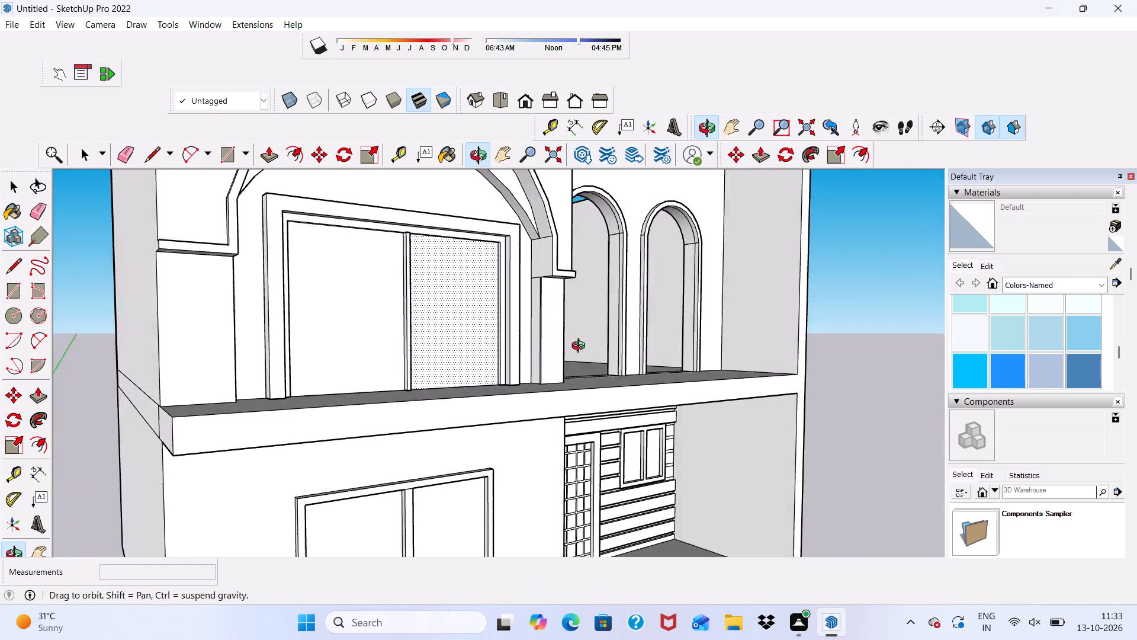
pyautogui.moveTo(581, 347); pyautogui.dragTo(323, 394, button='middle')
pyautogui.scroll(5, 465, 324)
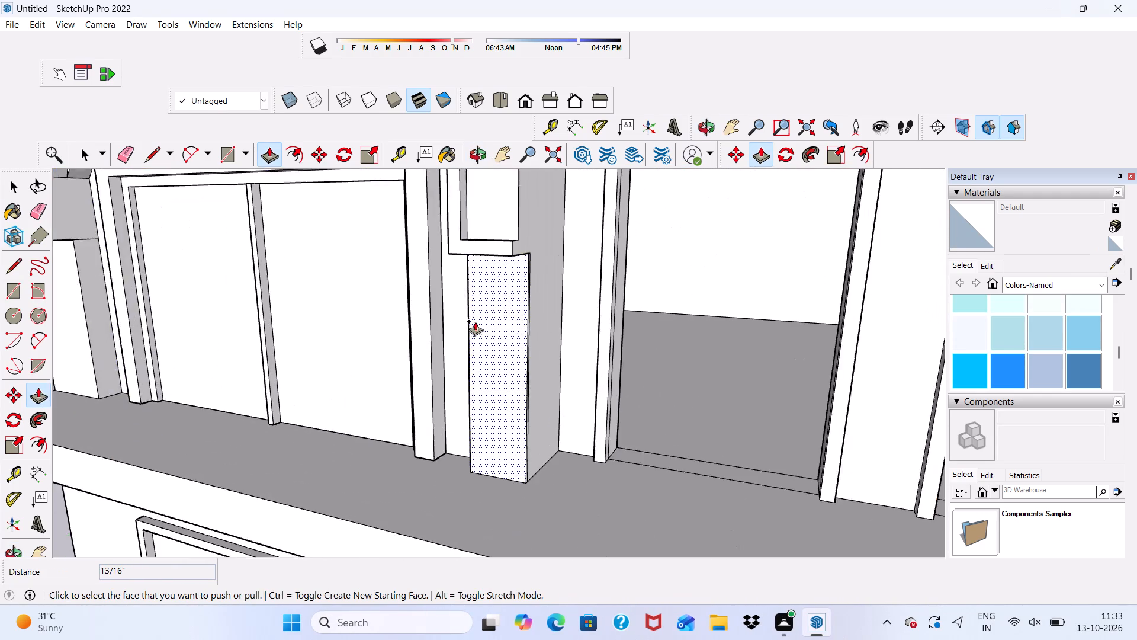
pyautogui.scroll(9, 475, 321)
pyautogui.moveTo(522, 285); pyautogui.dragTo(396, 306, button='middle')
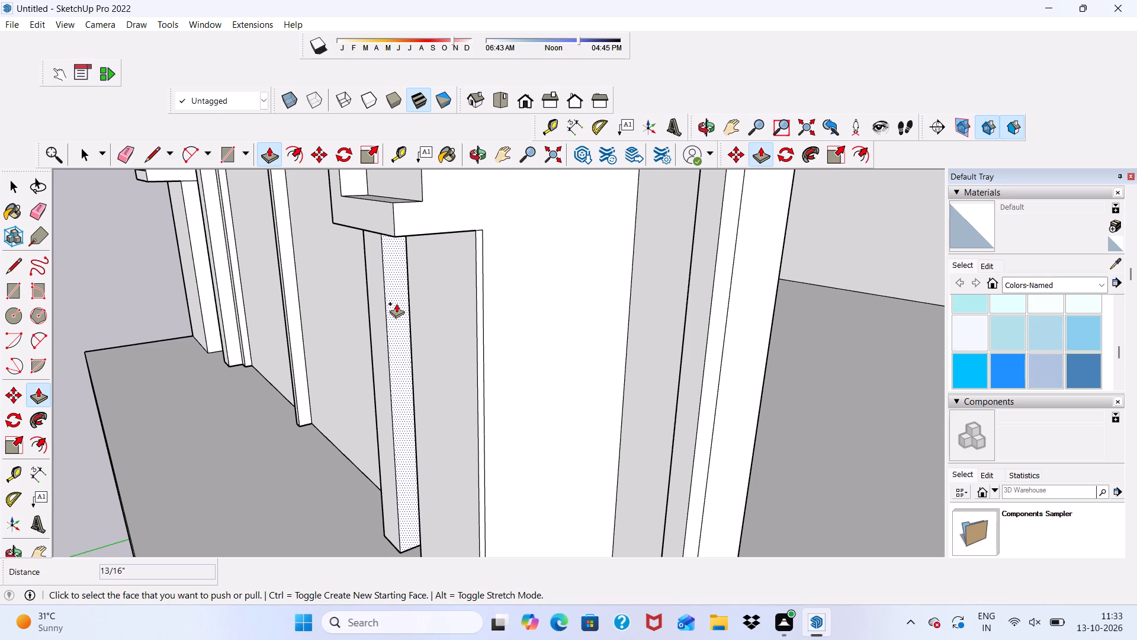
pyautogui.press('space')
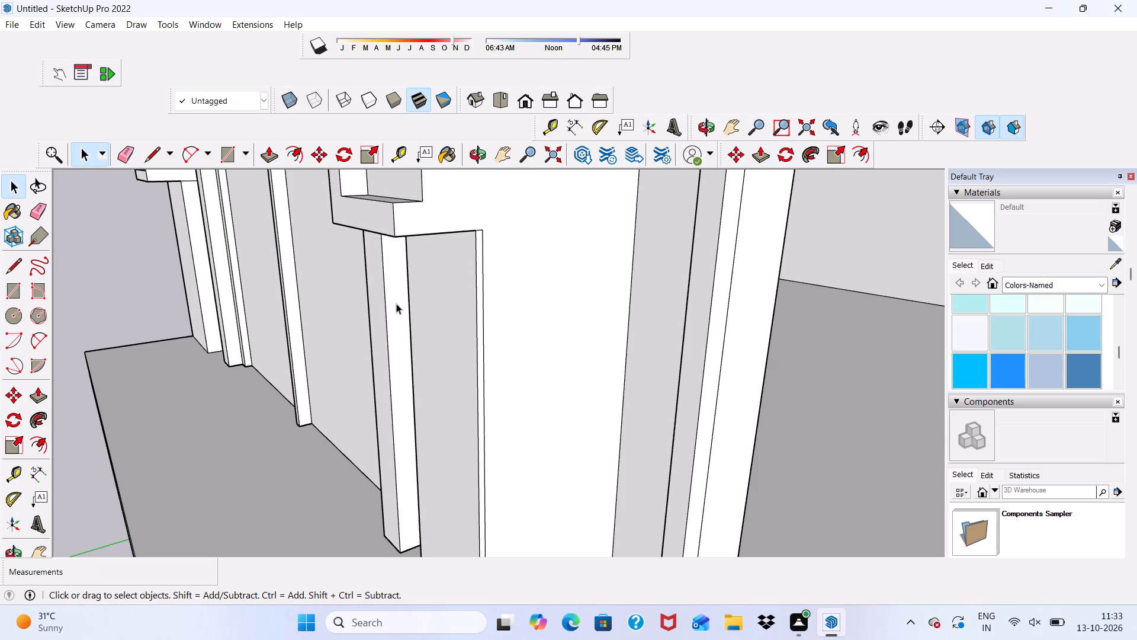
pyautogui.scroll(-8, 414, 361)
pyautogui.moveTo(426, 346); pyautogui.dragTo(461, 285, button='middle')
pyautogui.scroll(8, 461, 285)
pyautogui.scroll(5, 521, 226)
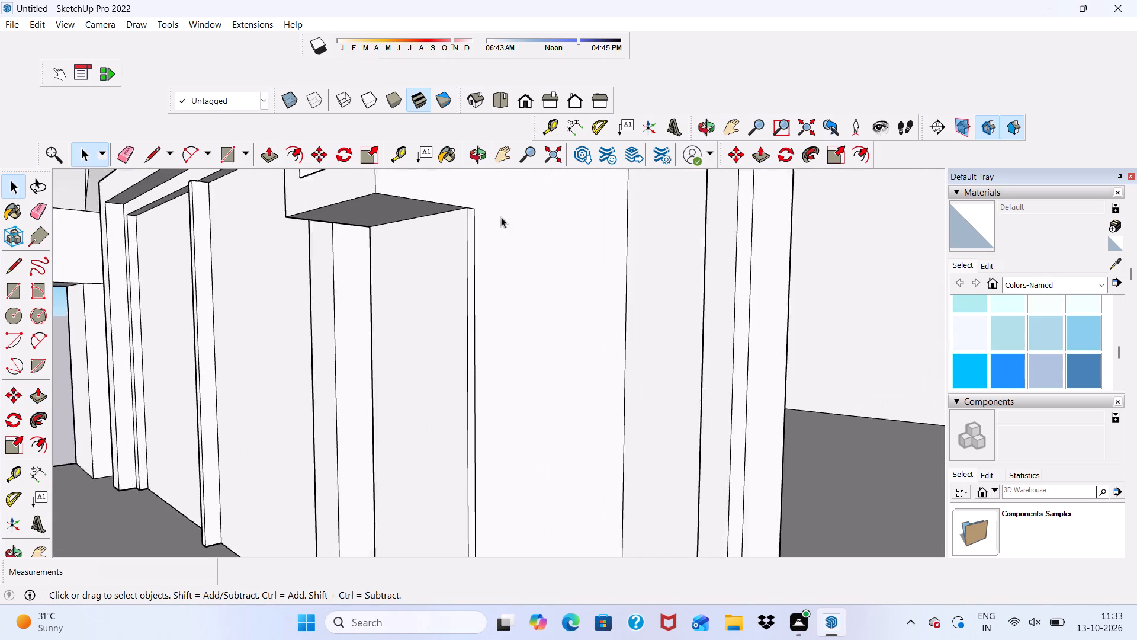
# Erase the stray vertical seam and its short top edge on the outer side of the right pier below the border's foot.
pyautogui.scroll(1, 501, 217)
pyautogui.click(126, 152)
pyautogui.scroll(3, 407, 203)
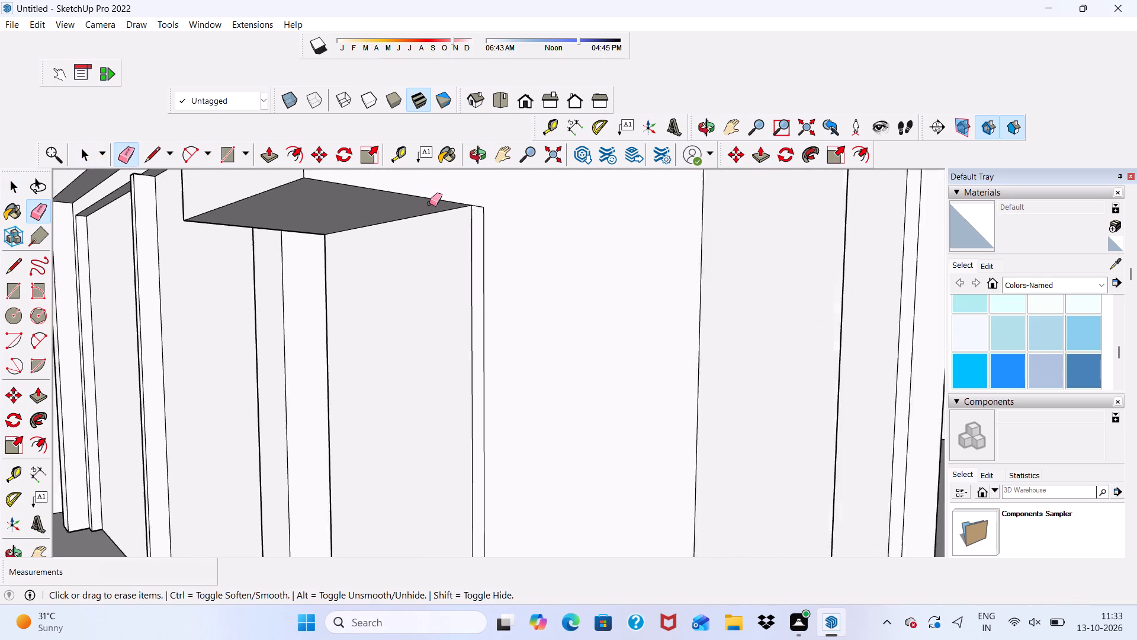
pyautogui.scroll(2, 429, 203)
pyautogui.scroll(3, 506, 199)
pyautogui.moveTo(485, 212); pyautogui.dragTo(490, 221)
pyautogui.moveTo(494, 236); pyautogui.dragTo(494, 238)
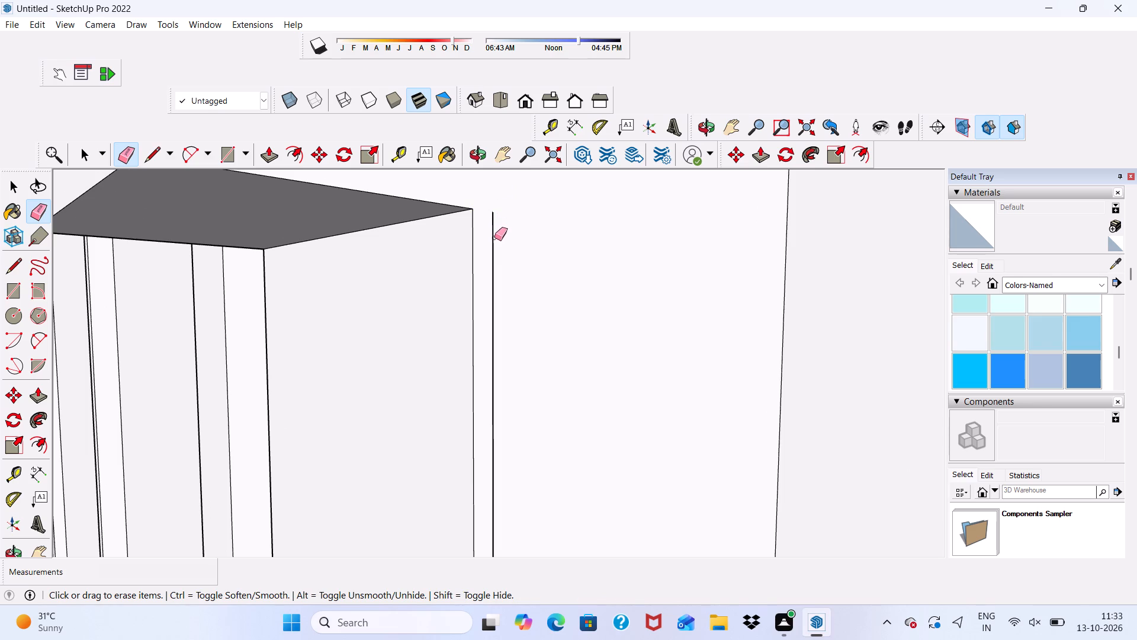
pyautogui.moveTo(494, 238); pyautogui.dragTo(492, 259)
pyautogui.scroll(-6, 487, 247)
pyautogui.scroll(-11, 550, 137)
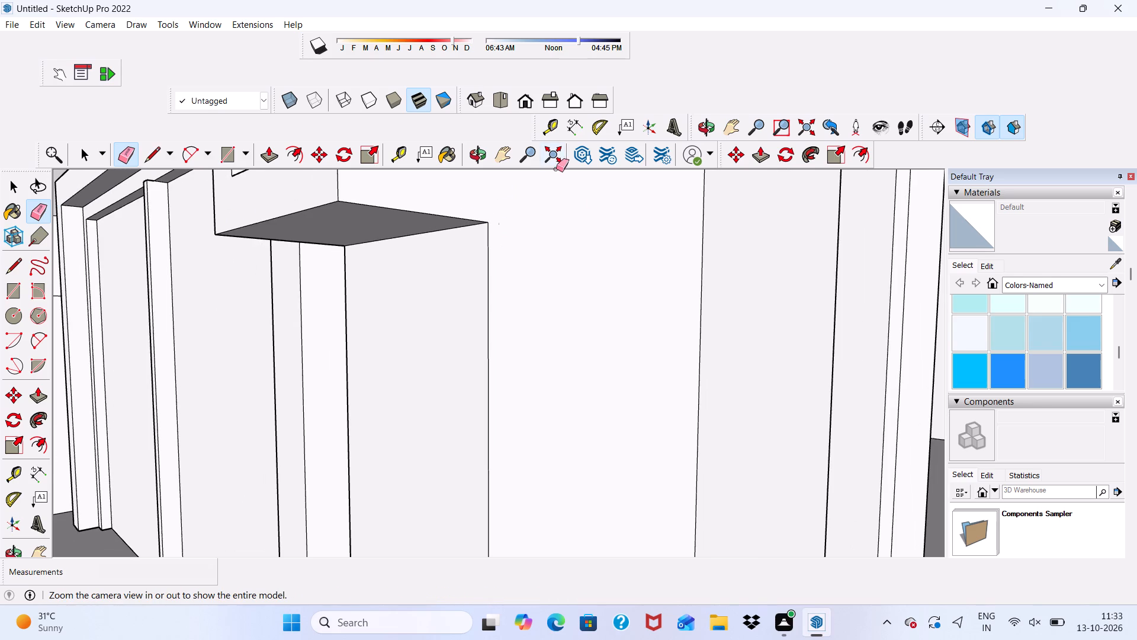
pyautogui.scroll(-5, 555, 170)
pyautogui.scroll(-5, 464, 242)
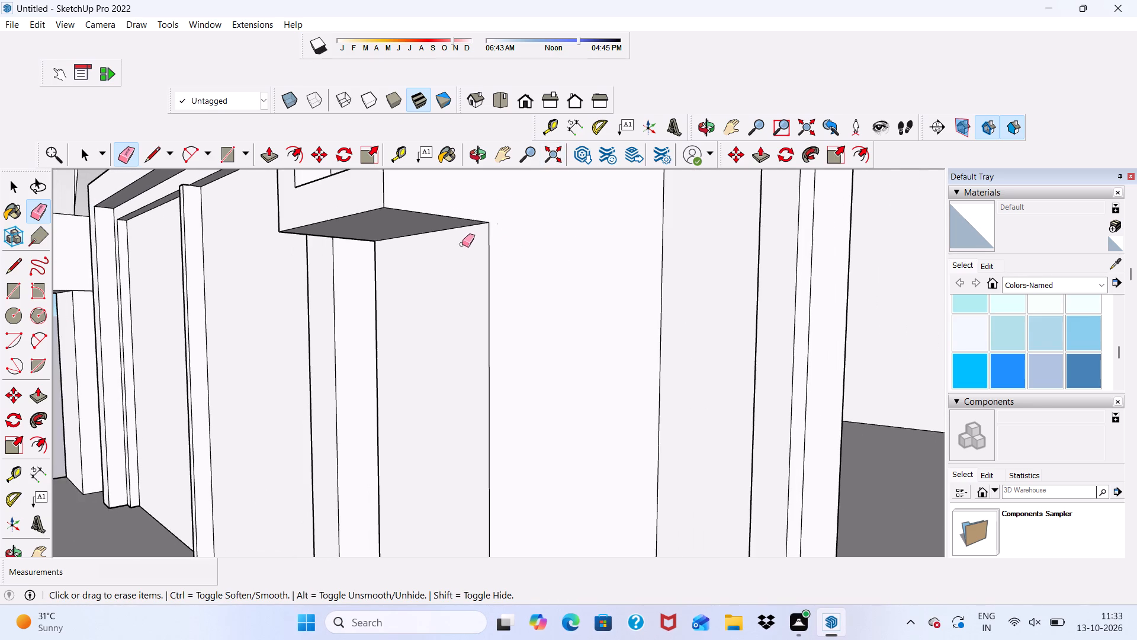
pyautogui.scroll(-6, 458, 238)
# Erase the leftover horizontal and vertical seam edges on the right pier's inner side, where it meets the large arch.
pyautogui.moveTo(443, 241); pyautogui.dragTo(779, 251, button='middle')
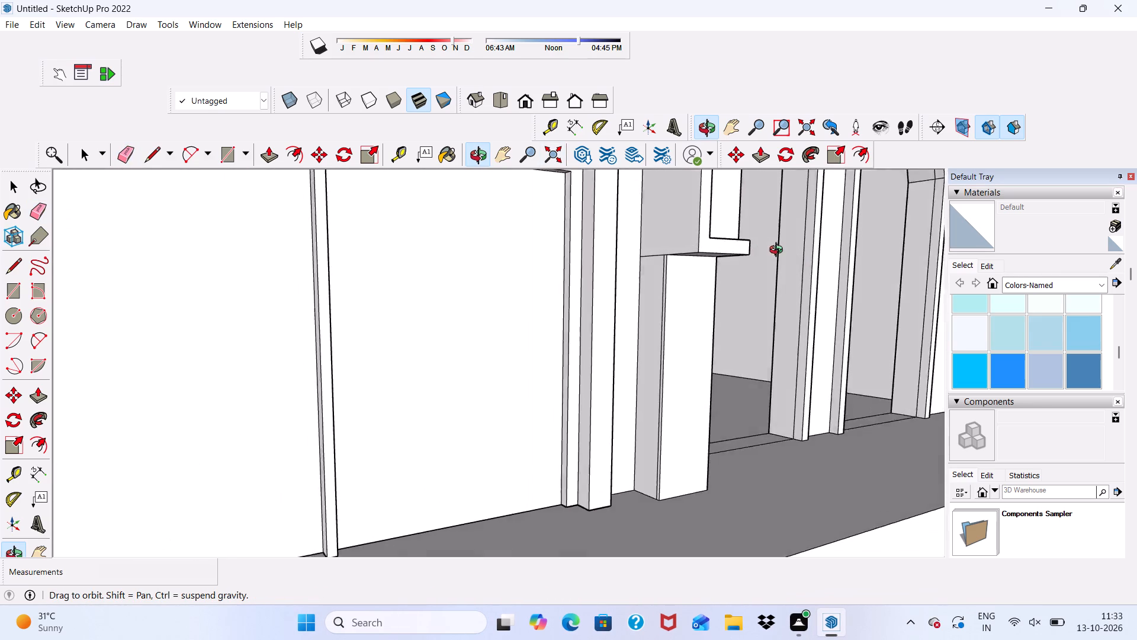
pyautogui.moveTo(779, 251); pyautogui.dragTo(786, 252, button='middle')
pyautogui.scroll(13, 626, 264)
pyautogui.moveTo(700, 263); pyautogui.dragTo(714, 295)
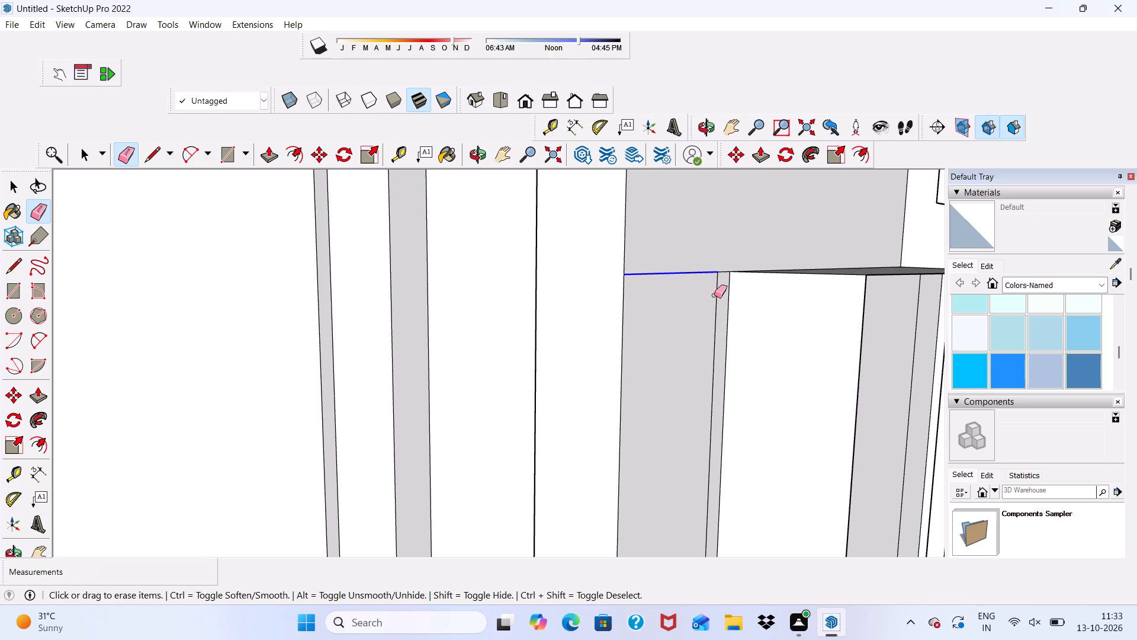
pyautogui.moveTo(714, 295); pyautogui.dragTo(714, 283)
pyautogui.click(718, 277)
pyautogui.moveTo(720, 273); pyautogui.dragTo(720, 268)
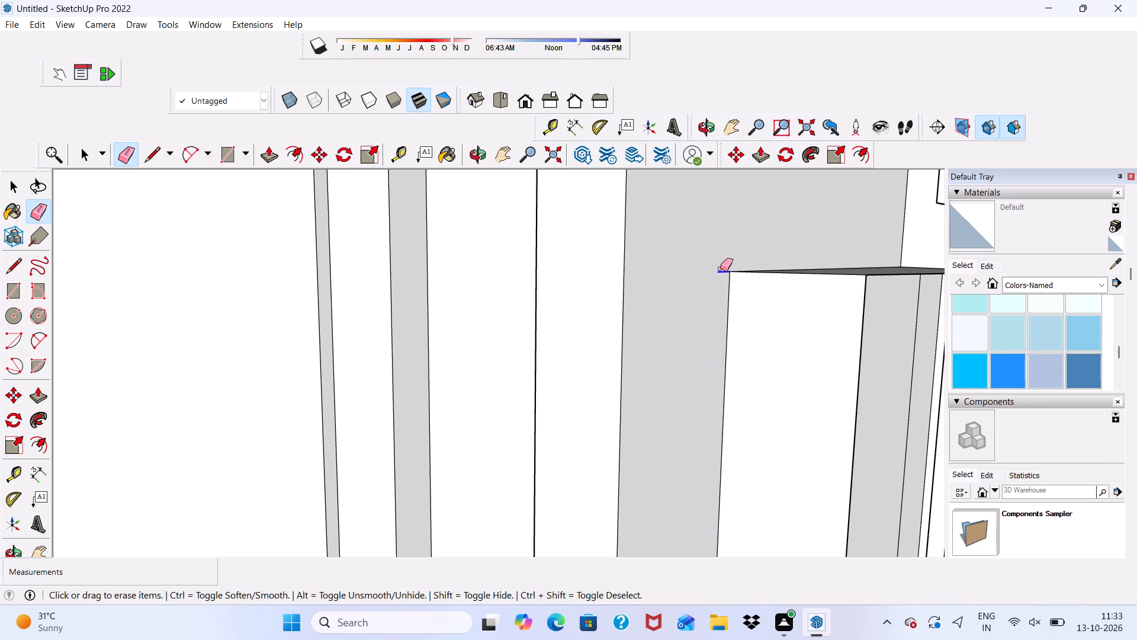
pyautogui.moveTo(720, 268); pyautogui.dragTo(722, 265)
# Examine the right pier's front, then the left pier and the house's left side wall for remaining stray edges.
pyautogui.scroll(-18, 706, 238)
pyautogui.moveTo(740, 294); pyautogui.dragTo(571, 295, button='middle')
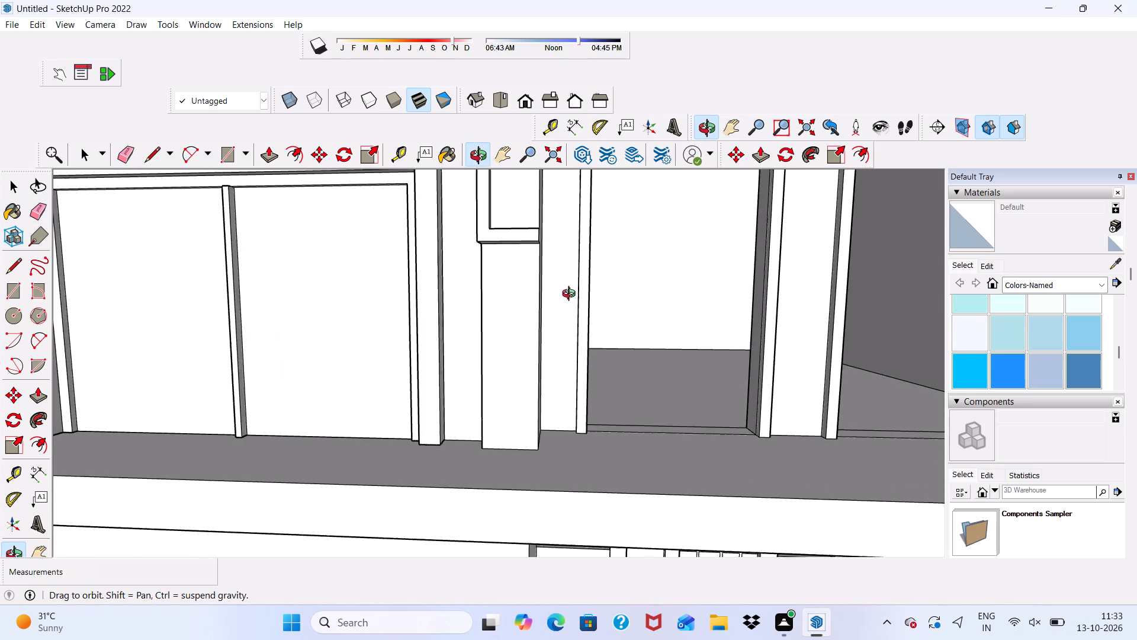
pyautogui.moveTo(571, 295); pyautogui.dragTo(570, 295, button='middle')
pyautogui.scroll(1, 507, 260)
pyautogui.scroll(-3, 464, 263)
pyautogui.moveTo(505, 268); pyautogui.dragTo(396, 267, button='middle')
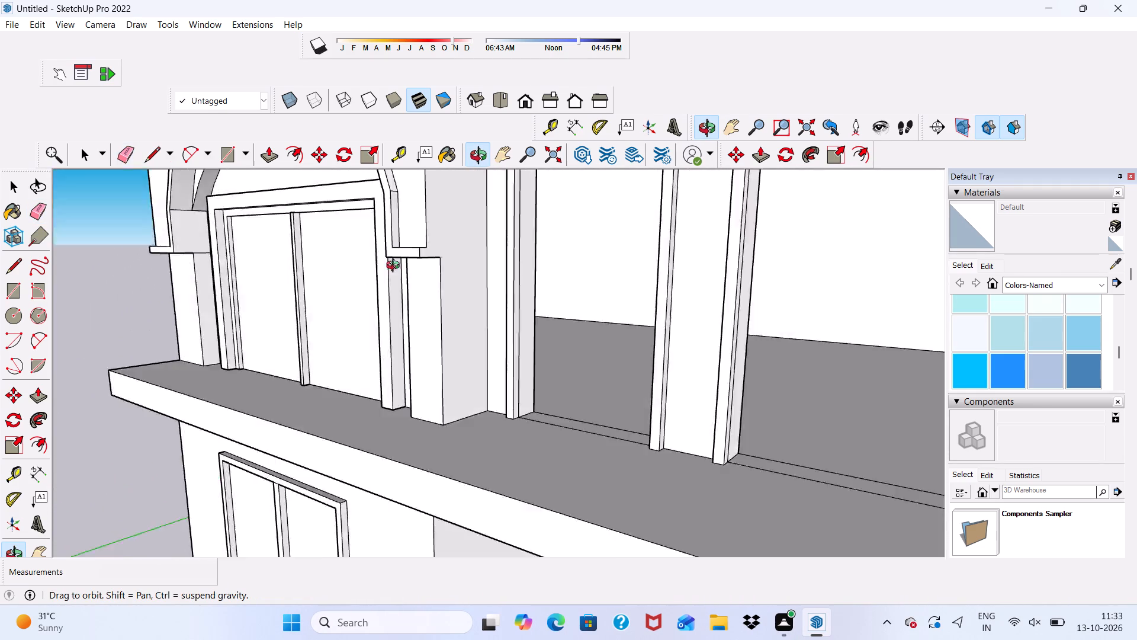
pyautogui.moveTo(396, 267); pyautogui.dragTo(566, 220, button='middle')
pyautogui.scroll(1, 569, 215)
pyautogui.scroll(-6, 573, 215)
pyautogui.moveTo(612, 219); pyautogui.dragTo(406, 298, button='middle')
pyautogui.scroll(2, 335, 279)
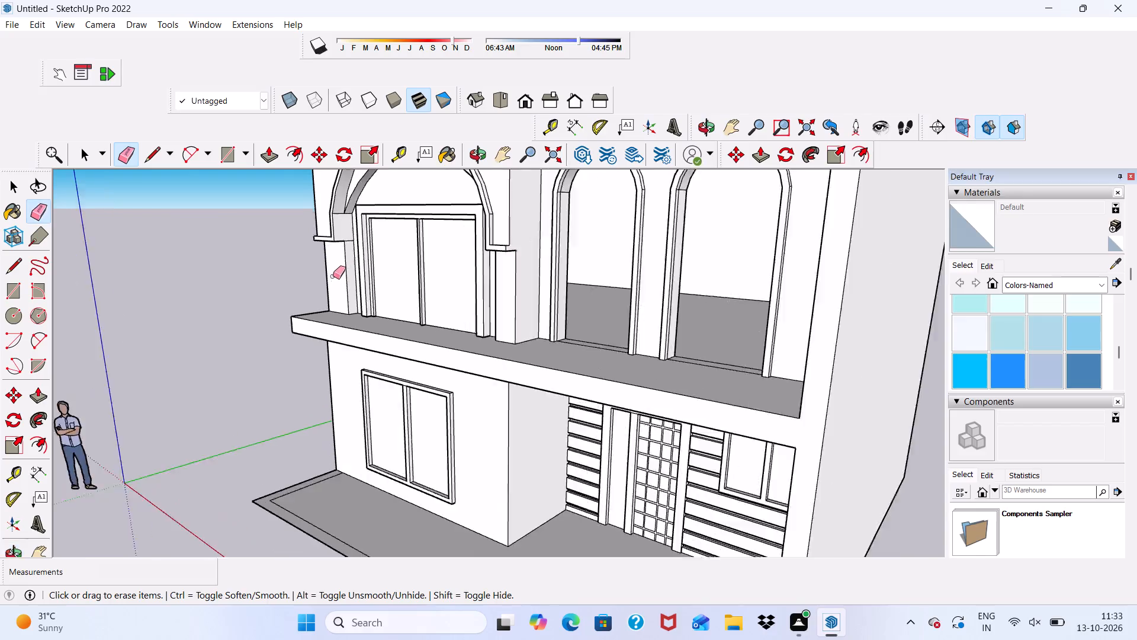
pyautogui.scroll(5, 333, 276)
pyautogui.scroll(7, 368, 219)
pyautogui.scroll(-1, 374, 217)
pyautogui.scroll(4, 381, 209)
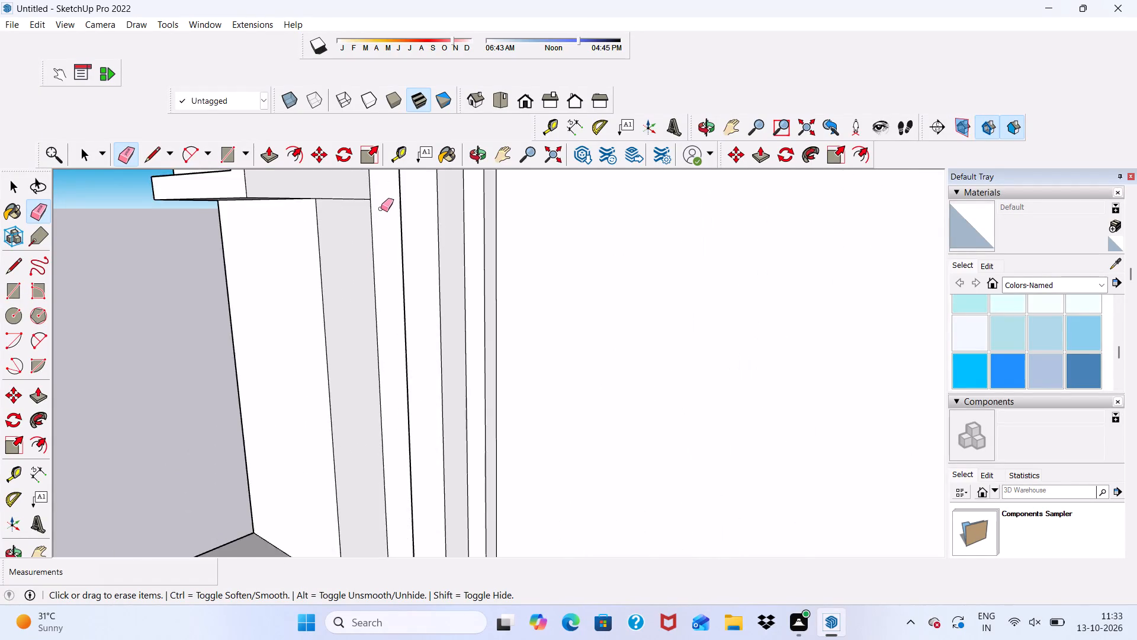
pyautogui.scroll(2, 381, 209)
pyautogui.scroll(-9, 380, 207)
pyautogui.moveTo(391, 245); pyautogui.dragTo(824, 230, button='middle')
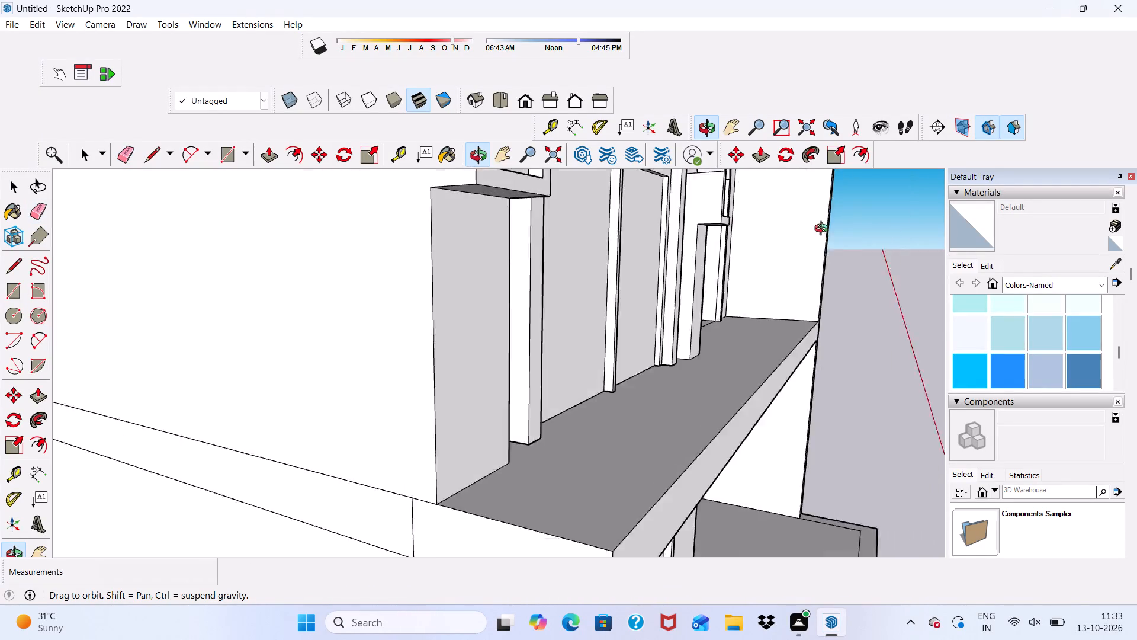
pyautogui.moveTo(824, 230); pyautogui.dragTo(828, 232, button='middle')
pyautogui.scroll(1, 528, 243)
pyautogui.scroll(-5, 506, 238)
pyautogui.press('space')
pyautogui.scroll(-5, 519, 247)
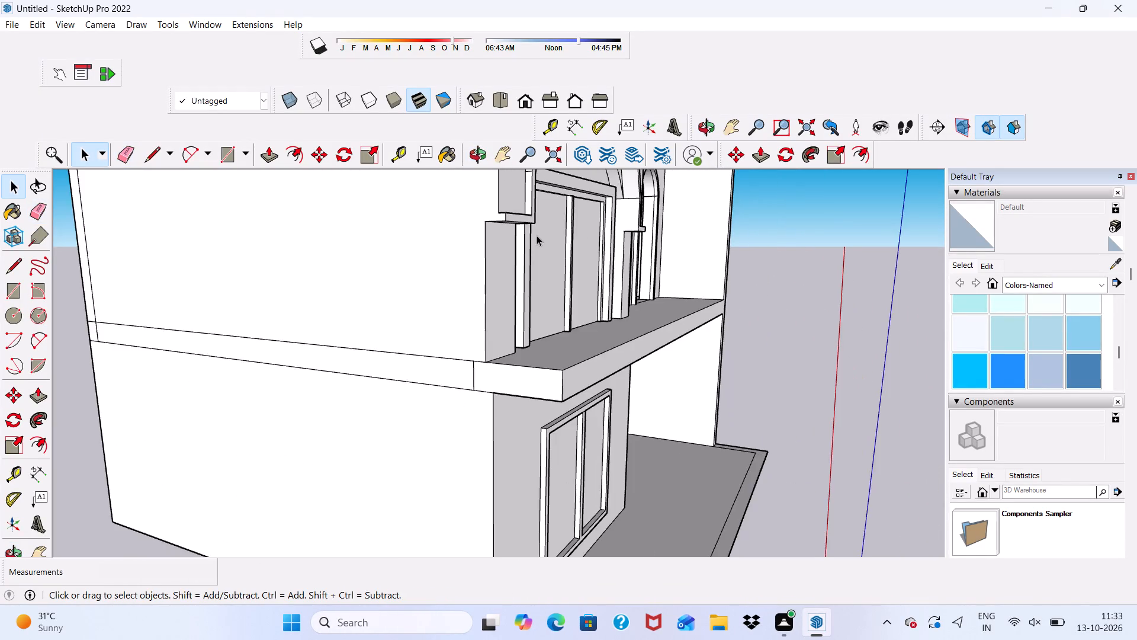
pyautogui.scroll(-5, 537, 235)
pyautogui.scroll(7, 632, 283)
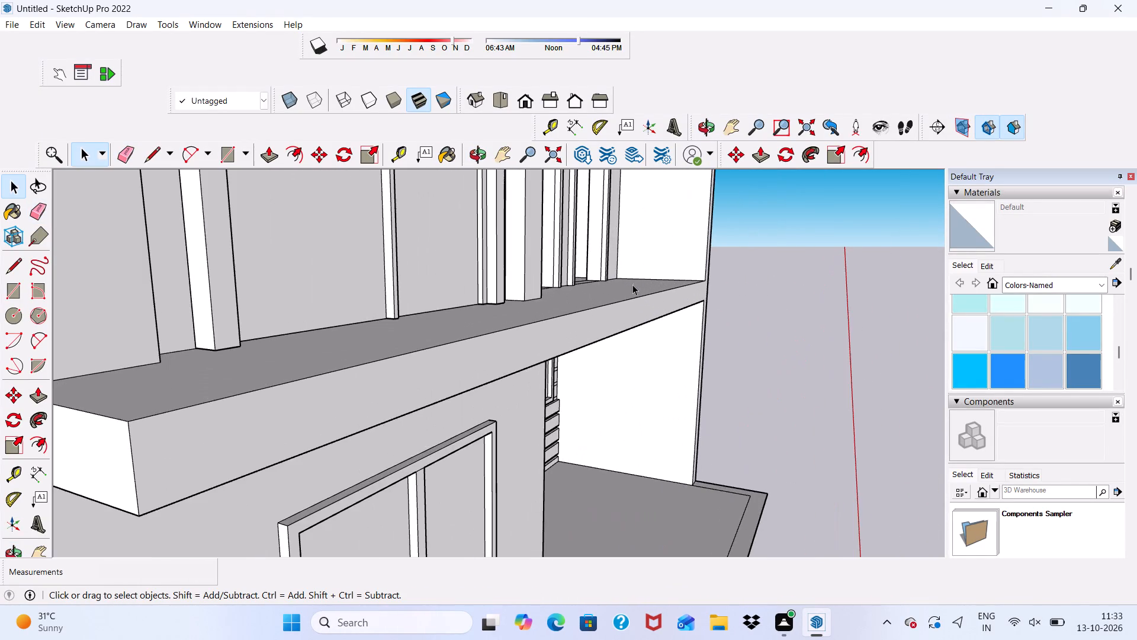
pyautogui.scroll(-8, 628, 296)
pyautogui.scroll(1, 481, 325)
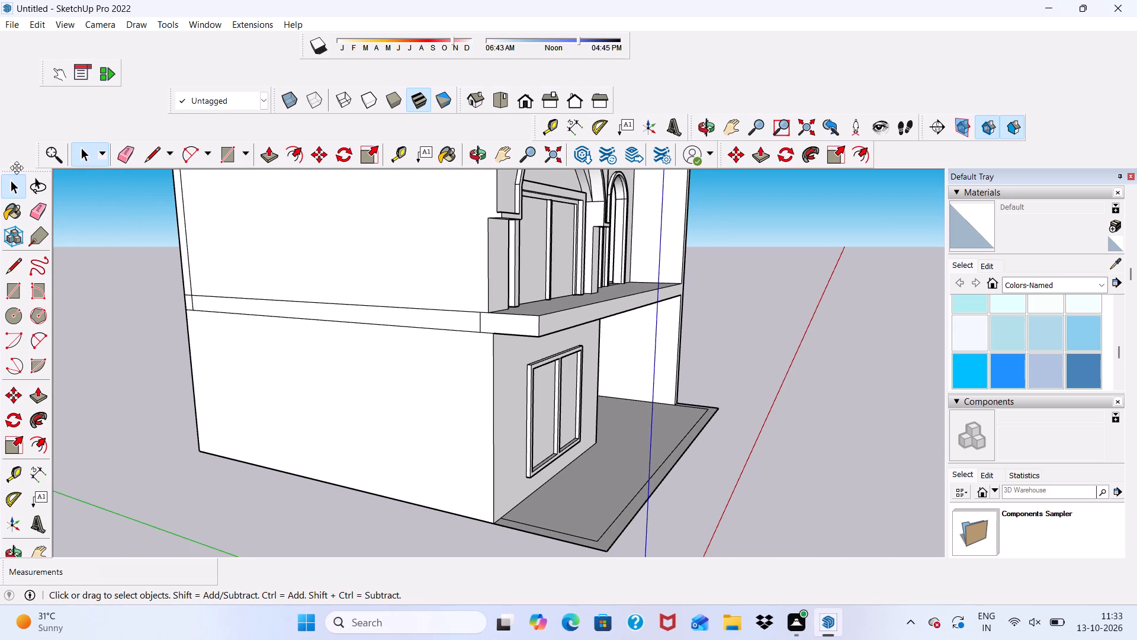
# Erase the short dividing line on the side wall's floor band and the stray vertical lines near its rear corner.
pyautogui.click(126, 151)
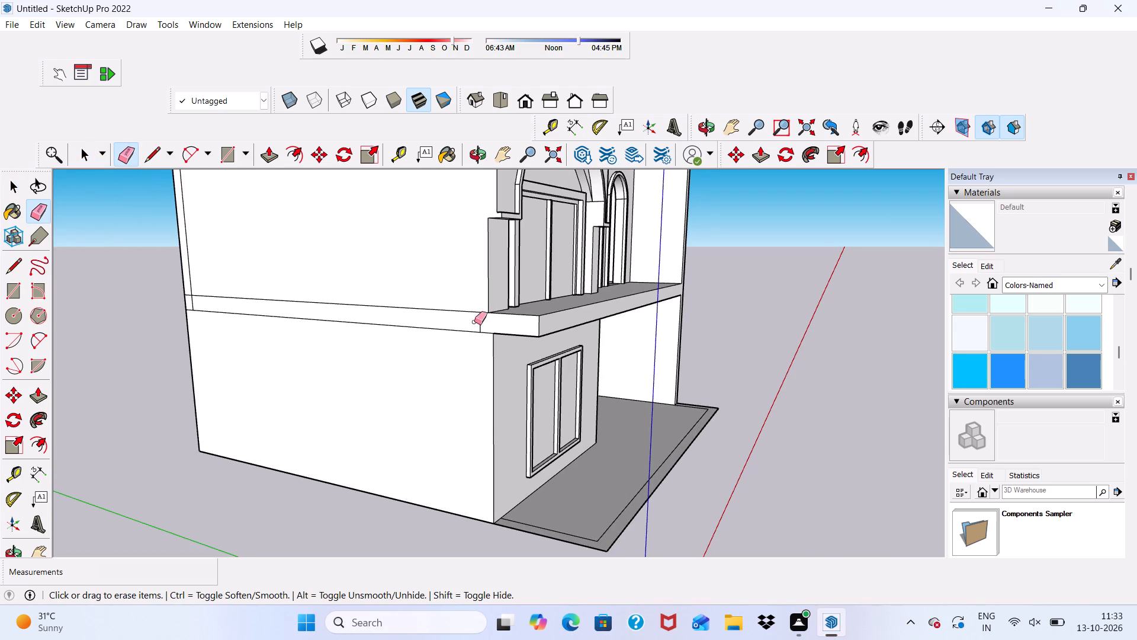
pyautogui.click(479, 324)
pyautogui.scroll(-3, 480, 324)
pyautogui.scroll(8, 277, 299)
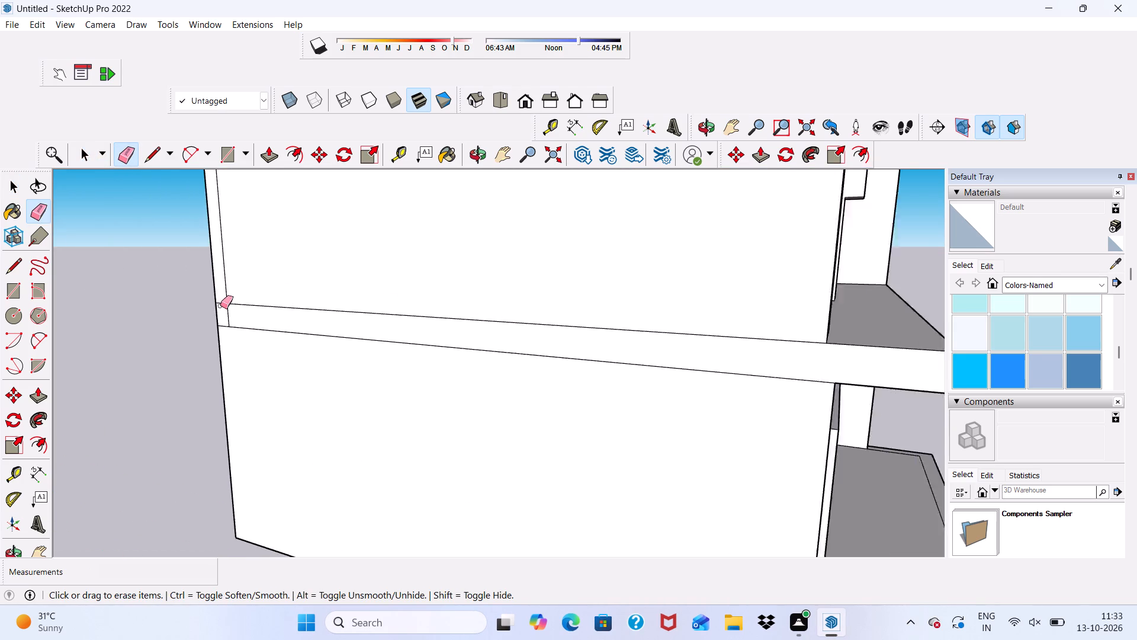
pyautogui.scroll(3, 220, 306)
pyautogui.moveTo(225, 309); pyautogui.dragTo(236, 314)
pyautogui.moveTo(224, 270); pyautogui.dragTo(227, 277)
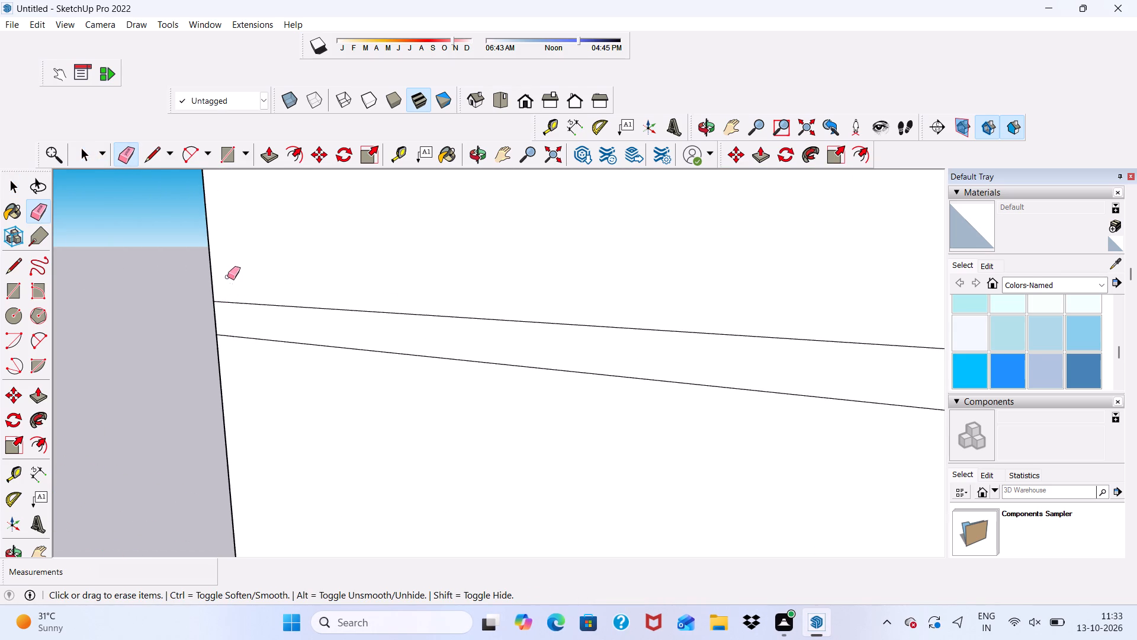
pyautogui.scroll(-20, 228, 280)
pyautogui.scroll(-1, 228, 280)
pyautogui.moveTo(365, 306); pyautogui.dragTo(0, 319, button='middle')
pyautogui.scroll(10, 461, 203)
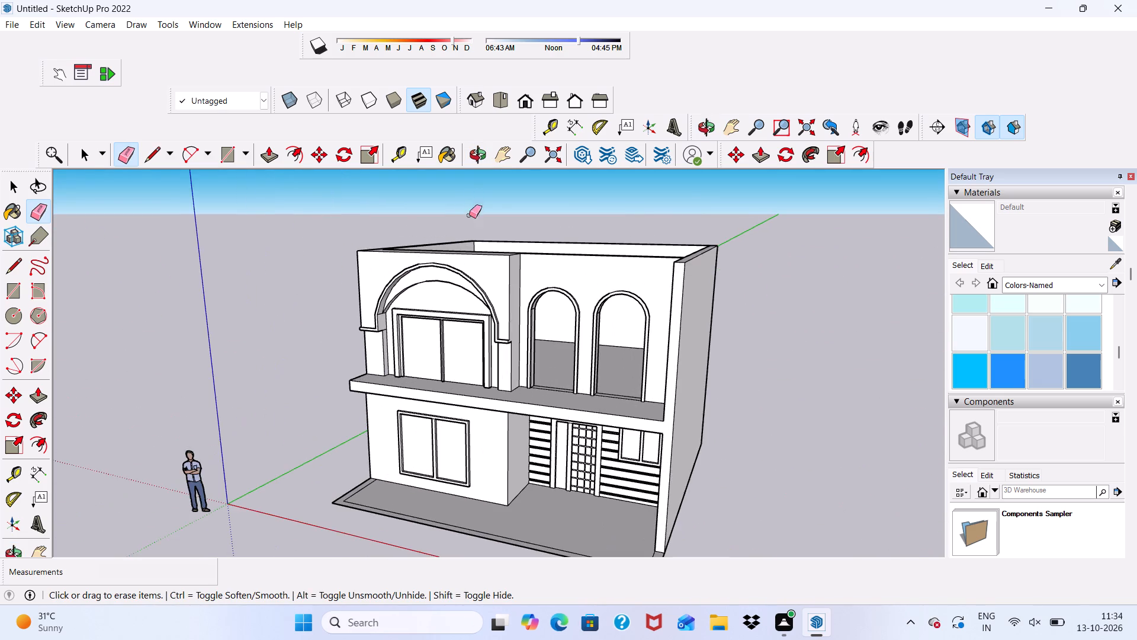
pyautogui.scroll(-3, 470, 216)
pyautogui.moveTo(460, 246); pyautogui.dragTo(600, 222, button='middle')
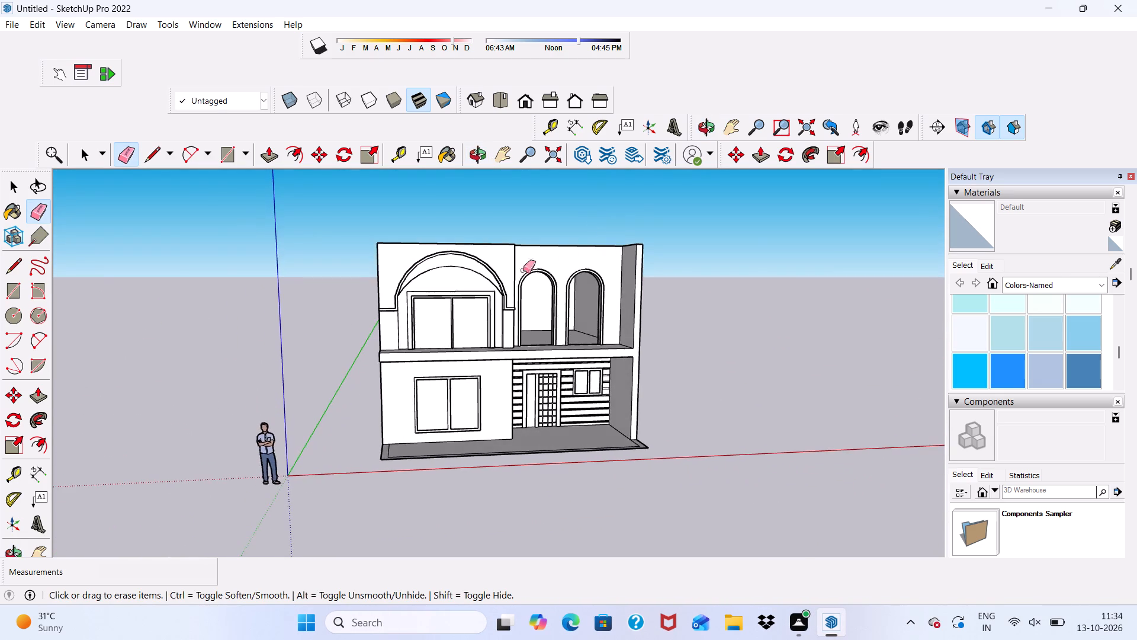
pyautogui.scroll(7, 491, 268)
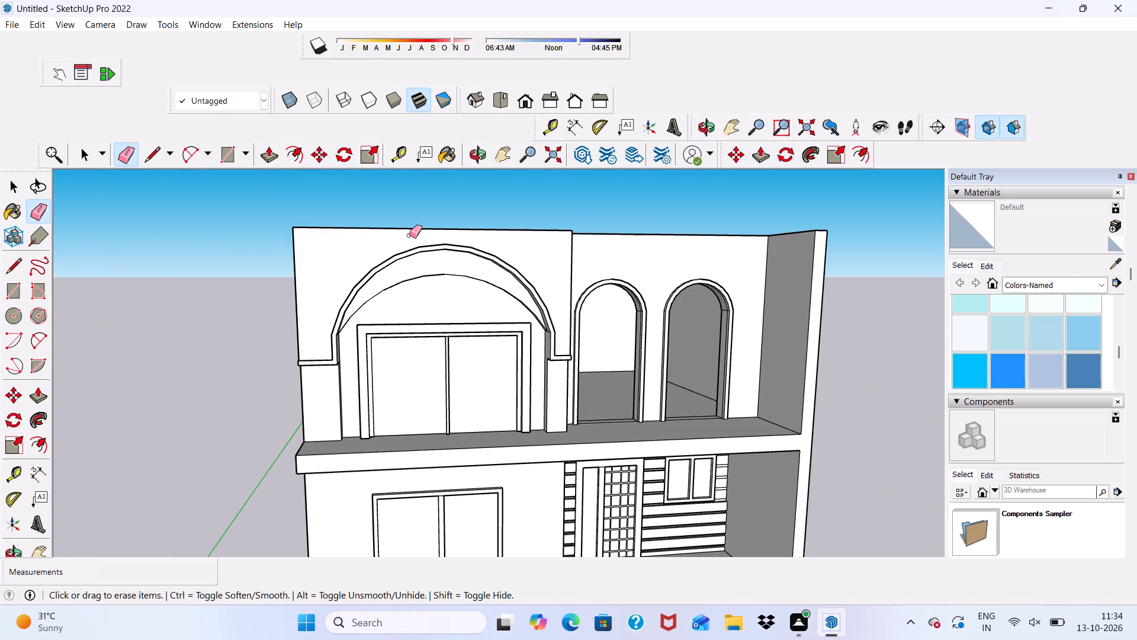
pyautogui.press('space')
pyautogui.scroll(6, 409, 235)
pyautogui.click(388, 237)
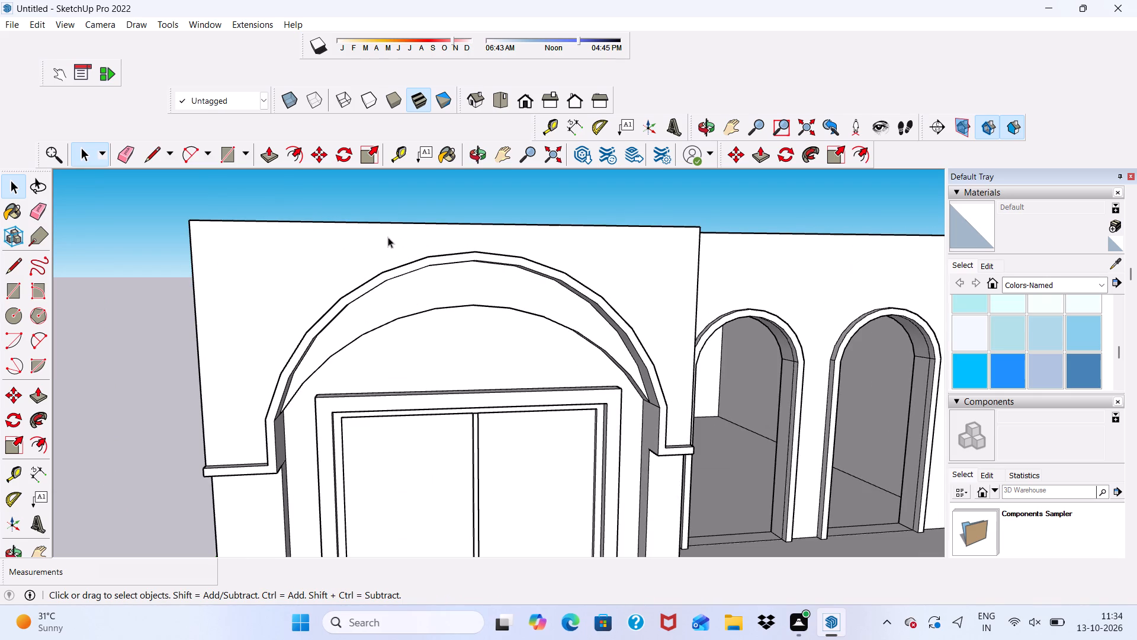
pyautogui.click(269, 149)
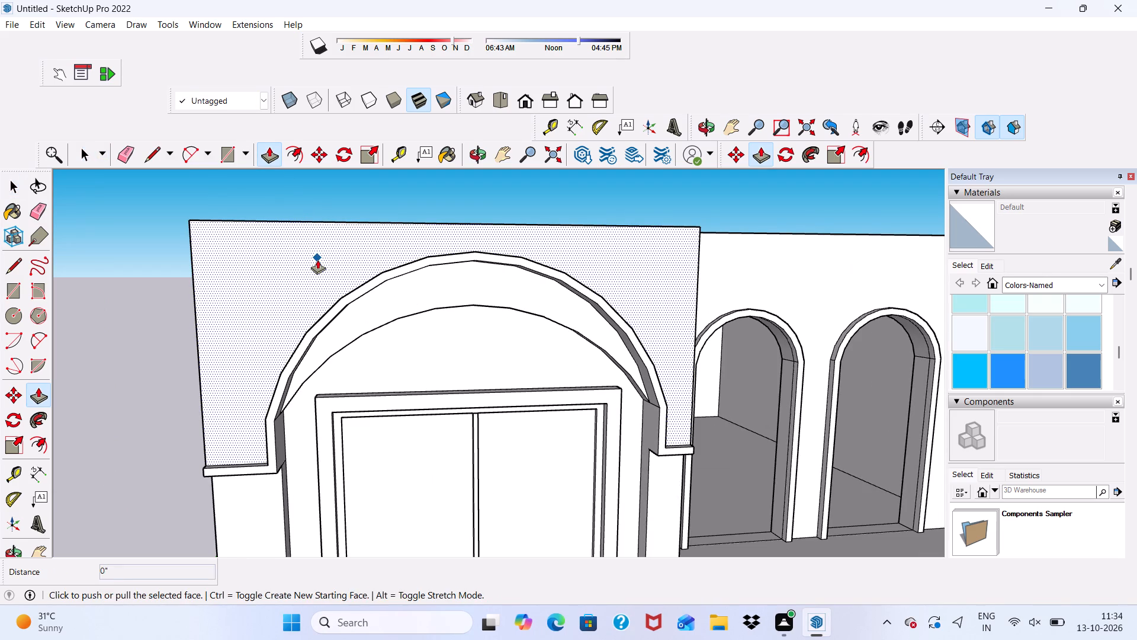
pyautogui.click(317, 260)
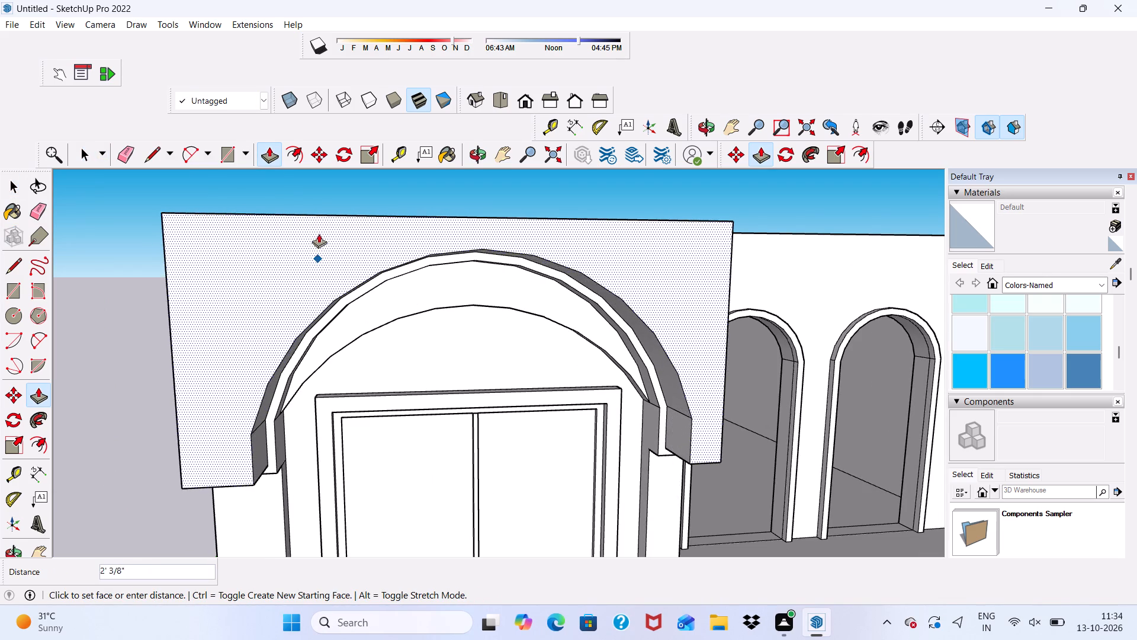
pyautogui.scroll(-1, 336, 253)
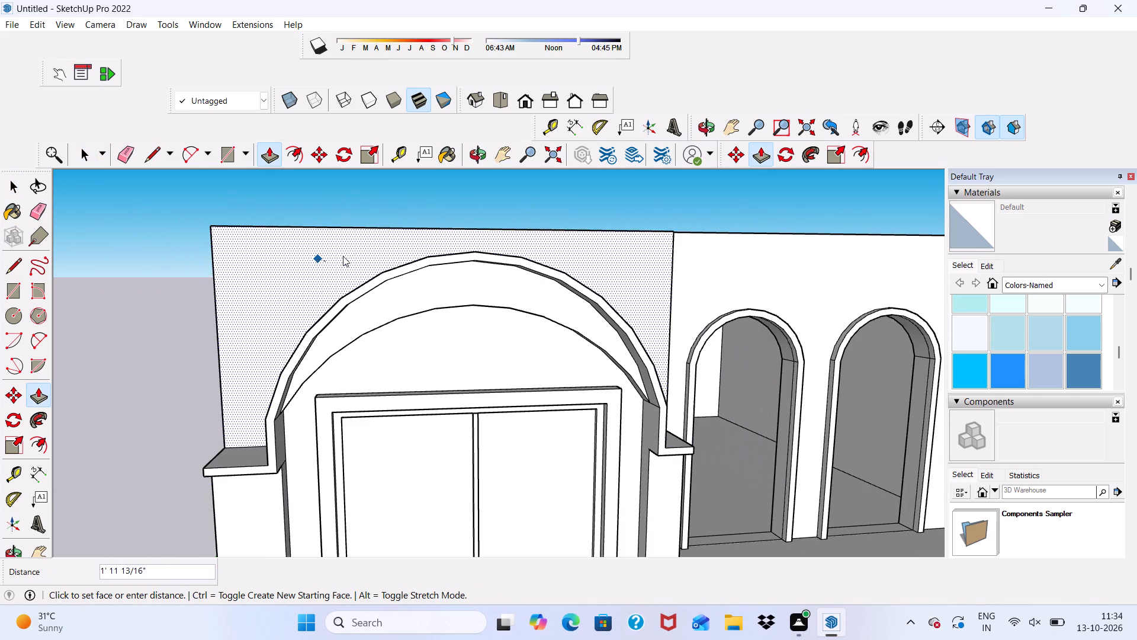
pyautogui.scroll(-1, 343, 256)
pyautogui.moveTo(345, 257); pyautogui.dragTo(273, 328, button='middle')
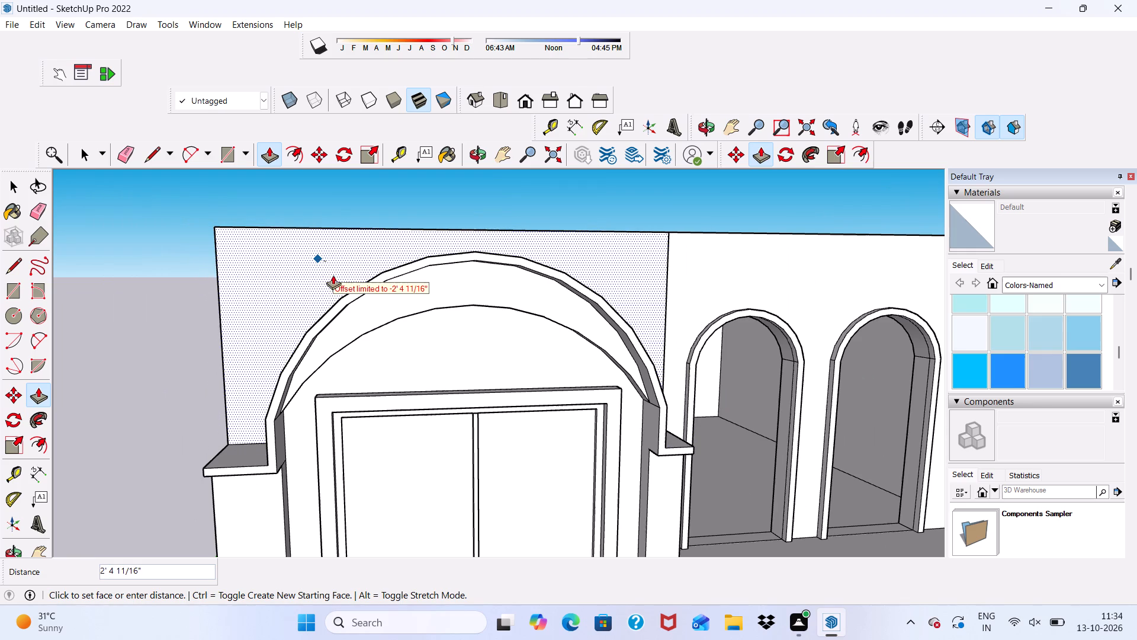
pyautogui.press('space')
# Push/Pull the wall face around the large arch outward by 3", flush with the arch border's face.
pyautogui.moveTo(293, 279); pyautogui.dragTo(210, 349, button='middle')
pyautogui.scroll(2, 263, 329)
pyautogui.click(285, 315)
pyautogui.click(268, 146)
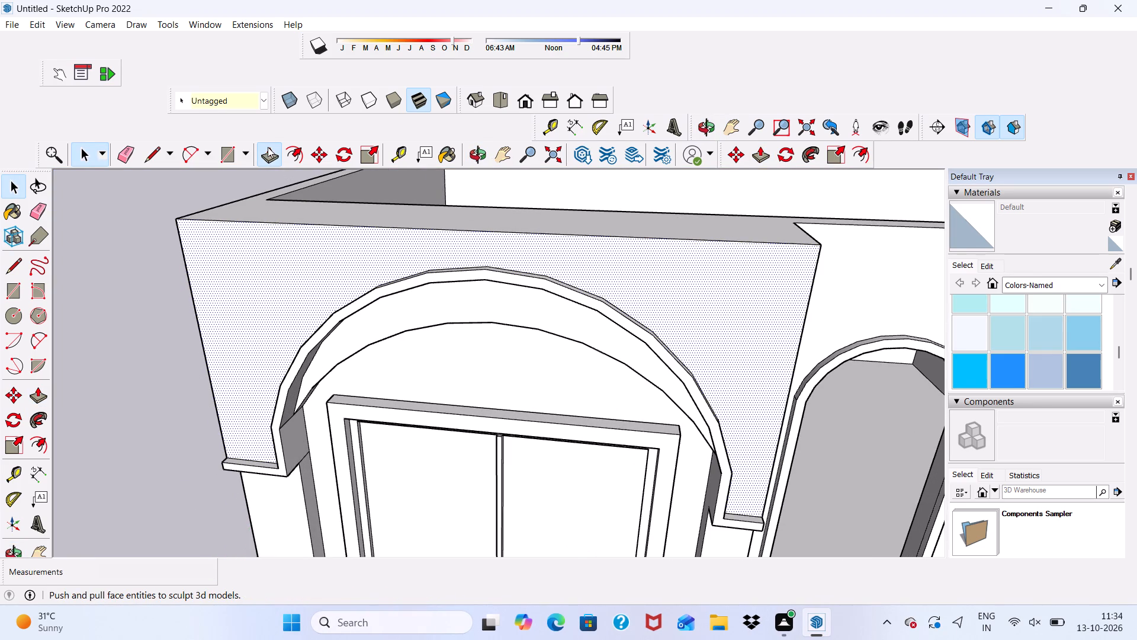
pyautogui.click(259, 303)
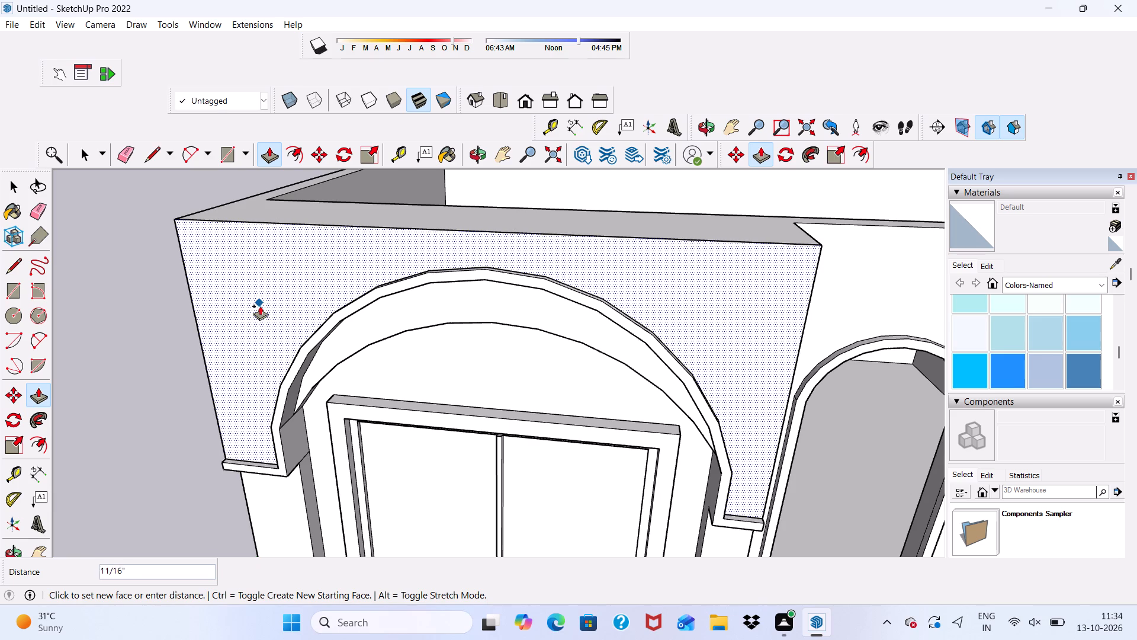
pyautogui.scroll(1, 321, 326)
pyautogui.click(322, 326)
pyautogui.scroll(-2, 296, 267)
pyautogui.moveTo(293, 270); pyautogui.dragTo(338, 162, button='middle')
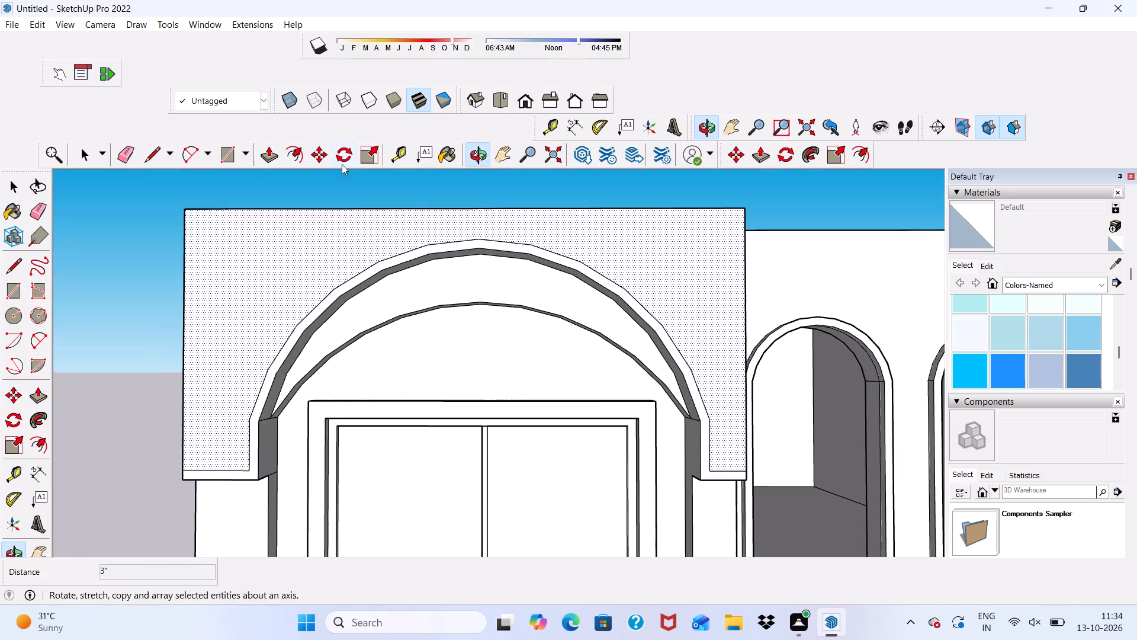
pyautogui.press('space')
# Push/Pull the large arch's border face slightly outward so that it projects beyond the surrounding wall face.
pyautogui.scroll(2, 474, 232)
pyautogui.scroll(-6, 474, 232)
pyautogui.moveTo(487, 220); pyautogui.dragTo(471, 250, button='middle')
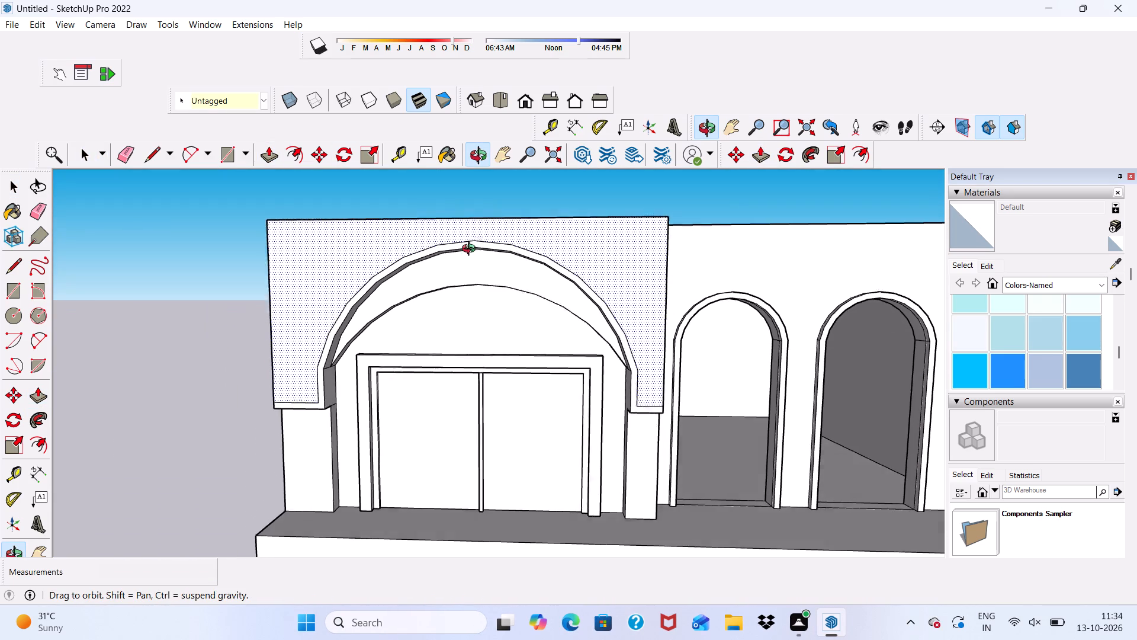
pyautogui.moveTo(471, 250); pyautogui.dragTo(470, 253, button='middle')
pyautogui.scroll(7, 470, 217)
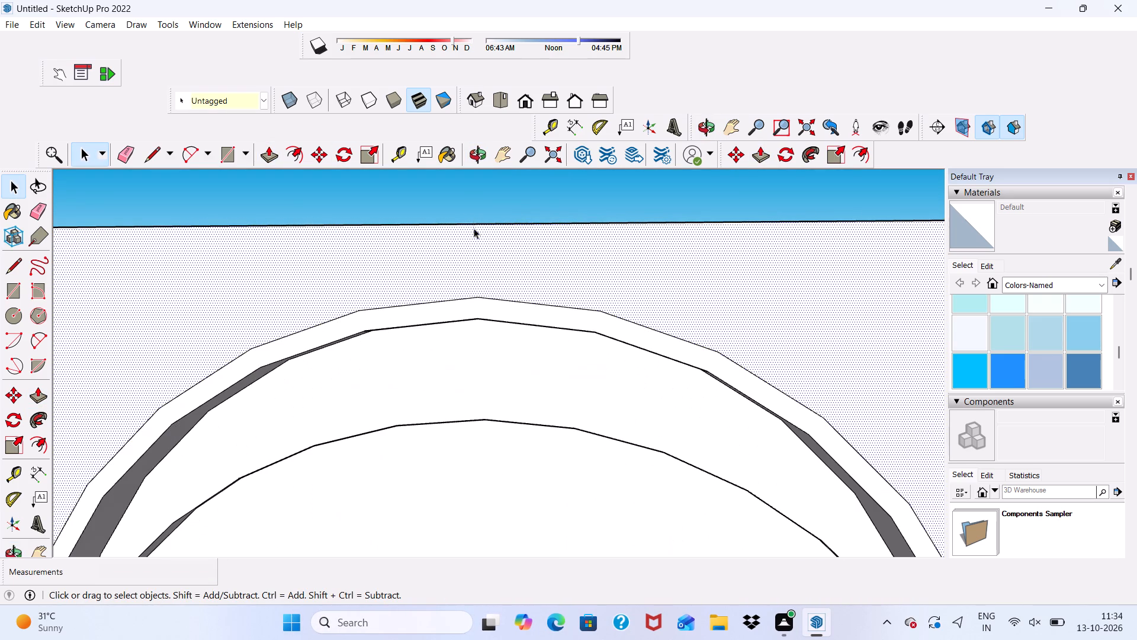
pyautogui.click(410, 309)
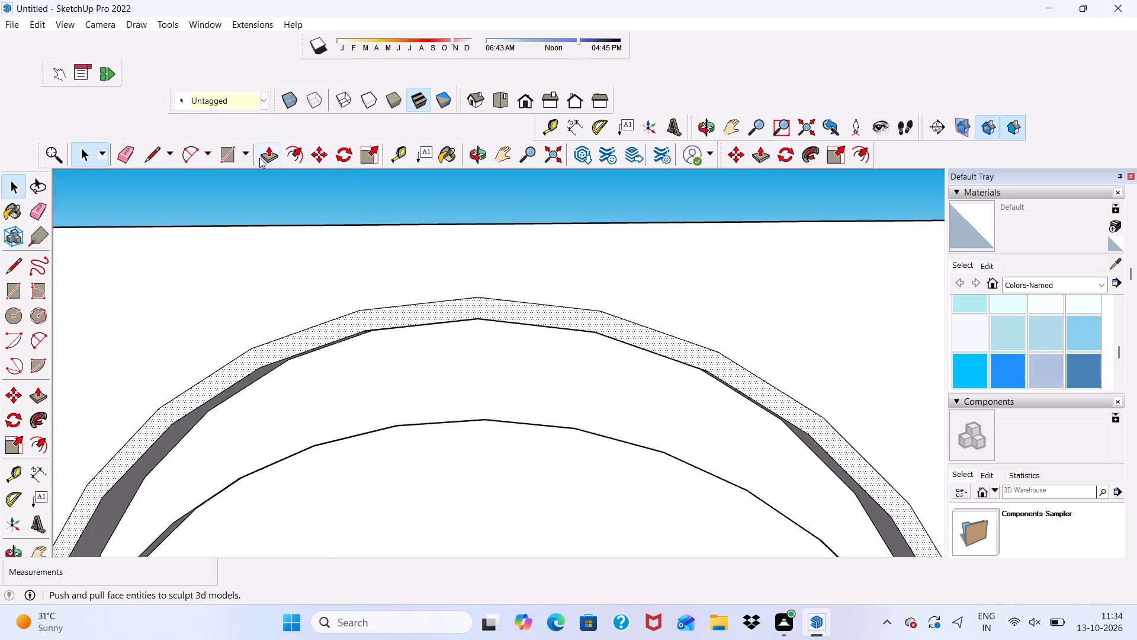
pyautogui.moveTo(266, 148); pyautogui.dragTo(272, 156)
pyautogui.click(333, 324)
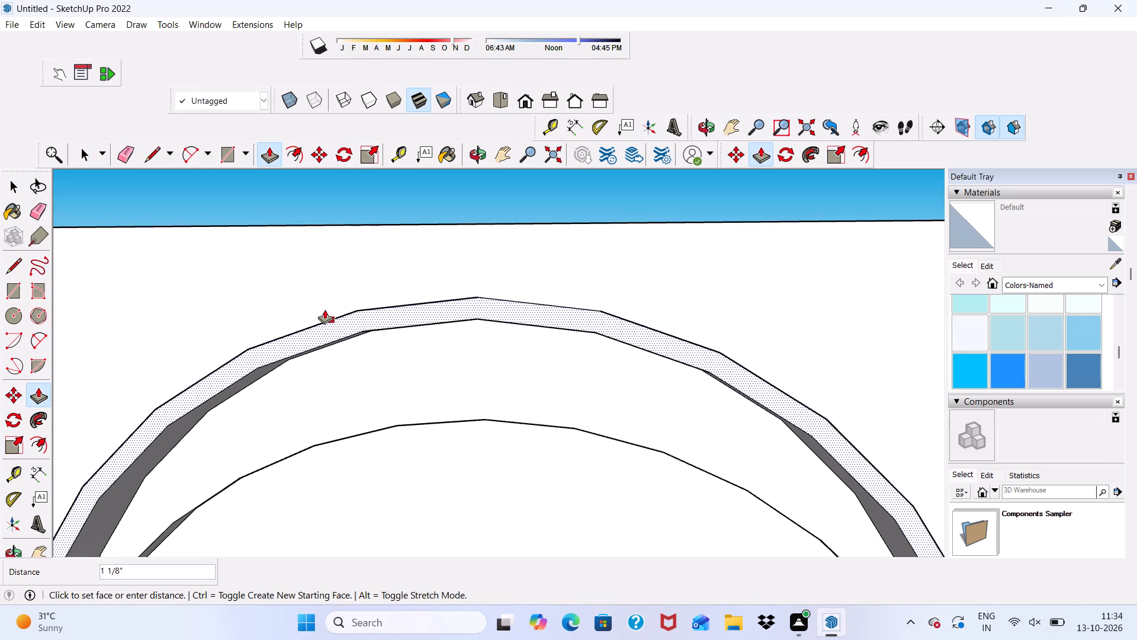
pyautogui.click(325, 309)
pyautogui.scroll(-6, 297, 243)
pyautogui.moveTo(363, 238); pyautogui.dragTo(492, 172, button='middle')
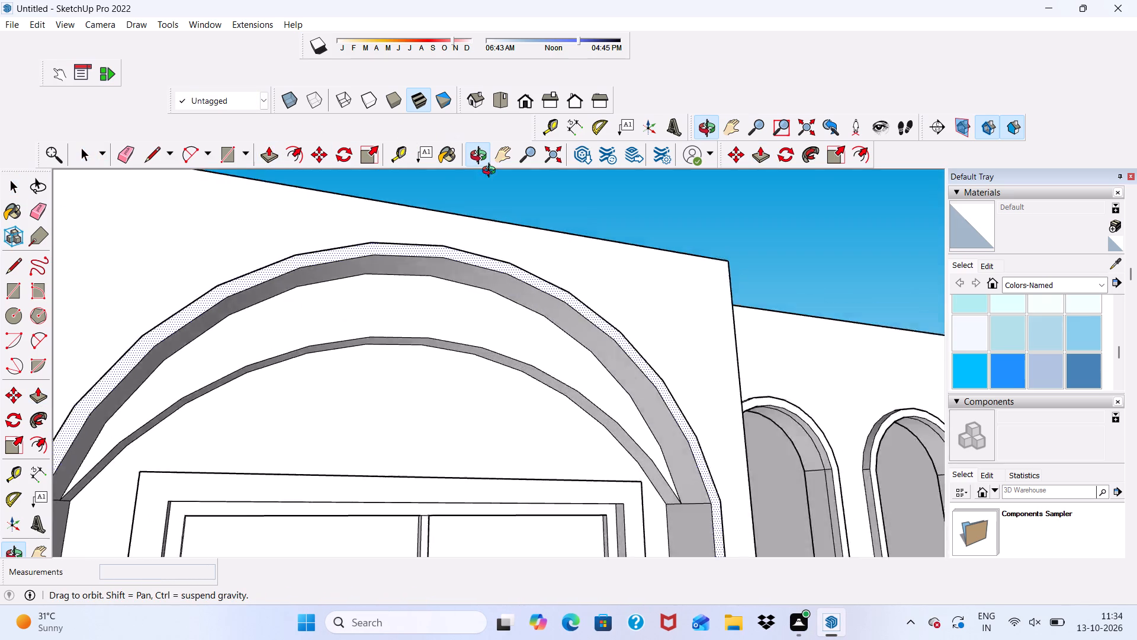
pyautogui.moveTo(492, 172); pyautogui.dragTo(423, 274, button='middle')
pyautogui.press('space')
pyautogui.scroll(2, 417, 242)
pyautogui.scroll(-12, 422, 244)
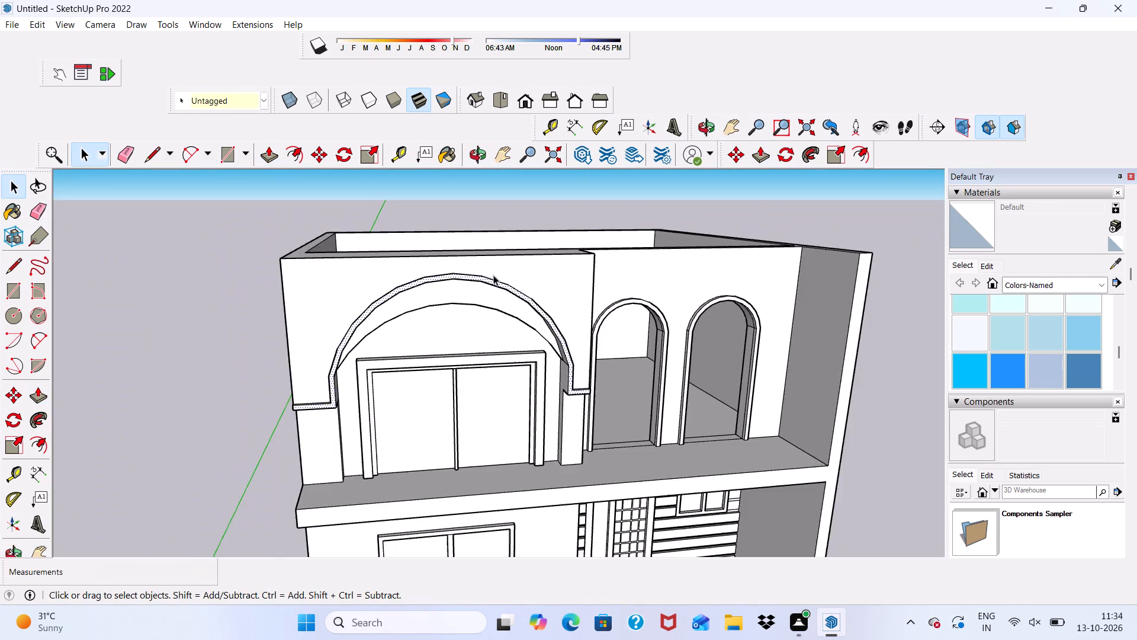
# Examine the front facade from below, from above and from a distance, including the large arch's border and the ground floor.
pyautogui.moveTo(499, 285); pyautogui.dragTo(423, 180, button='middle')
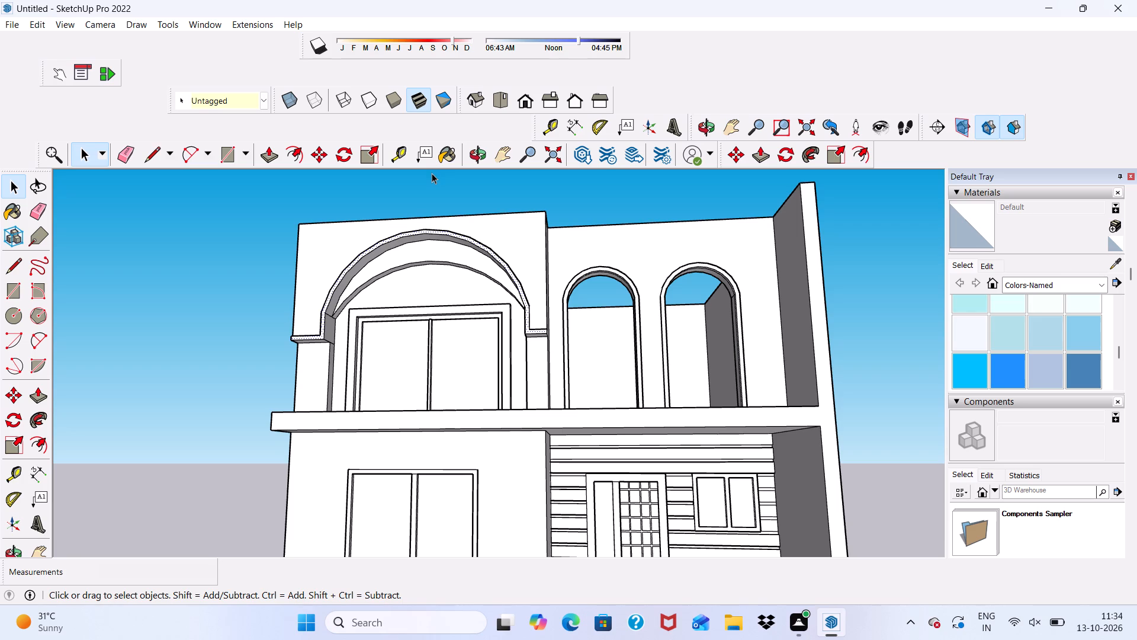
pyautogui.scroll(5, 428, 188)
pyautogui.scroll(-5, 451, 328)
pyautogui.moveTo(539, 509); pyautogui.dragTo(535, 565, button='middle')
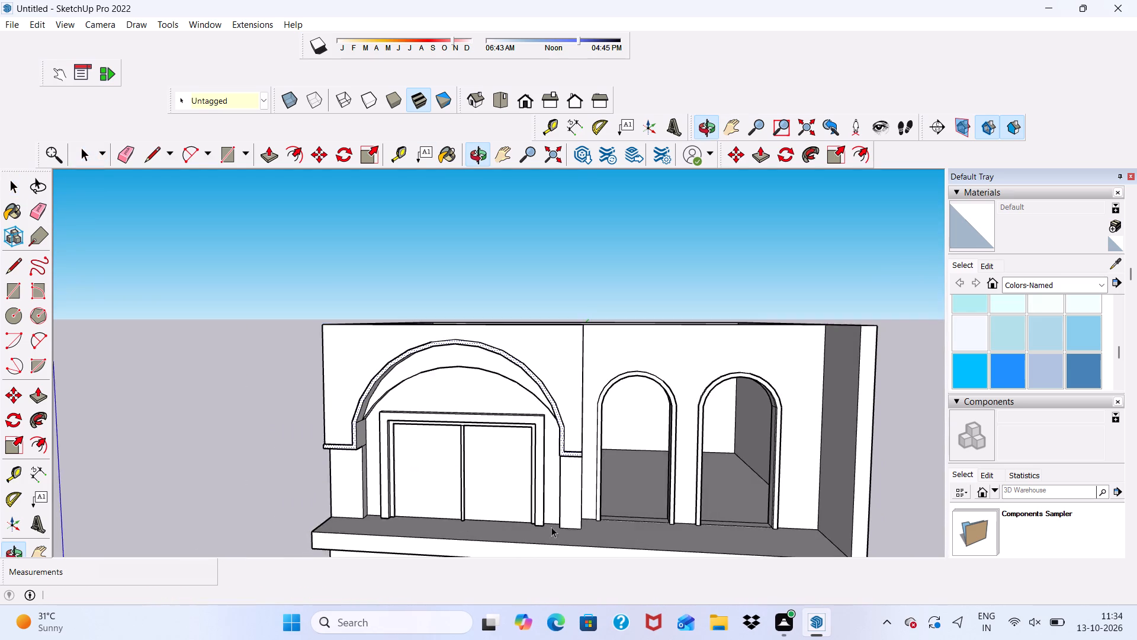
pyautogui.scroll(2, 561, 414)
pyautogui.scroll(-6, 550, 390)
pyautogui.scroll(6, 533, 521)
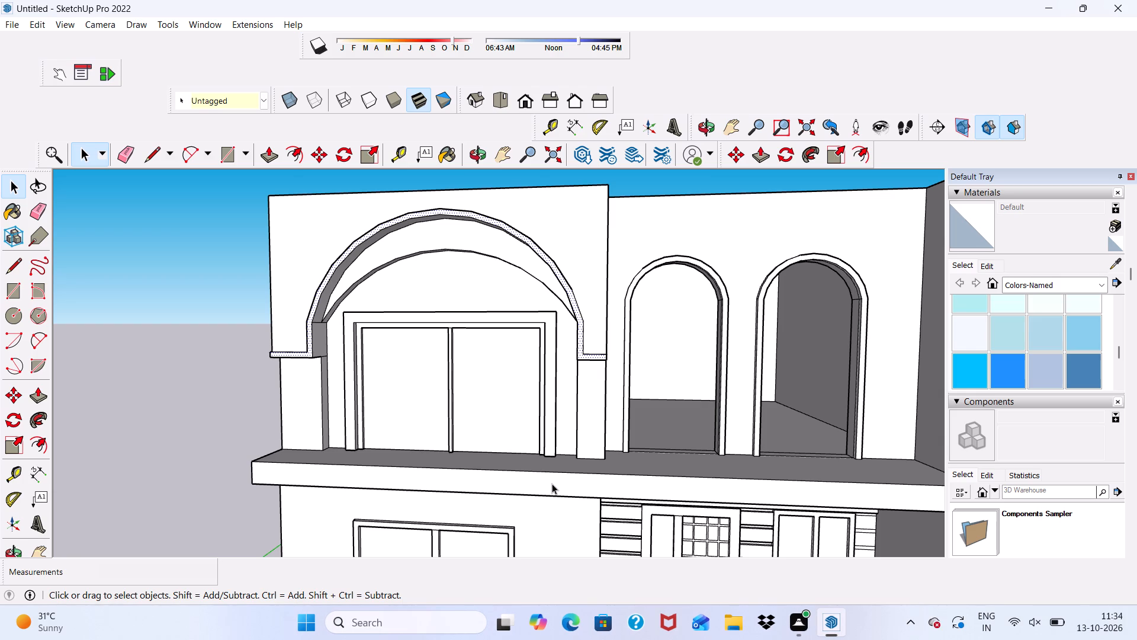
pyautogui.scroll(-2, 775, 359)
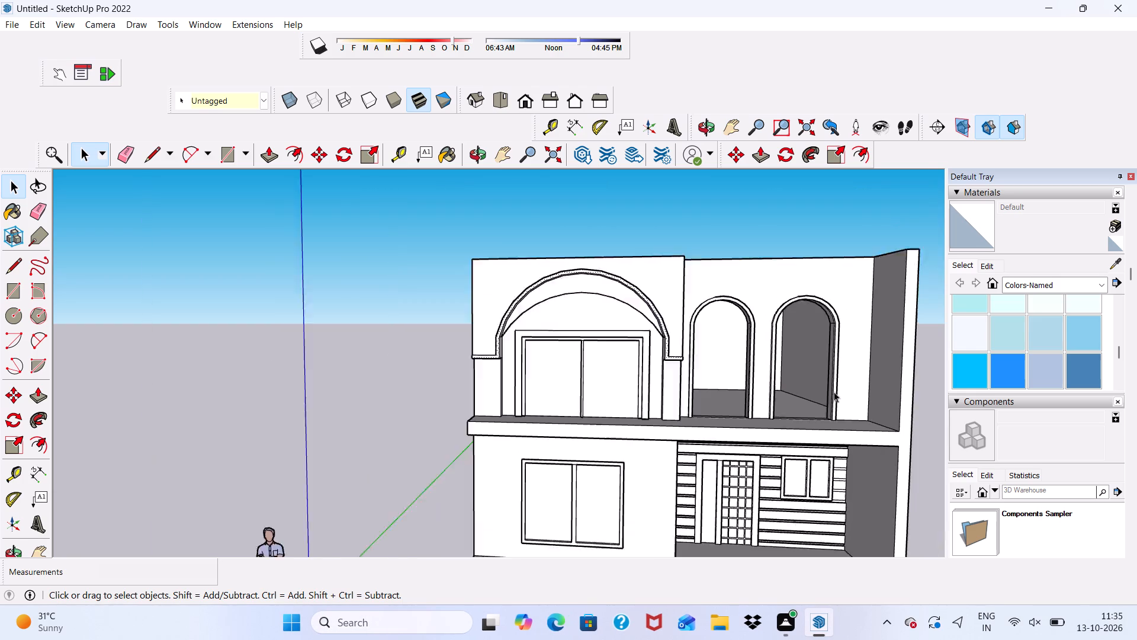
pyautogui.scroll(-5, 834, 392)
pyautogui.moveTo(663, 438); pyautogui.dragTo(667, 419, button='middle')
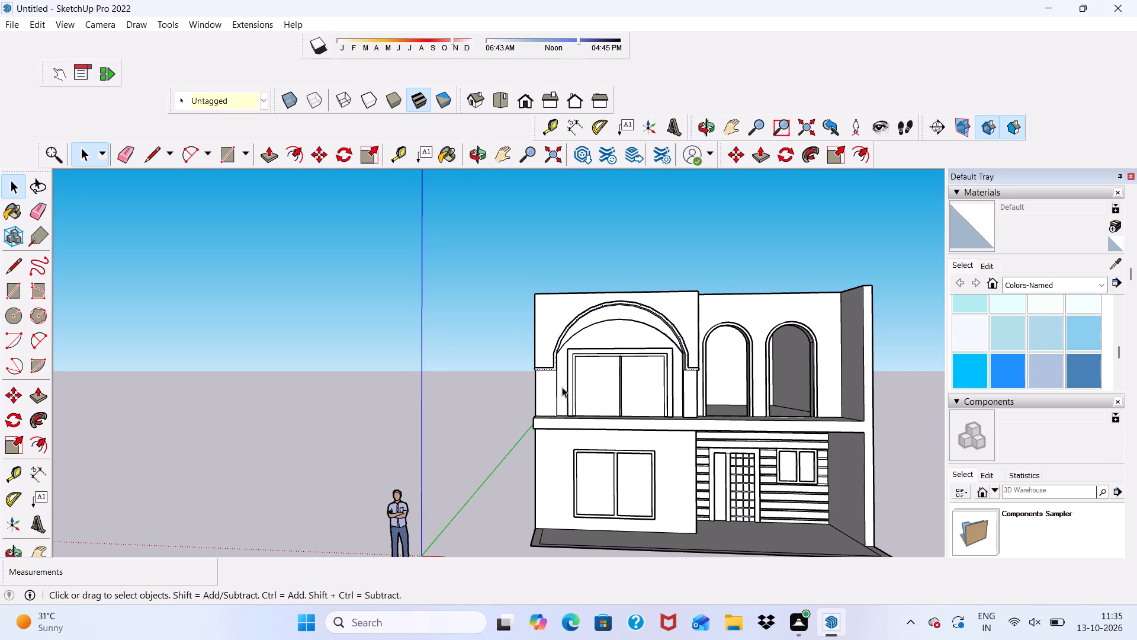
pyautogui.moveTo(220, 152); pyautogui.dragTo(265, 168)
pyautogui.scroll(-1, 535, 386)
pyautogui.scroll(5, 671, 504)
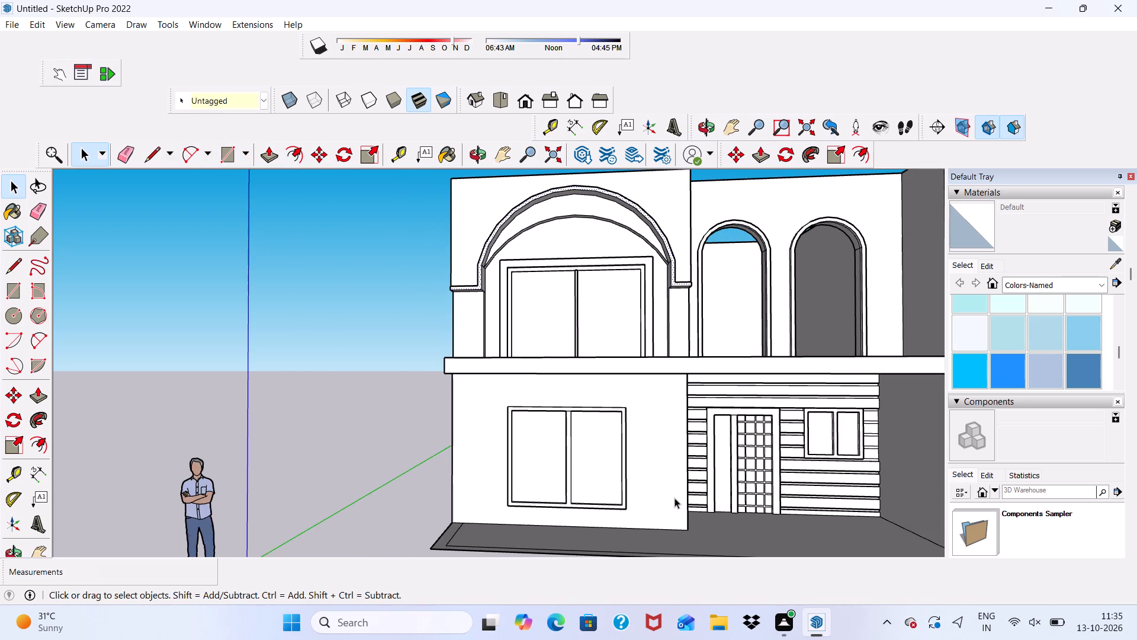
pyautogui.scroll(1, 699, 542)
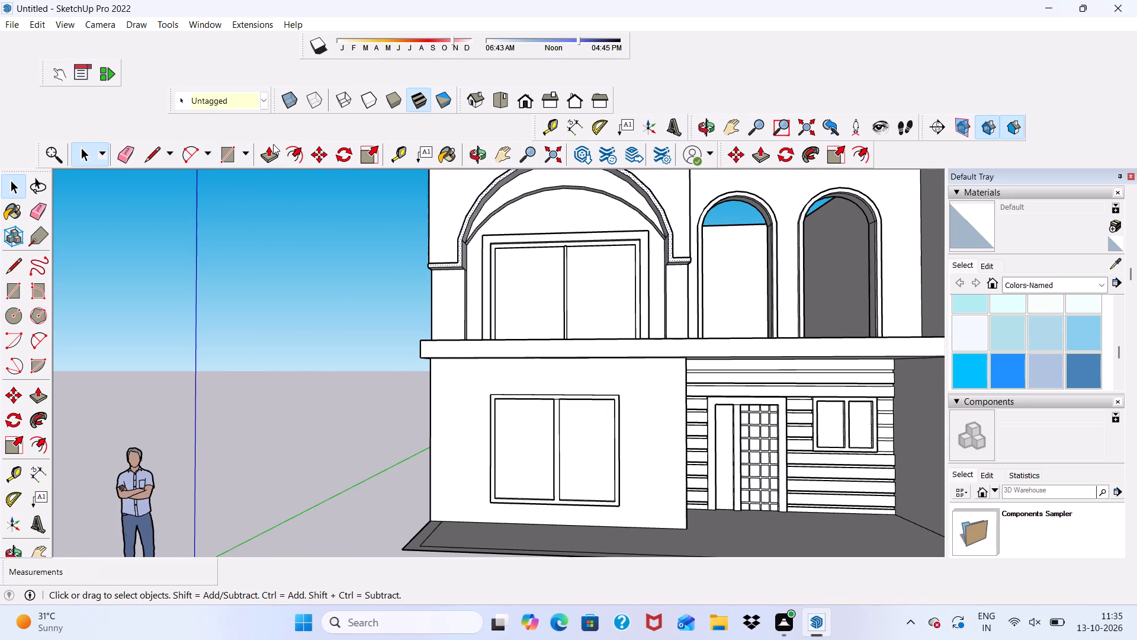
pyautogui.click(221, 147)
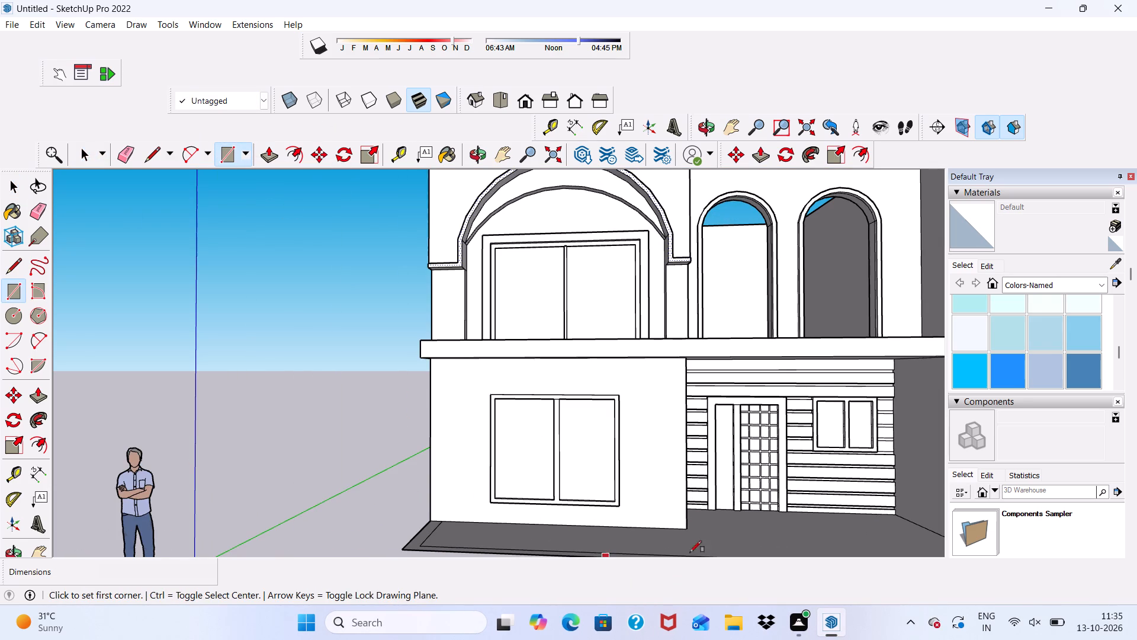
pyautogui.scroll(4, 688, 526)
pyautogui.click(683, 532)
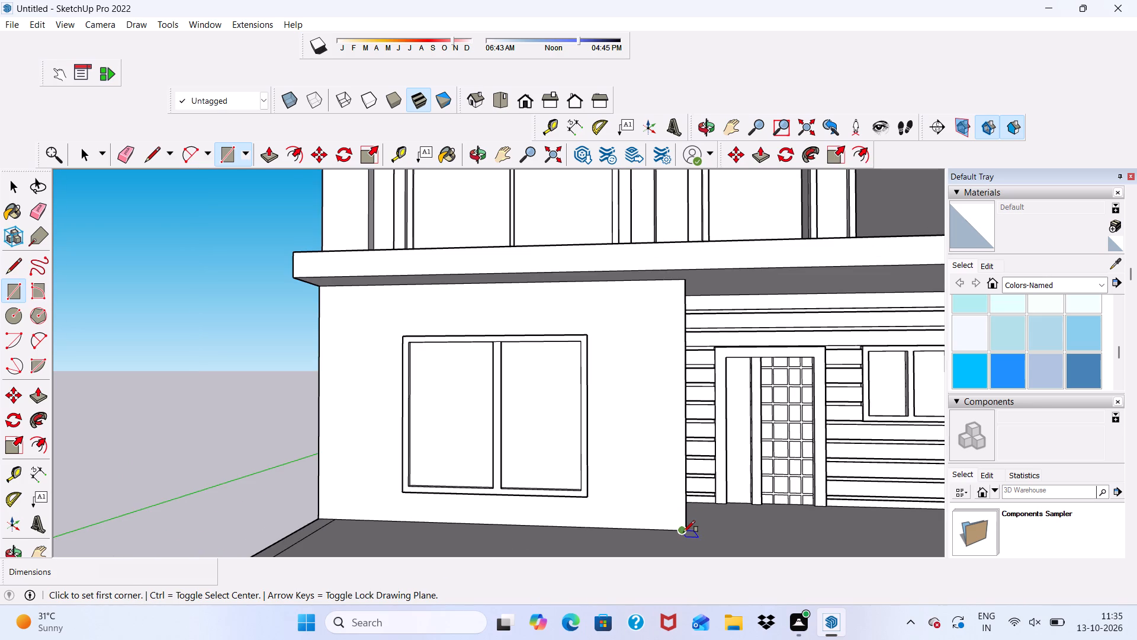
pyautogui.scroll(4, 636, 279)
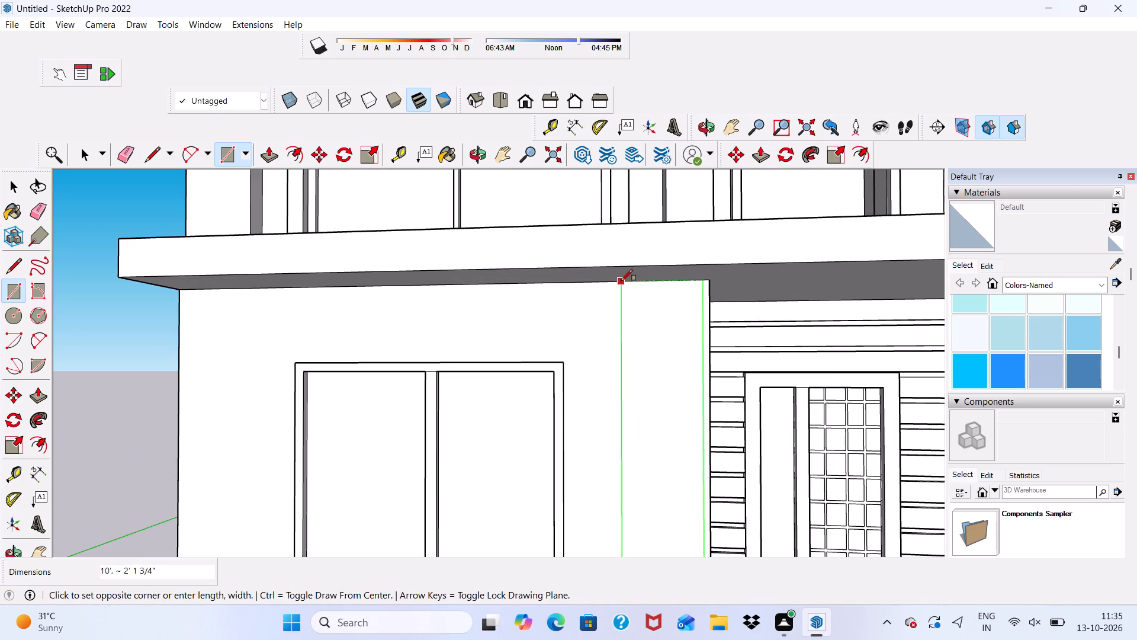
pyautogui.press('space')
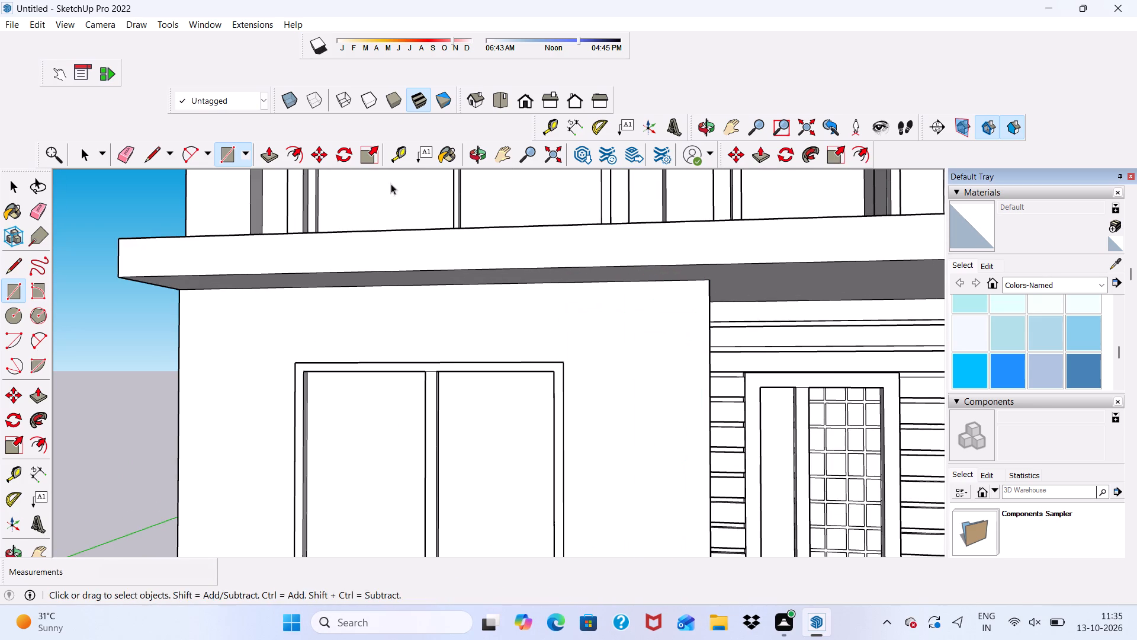
# Draw a full-height rectangle a little over 2' wide on the ground-floor front wall, along its vertical edge beside the entrance recess.
pyautogui.click(227, 151)
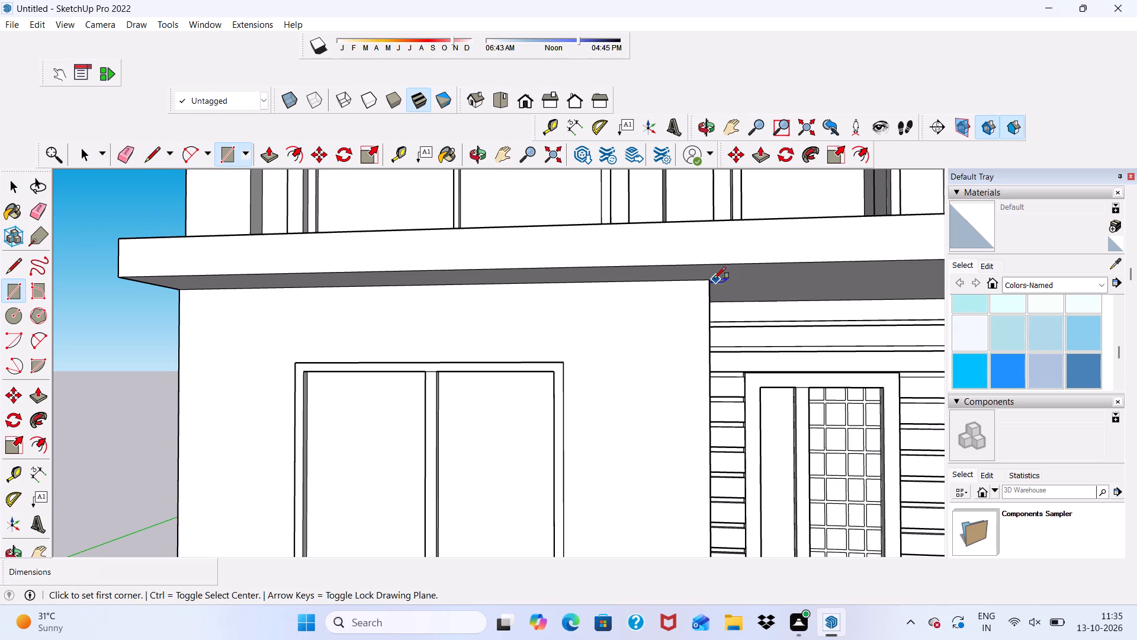
pyautogui.click(705, 282)
pyautogui.scroll(-10, 489, 376)
pyautogui.scroll(11, 580, 484)
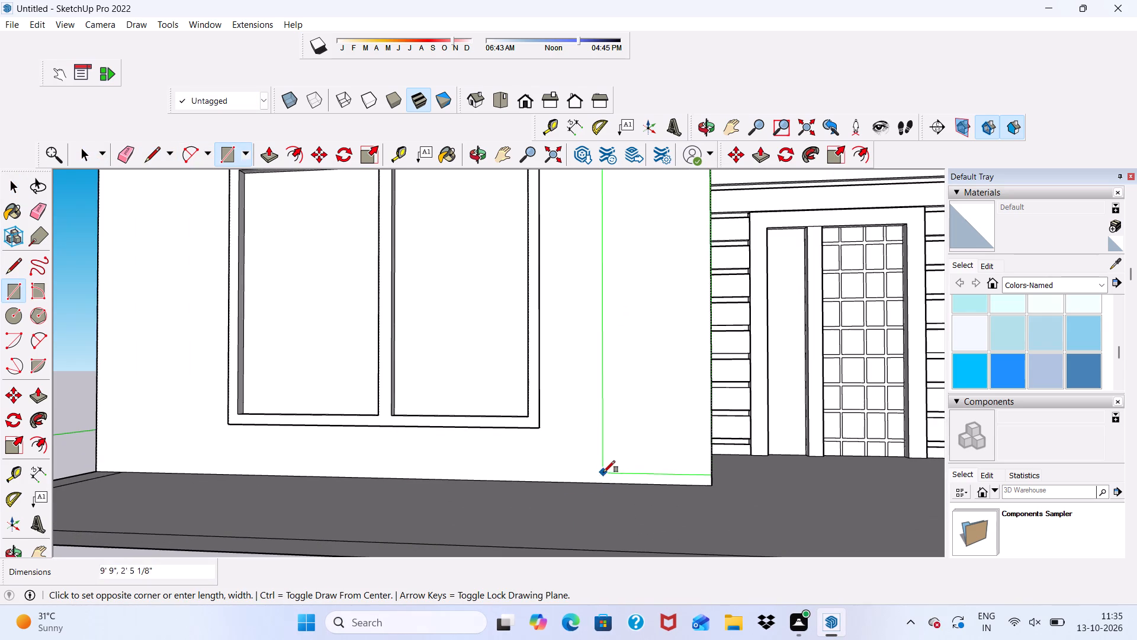
pyautogui.click(608, 485)
pyautogui.scroll(-12, 601, 459)
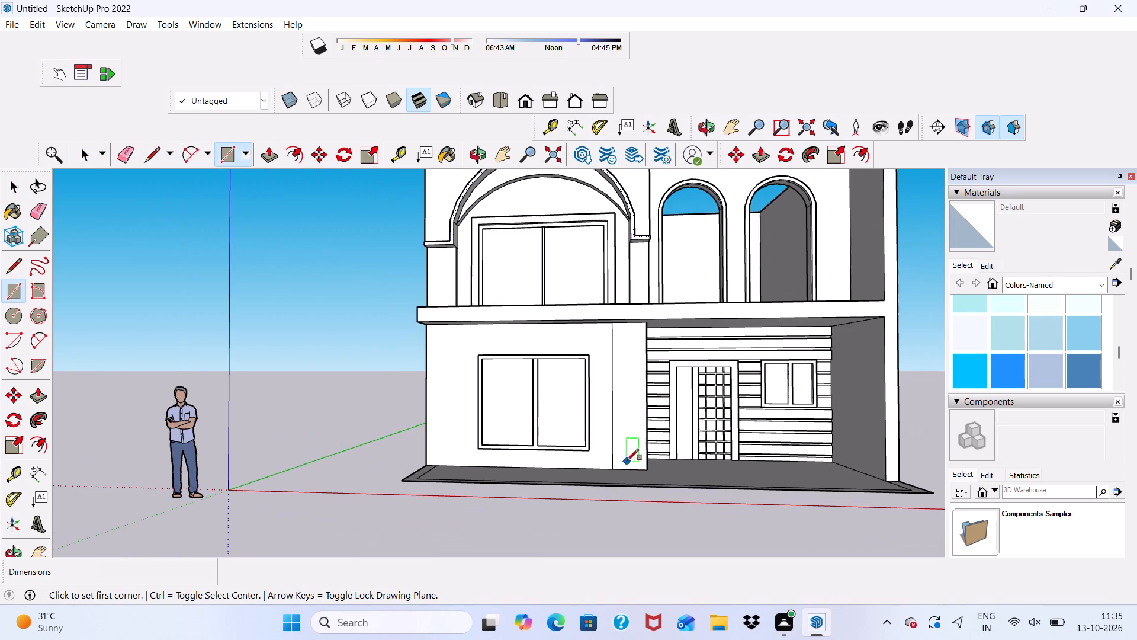
pyautogui.press('space')
# Draw a line about 2' 5 9/16" long across the slab's underside from the wall strip's inner top corner to the front edge.
pyautogui.scroll(5, 619, 299)
pyautogui.scroll(-2, 649, 318)
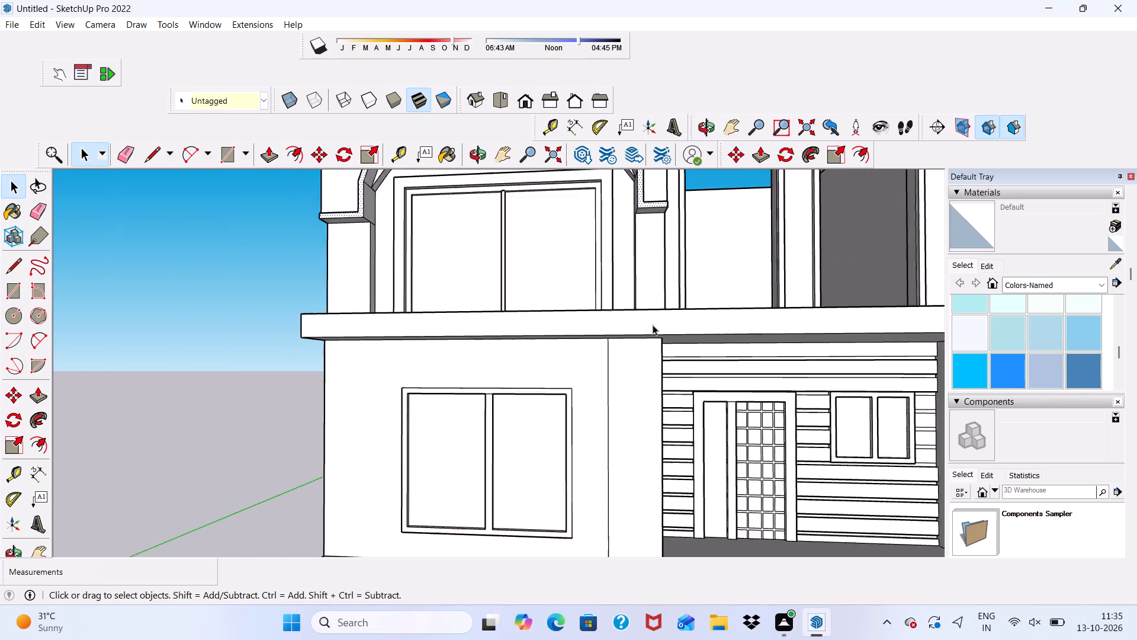
pyautogui.scroll(-2, 653, 325)
pyautogui.moveTo(663, 346); pyautogui.dragTo(637, 393, button='middle')
pyautogui.scroll(2, 607, 337)
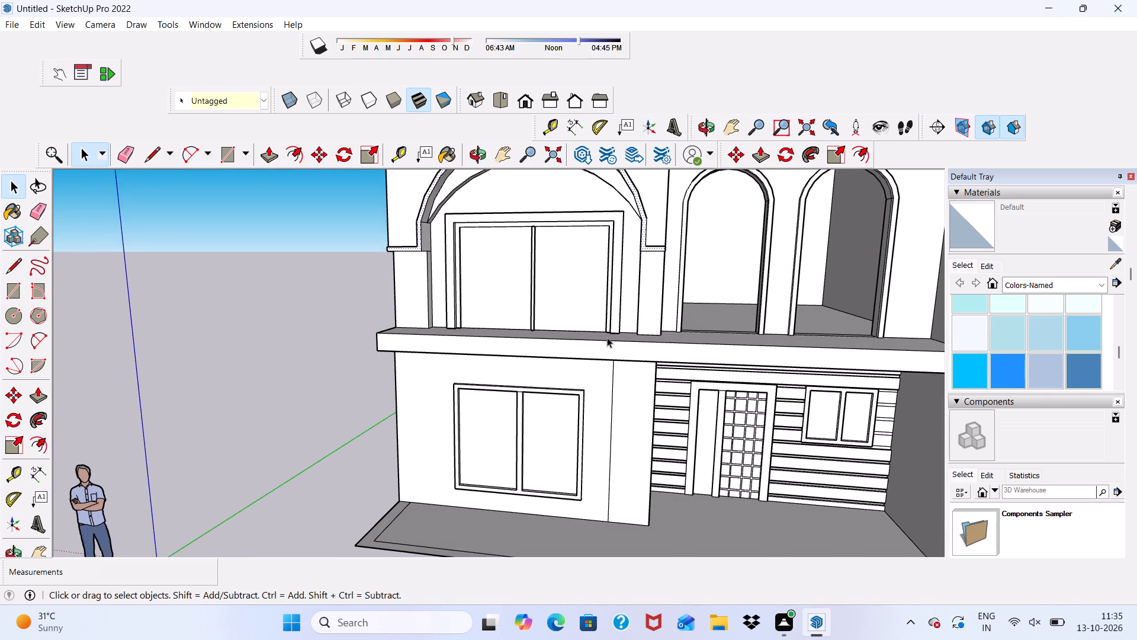
pyautogui.scroll(2, 607, 337)
pyautogui.scroll(-1, 625, 375)
pyautogui.moveTo(625, 375); pyautogui.dragTo(635, 282, button='middle')
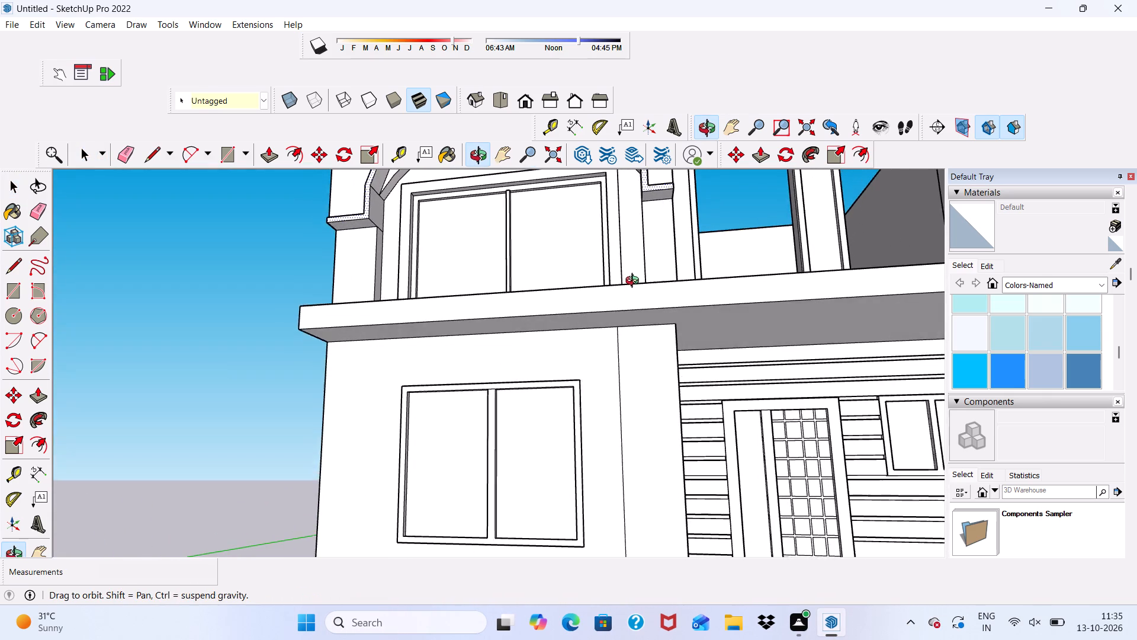
pyautogui.moveTo(635, 282); pyautogui.dragTo(641, 280, button='middle')
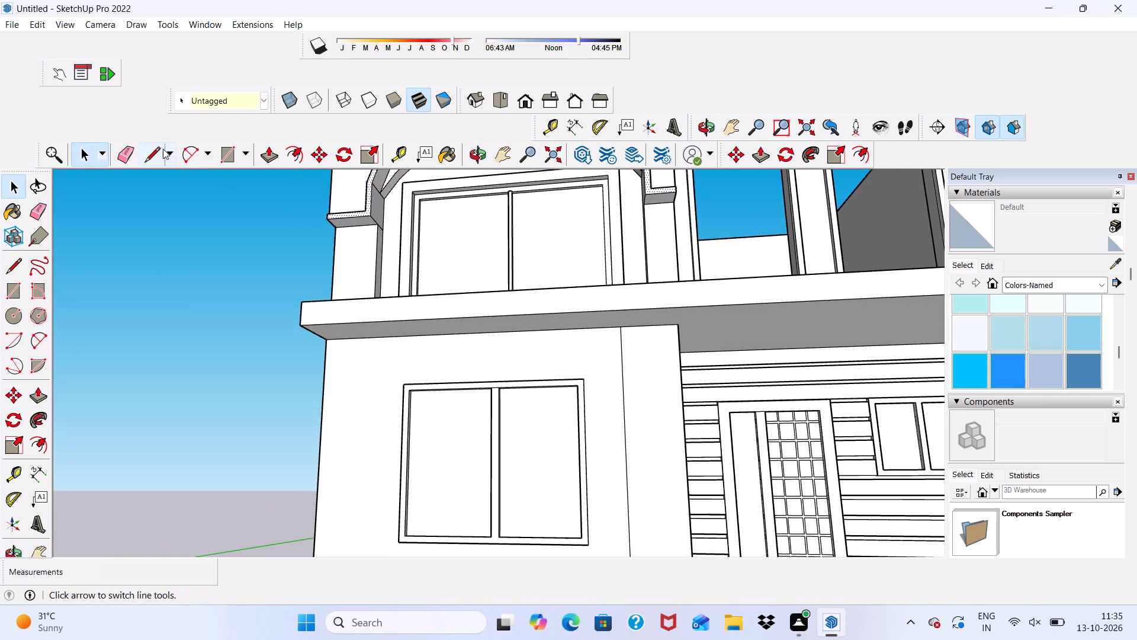
pyautogui.click(157, 149)
pyautogui.scroll(7, 648, 356)
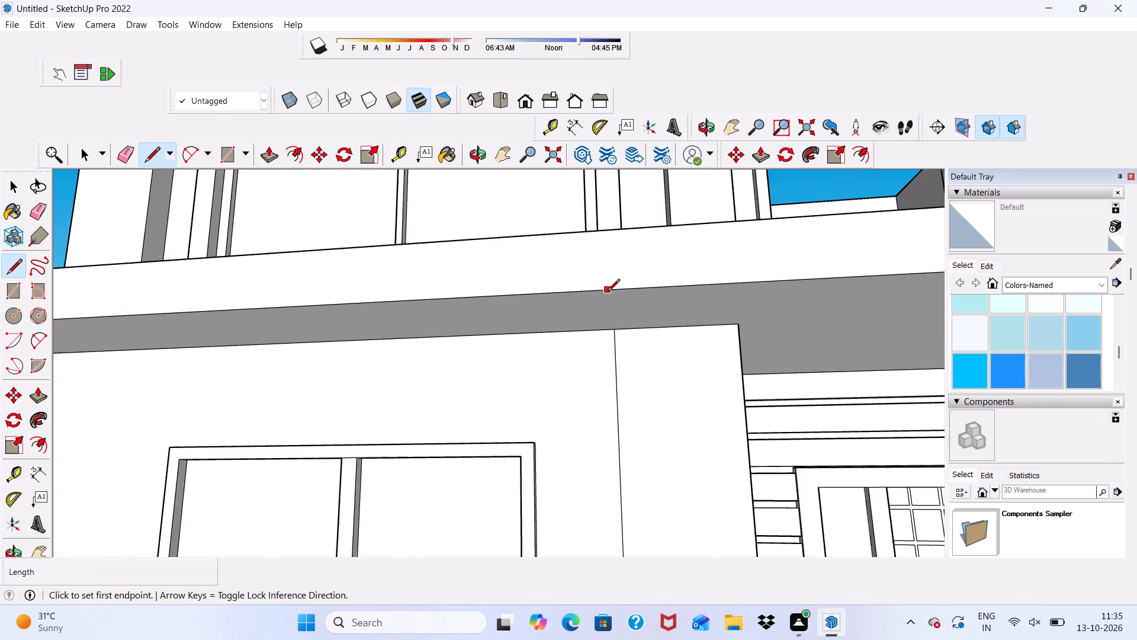
pyautogui.scroll(10, 608, 292)
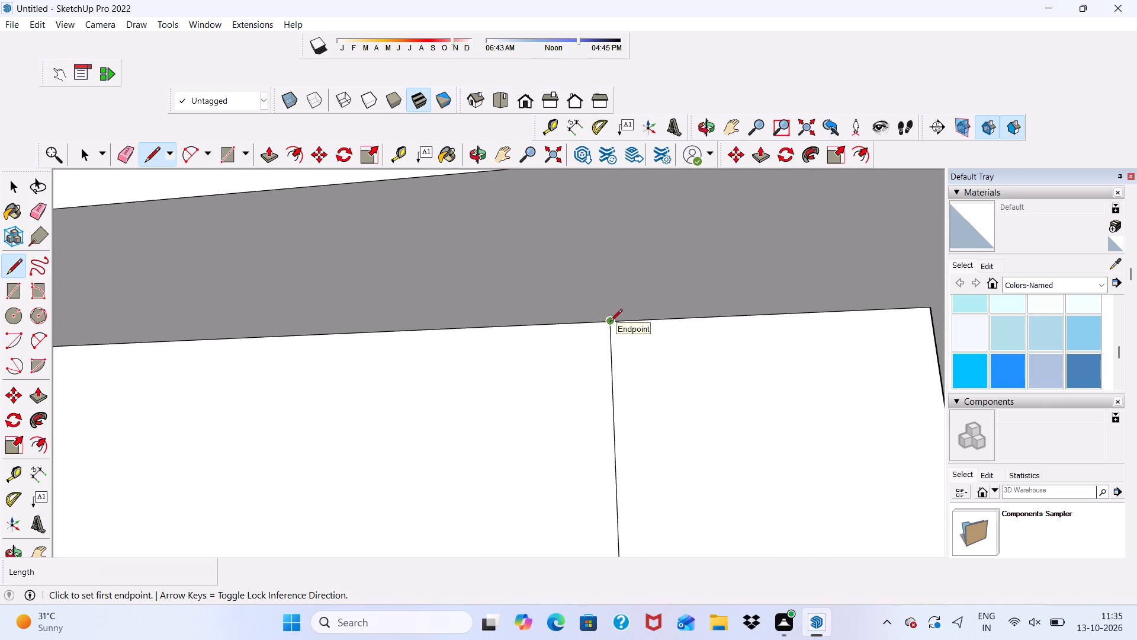
pyautogui.click(610, 322)
pyautogui.scroll(-10, 598, 280)
pyautogui.scroll(4, 596, 271)
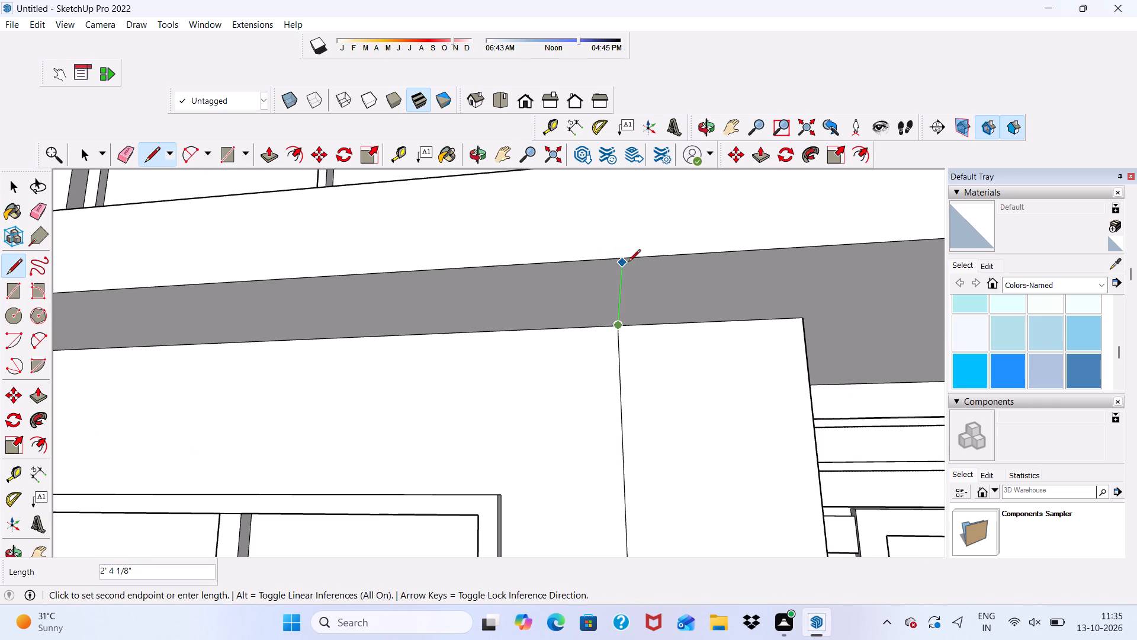
pyautogui.click(621, 260)
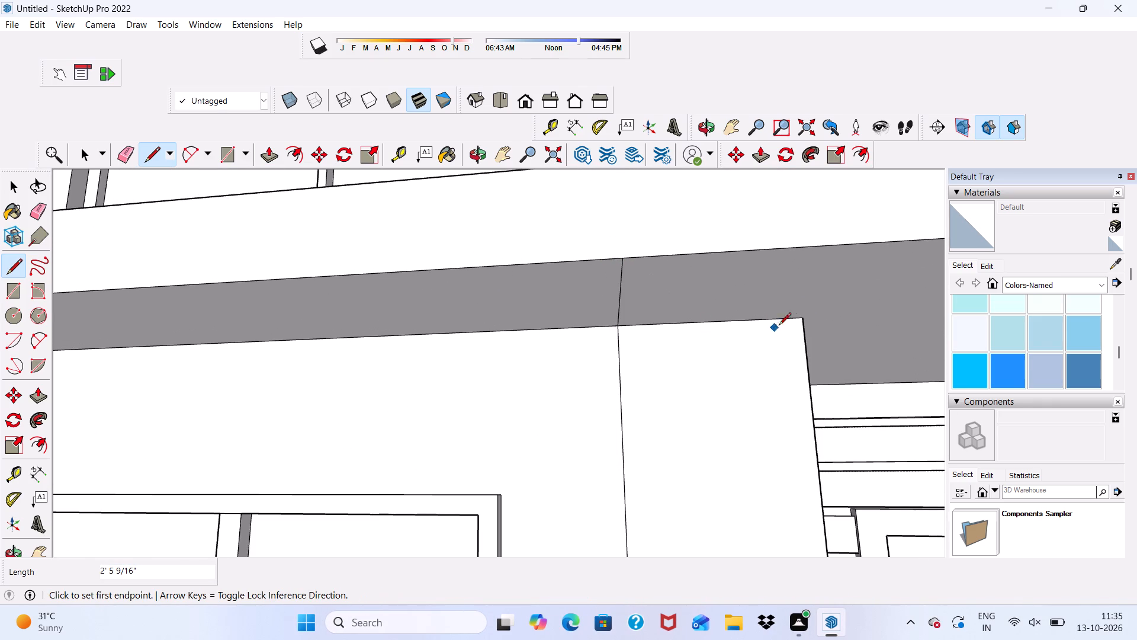
# Draw a second line about 2' 7" long across the slab's underside from the wall's top corner beside the entrance recess toward the front.
pyautogui.click(797, 318)
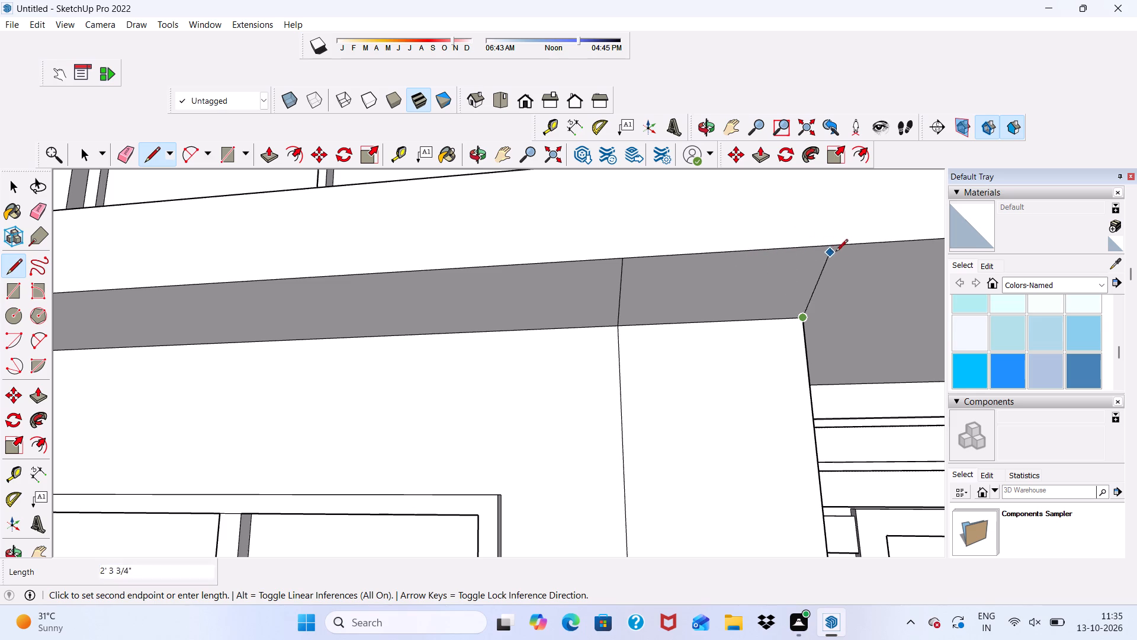
pyautogui.moveTo(807, 255); pyautogui.dragTo(795, 325, button='middle')
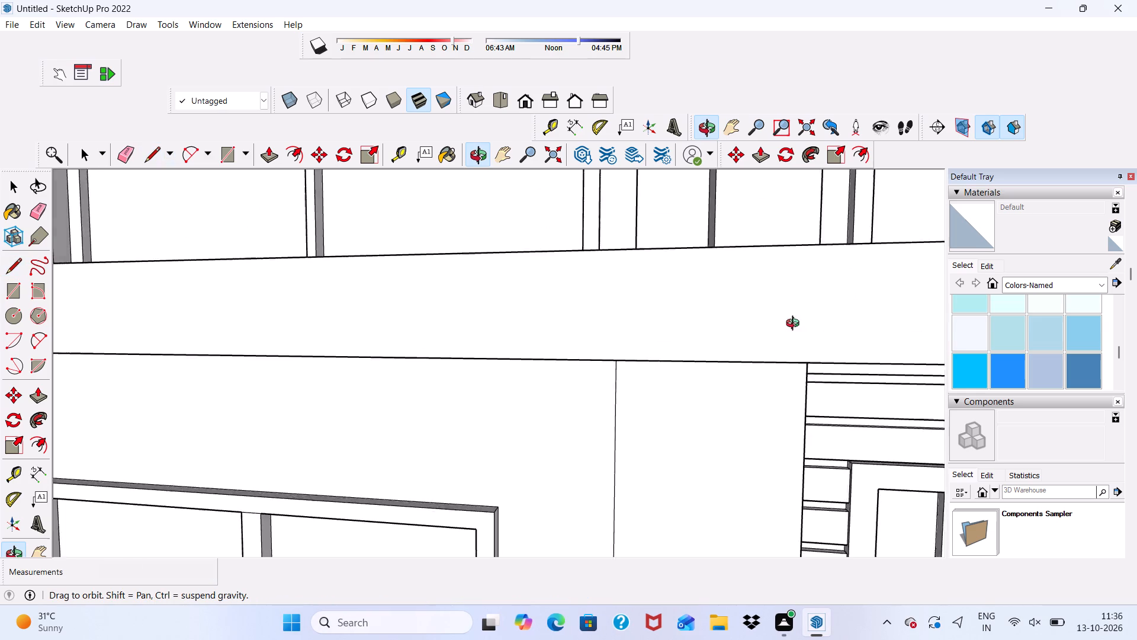
pyautogui.moveTo(795, 325); pyautogui.dragTo(670, 305, button='middle')
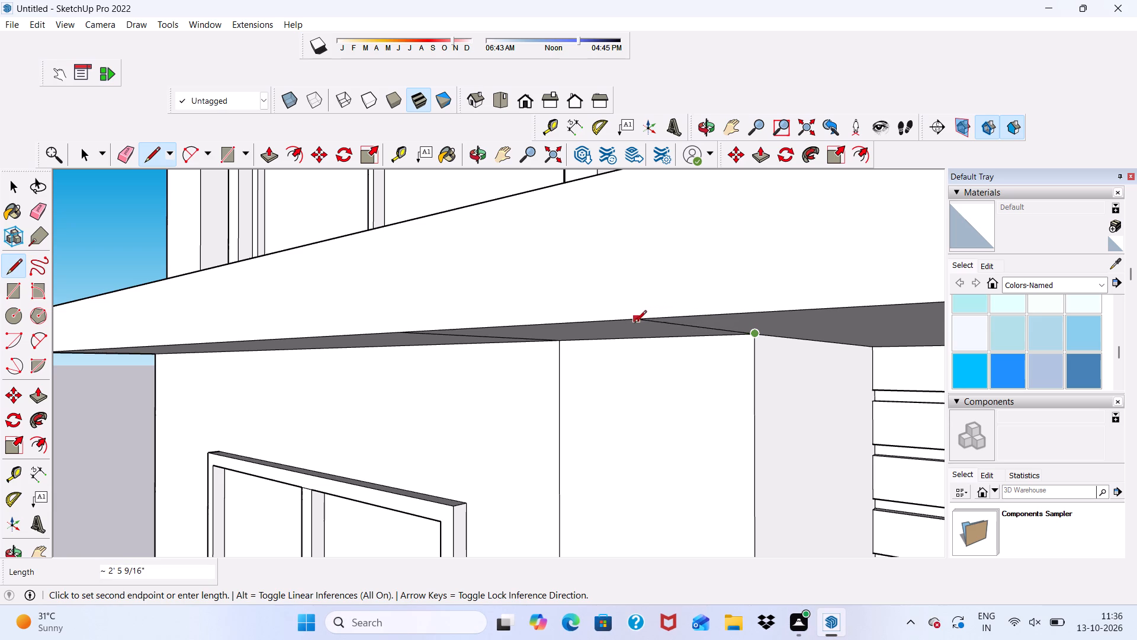
pyautogui.click(614, 328)
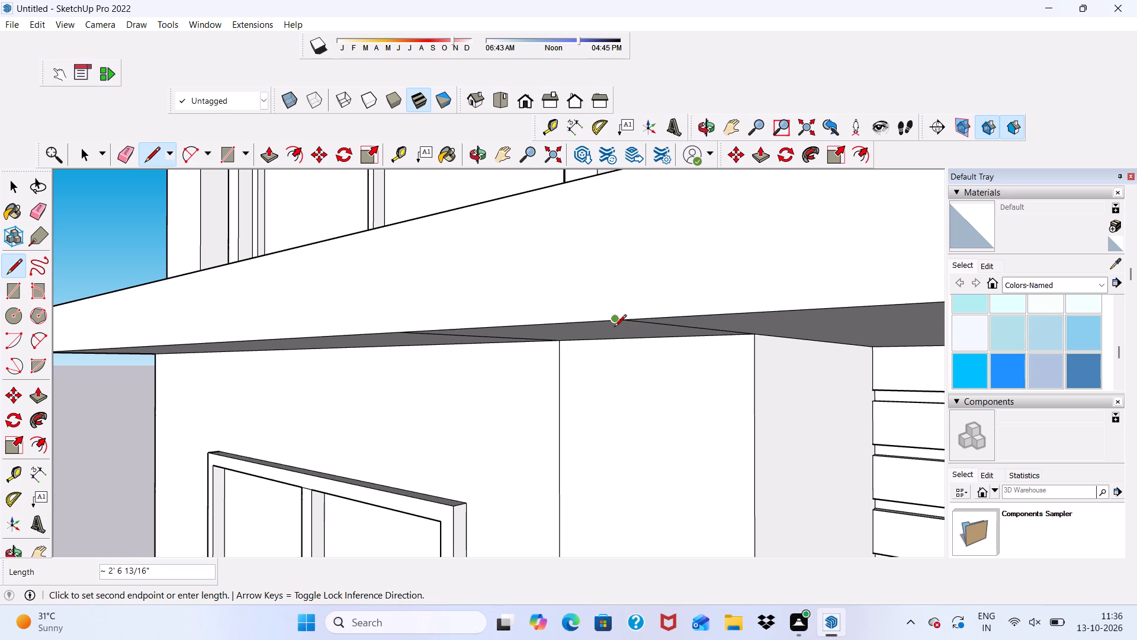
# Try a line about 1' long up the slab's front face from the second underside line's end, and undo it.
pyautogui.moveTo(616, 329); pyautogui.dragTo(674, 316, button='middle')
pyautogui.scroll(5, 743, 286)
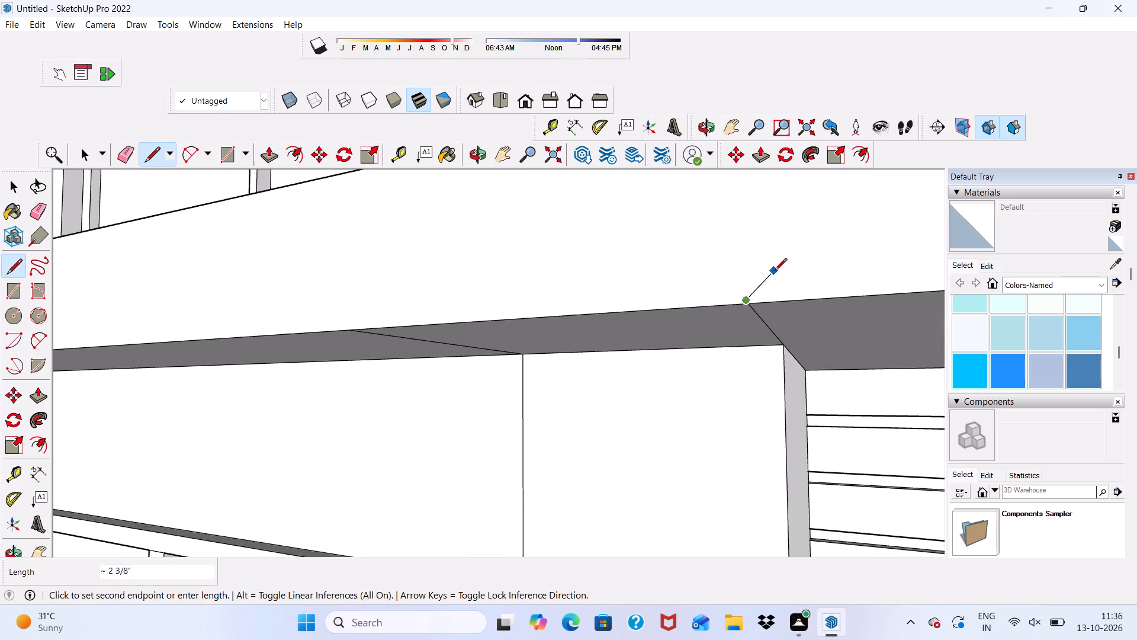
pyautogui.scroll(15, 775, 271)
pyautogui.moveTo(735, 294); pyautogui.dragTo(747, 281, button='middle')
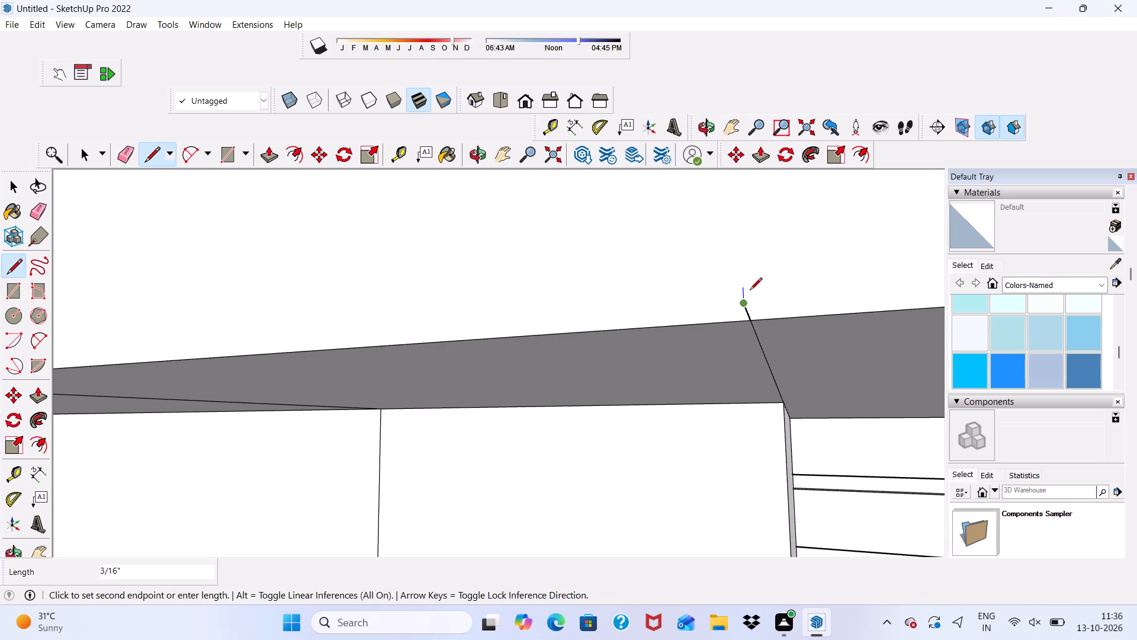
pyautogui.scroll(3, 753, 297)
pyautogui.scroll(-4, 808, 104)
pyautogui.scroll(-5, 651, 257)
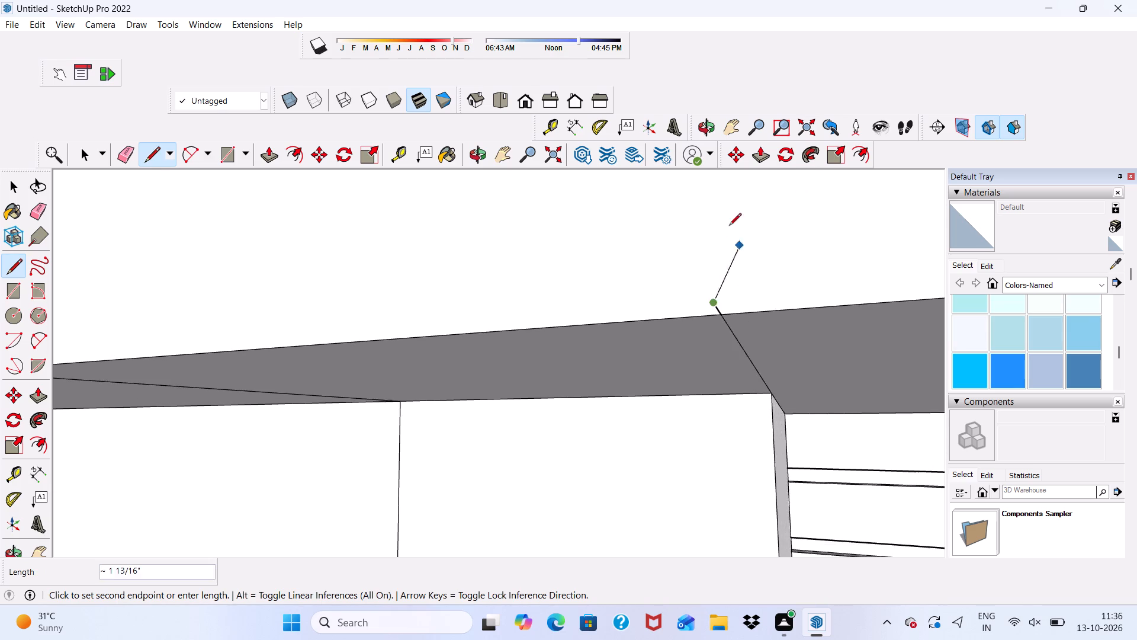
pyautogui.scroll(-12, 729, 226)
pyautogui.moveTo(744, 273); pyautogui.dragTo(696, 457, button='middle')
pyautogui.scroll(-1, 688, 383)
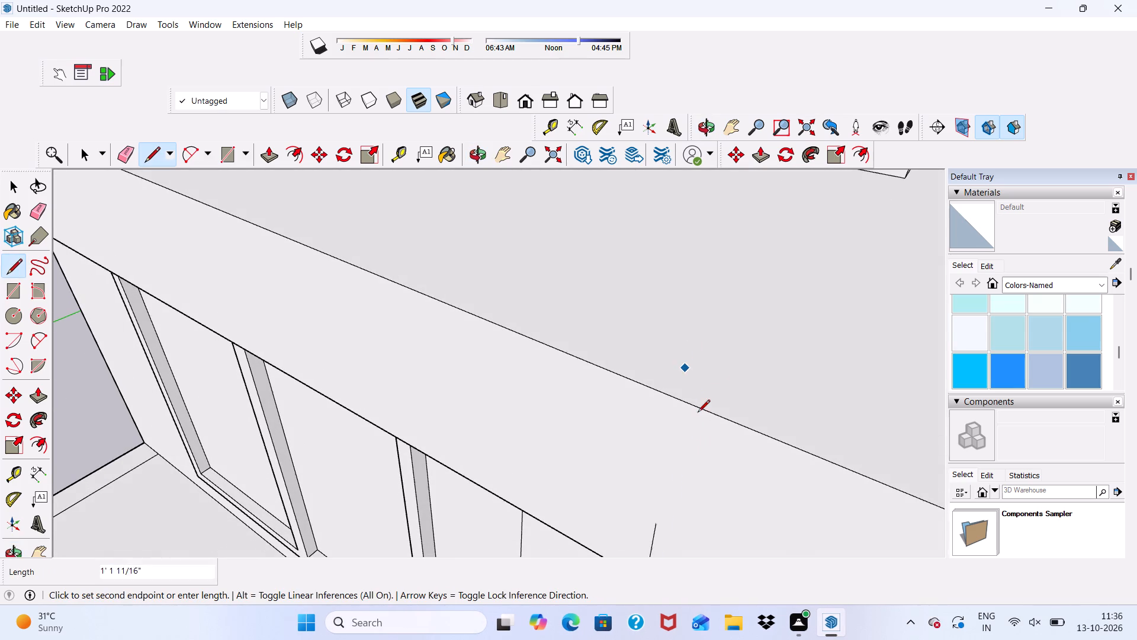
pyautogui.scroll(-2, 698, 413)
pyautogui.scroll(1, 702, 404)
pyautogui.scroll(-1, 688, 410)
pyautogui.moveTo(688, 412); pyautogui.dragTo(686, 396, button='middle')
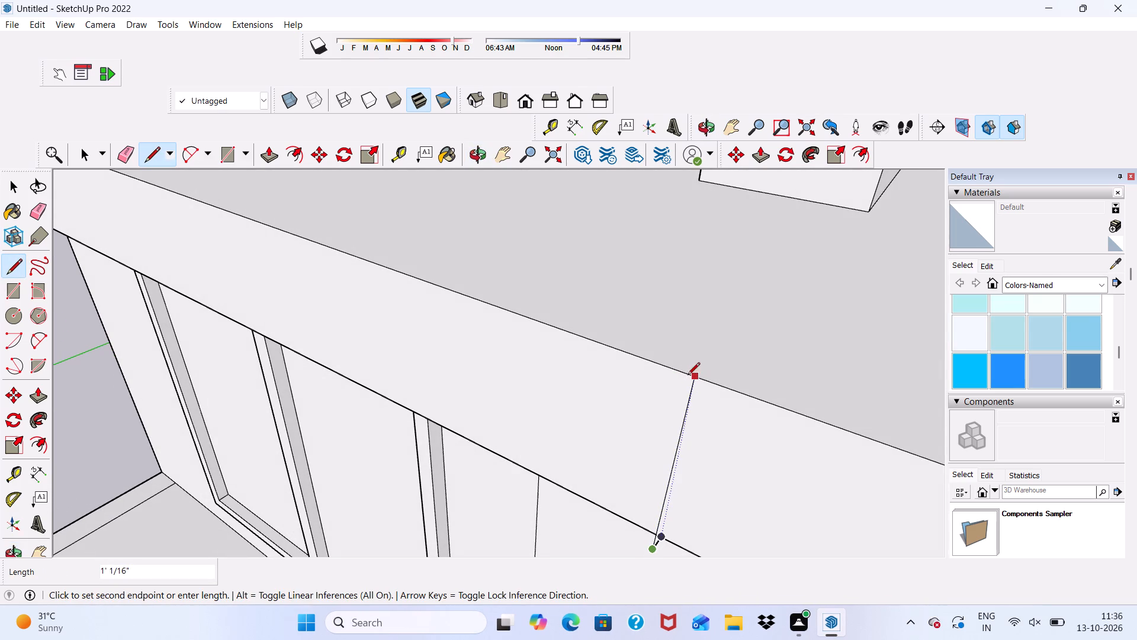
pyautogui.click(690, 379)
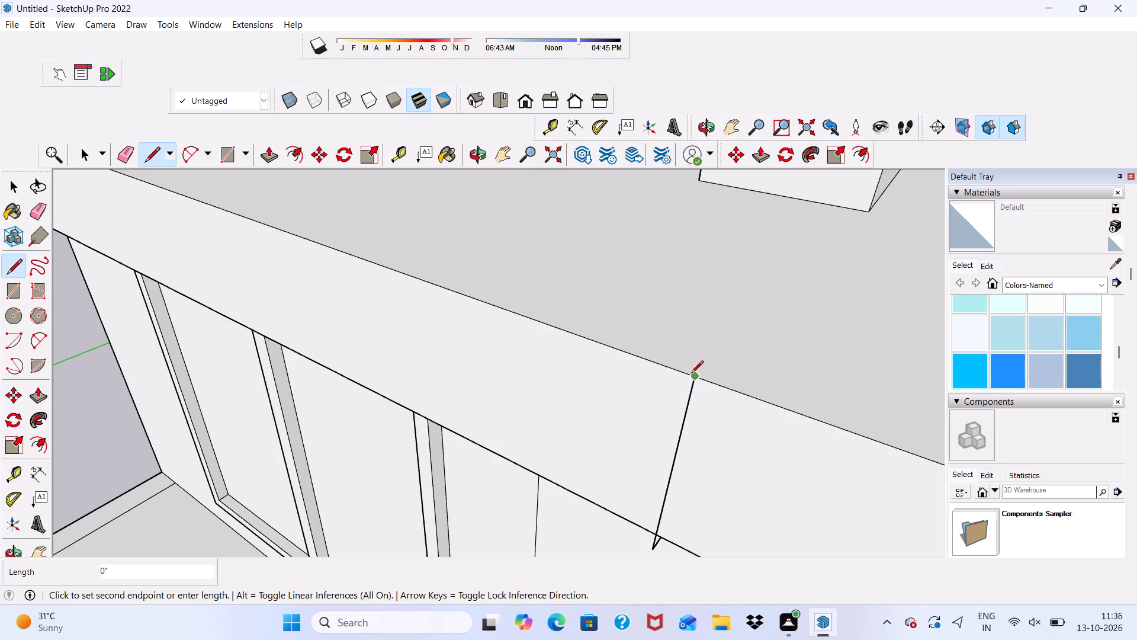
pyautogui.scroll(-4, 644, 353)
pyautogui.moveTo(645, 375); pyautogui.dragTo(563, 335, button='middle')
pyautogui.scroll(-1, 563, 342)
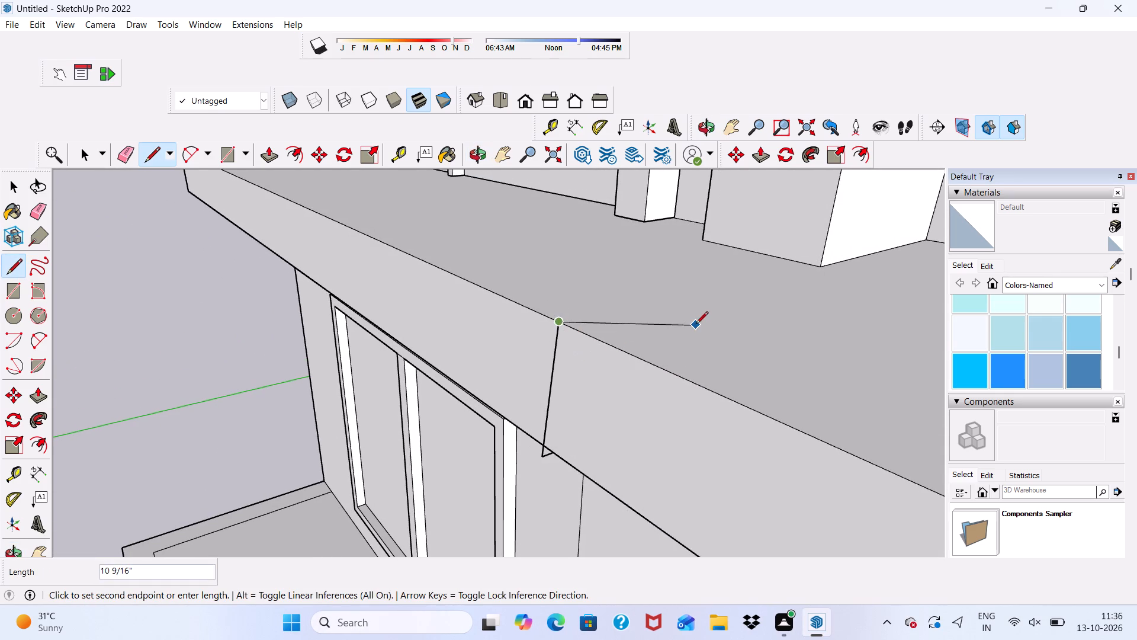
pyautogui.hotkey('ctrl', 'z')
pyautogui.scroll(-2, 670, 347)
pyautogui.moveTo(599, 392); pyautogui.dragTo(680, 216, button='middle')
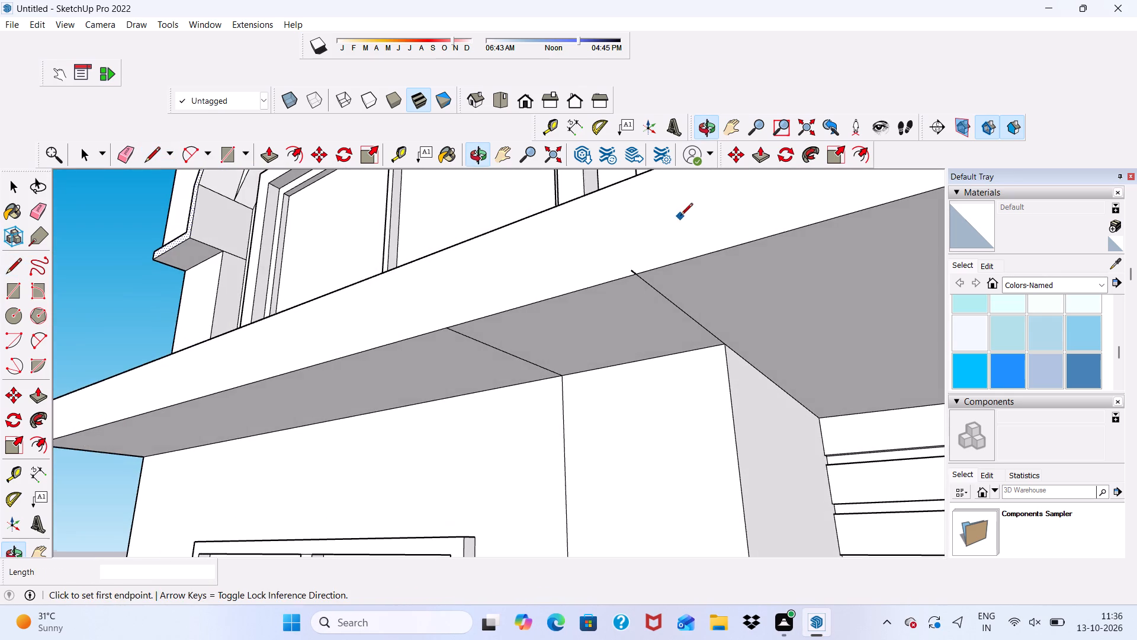
# Push/Pull the outlined strip on the slab's underside up through the slab's full thickness, cutting a notch above the pier strip.
pyautogui.press('space')
pyautogui.scroll(1, 621, 290)
pyautogui.scroll(-5, 621, 291)
pyautogui.moveTo(638, 312); pyautogui.dragTo(708, 315, button='middle')
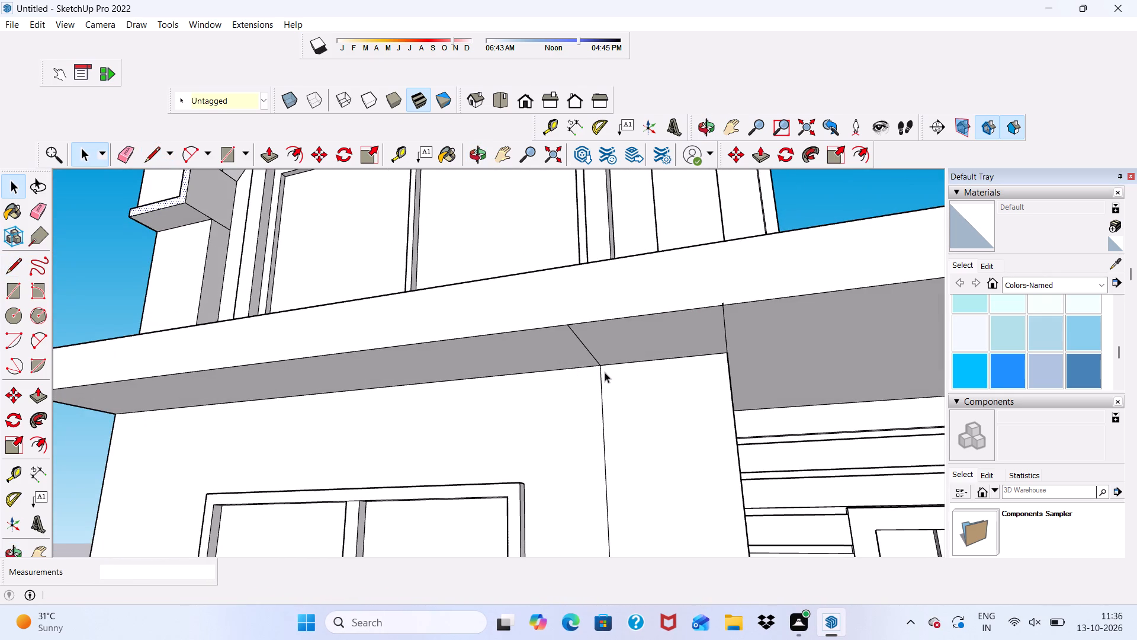
pyautogui.click(639, 335)
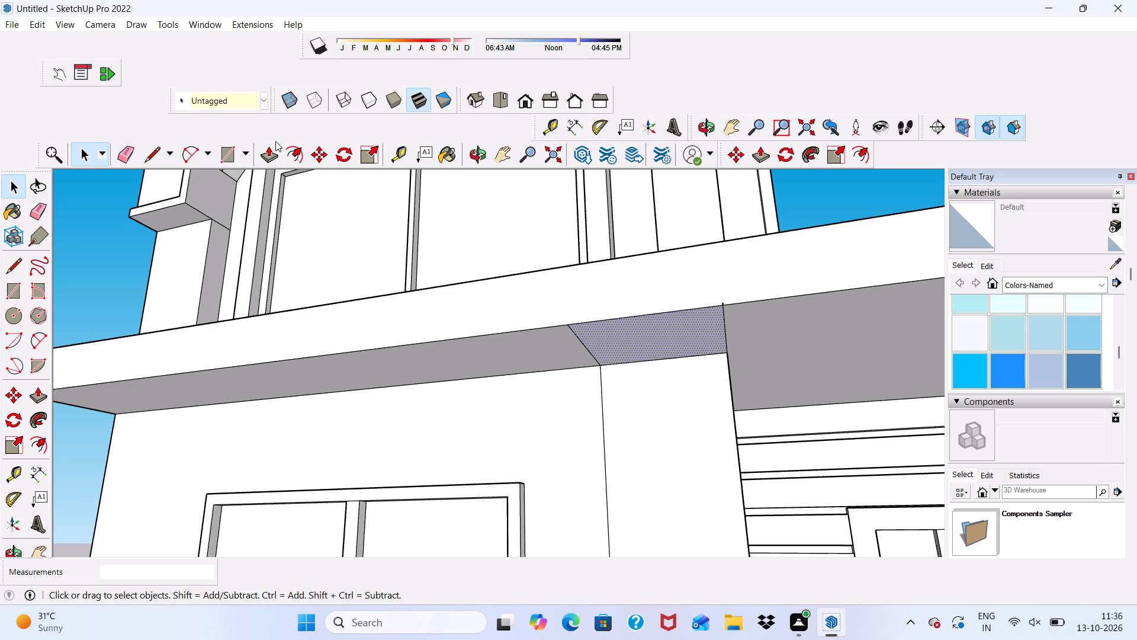
pyautogui.click(268, 146)
pyautogui.click(650, 336)
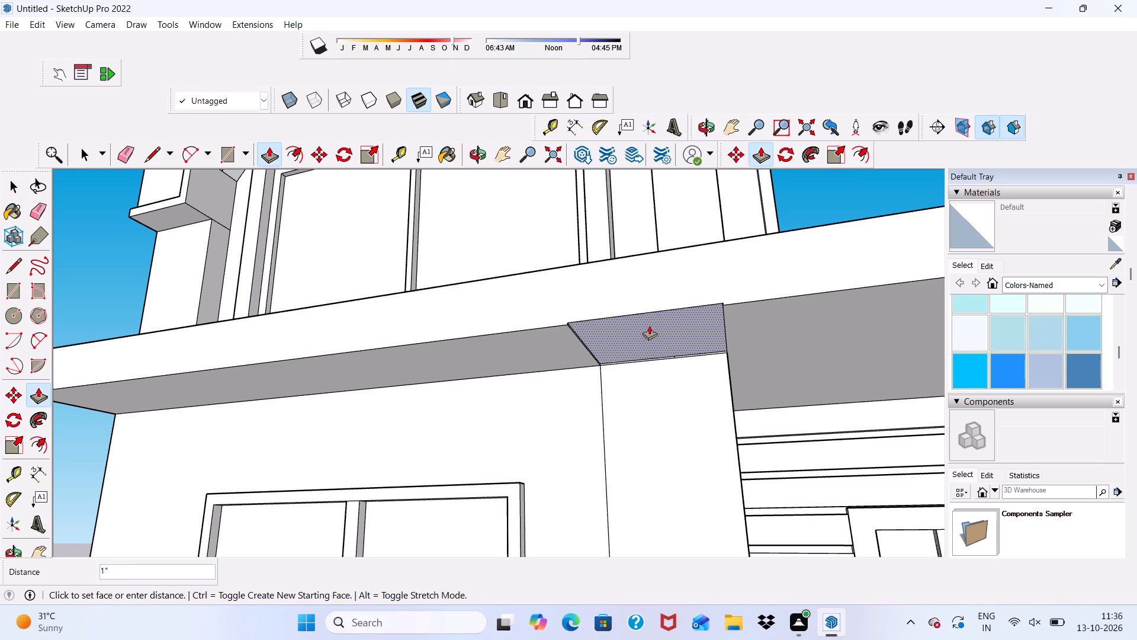
pyautogui.click(655, 231)
pyautogui.scroll(-4, 673, 279)
pyautogui.moveTo(698, 339); pyautogui.dragTo(754, 411, button='middle')
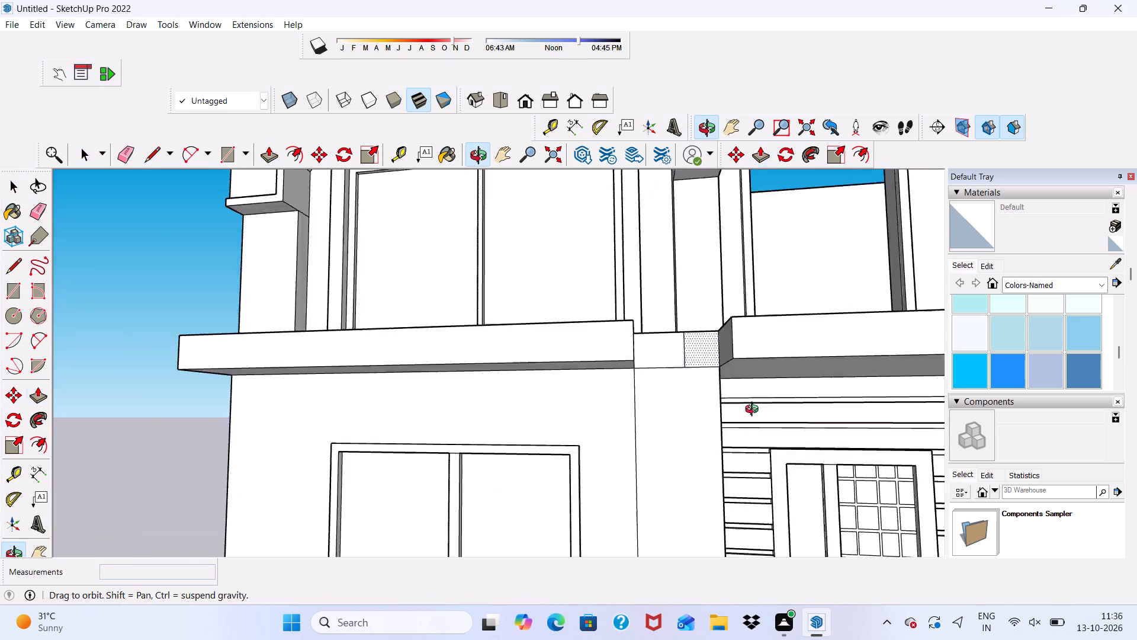
pyautogui.moveTo(754, 411); pyautogui.dragTo(788, 441, button='middle')
pyautogui.scroll(6, 724, 353)
pyautogui.press('space')
pyautogui.scroll(-2, 648, 342)
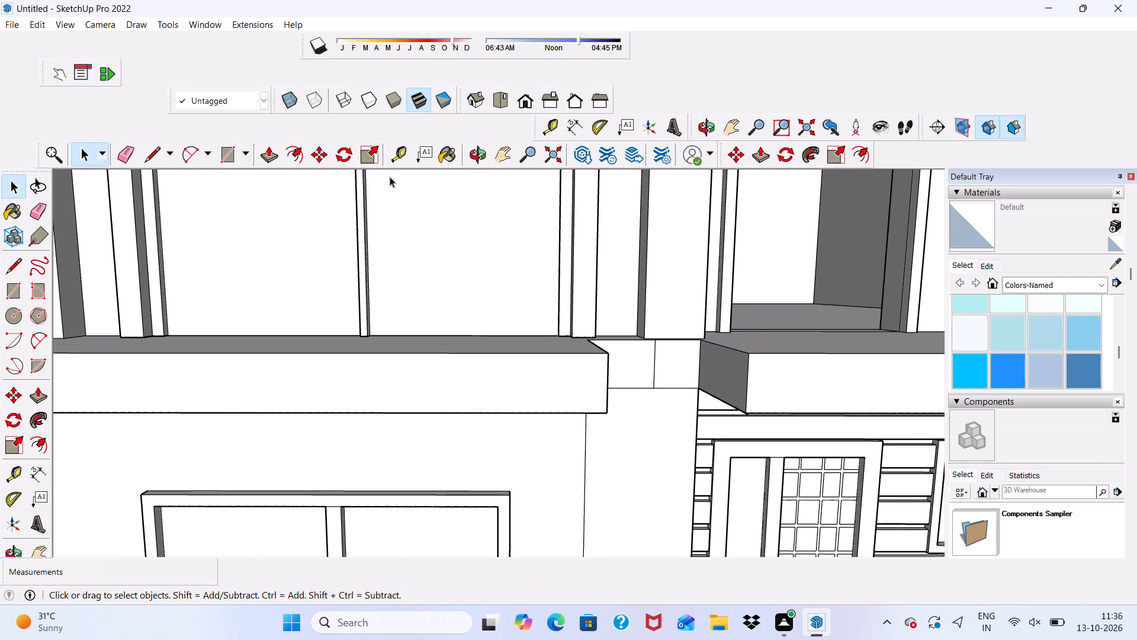
# Erase the leftover short vertical edge on the wall face at the back of the slab notch.
pyautogui.moveTo(123, 152); pyautogui.dragTo(130, 152)
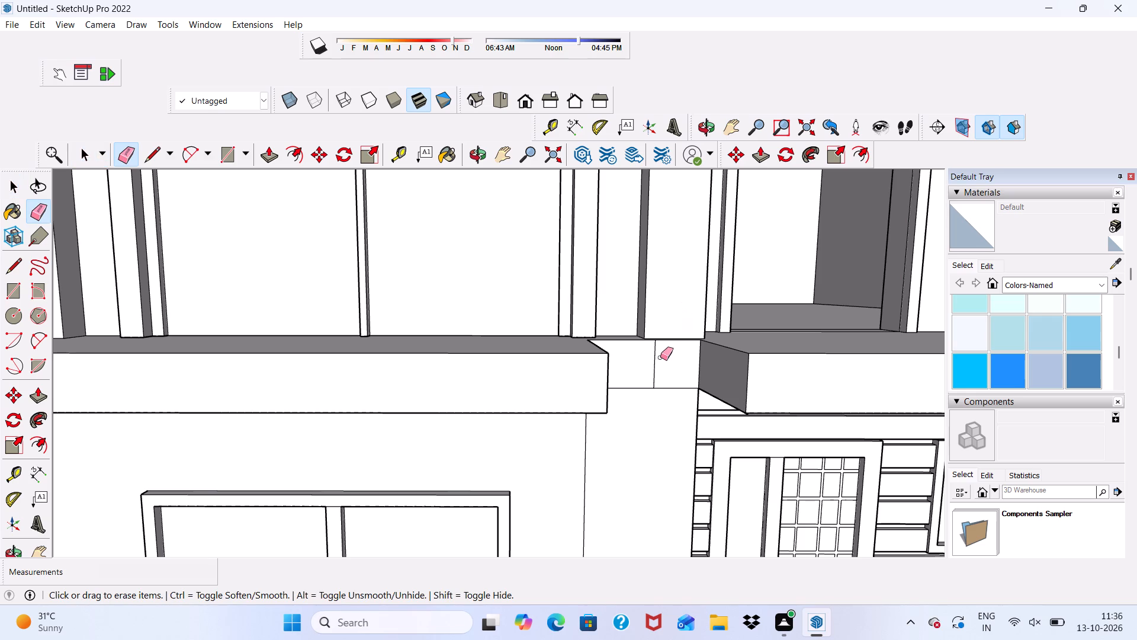
pyautogui.click(654, 358)
pyautogui.scroll(-6, 653, 351)
pyautogui.moveTo(679, 370); pyautogui.dragTo(621, 338, button='middle')
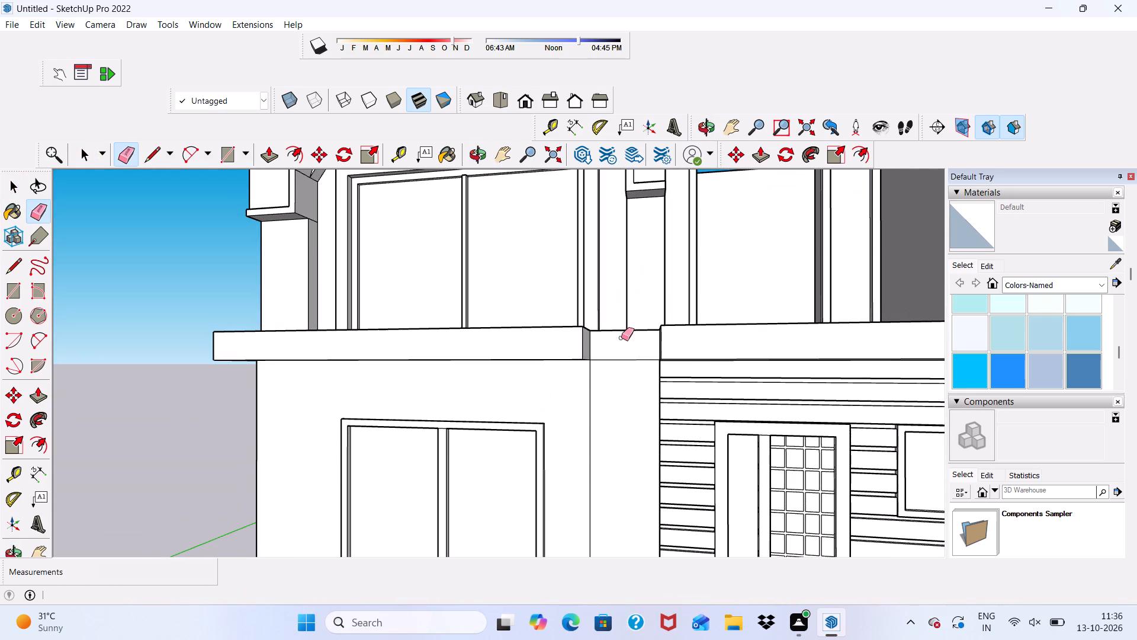
pyautogui.press('space')
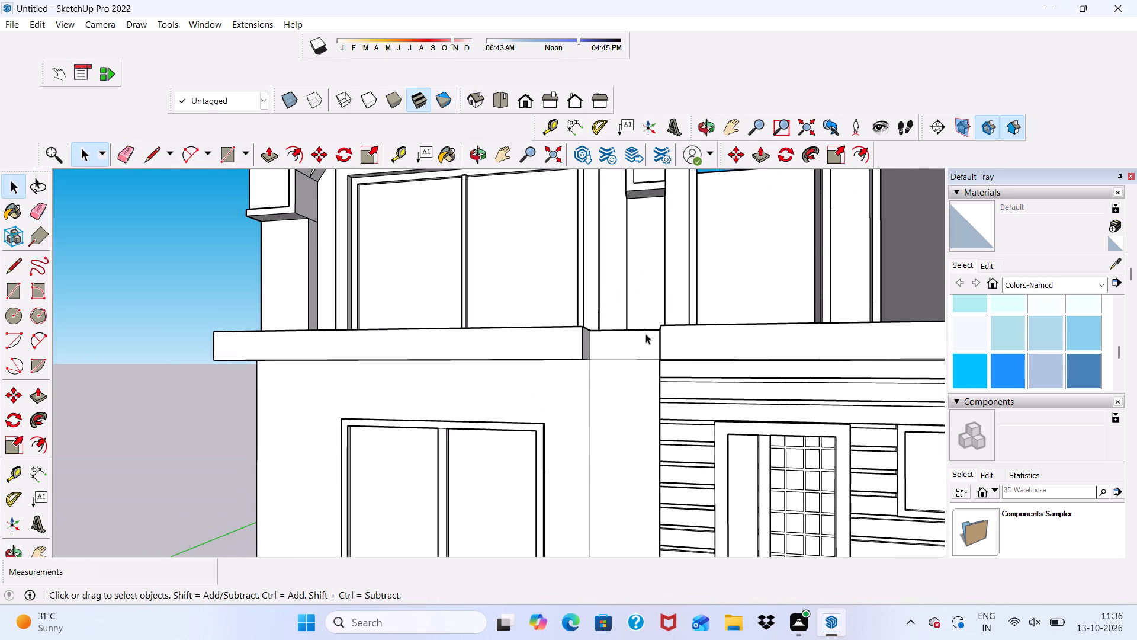
# Draw a rectangle 11' tall and about 3 11/16" wide along the pier strip's window-side edge, from the slab notch's top to the floor.
pyautogui.scroll(5, 647, 329)
pyautogui.scroll(-6, 648, 324)
pyautogui.moveTo(660, 353); pyautogui.dragTo(697, 332, button='middle')
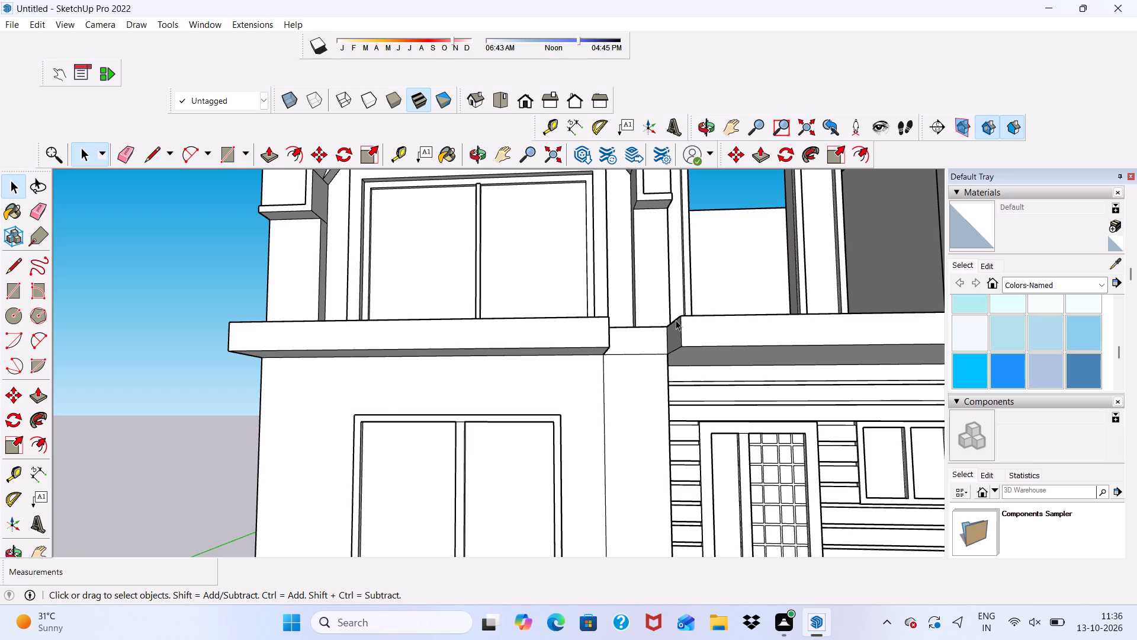
pyautogui.scroll(-1, 672, 318)
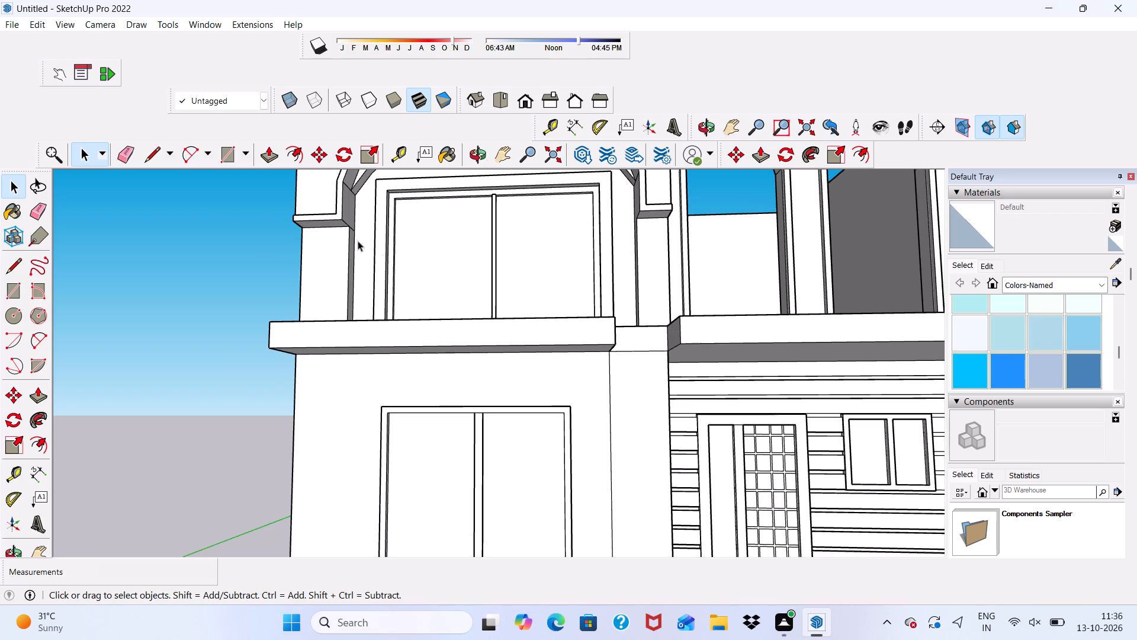
pyautogui.click(233, 152)
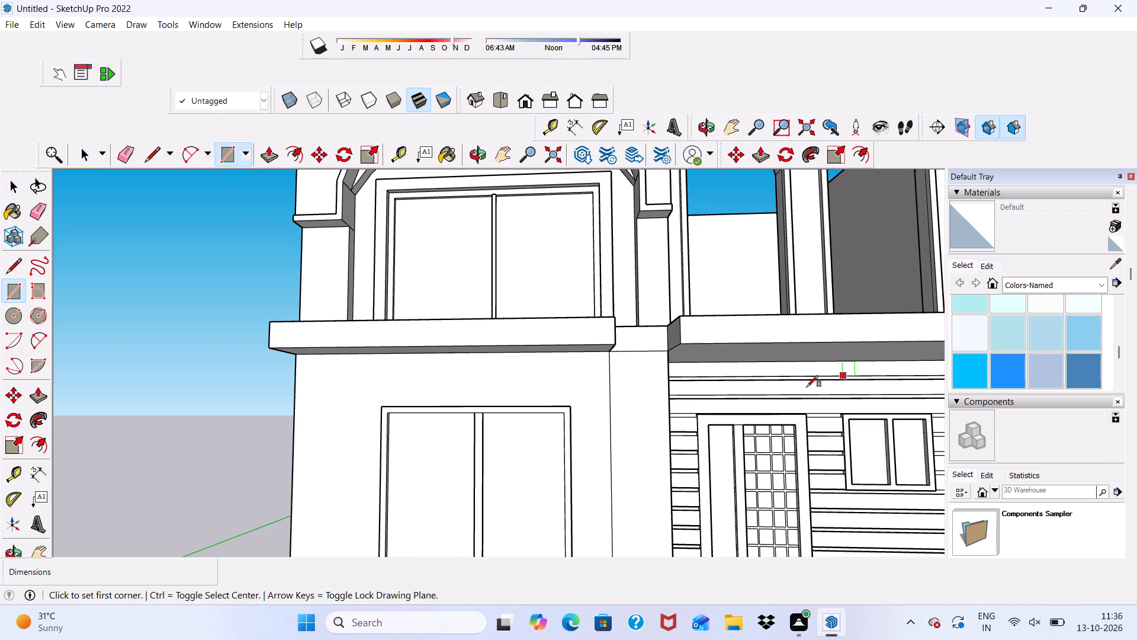
pyautogui.scroll(5, 706, 402)
pyautogui.moveTo(584, 277); pyautogui.dragTo(576, 334, button='middle')
pyautogui.scroll(5, 556, 306)
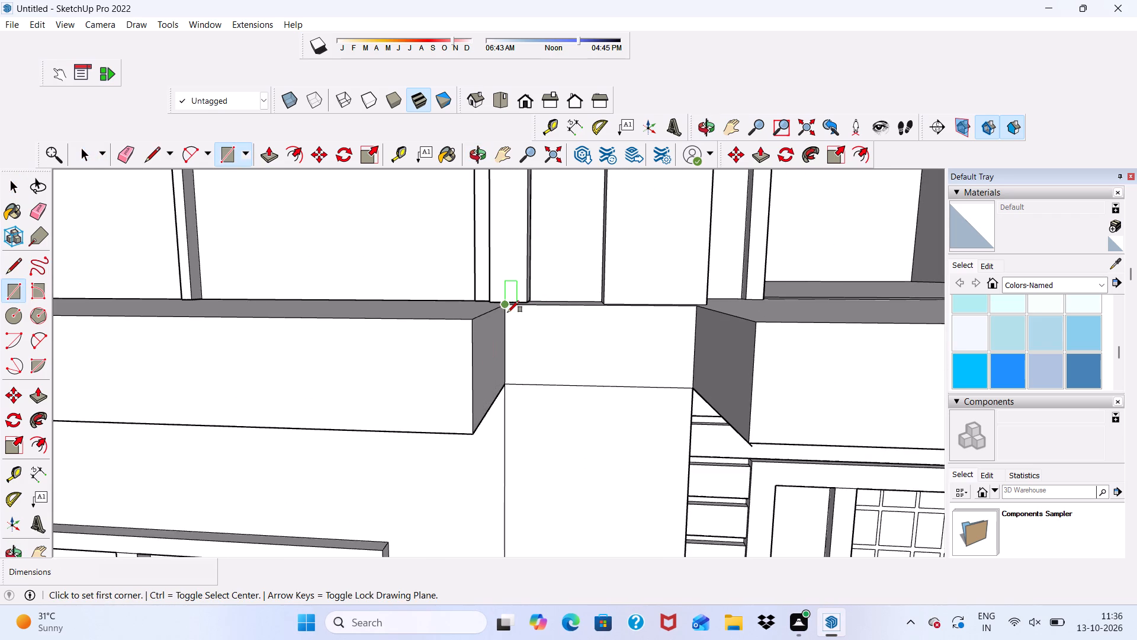
pyautogui.click(508, 311)
pyautogui.scroll(-9, 566, 313)
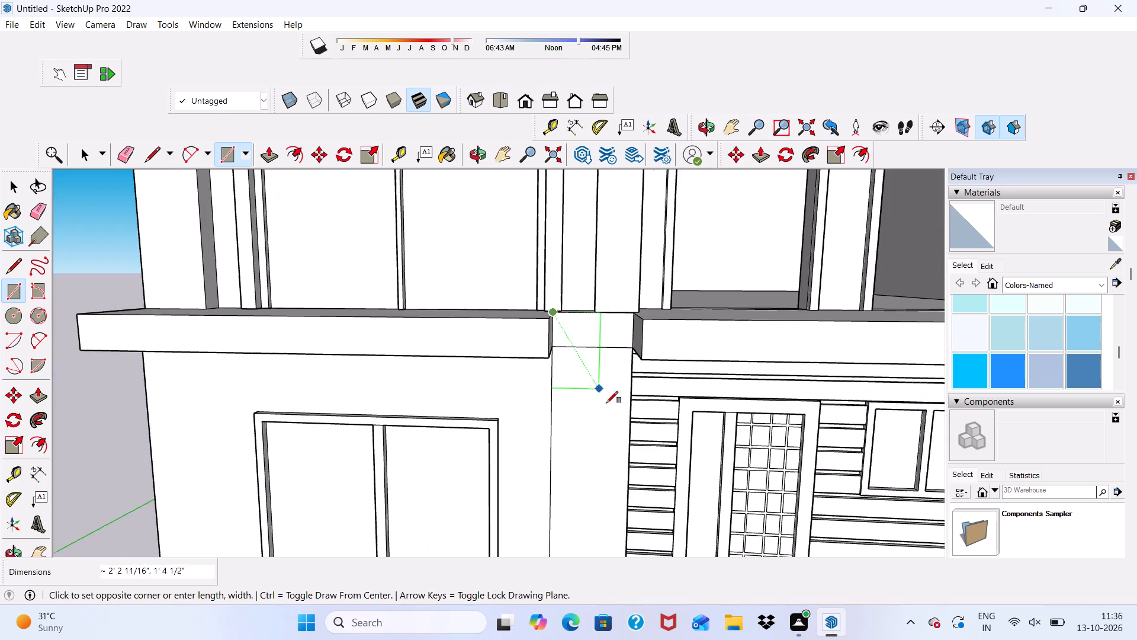
pyautogui.scroll(-11, 584, 356)
pyautogui.scroll(8, 603, 427)
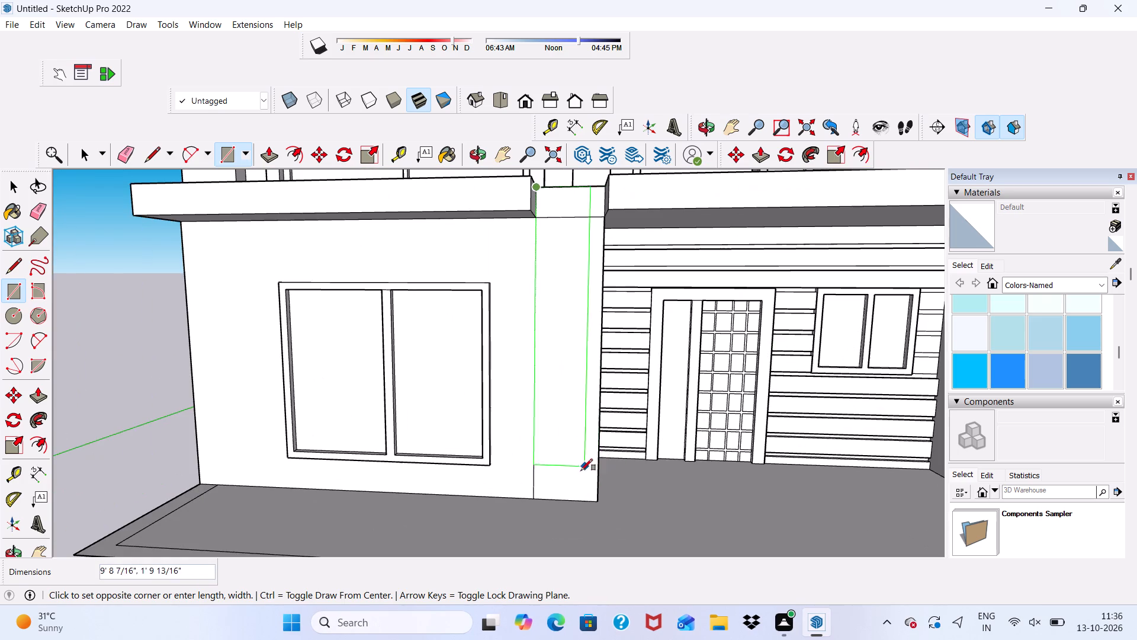
pyautogui.scroll(9, 554, 501)
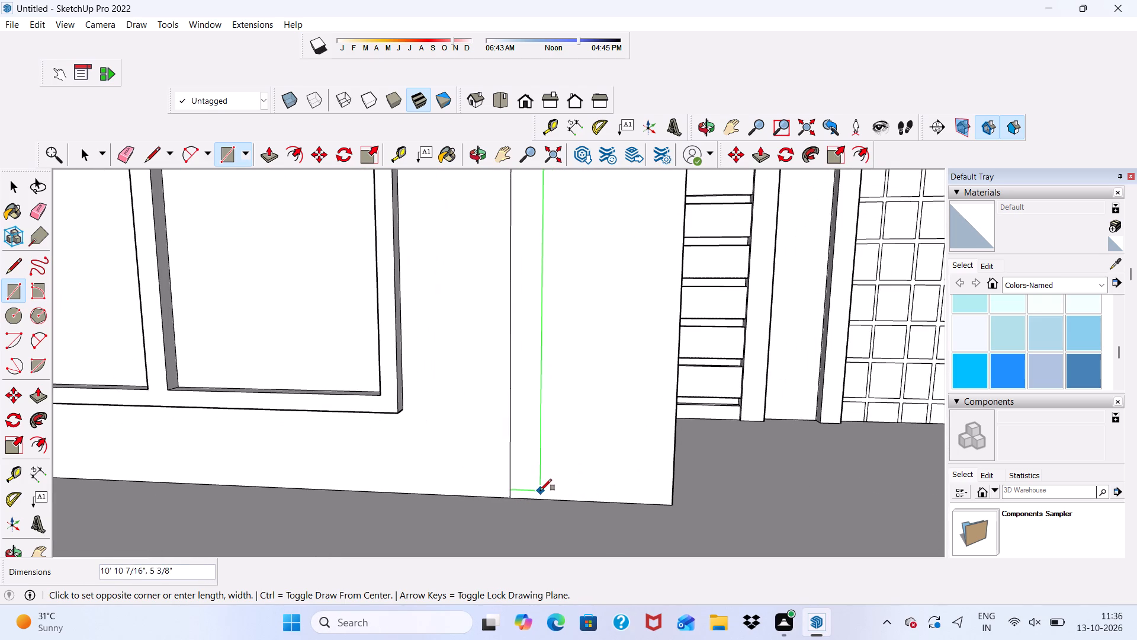
pyautogui.click(531, 497)
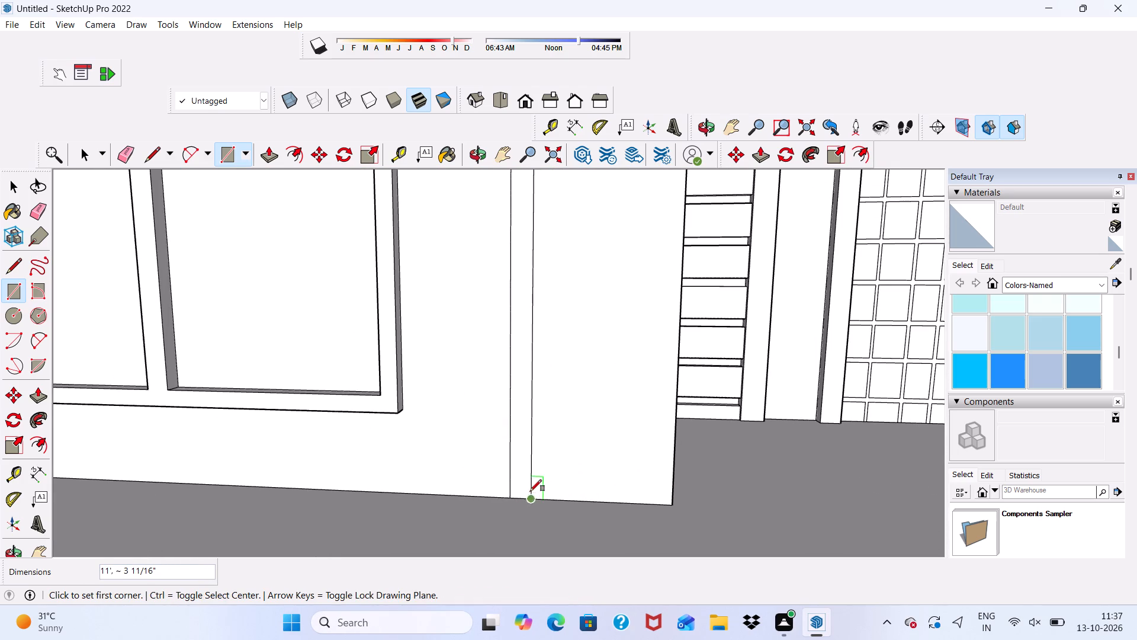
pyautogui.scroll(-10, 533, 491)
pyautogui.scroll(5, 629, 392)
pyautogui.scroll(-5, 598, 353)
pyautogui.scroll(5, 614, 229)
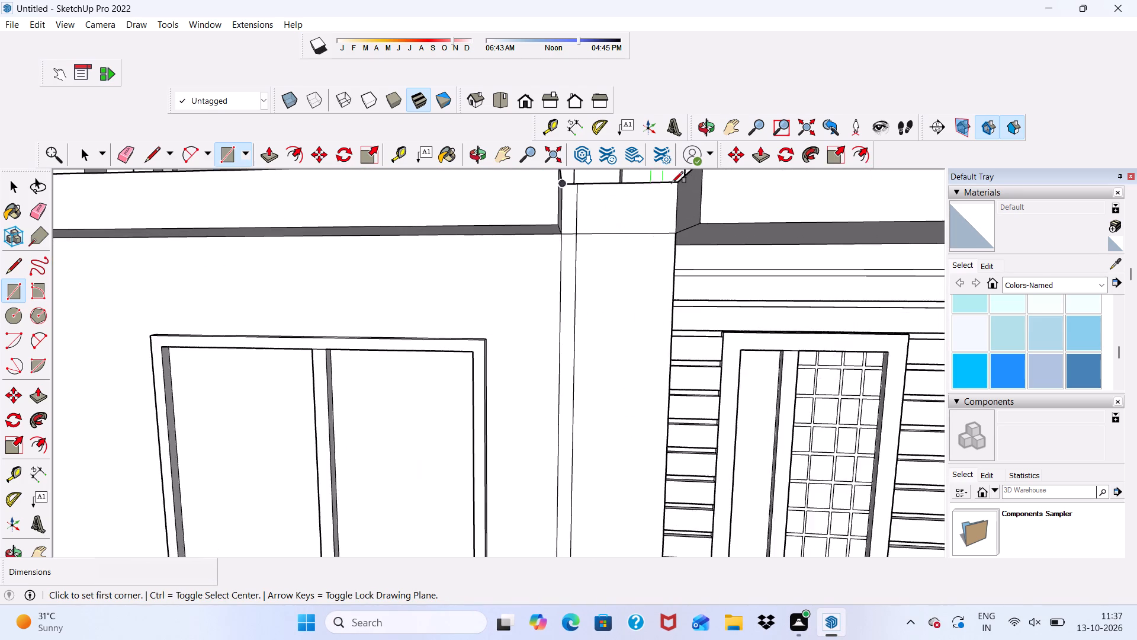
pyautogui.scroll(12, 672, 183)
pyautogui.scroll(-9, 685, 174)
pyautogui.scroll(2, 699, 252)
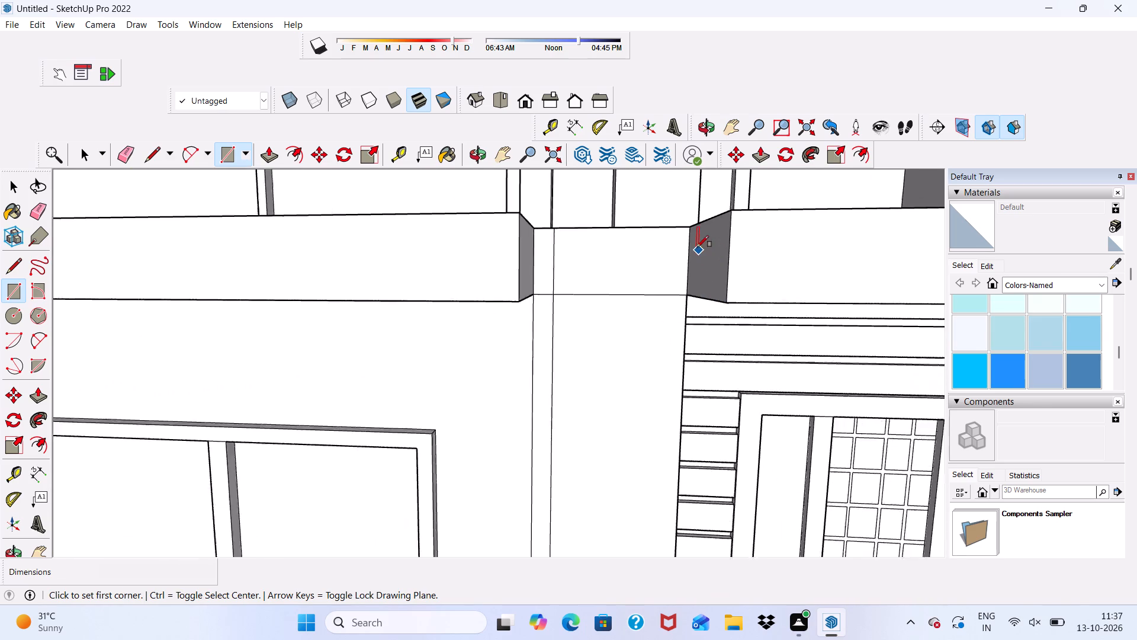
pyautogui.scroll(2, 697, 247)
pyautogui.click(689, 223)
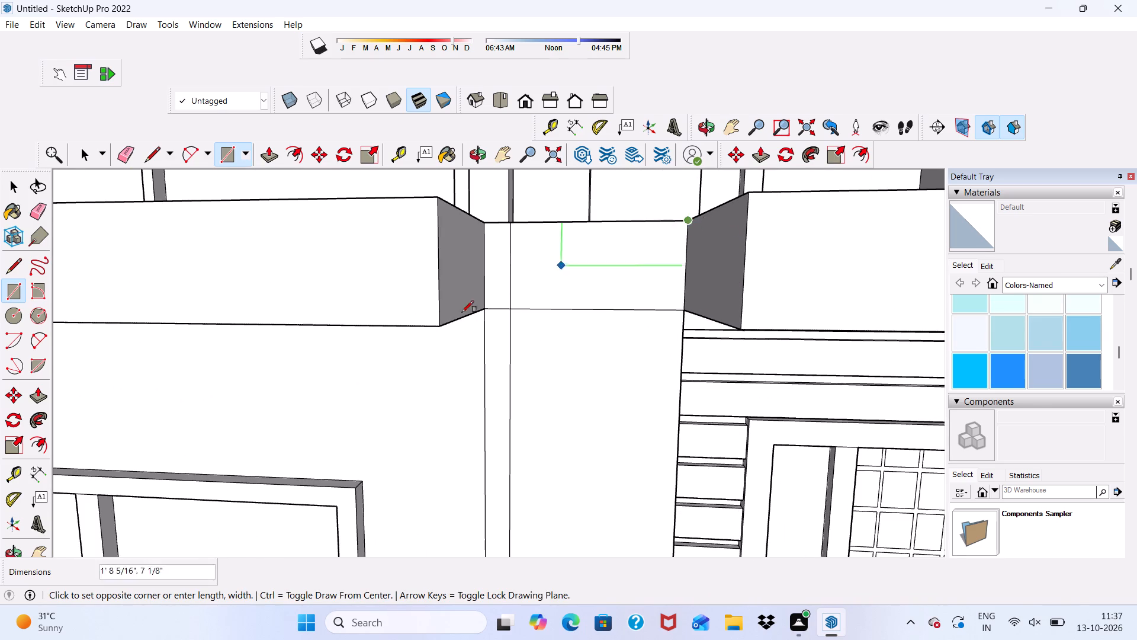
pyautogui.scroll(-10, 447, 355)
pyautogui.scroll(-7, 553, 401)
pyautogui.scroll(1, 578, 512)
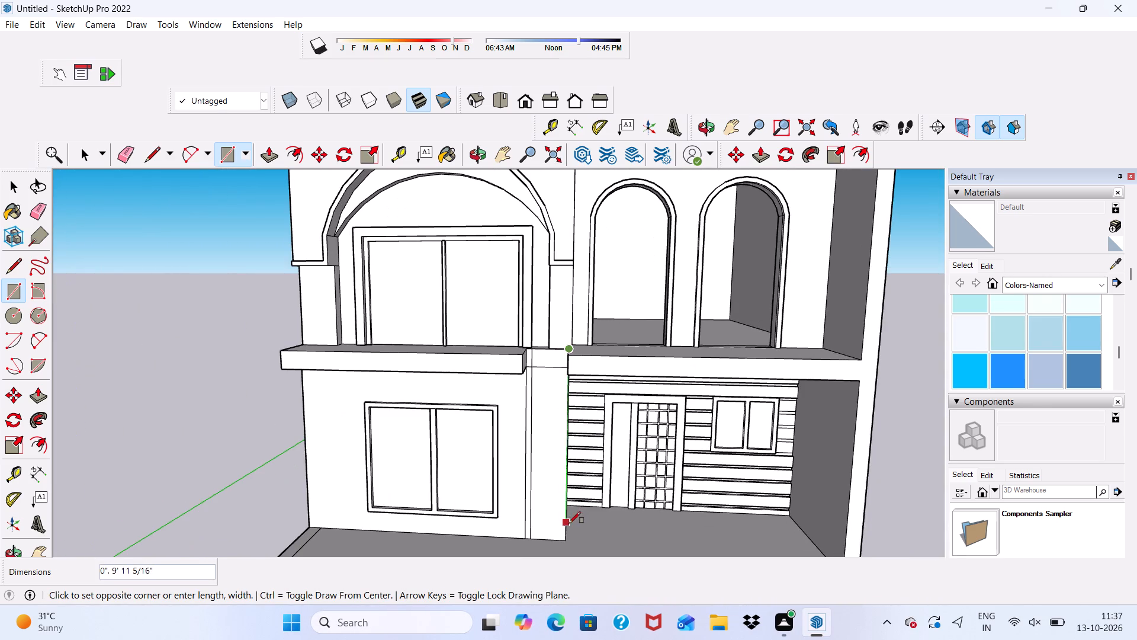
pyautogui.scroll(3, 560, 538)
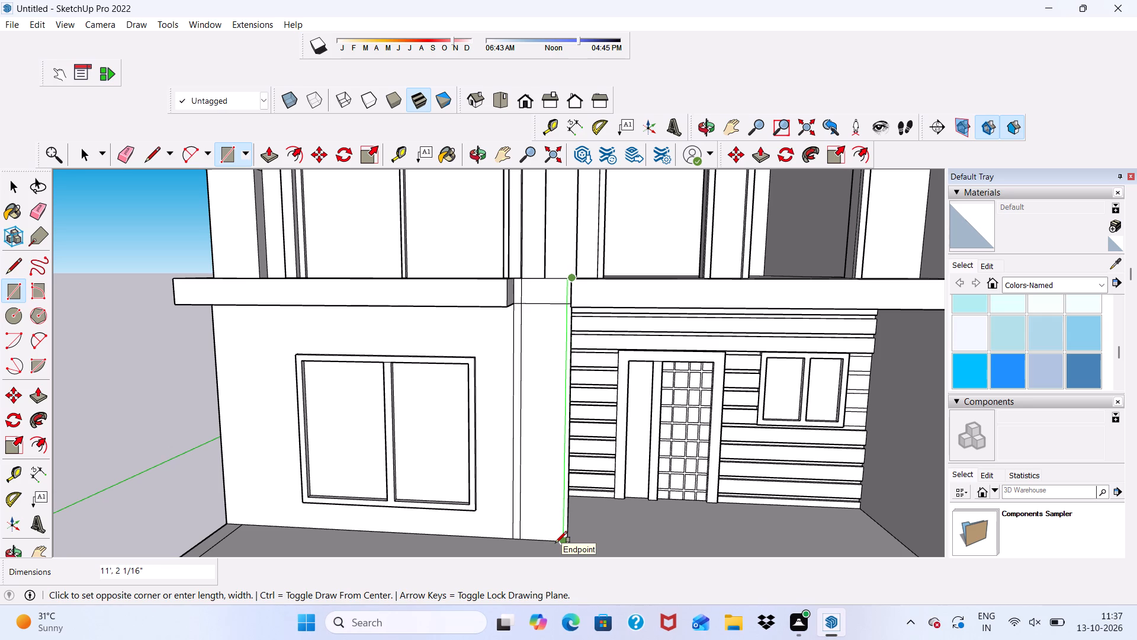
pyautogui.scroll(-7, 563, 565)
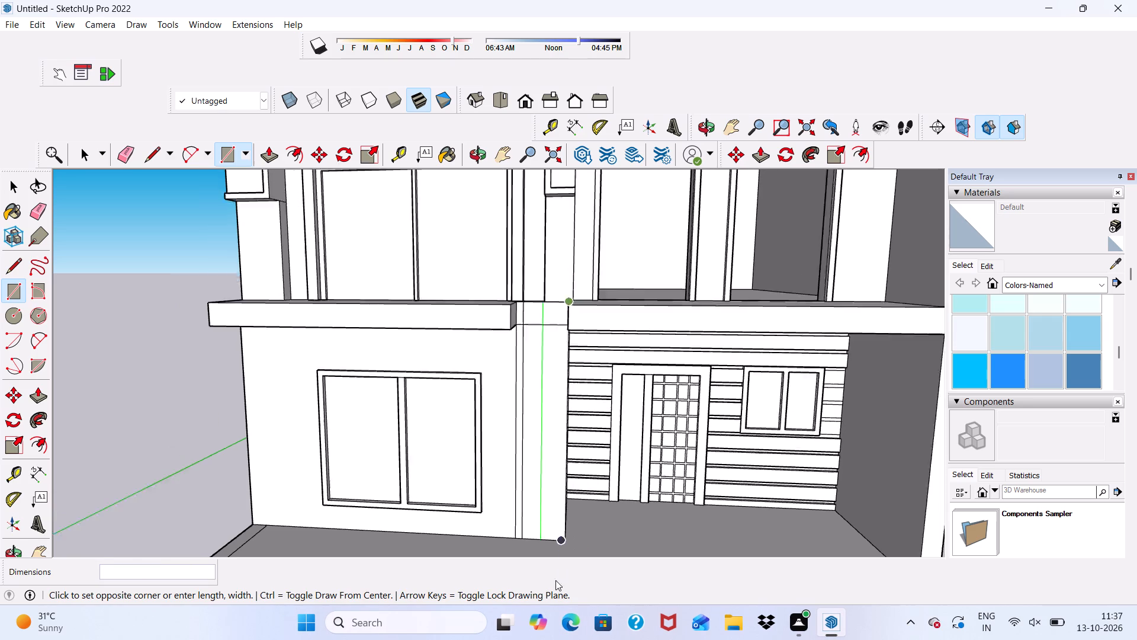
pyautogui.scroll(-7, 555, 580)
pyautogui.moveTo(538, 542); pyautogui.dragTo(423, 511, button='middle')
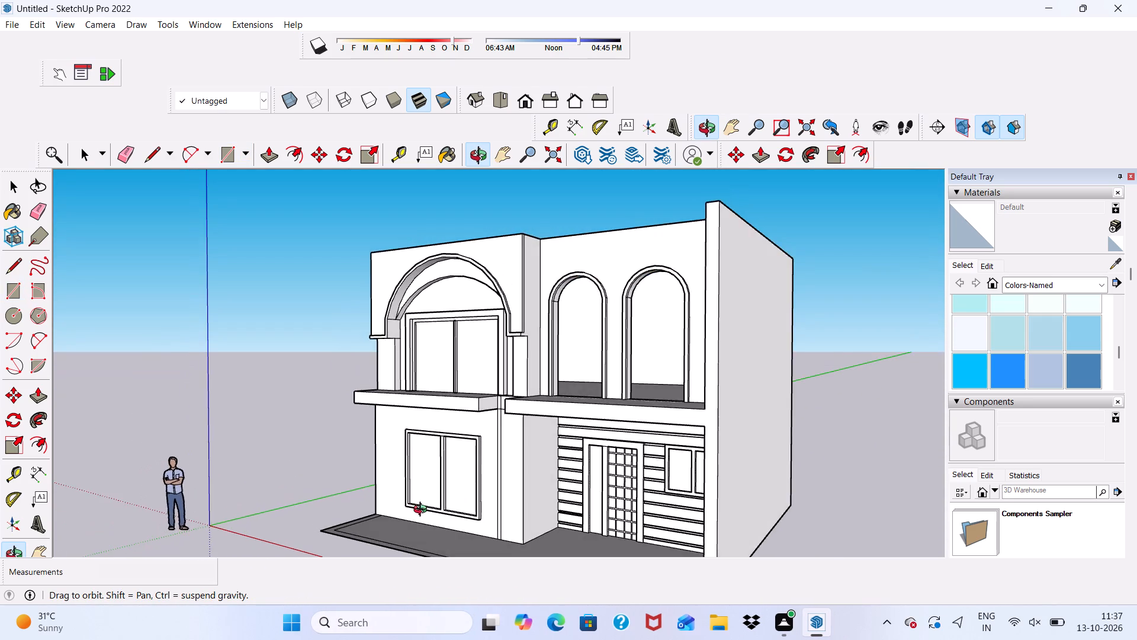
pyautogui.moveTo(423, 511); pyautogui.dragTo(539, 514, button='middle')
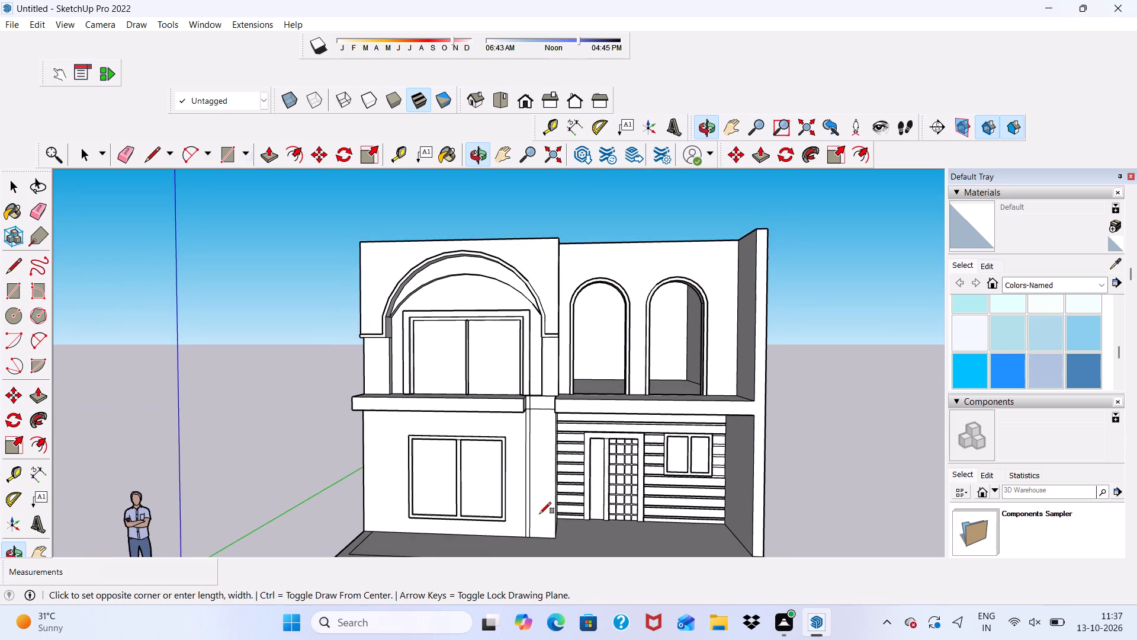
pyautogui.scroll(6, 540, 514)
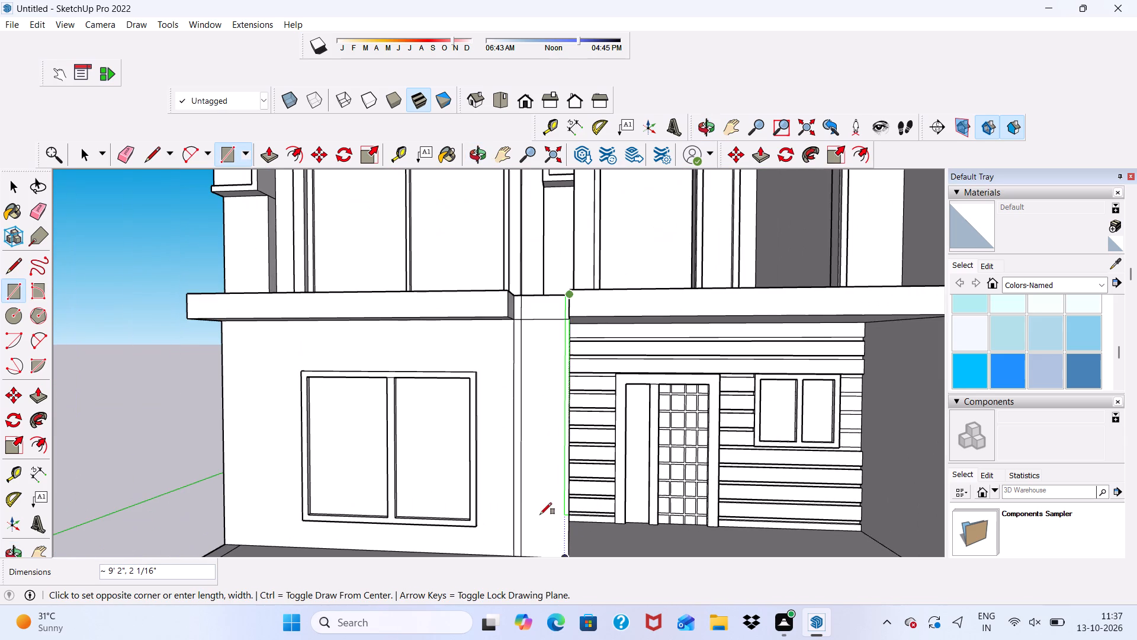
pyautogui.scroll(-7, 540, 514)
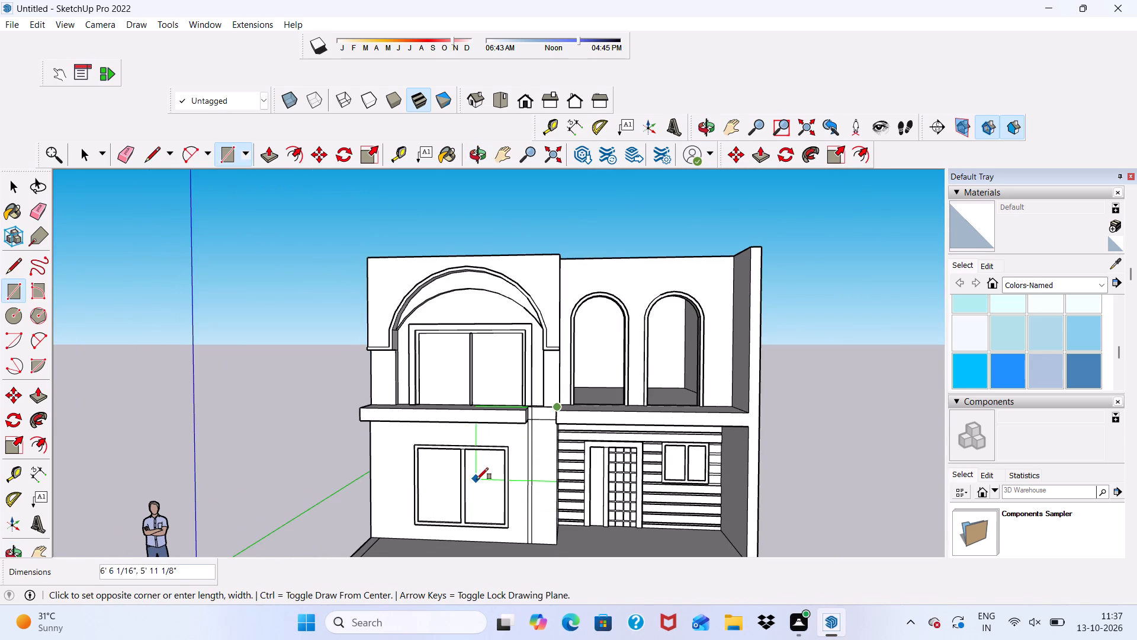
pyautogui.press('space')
# Examine the recessed inner arch above the upper-floor window and select its narrow curved underside face.
pyautogui.scroll(5, 422, 375)
pyautogui.scroll(13, 458, 250)
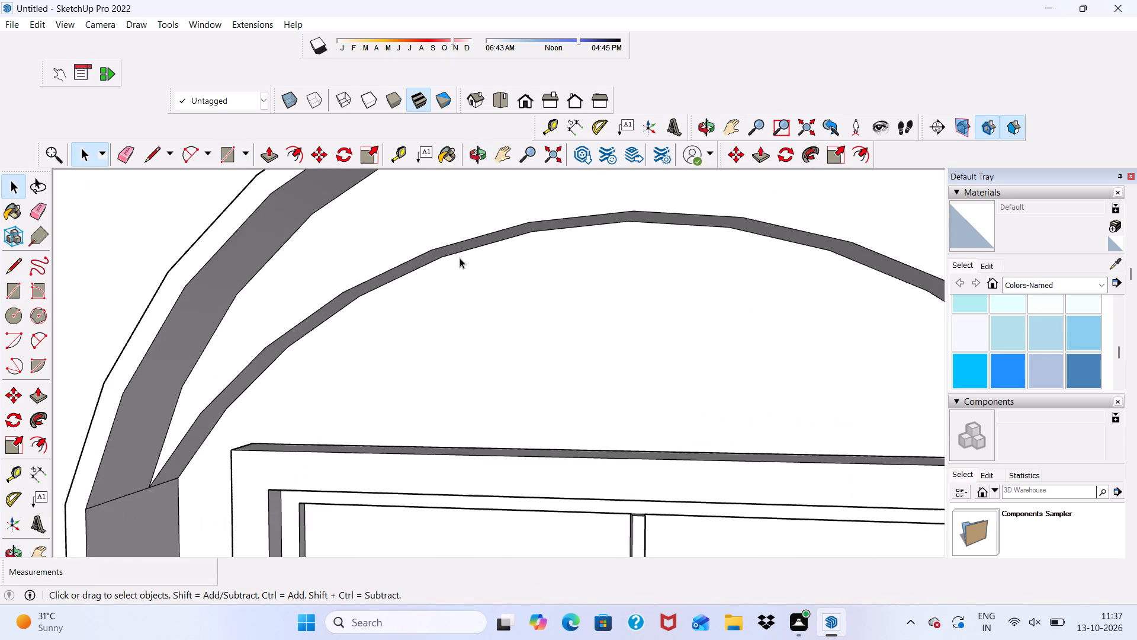
pyautogui.scroll(1, 460, 258)
pyautogui.scroll(-1, 455, 268)
pyautogui.moveTo(448, 284); pyautogui.dragTo(419, 212, button='middle')
pyautogui.scroll(-4, 345, 283)
pyautogui.moveTo(421, 293); pyautogui.dragTo(457, 391, button='middle')
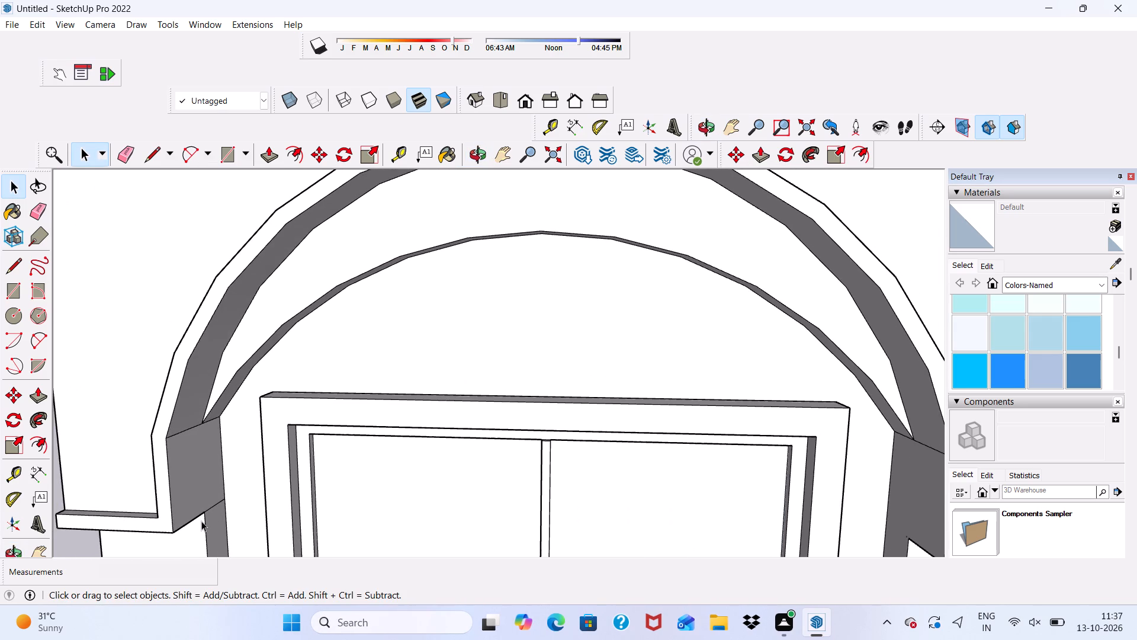
pyautogui.scroll(1, 233, 380)
pyautogui.click(233, 379)
pyautogui.scroll(4, 235, 414)
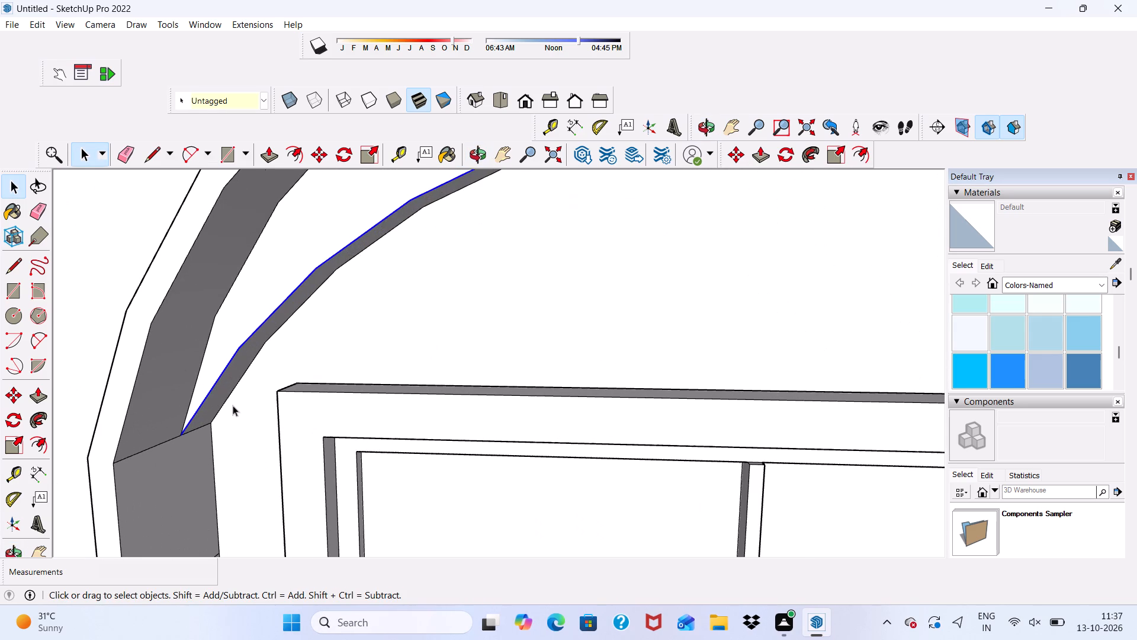
pyautogui.click(228, 388)
pyautogui.scroll(-5, 213, 379)
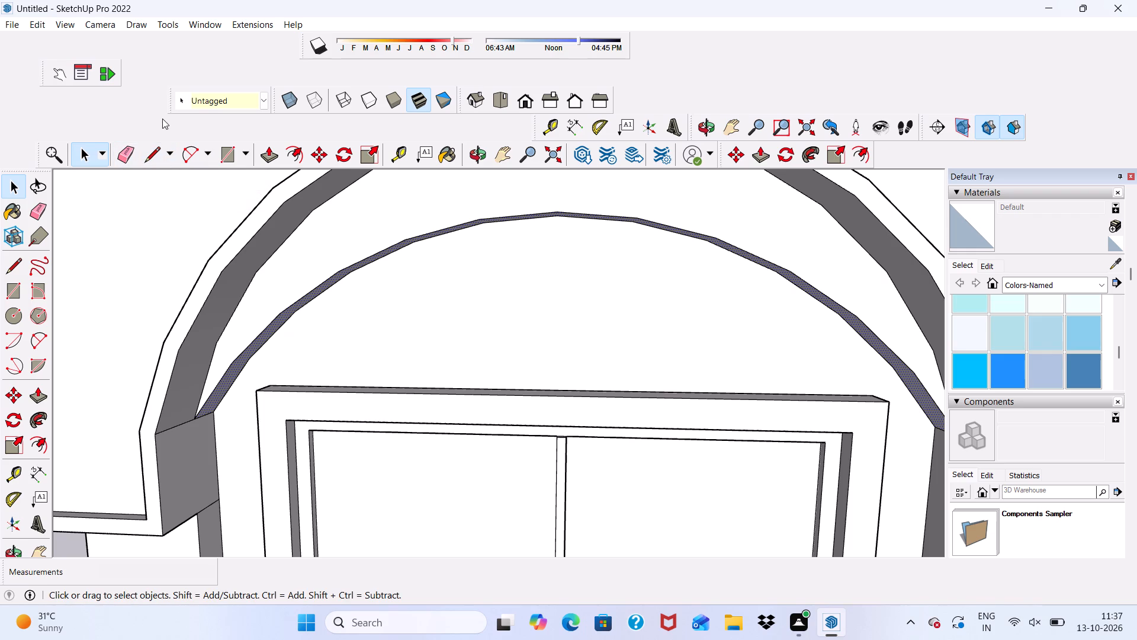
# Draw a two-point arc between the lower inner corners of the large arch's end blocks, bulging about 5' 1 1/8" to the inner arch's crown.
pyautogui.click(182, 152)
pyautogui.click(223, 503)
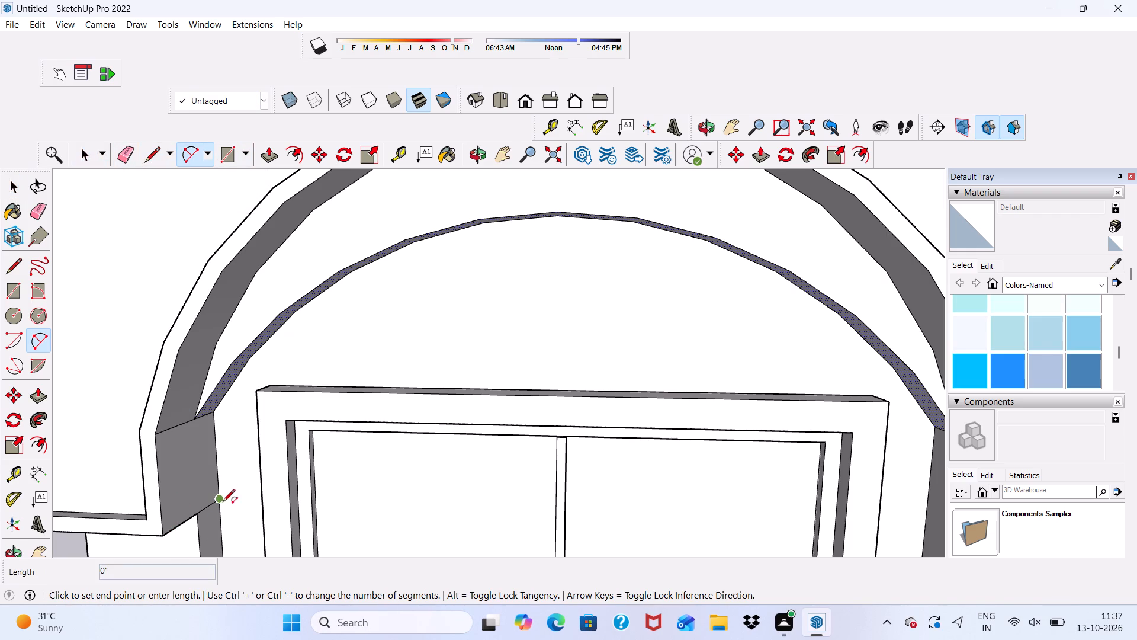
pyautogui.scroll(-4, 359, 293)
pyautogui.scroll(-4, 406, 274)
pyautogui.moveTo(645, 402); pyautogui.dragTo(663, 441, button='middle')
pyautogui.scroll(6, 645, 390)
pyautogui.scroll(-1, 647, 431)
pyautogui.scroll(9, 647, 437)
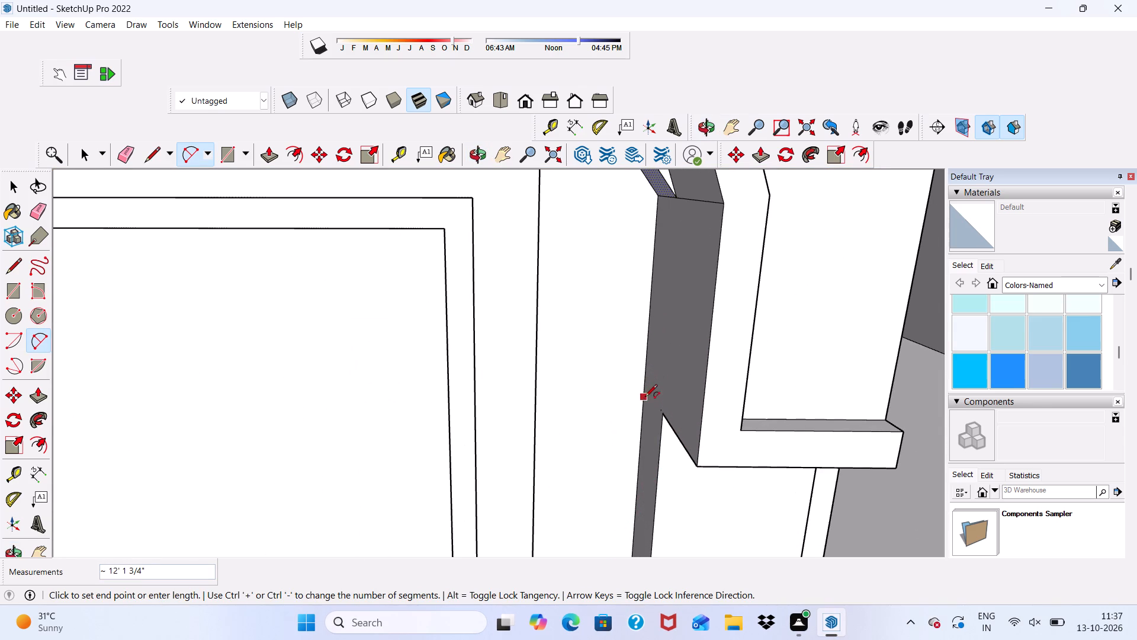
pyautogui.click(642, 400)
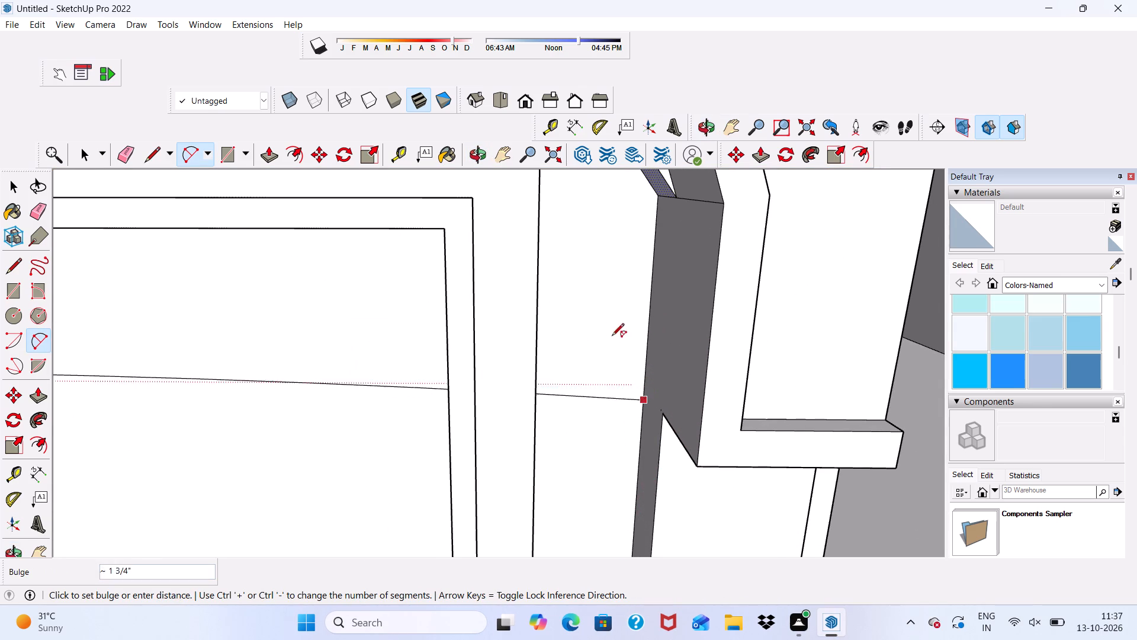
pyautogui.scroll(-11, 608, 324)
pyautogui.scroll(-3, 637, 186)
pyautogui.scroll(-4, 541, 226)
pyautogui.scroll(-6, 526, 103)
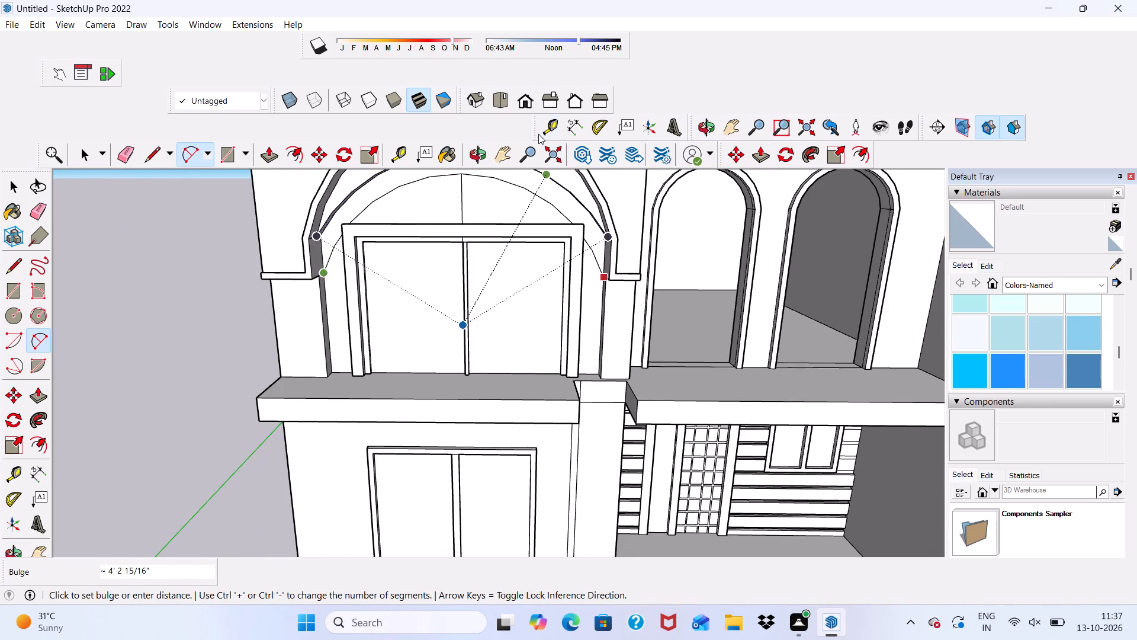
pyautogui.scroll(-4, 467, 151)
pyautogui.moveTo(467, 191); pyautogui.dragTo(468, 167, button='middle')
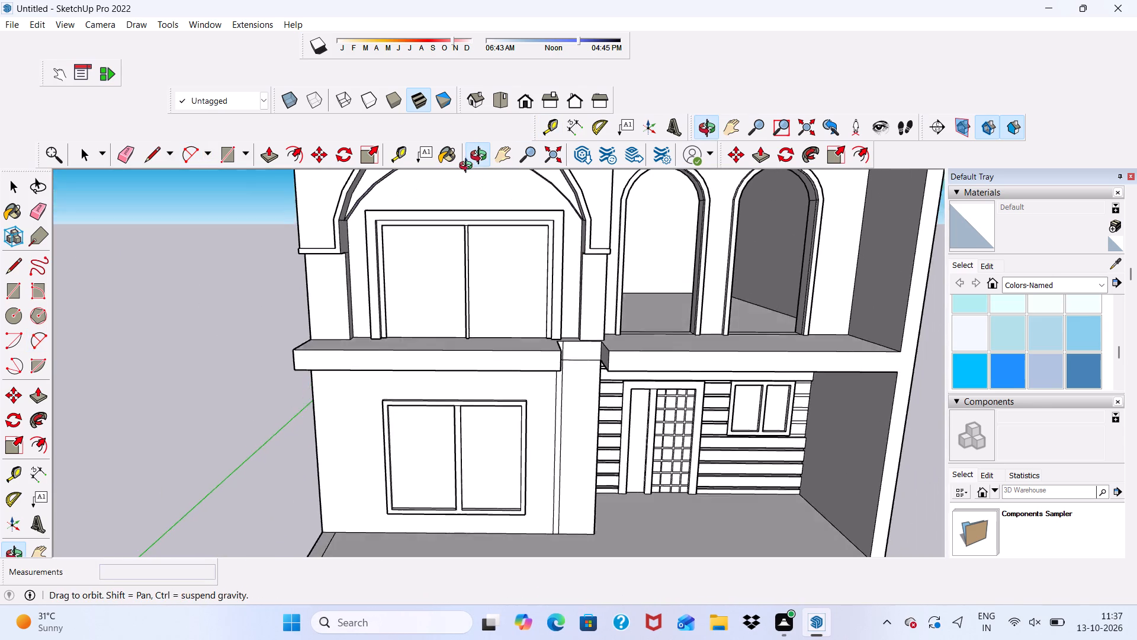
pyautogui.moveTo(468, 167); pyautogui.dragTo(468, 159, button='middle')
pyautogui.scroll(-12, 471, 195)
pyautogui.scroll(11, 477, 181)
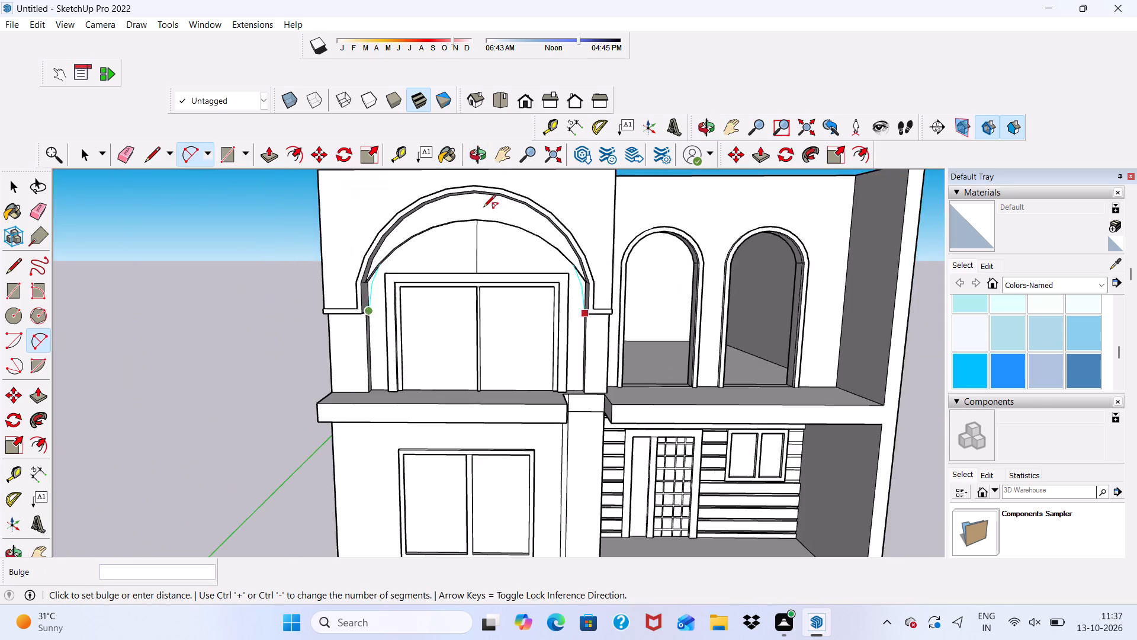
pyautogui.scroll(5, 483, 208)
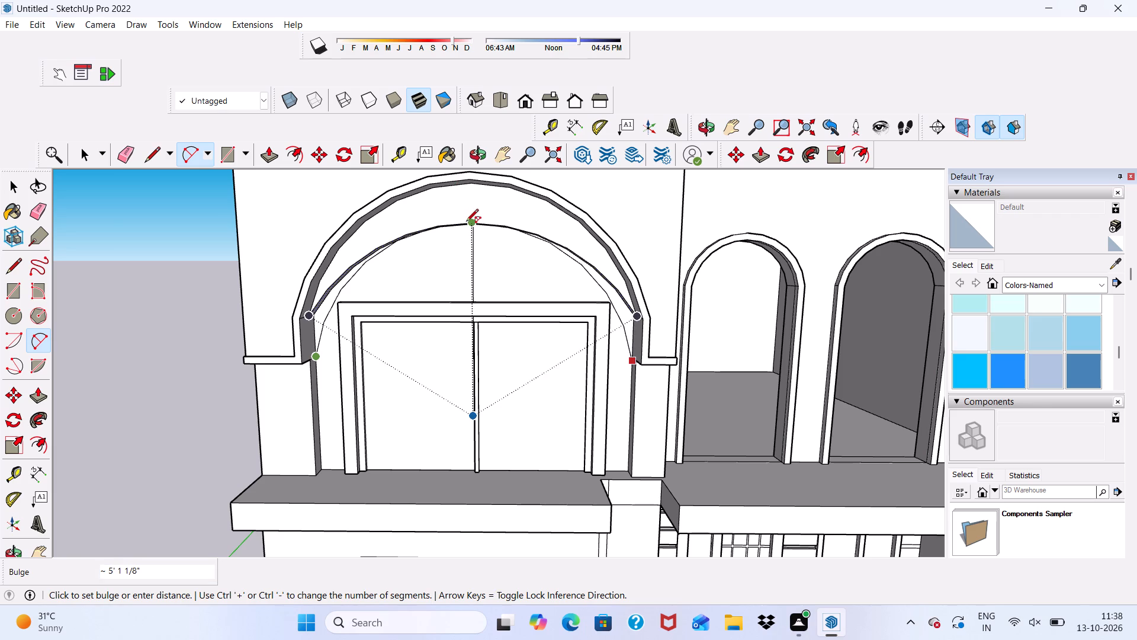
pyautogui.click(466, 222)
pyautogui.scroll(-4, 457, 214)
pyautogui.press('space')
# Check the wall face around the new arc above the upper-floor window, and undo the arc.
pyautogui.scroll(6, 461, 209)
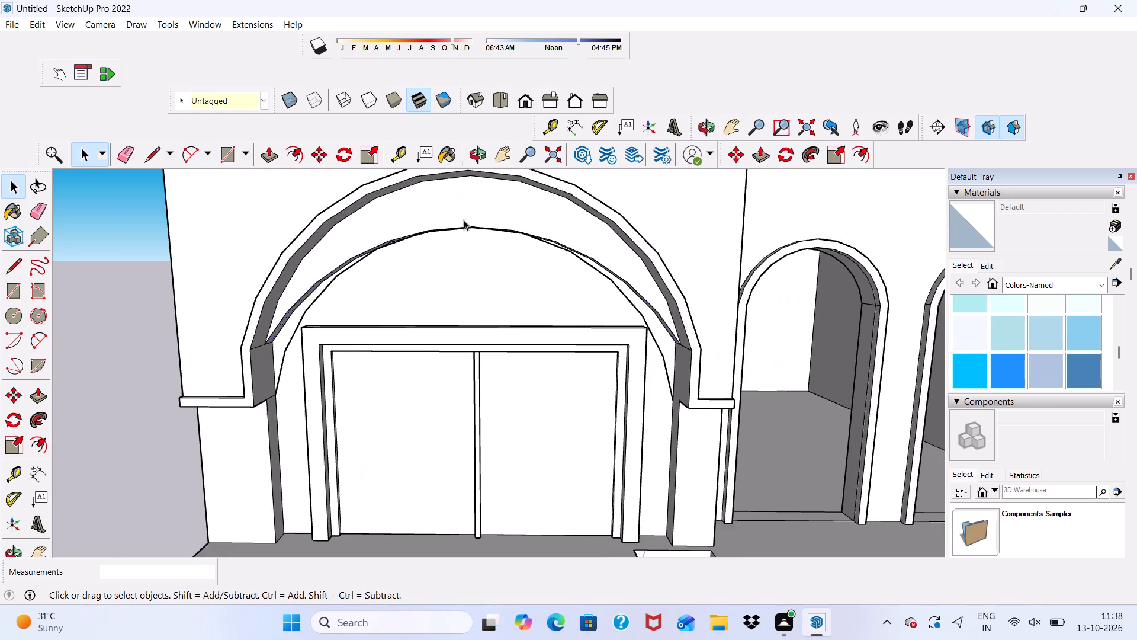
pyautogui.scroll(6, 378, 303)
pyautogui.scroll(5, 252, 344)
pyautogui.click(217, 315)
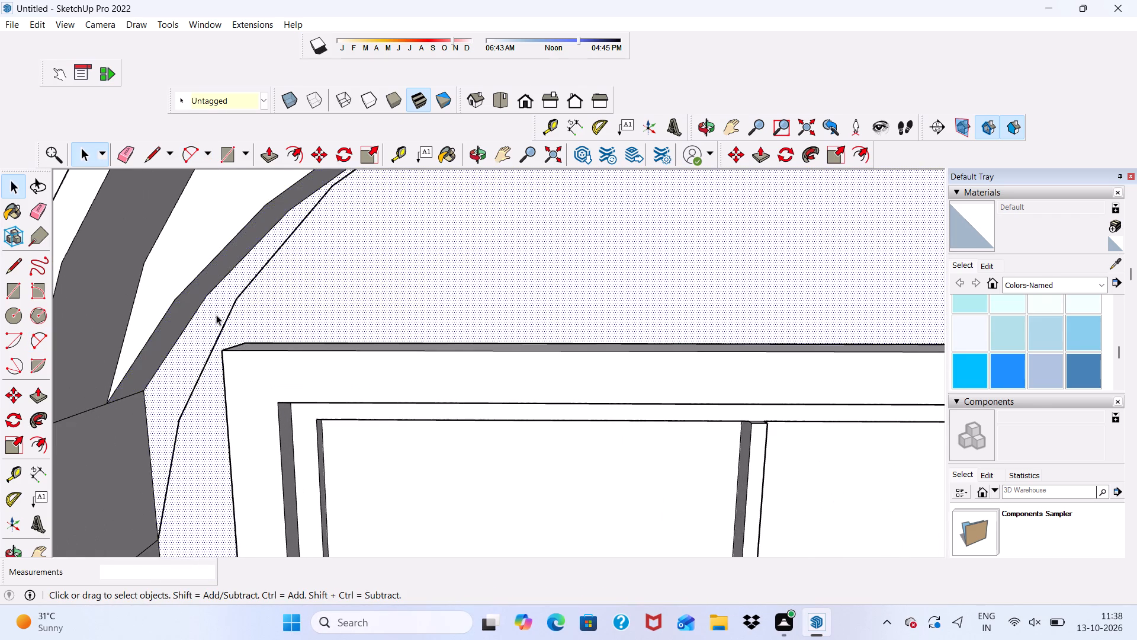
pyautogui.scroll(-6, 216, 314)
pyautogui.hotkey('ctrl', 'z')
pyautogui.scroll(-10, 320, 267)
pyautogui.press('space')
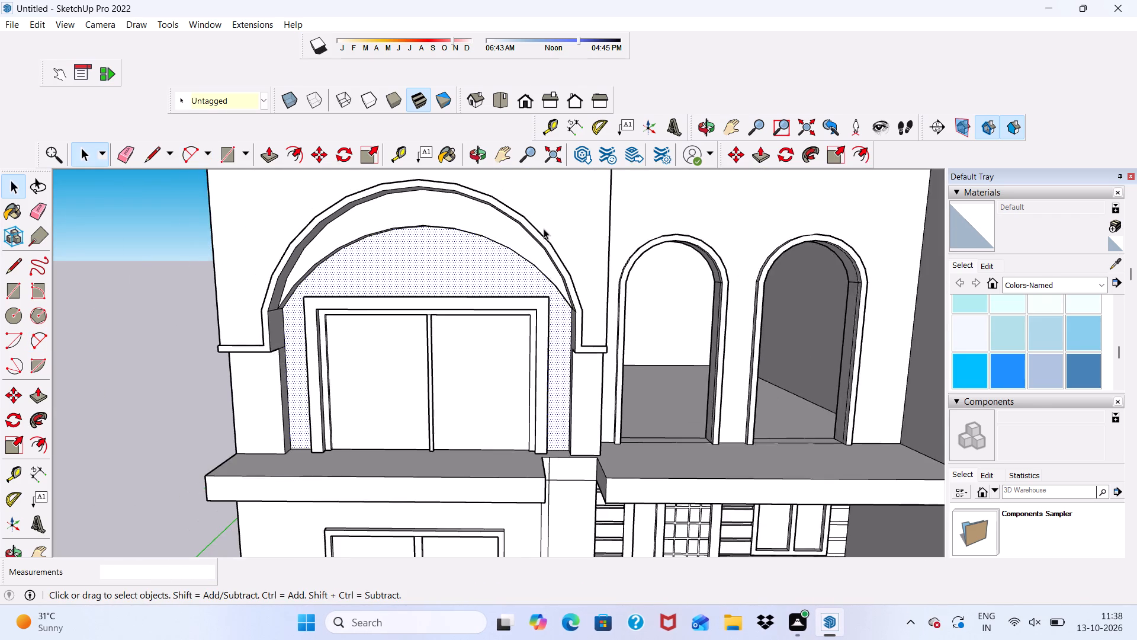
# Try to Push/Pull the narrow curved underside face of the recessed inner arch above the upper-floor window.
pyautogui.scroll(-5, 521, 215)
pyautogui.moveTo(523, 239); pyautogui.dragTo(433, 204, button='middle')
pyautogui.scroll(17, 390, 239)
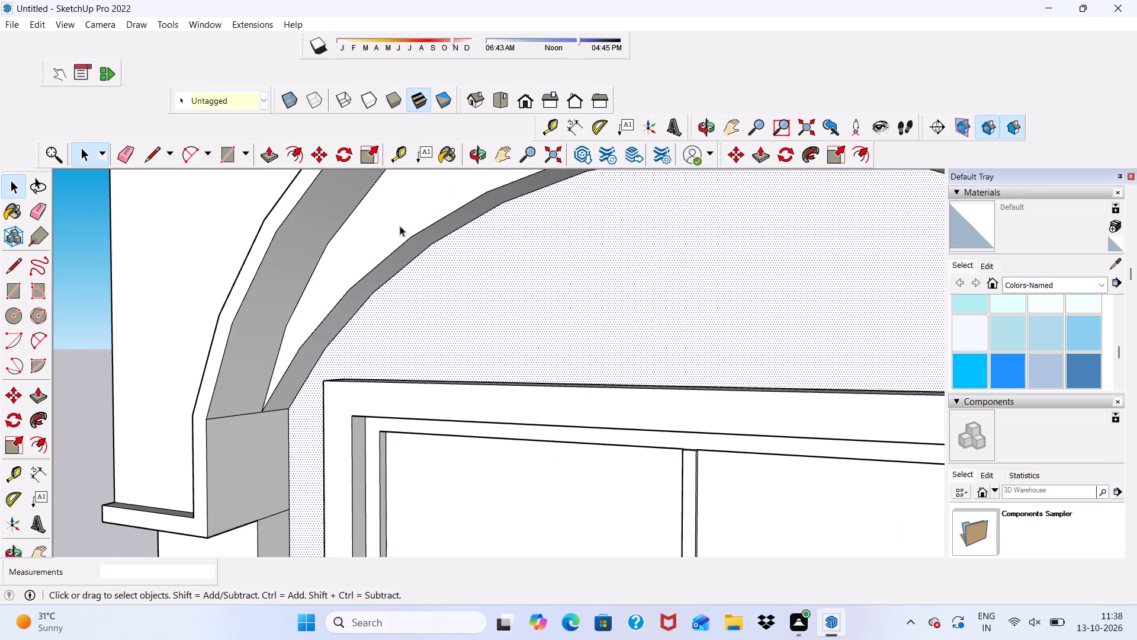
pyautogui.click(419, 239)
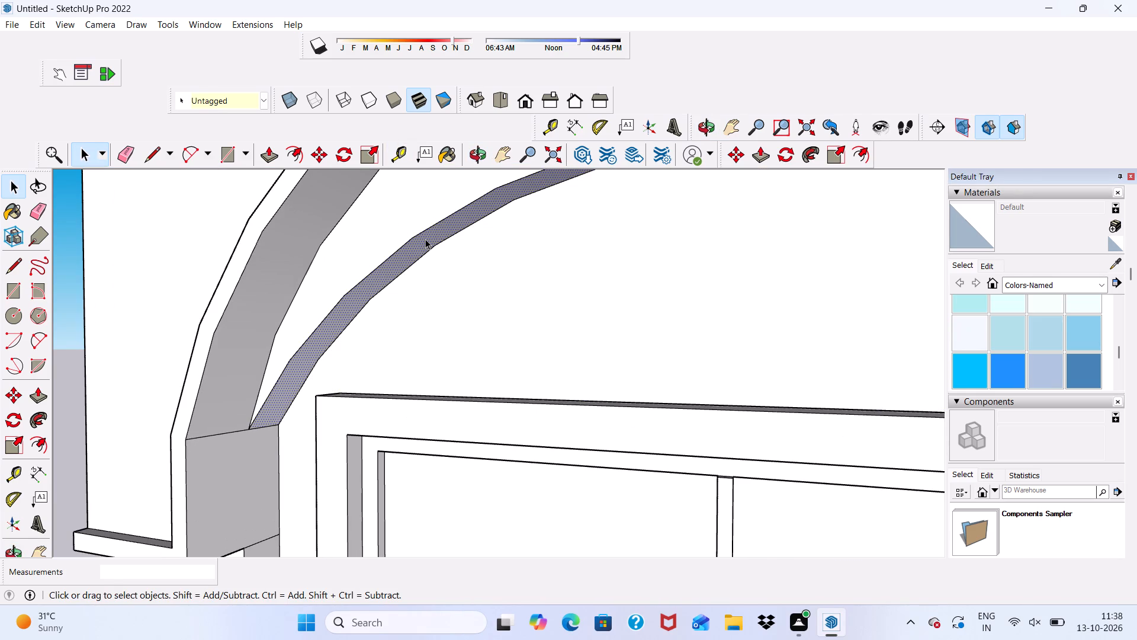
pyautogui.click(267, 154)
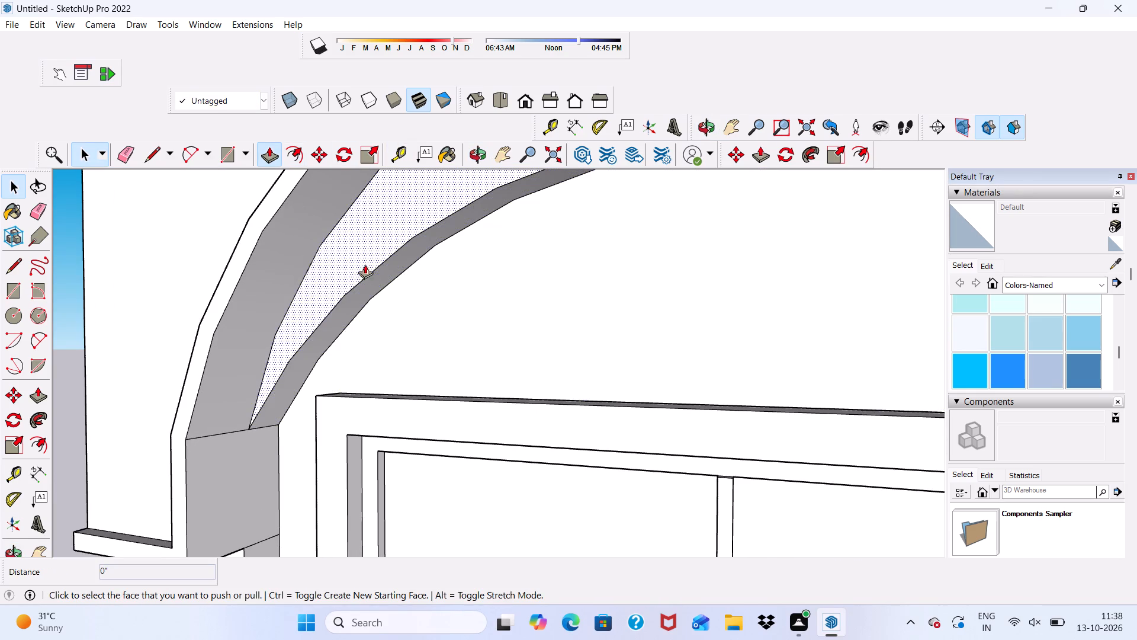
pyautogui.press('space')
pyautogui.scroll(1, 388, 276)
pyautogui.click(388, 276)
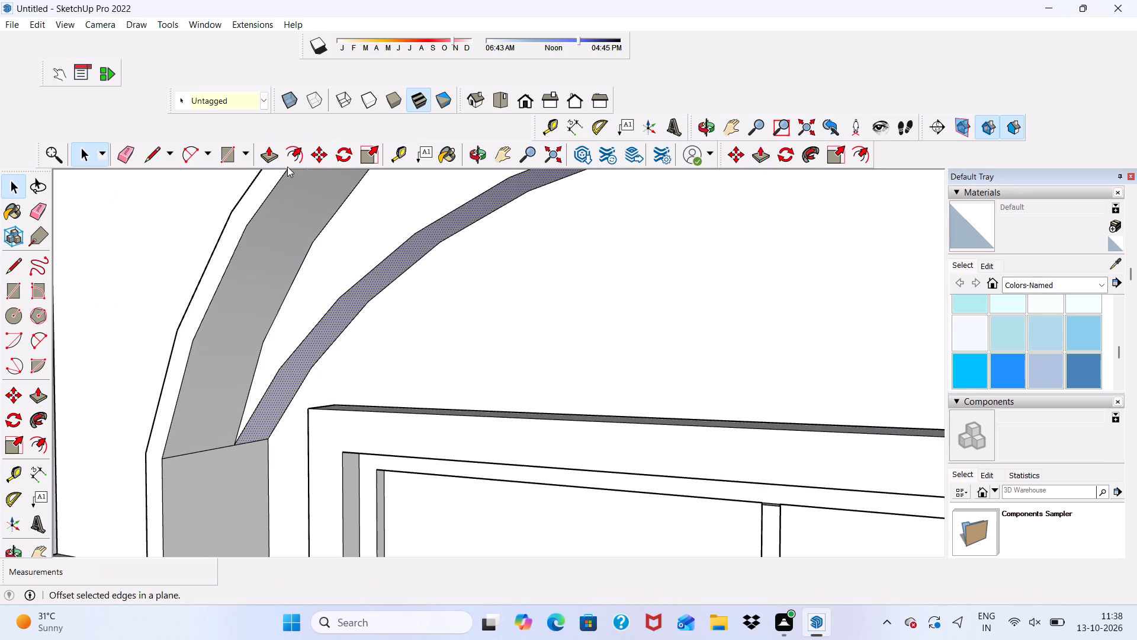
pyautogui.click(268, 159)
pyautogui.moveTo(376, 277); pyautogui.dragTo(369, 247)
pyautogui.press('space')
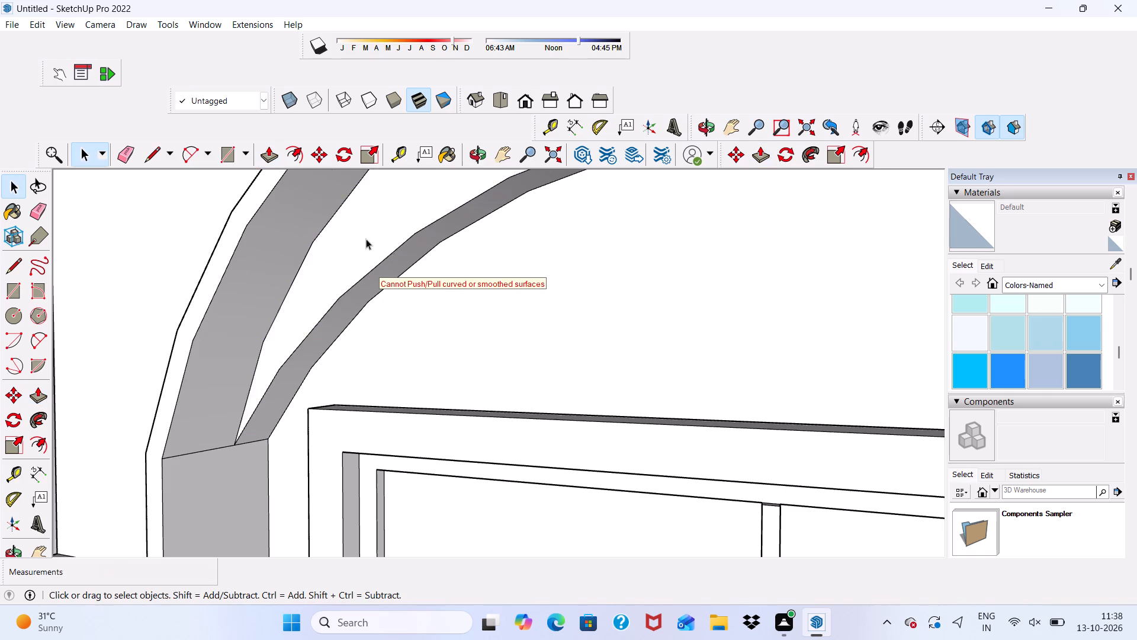
# Examine the whole two-storey front facade from several angles, including the arch recess, slabs and side wall.
pyautogui.scroll(-20, 366, 255)
pyautogui.moveTo(461, 251); pyautogui.dragTo(430, 286, button='middle')
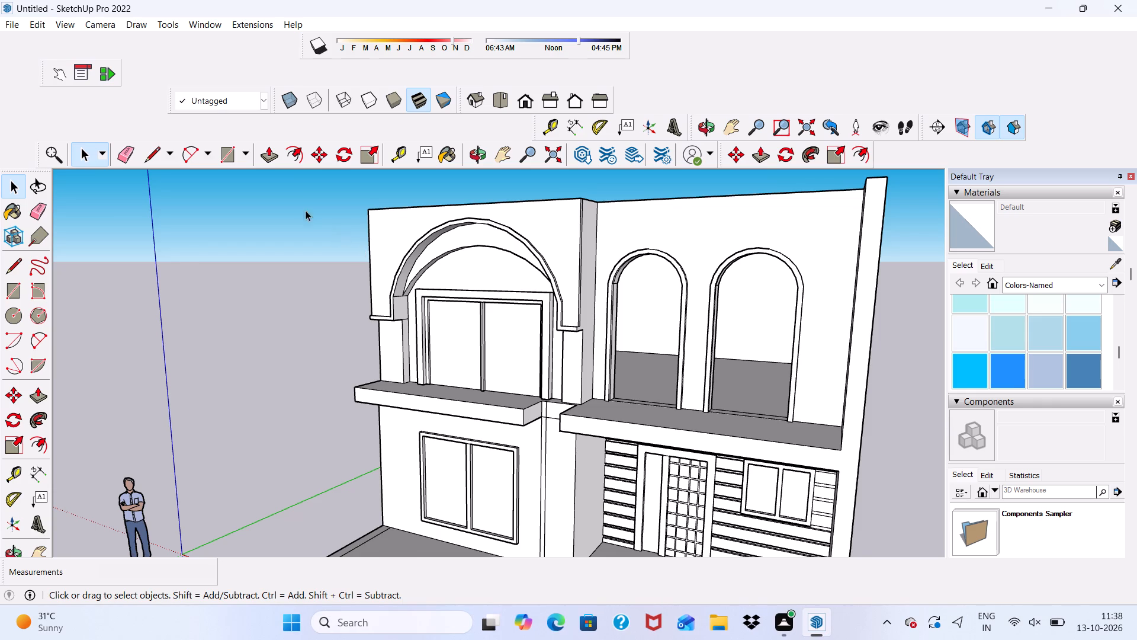
pyautogui.scroll(-1, 390, 343)
pyautogui.scroll(5, 442, 334)
pyautogui.scroll(-2, 387, 309)
pyautogui.moveTo(370, 312); pyautogui.dragTo(409, 295, button='middle')
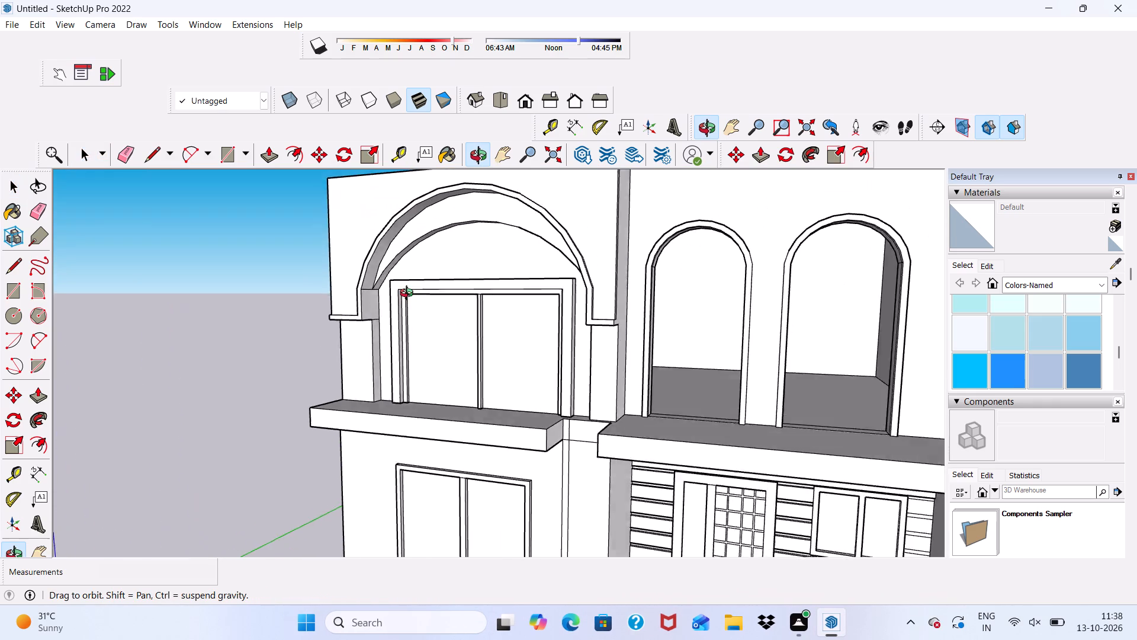
pyautogui.moveTo(409, 295); pyautogui.dragTo(519, 306, button='middle')
pyautogui.scroll(-7, 529, 299)
pyautogui.scroll(1, 487, 295)
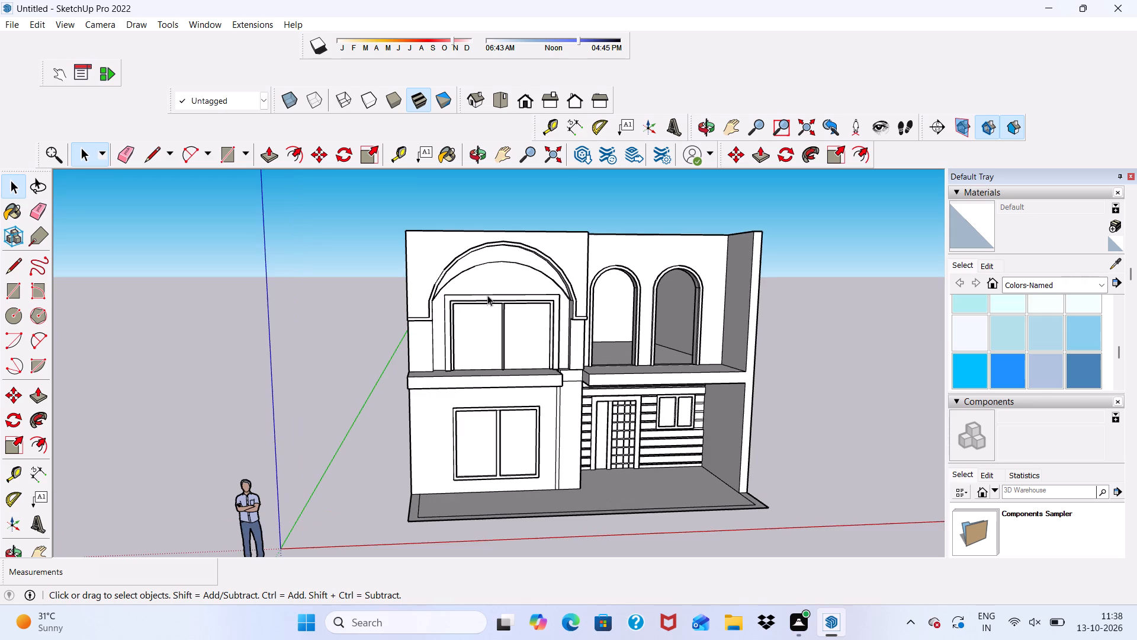
pyautogui.scroll(6, 489, 293)
pyautogui.scroll(-7, 396, 281)
pyautogui.moveTo(391, 358); pyautogui.dragTo(323, 315, button='middle')
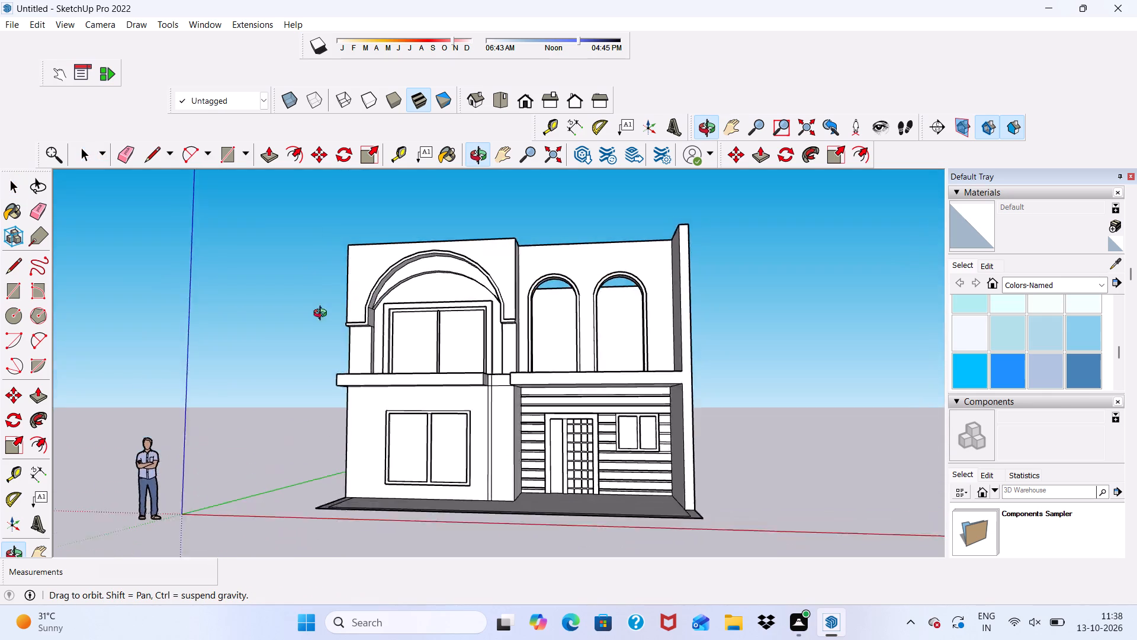
pyautogui.moveTo(323, 315); pyautogui.dragTo(476, 327, button='middle')
pyautogui.scroll(-5, 490, 332)
pyautogui.moveTo(506, 354); pyautogui.dragTo(491, 361, button='middle')
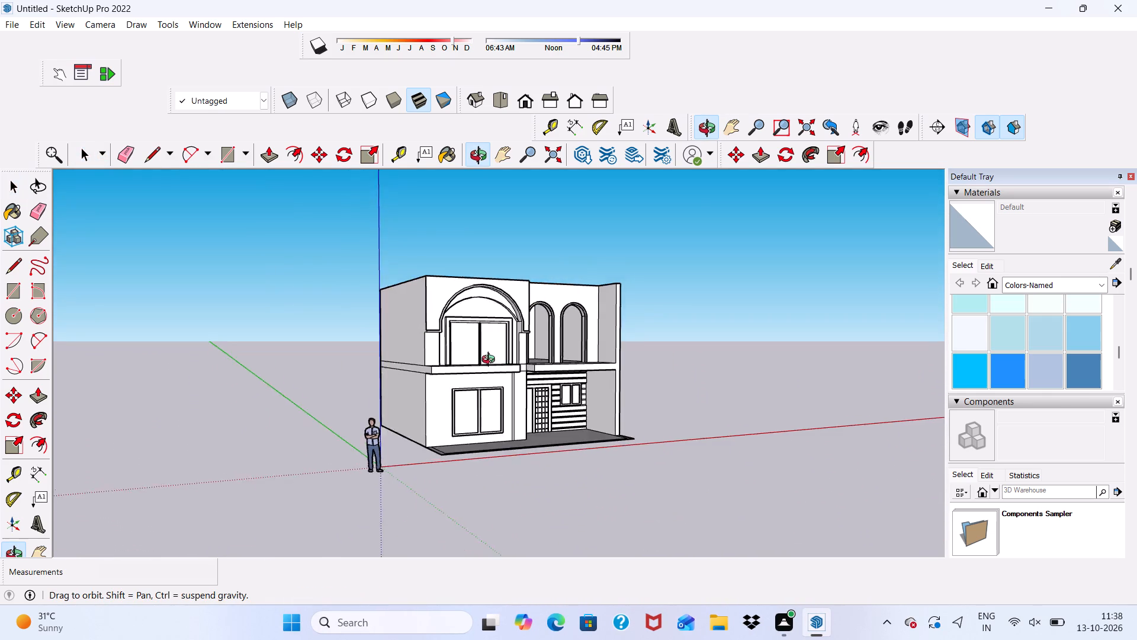
pyautogui.moveTo(491, 361); pyautogui.dragTo(393, 367, button='middle')
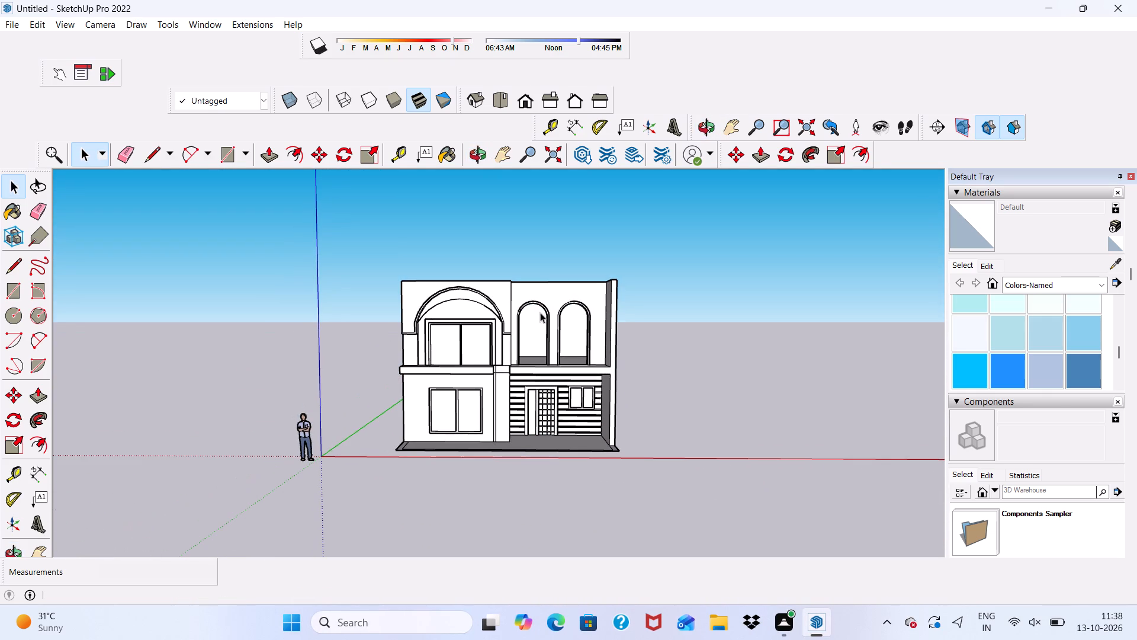
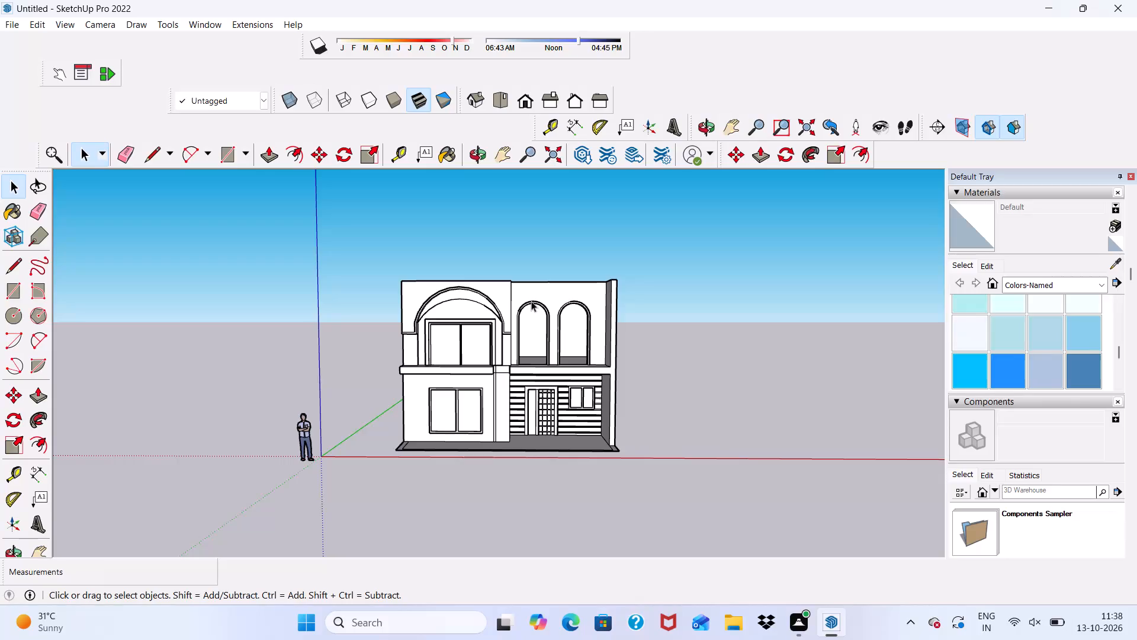
# Examine the upper-floor arches, the wall tops and the overall two-storey front facade.
pyautogui.scroll(5, 524, 302)
pyautogui.scroll(5, 489, 252)
pyautogui.moveTo(484, 280); pyautogui.dragTo(461, 308, button='middle')
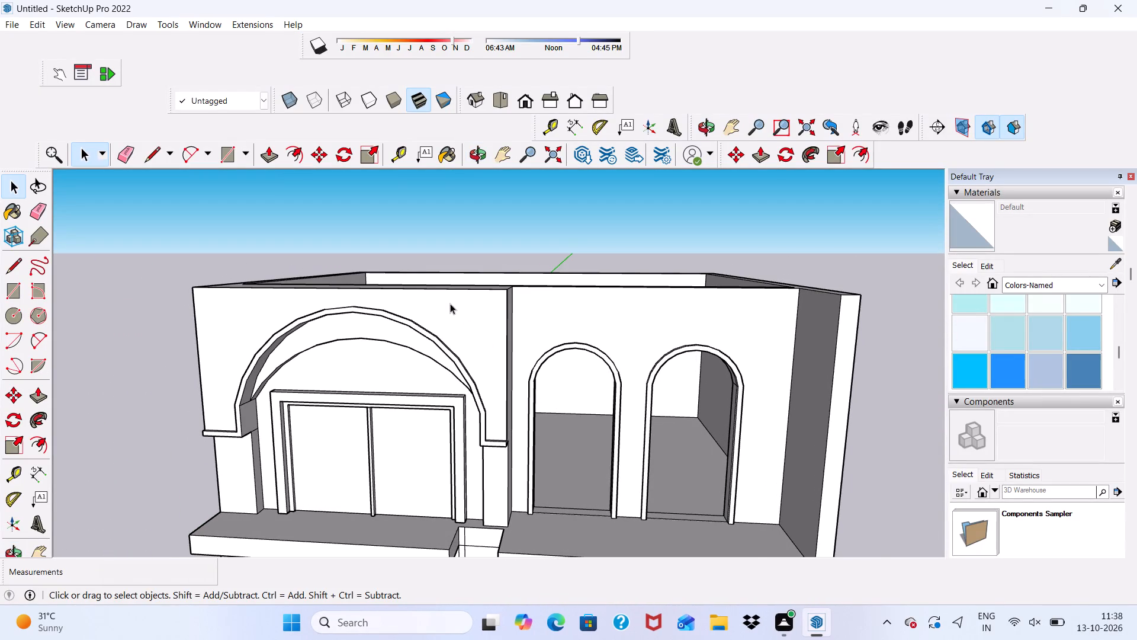
pyautogui.scroll(5, 450, 303)
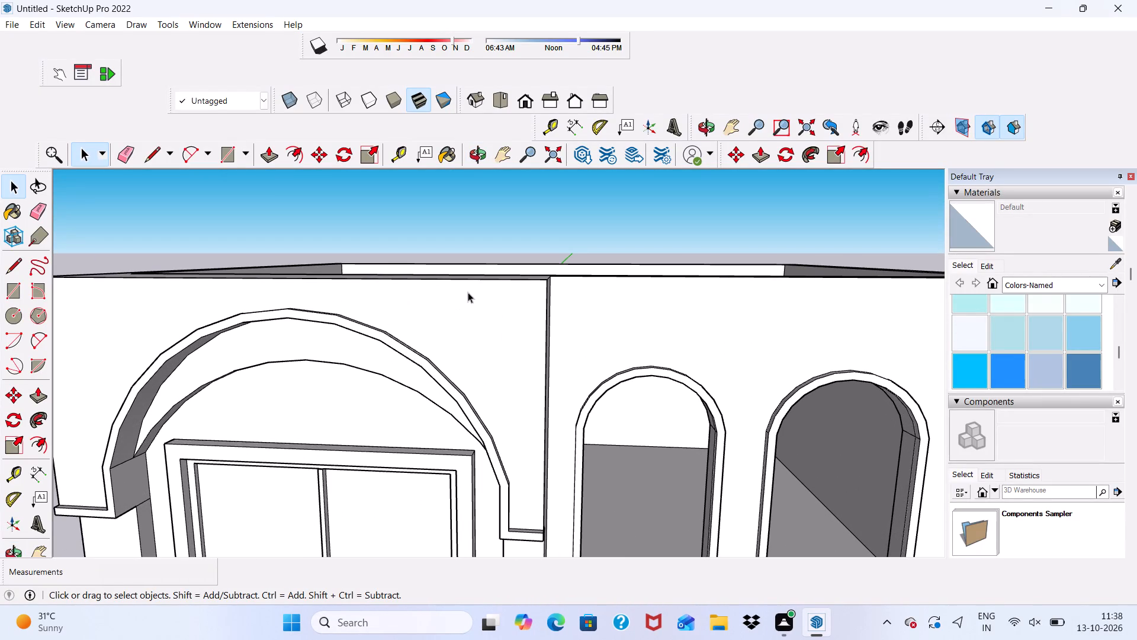
pyautogui.scroll(-4, 470, 296)
pyautogui.moveTo(484, 341); pyautogui.dragTo(496, 322, button='middle')
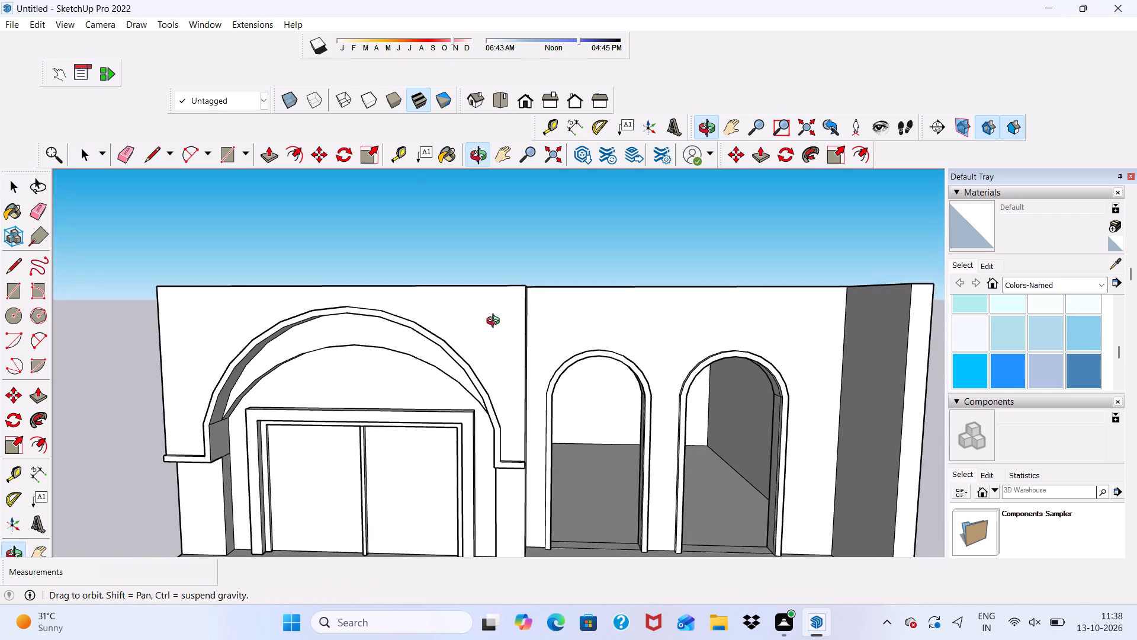
pyautogui.moveTo(496, 322); pyautogui.dragTo(496, 321, button='middle')
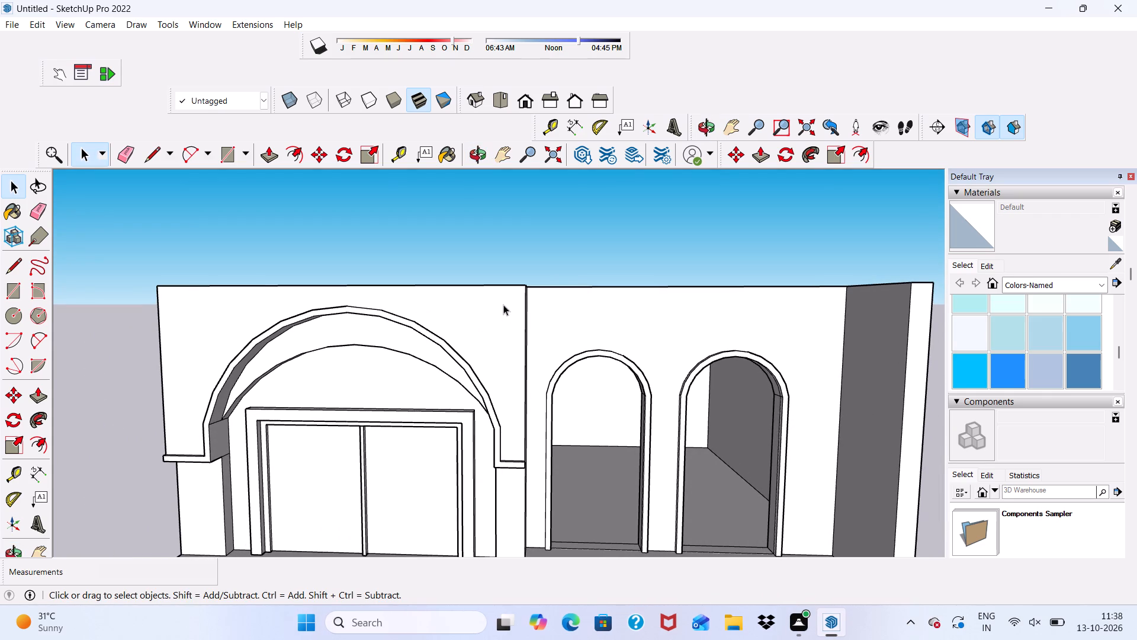
pyautogui.scroll(5, 512, 465)
pyautogui.scroll(-6, 518, 320)
pyautogui.scroll(3, 541, 215)
pyautogui.scroll(-3, 523, 194)
pyautogui.scroll(2, 482, 546)
pyautogui.scroll(-4, 458, 415)
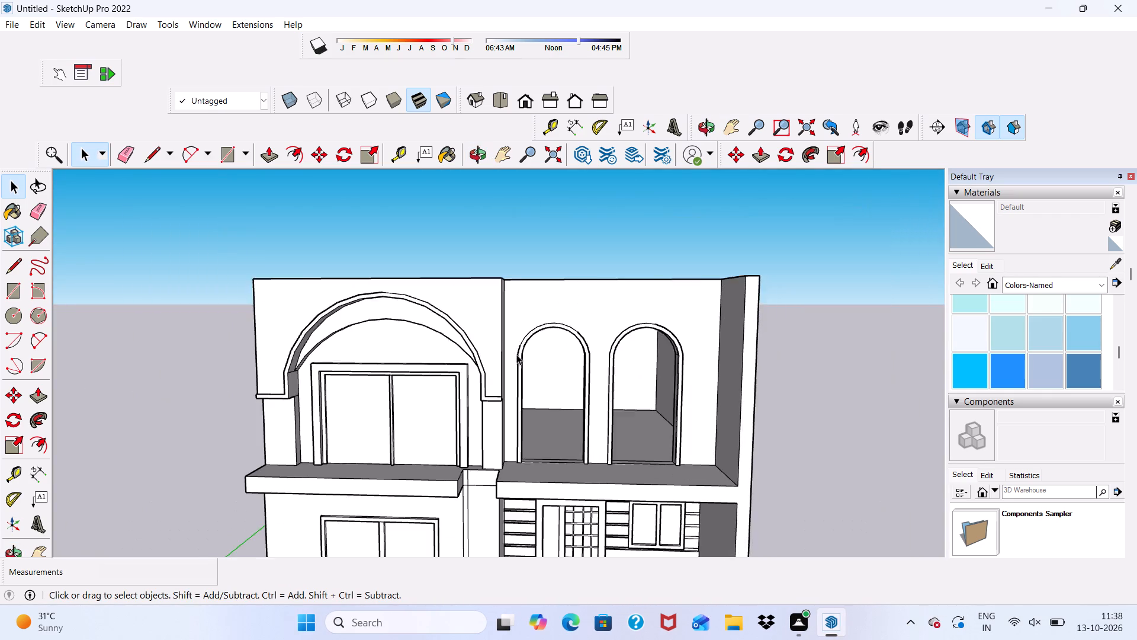
pyautogui.scroll(-6, 516, 354)
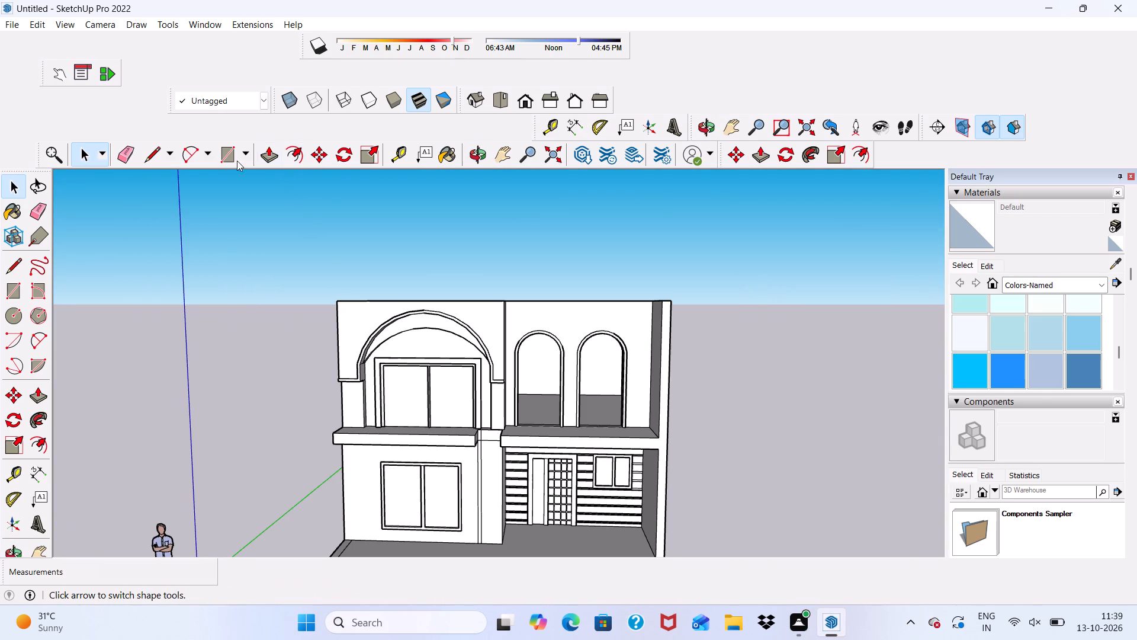
# Draw a vertical rectangle 11' tall and about 7 1/16" wide on the ground-floor pier's entrance-side edge, from slab-top level to base.
pyautogui.click(224, 161)
pyautogui.scroll(2, 294, 228)
pyautogui.scroll(5, 412, 290)
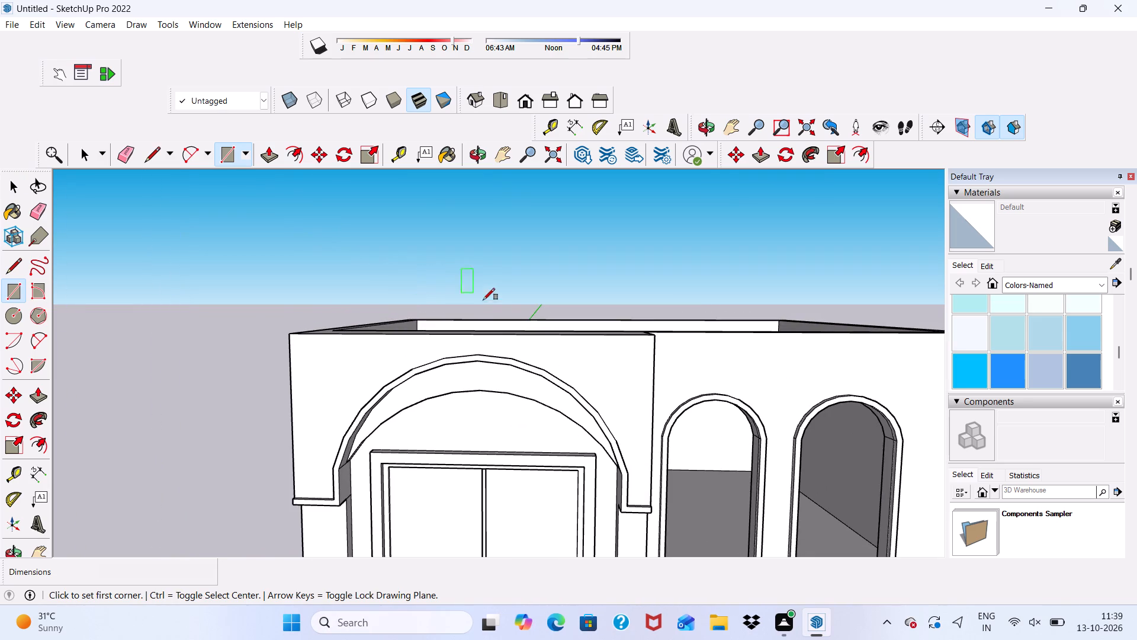
pyautogui.scroll(6, 626, 520)
pyautogui.scroll(-11, 582, 355)
pyautogui.scroll(-4, 593, 251)
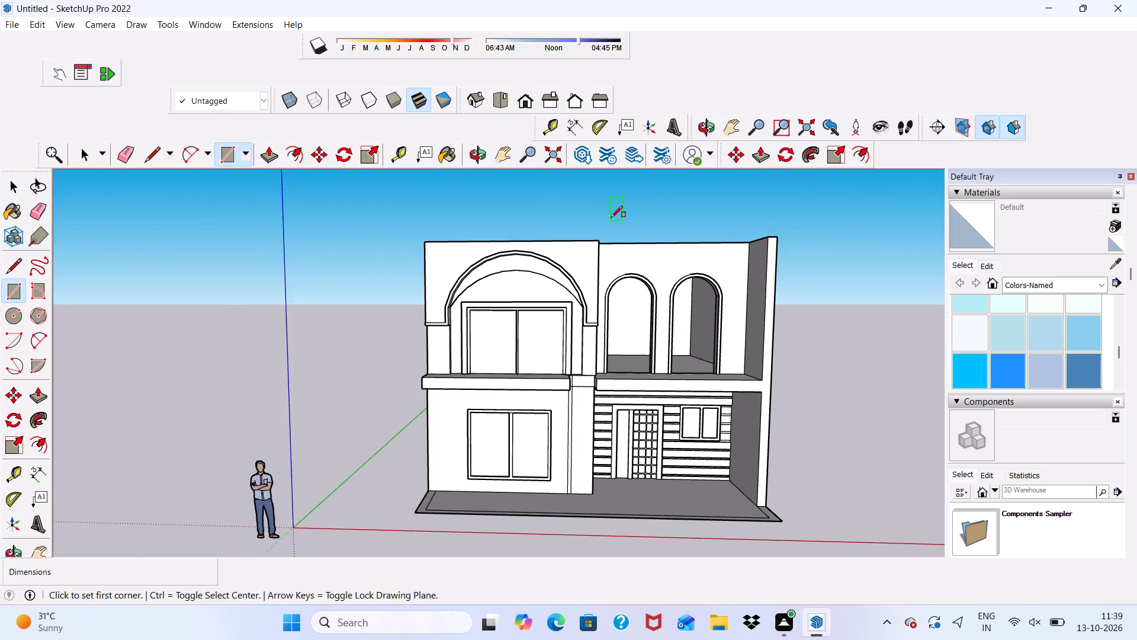
pyautogui.scroll(-6, 608, 206)
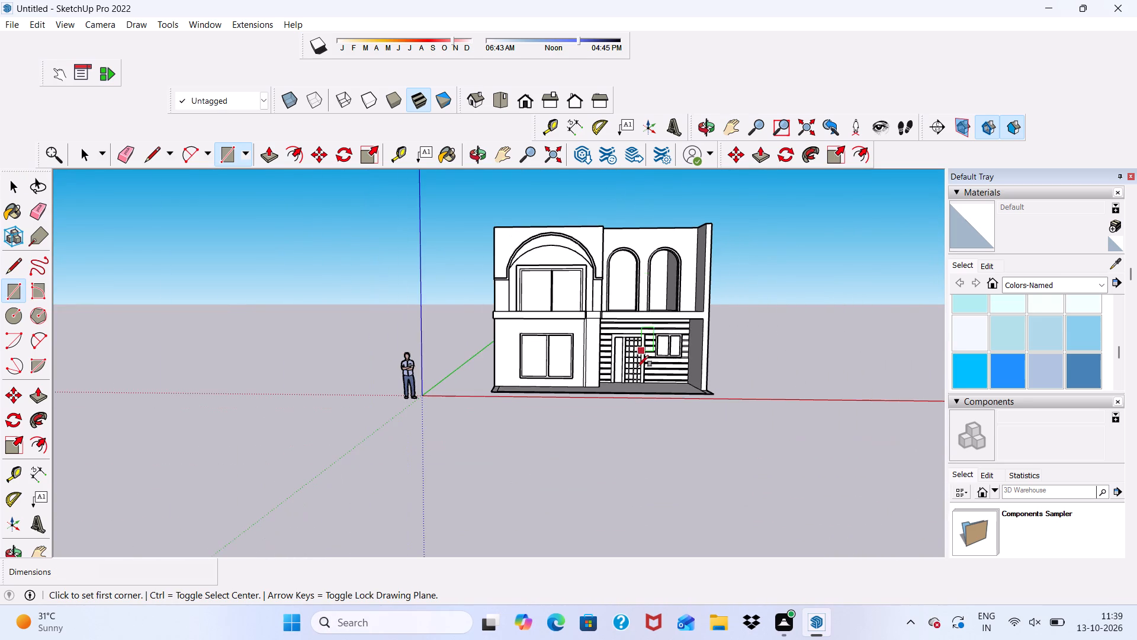
pyautogui.scroll(20, 626, 428)
pyautogui.scroll(5, 626, 428)
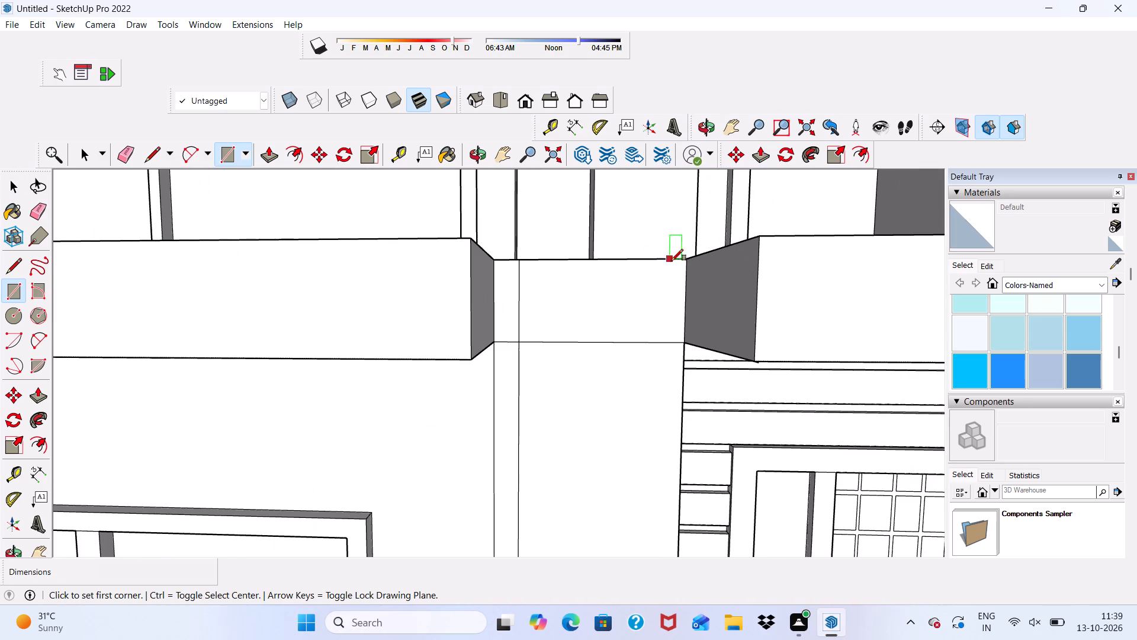
pyautogui.click(685, 260)
pyautogui.scroll(-12, 535, 302)
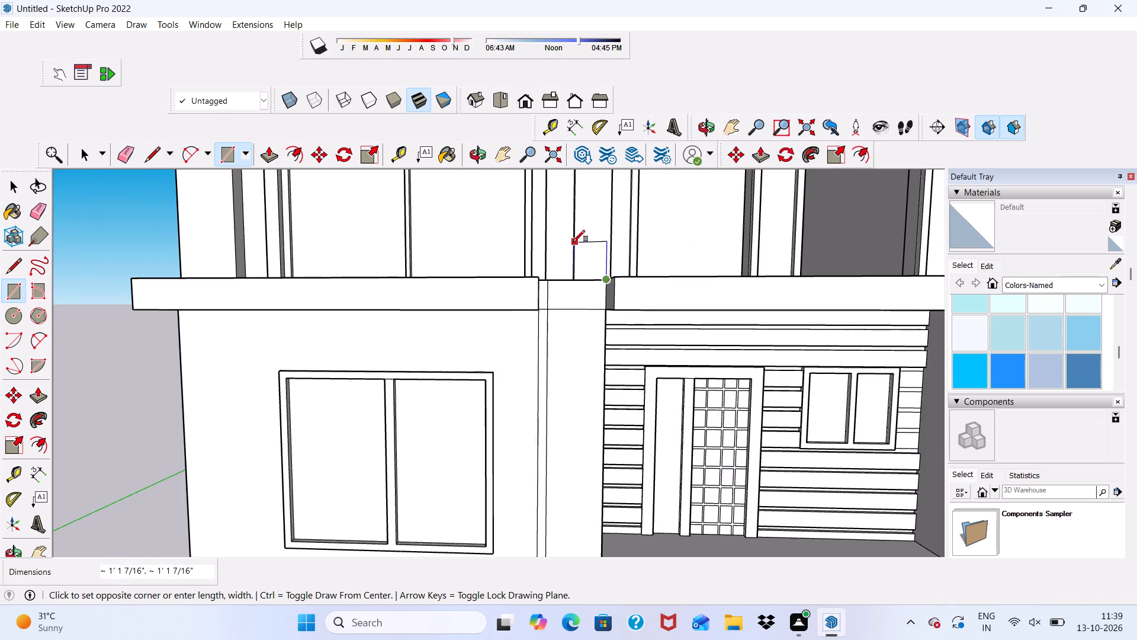
pyautogui.scroll(-3, 573, 242)
pyautogui.scroll(6, 565, 507)
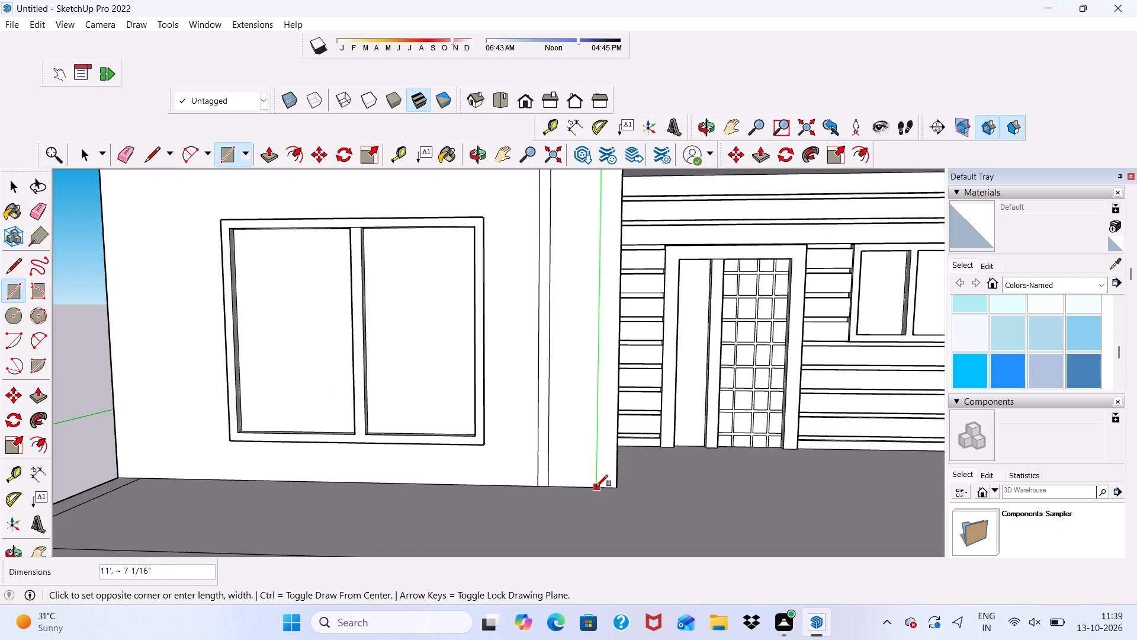
pyautogui.click(596, 487)
pyautogui.scroll(-4, 509, 352)
pyautogui.scroll(1, 520, 168)
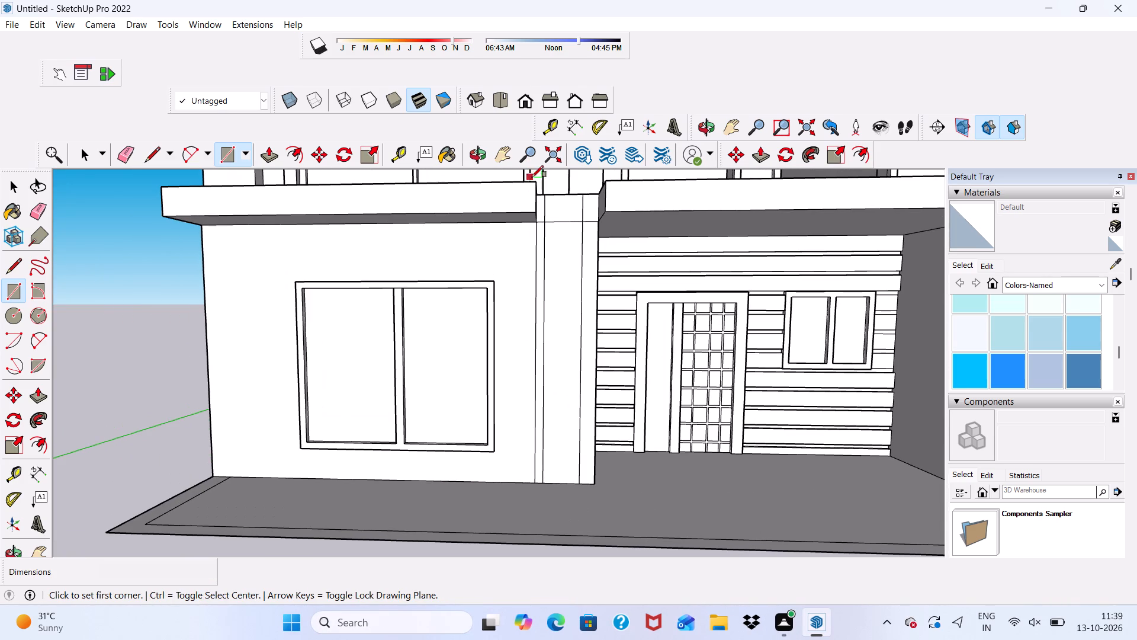
# Erase the horizontal line segments crossing the ground-floor pier and its edge strips at the slab's underside level.
pyautogui.press('space')
pyautogui.click(124, 149)
pyautogui.scroll(3, 471, 221)
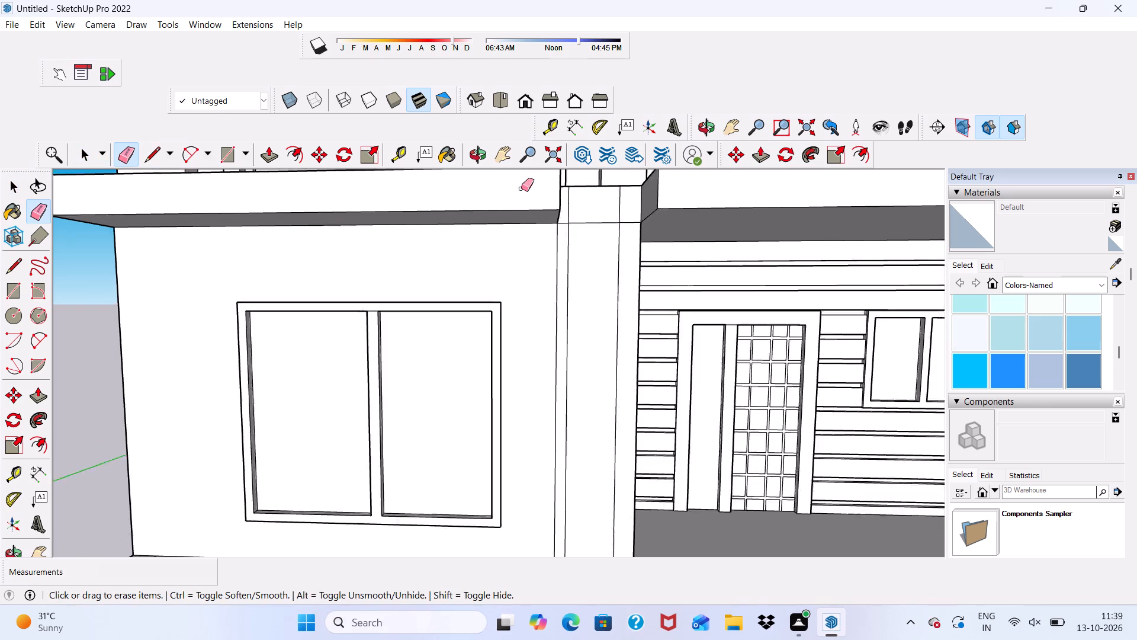
pyautogui.scroll(2, 521, 188)
pyautogui.moveTo(596, 216); pyautogui.dragTo(600, 233)
pyautogui.moveTo(649, 220); pyautogui.dragTo(651, 238)
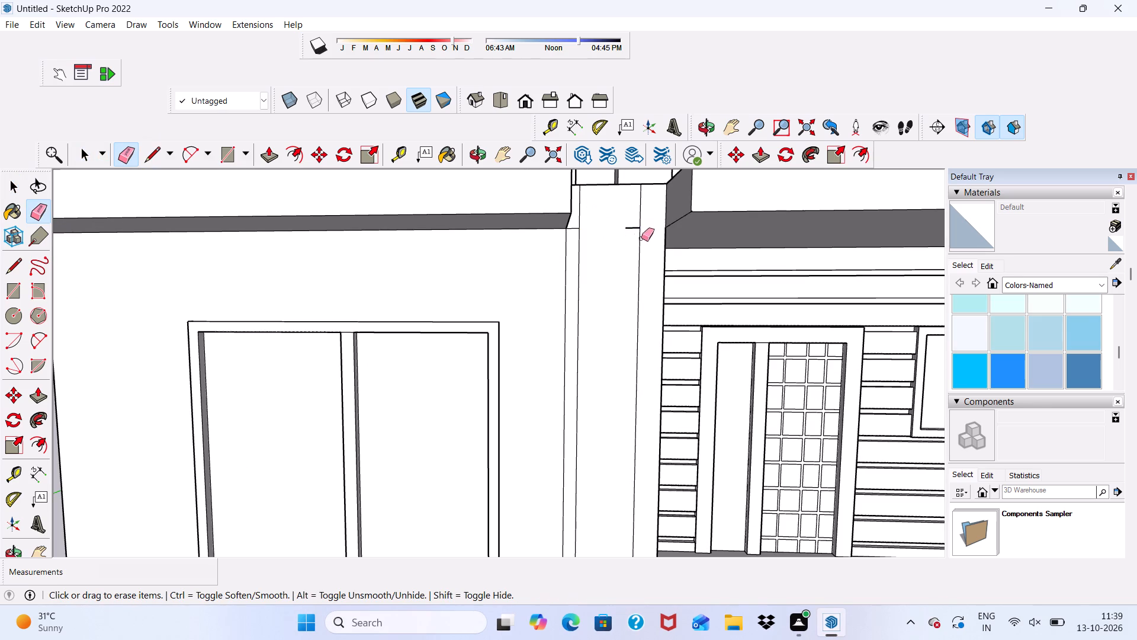
pyautogui.scroll(4, 629, 222)
pyautogui.moveTo(629, 222); pyautogui.dragTo(631, 245)
pyautogui.scroll(3, 563, 220)
pyautogui.moveTo(539, 220); pyautogui.dragTo(544, 252)
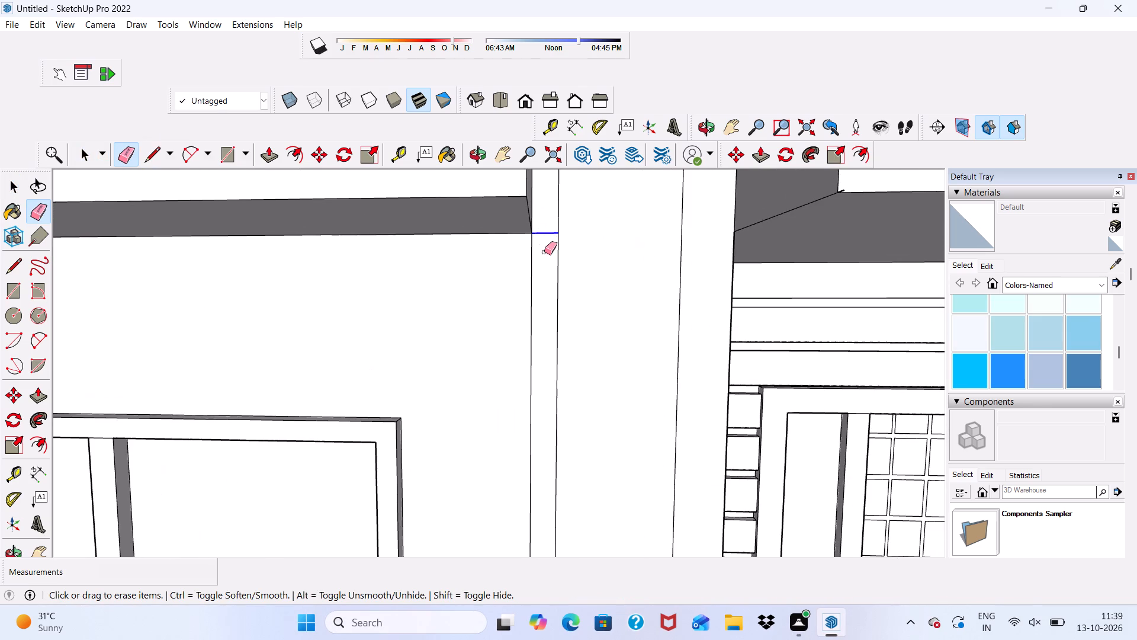
pyautogui.scroll(-9, 544, 254)
pyautogui.press('space')
# Push/Pull the pier's narrow window-side strip outward by 1' 3/4".
pyautogui.scroll(5, 554, 329)
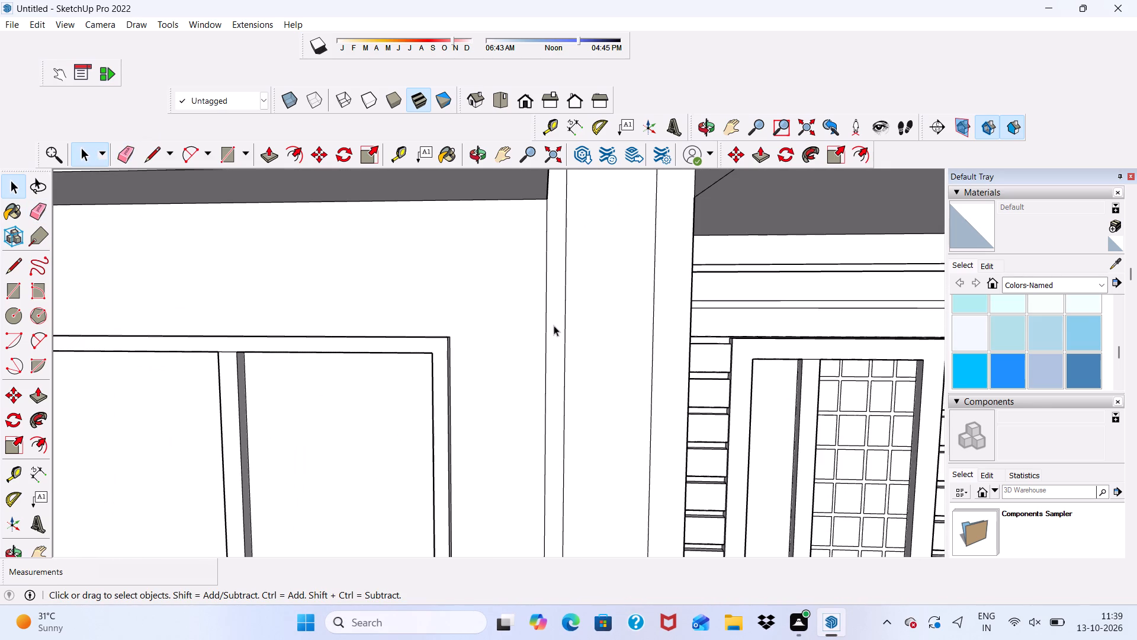
pyautogui.scroll(7, 554, 325)
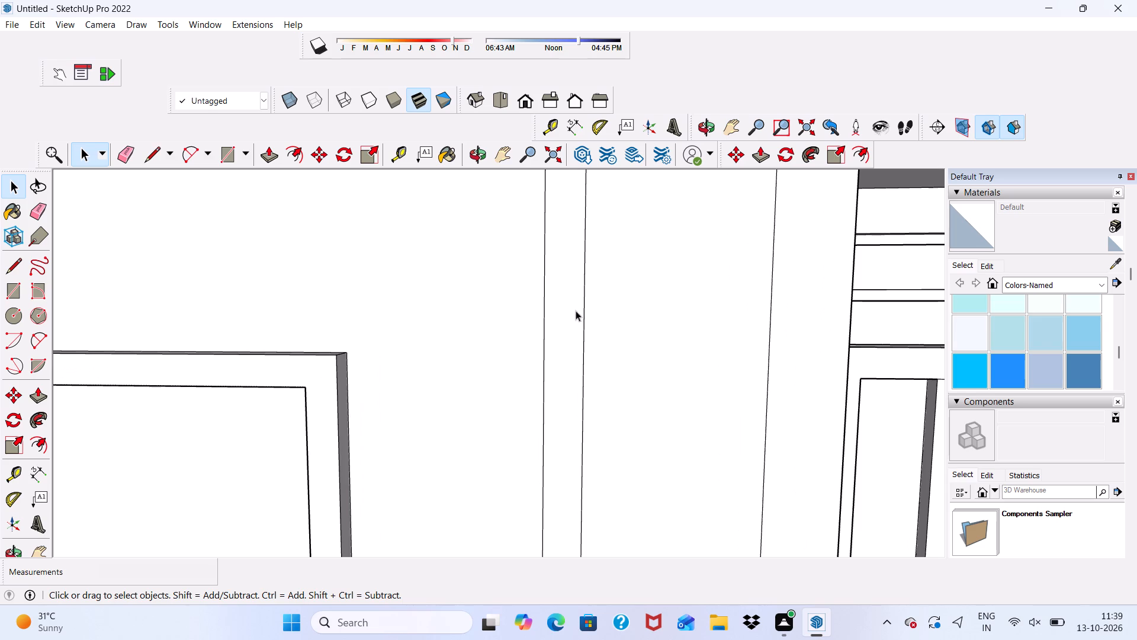
pyautogui.click(567, 319)
pyautogui.scroll(-12, 570, 345)
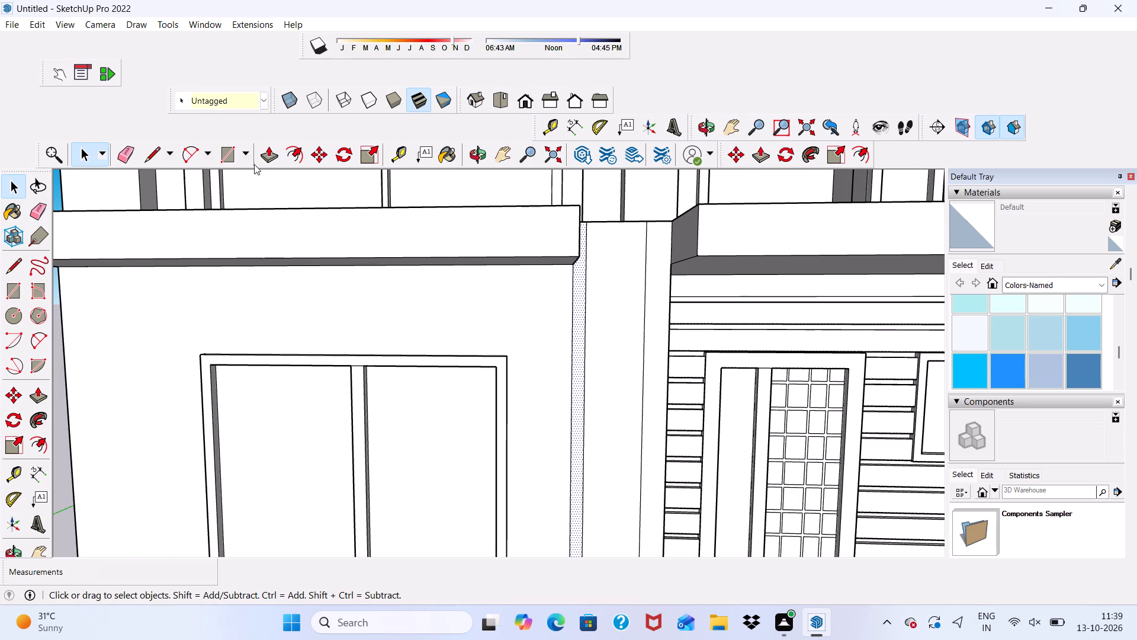
pyautogui.click(267, 149)
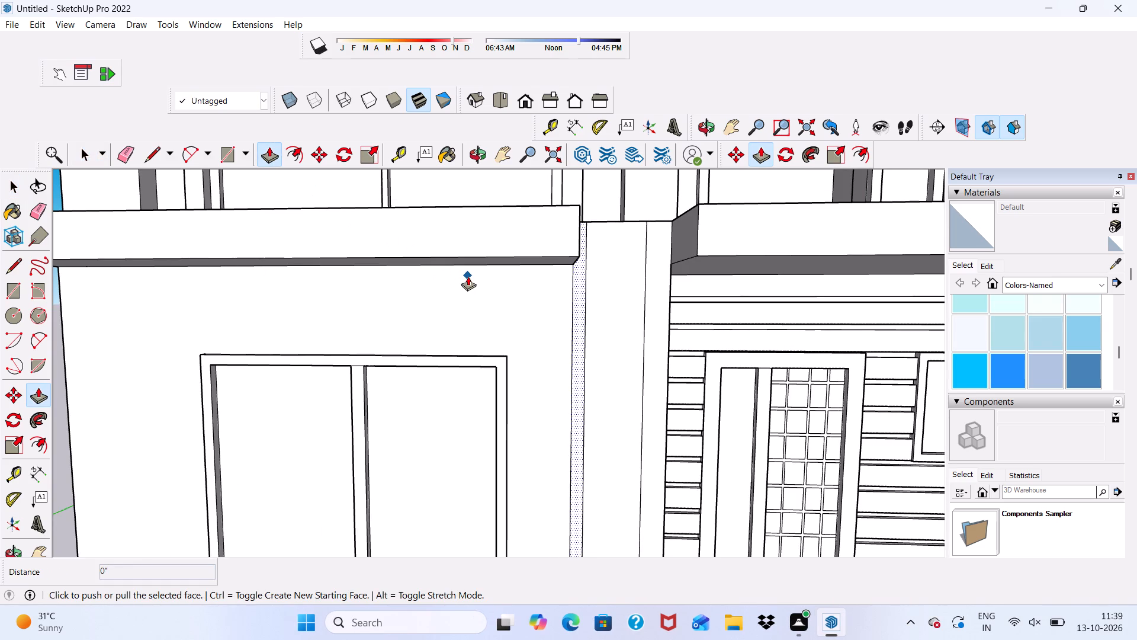
pyautogui.scroll(5, 468, 276)
pyautogui.scroll(-2, 539, 328)
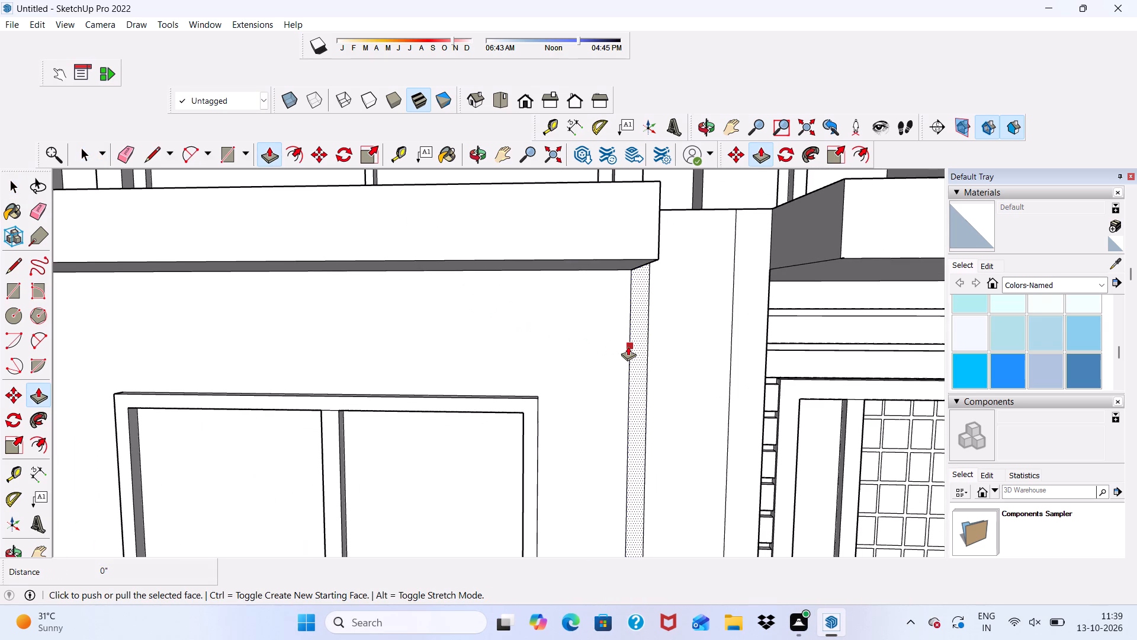
pyautogui.click(632, 346)
pyautogui.scroll(-2, 647, 342)
pyautogui.moveTo(647, 342); pyautogui.dragTo(641, 344, button='middle')
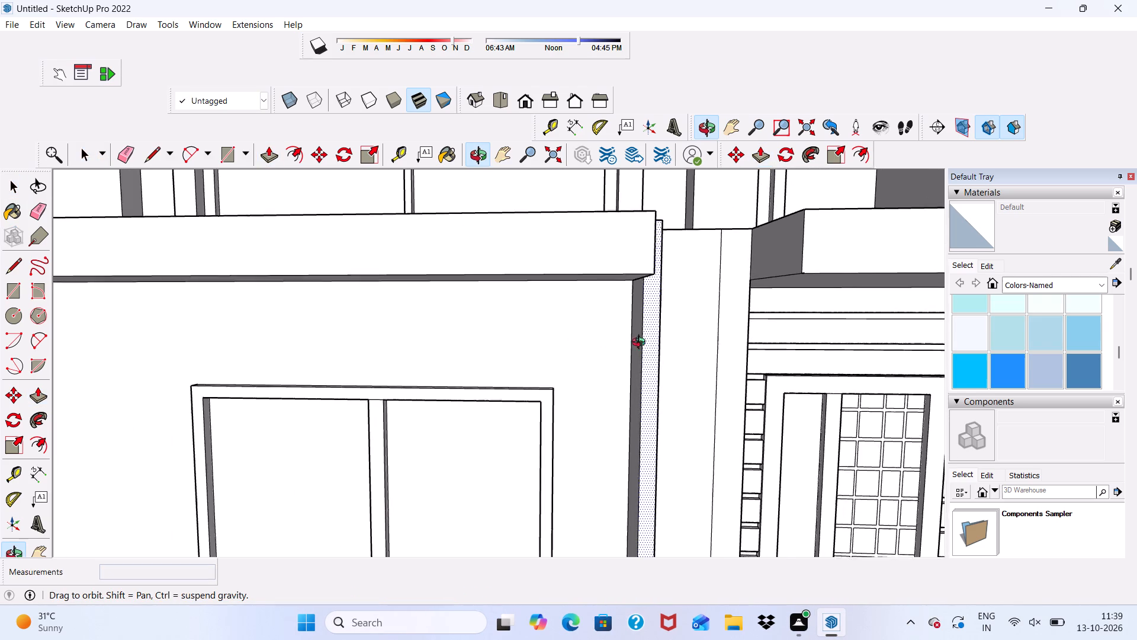
pyautogui.moveTo(641, 344); pyautogui.dragTo(521, 367, button='middle')
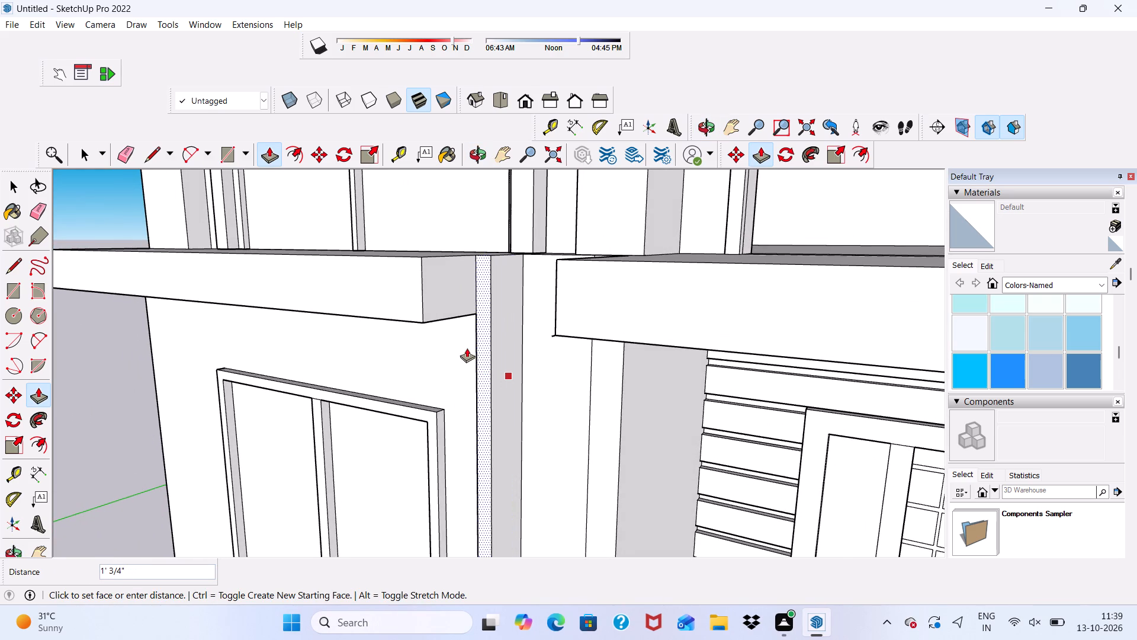
pyautogui.click(467, 348)
pyautogui.scroll(-2, 492, 388)
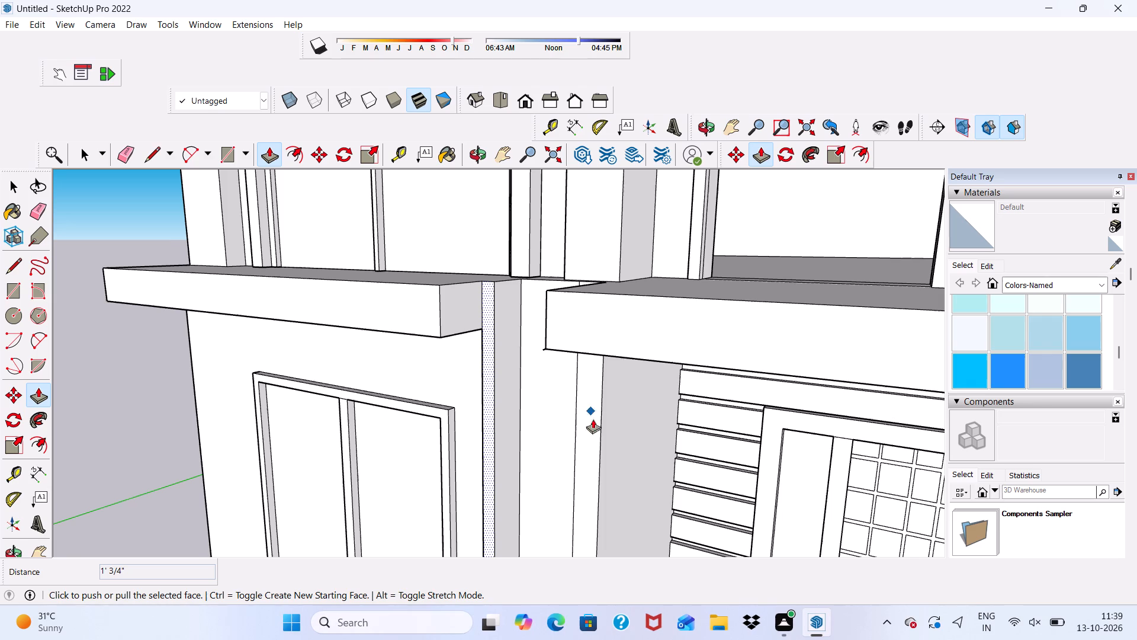
# Push/Pull the pier's entrance-side strip outward by 1' 3/4", level with the window-side strip's front.
pyautogui.press('space')
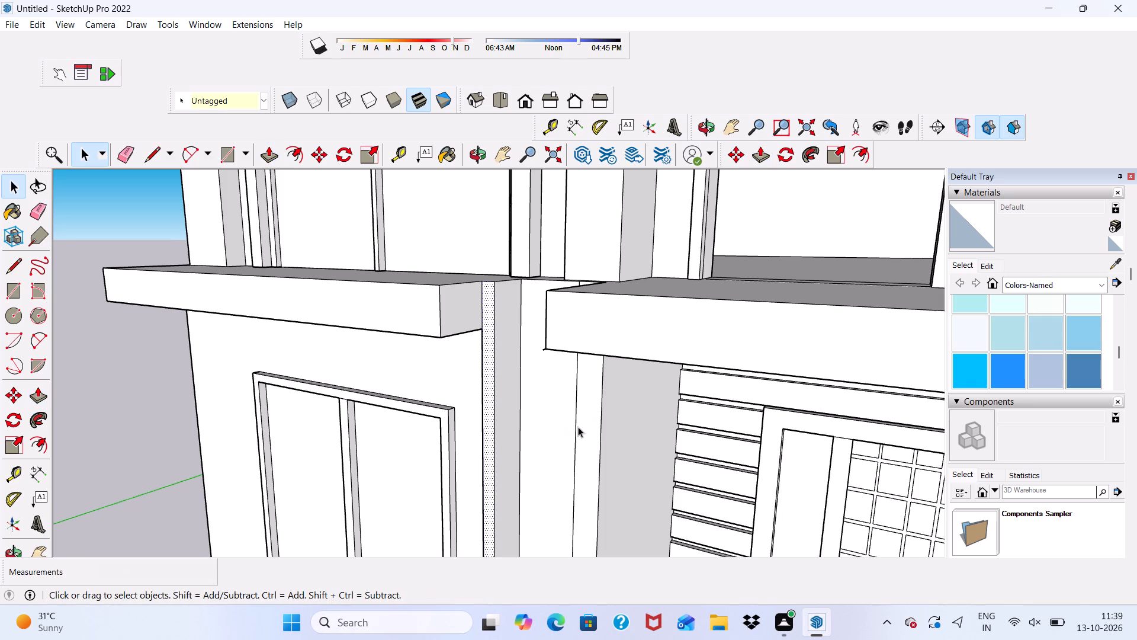
pyautogui.click(584, 430)
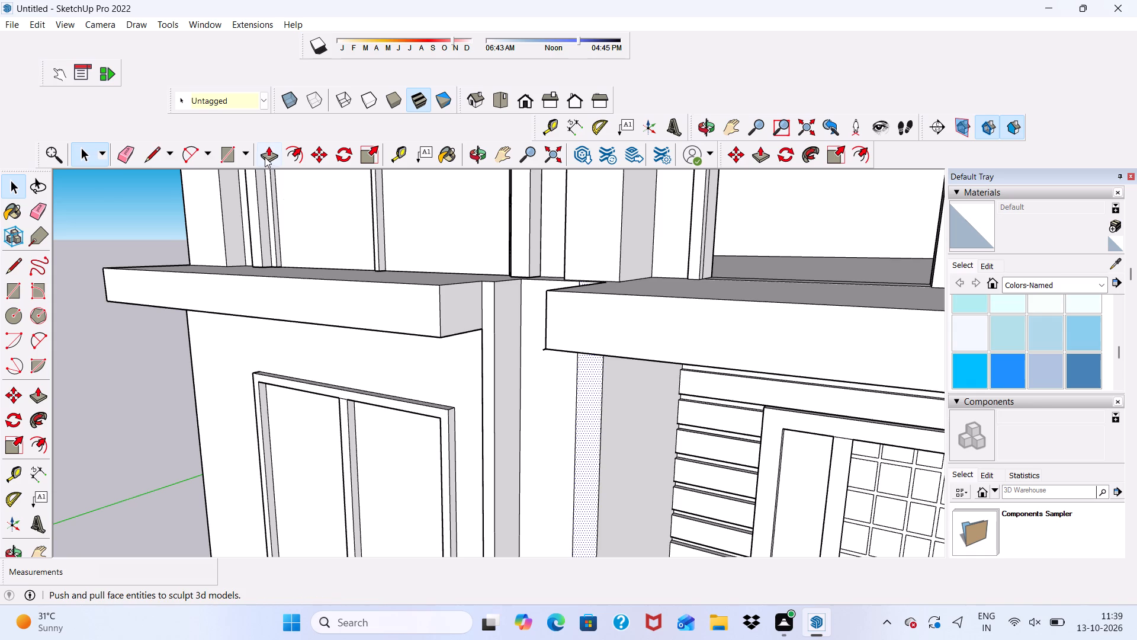
pyautogui.click(265, 157)
pyautogui.click(582, 447)
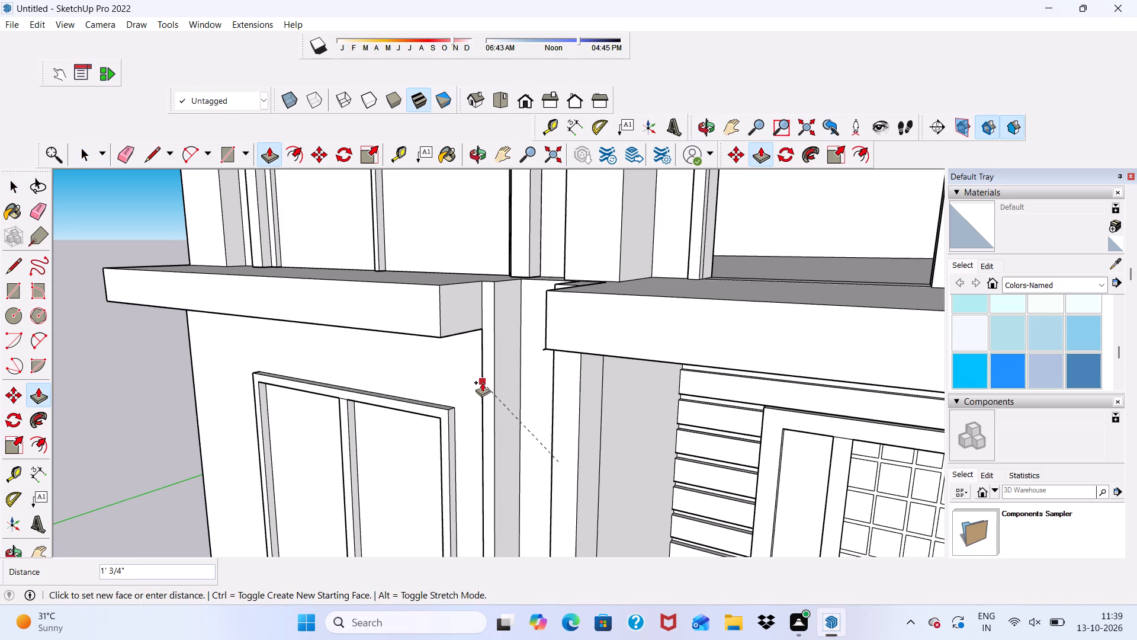
pyautogui.moveTo(484, 382); pyautogui.dragTo(665, 380, button='middle')
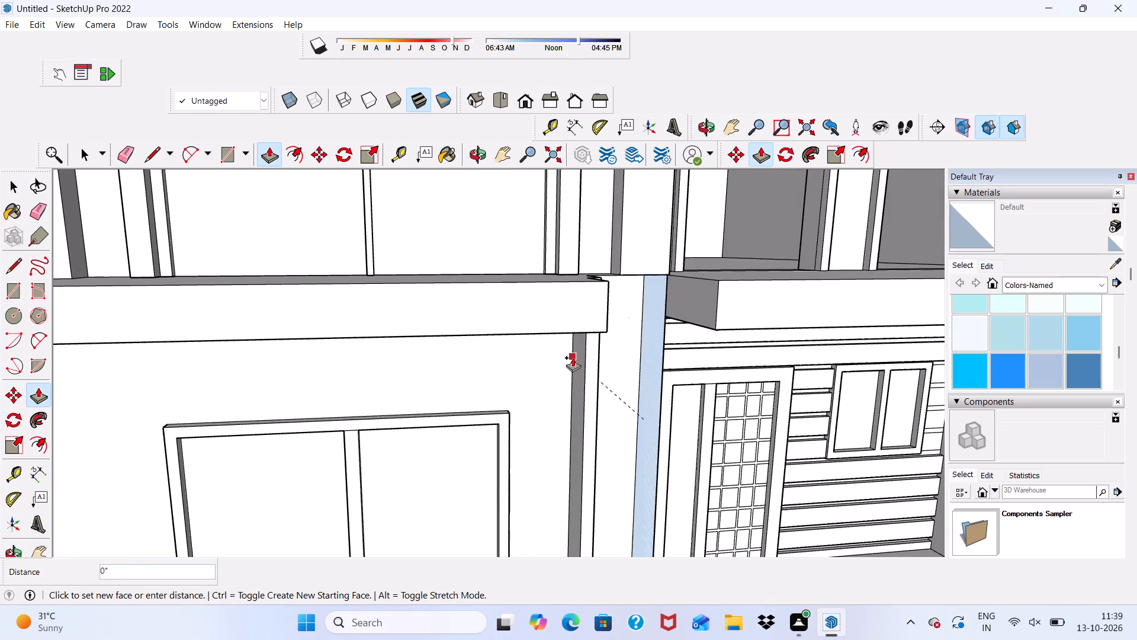
pyautogui.click(588, 378)
pyautogui.scroll(-2, 557, 360)
pyautogui.moveTo(590, 393); pyautogui.dragTo(544, 411, button='middle')
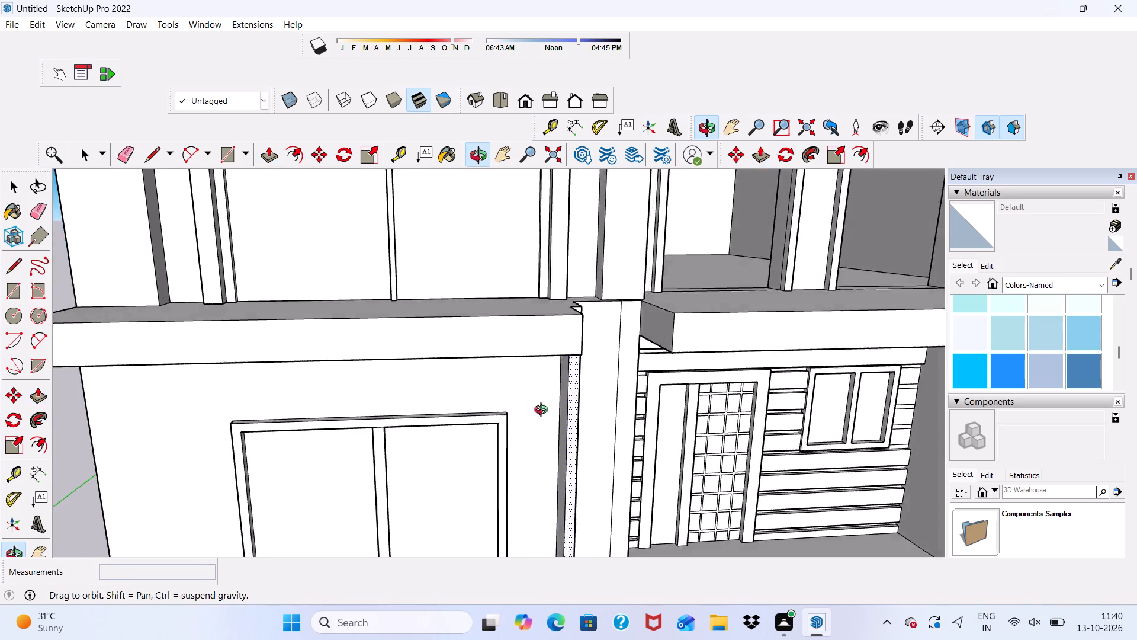
pyautogui.moveTo(544, 411); pyautogui.dragTo(503, 414, button='middle')
pyautogui.scroll(-1, 503, 414)
pyautogui.scroll(5, 594, 413)
pyautogui.click(526, 399)
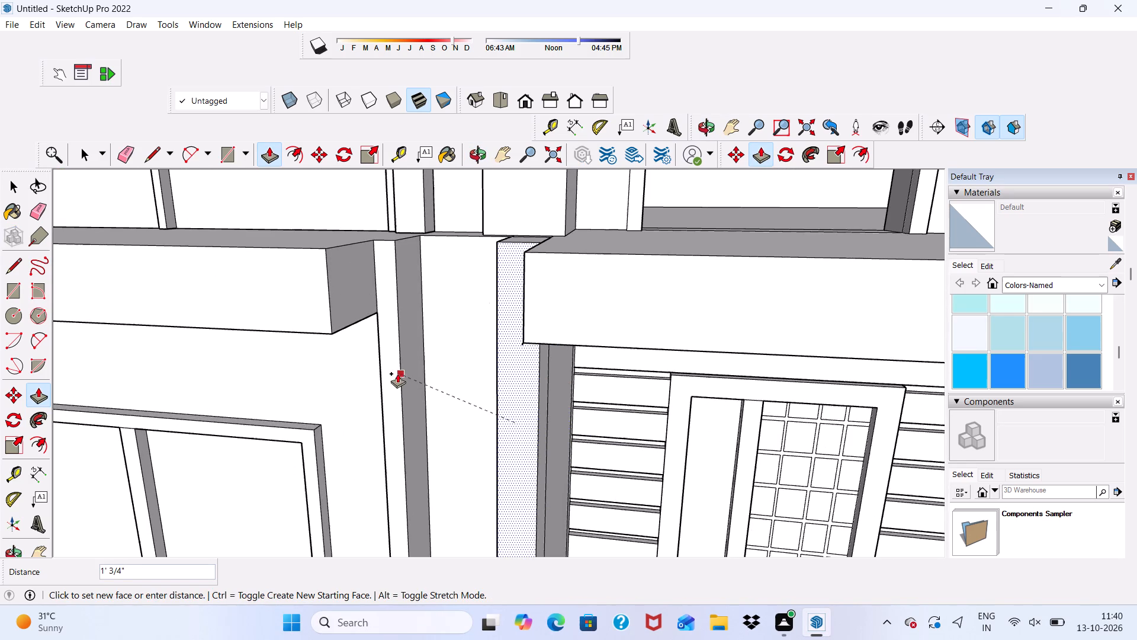
pyautogui.click(395, 373)
# Widen the window-side strip by pulling its inner side face 2 1/2" toward the entrance-side strip.
pyautogui.scroll(-1, 422, 382)
pyautogui.moveTo(422, 382); pyautogui.dragTo(538, 337, button='middle')
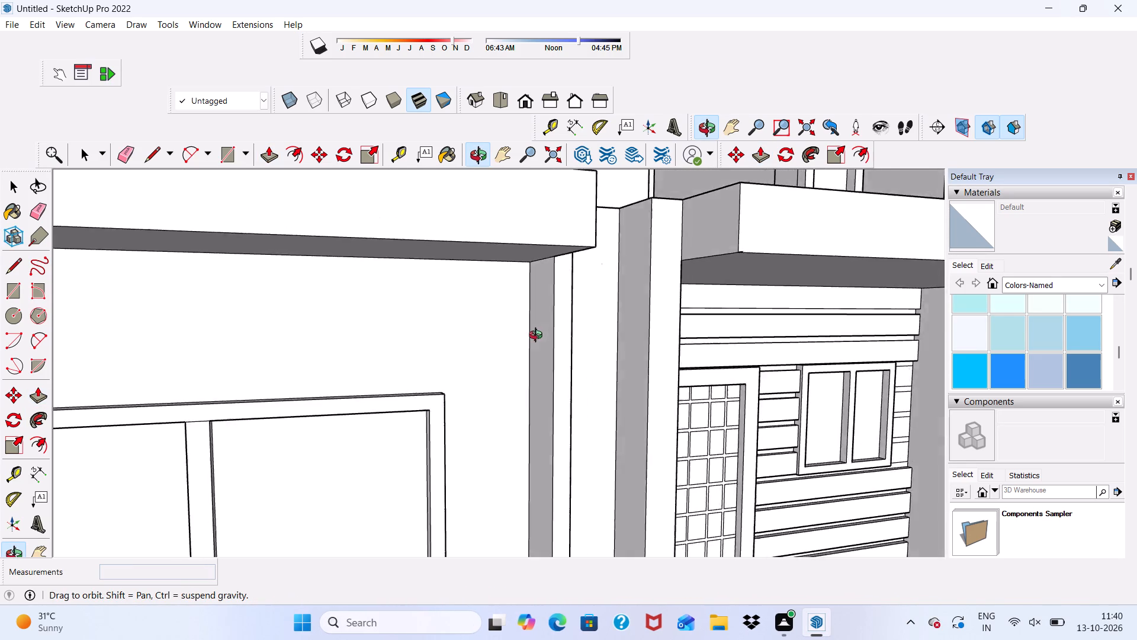
pyautogui.moveTo(538, 337); pyautogui.dragTo(400, 367, button='middle')
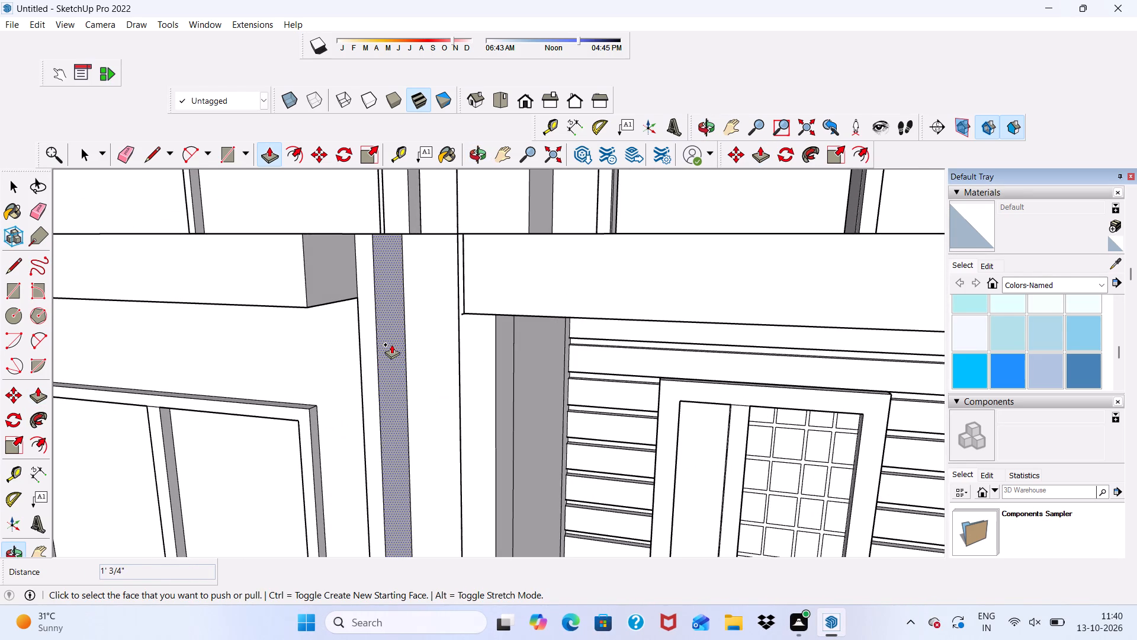
pyautogui.click(391, 344)
pyautogui.click(403, 348)
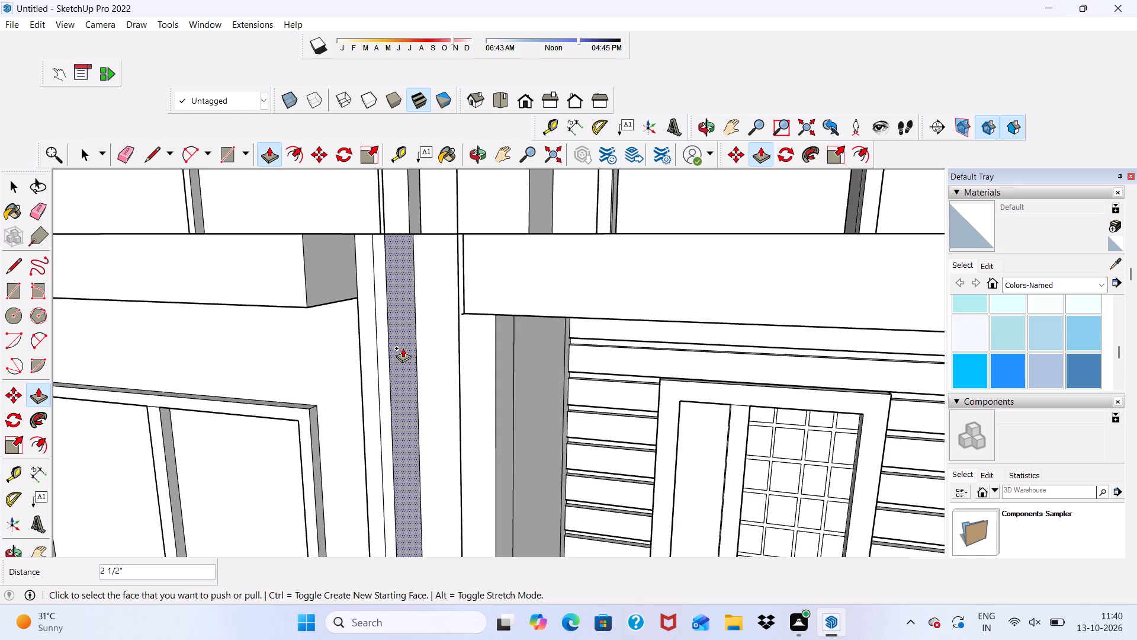
# Erase the leftover vertical line on the front face of the widened window-side strip.
pyautogui.press('space')
pyautogui.click(130, 152)
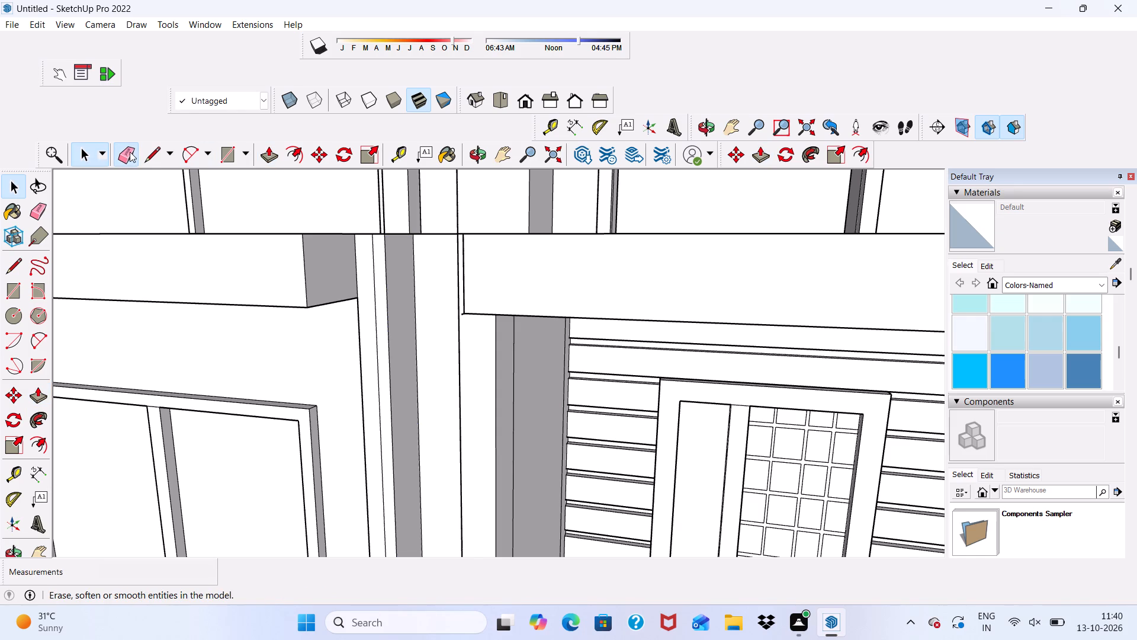
pyautogui.scroll(2, 355, 281)
pyautogui.click(375, 267)
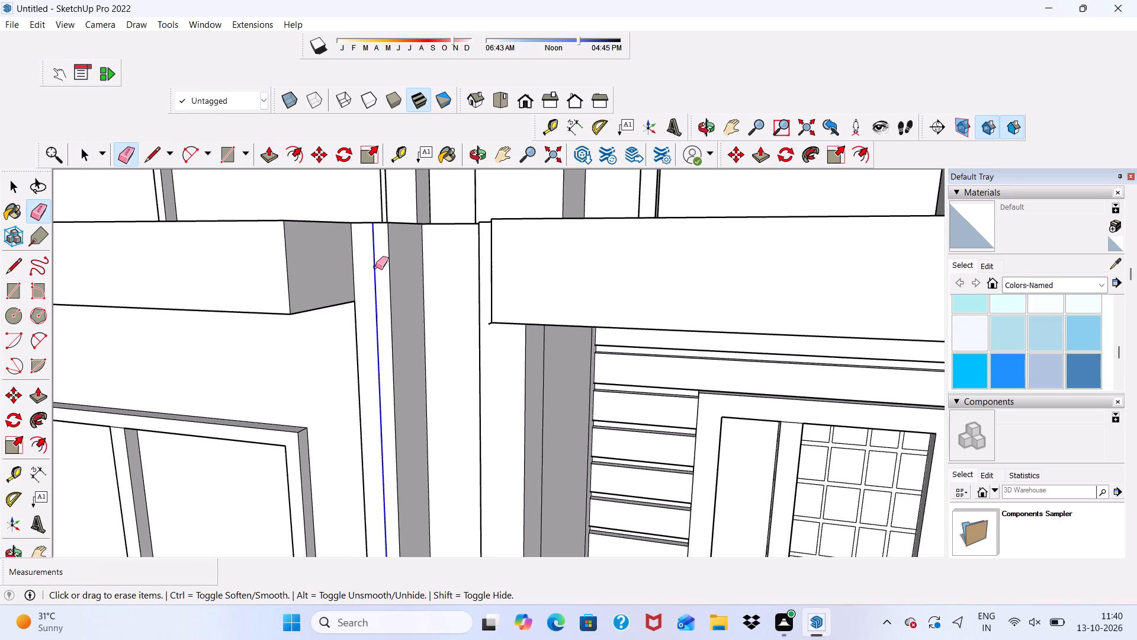
# Erase the leftover lines on the slab's top face around the top of the ground-floor pier.
pyautogui.scroll(-5, 374, 260)
pyautogui.moveTo(388, 274); pyautogui.dragTo(427, 418, button='middle')
pyautogui.scroll(5, 394, 368)
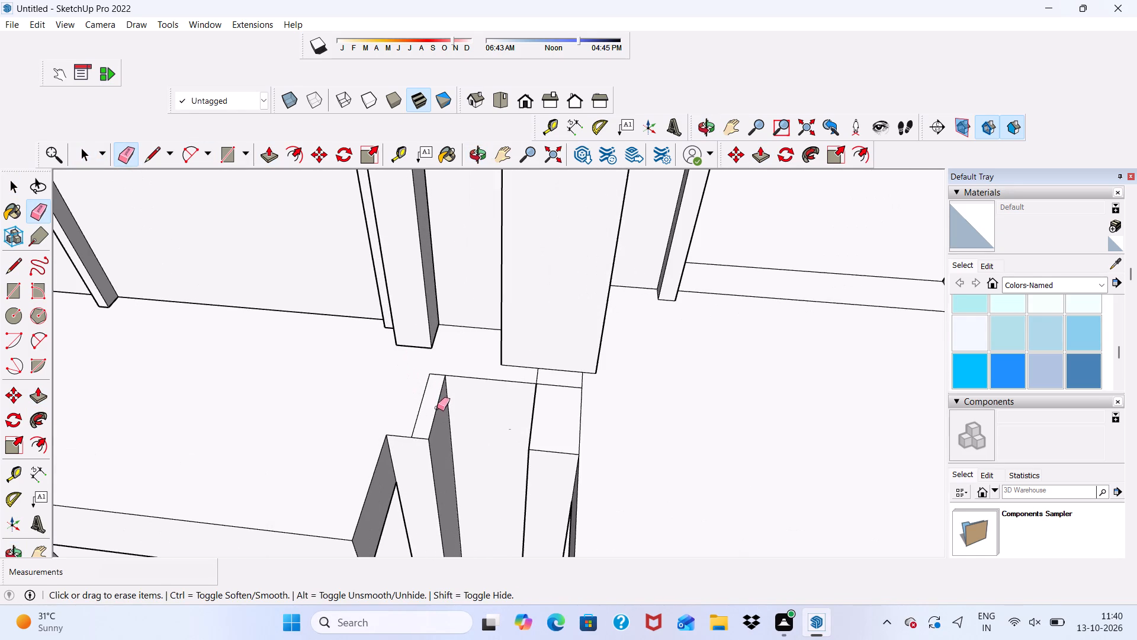
pyautogui.moveTo(427, 414); pyautogui.dragTo(416, 421)
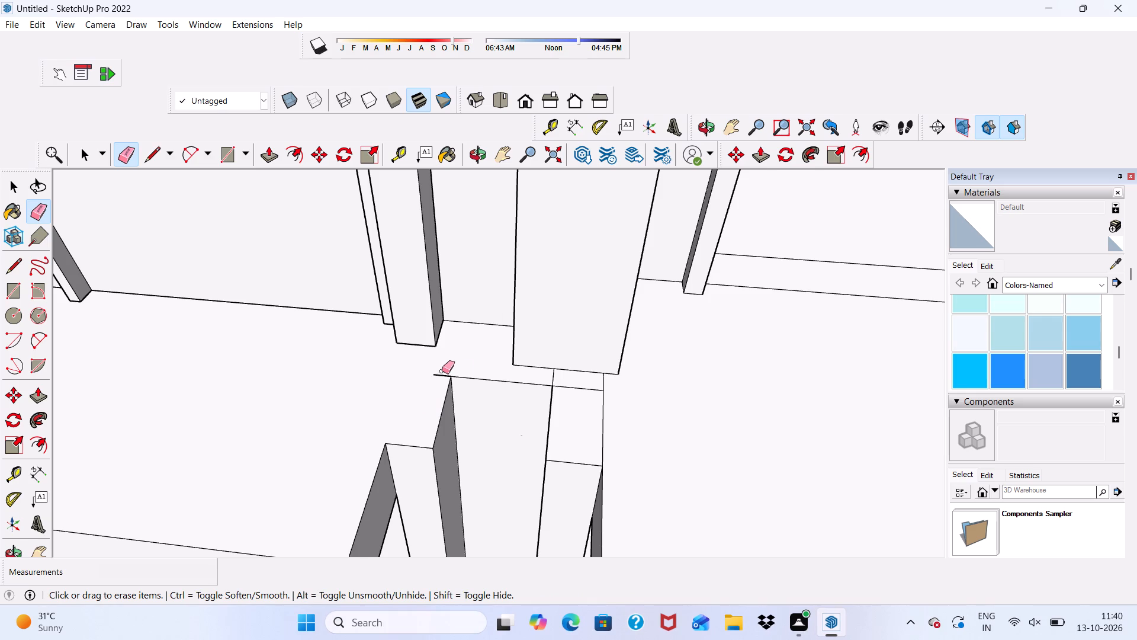
pyautogui.click(440, 374)
pyautogui.moveTo(547, 379); pyautogui.dragTo(567, 383)
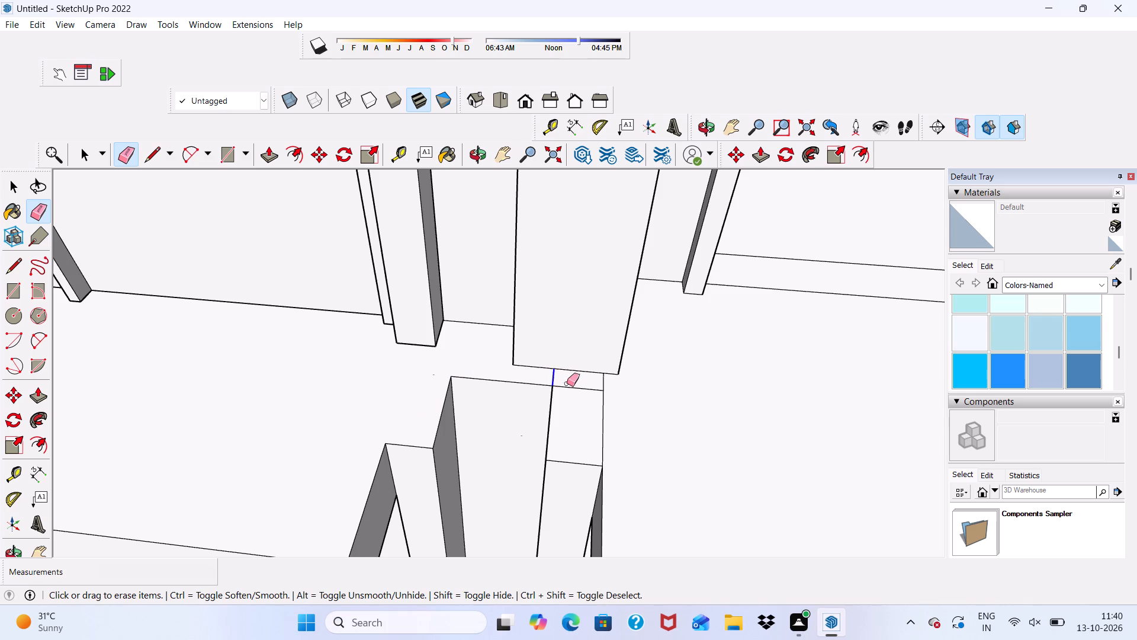
pyautogui.moveTo(567, 383); pyautogui.dragTo(577, 391)
pyautogui.click(578, 391)
pyautogui.click(601, 380)
pyautogui.scroll(-1, 598, 375)
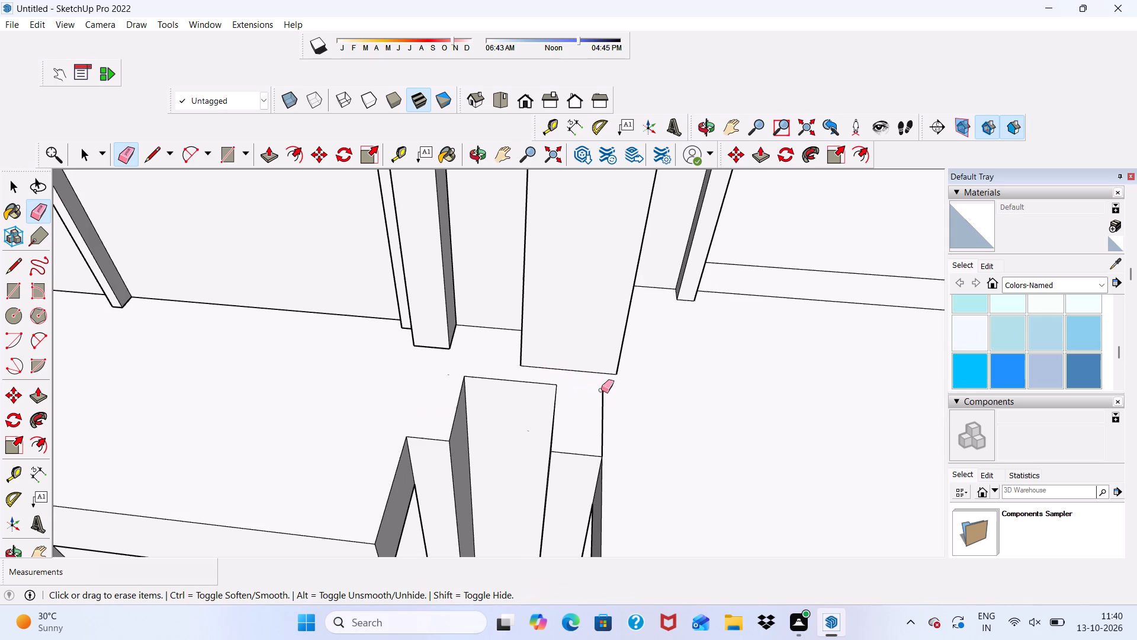
pyautogui.moveTo(599, 418); pyautogui.dragTo(605, 418)
pyautogui.scroll(-4, 560, 357)
pyautogui.moveTo(558, 379); pyautogui.dragTo(528, 279, button='middle')
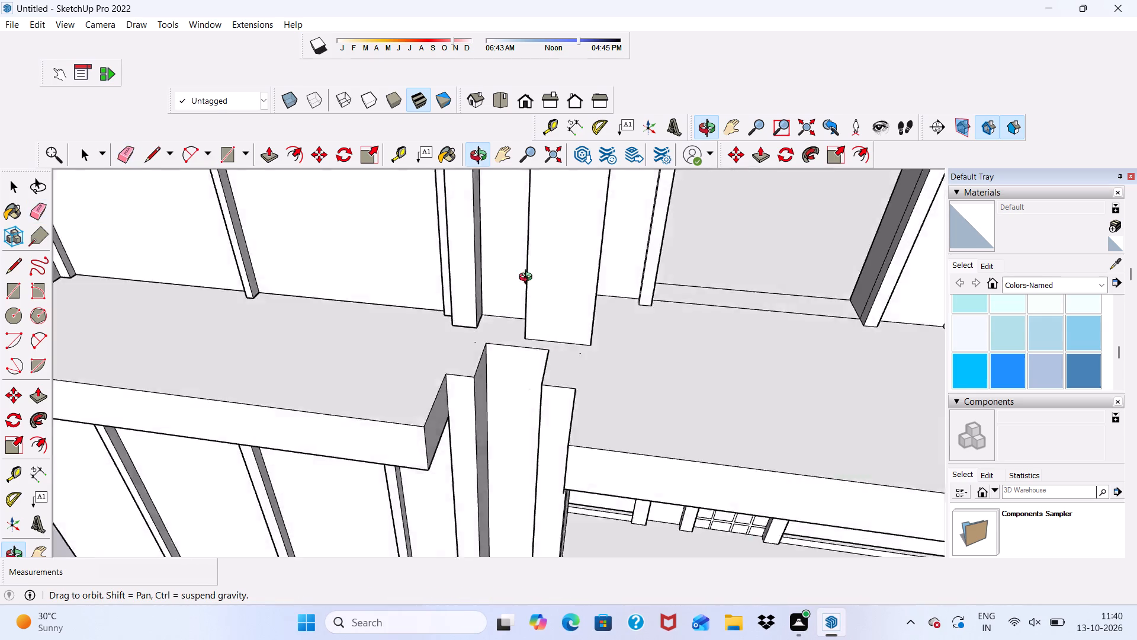
pyautogui.moveTo(528, 279); pyautogui.dragTo(605, 192, button='middle')
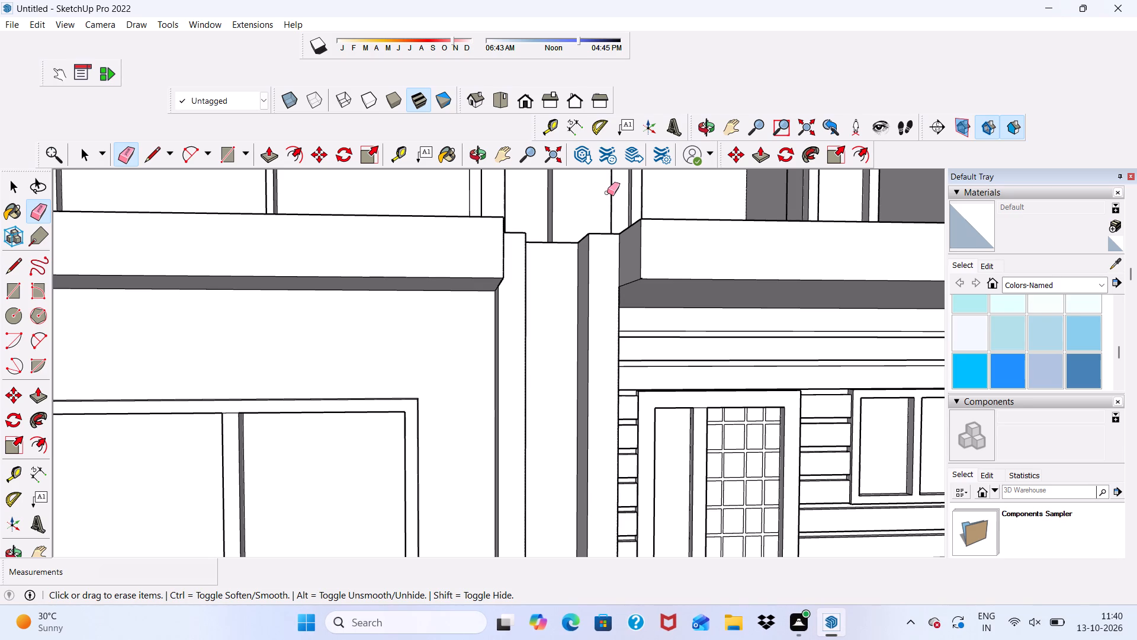
# Erase the stray edge fragments on the slab's top face on either side of the pier.
pyautogui.scroll(-6, 483, 308)
pyautogui.scroll(8, 504, 305)
pyautogui.scroll(-3, 498, 290)
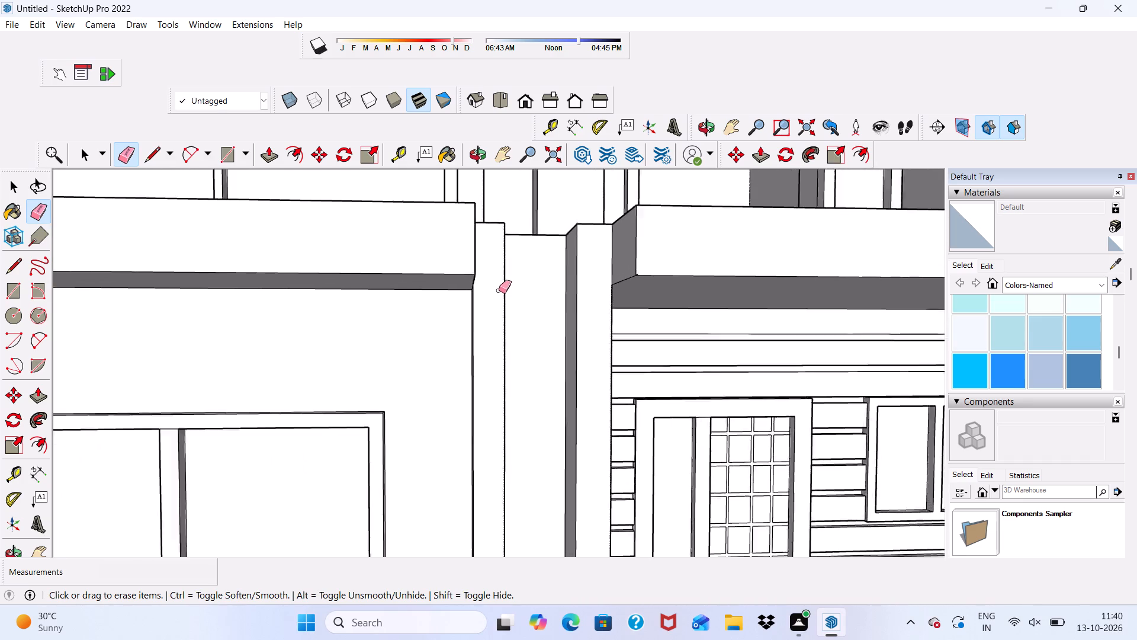
pyautogui.scroll(-5, 499, 290)
pyautogui.moveTo(499, 291); pyautogui.dragTo(424, 377, button='middle')
pyautogui.scroll(6, 462, 328)
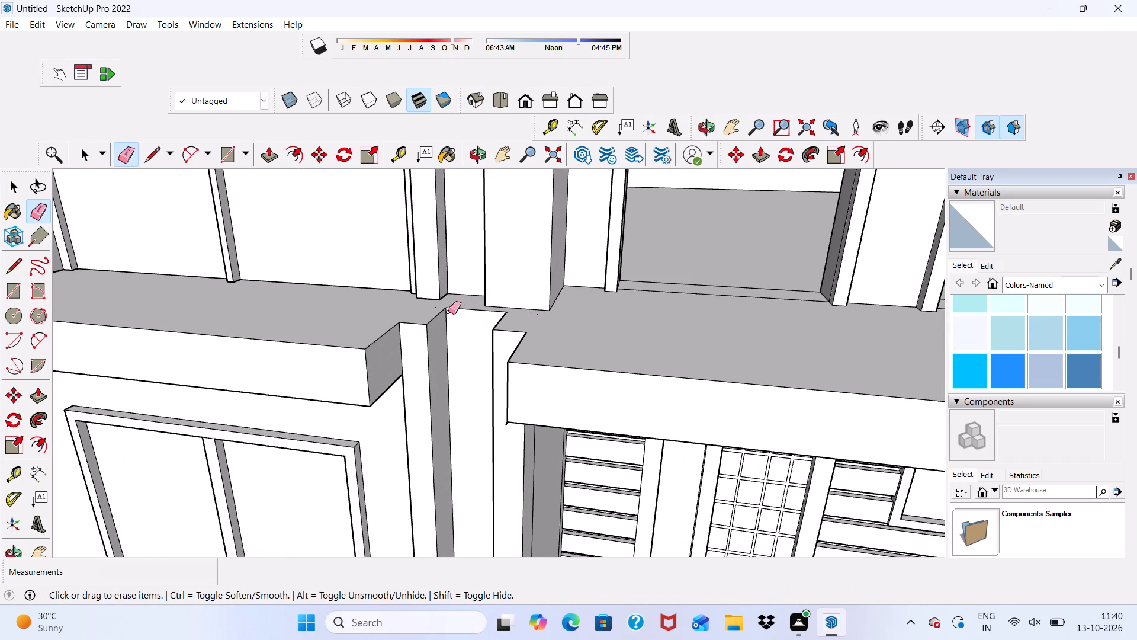
pyautogui.moveTo(432, 307); pyautogui.dragTo(437, 293)
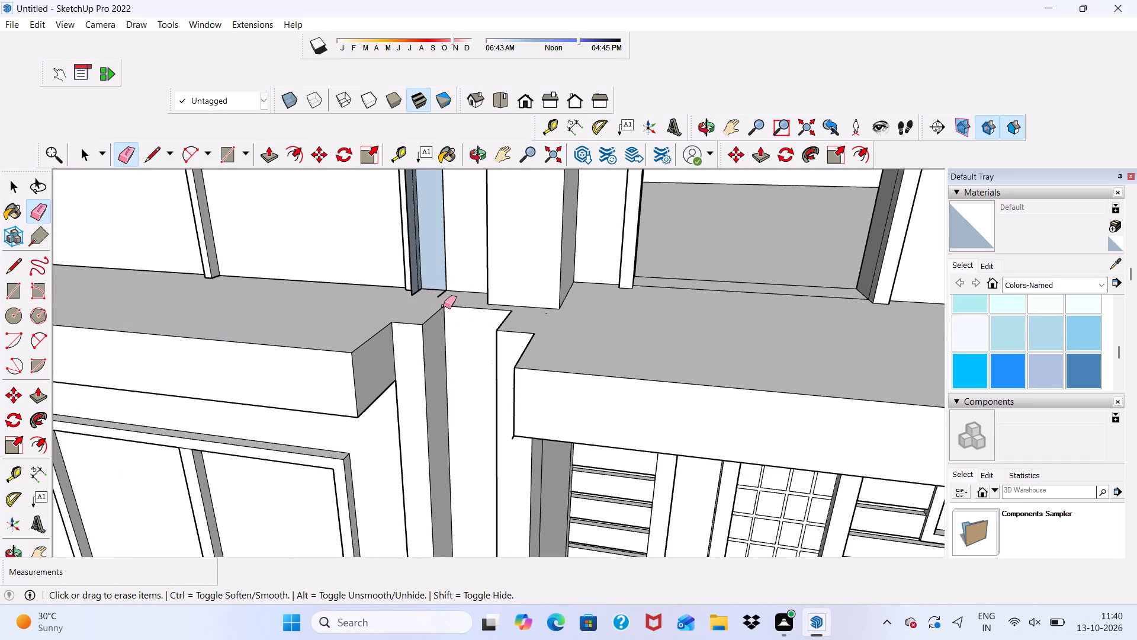
pyautogui.hotkey('ctrl', 'z')
pyautogui.scroll(11, 451, 293)
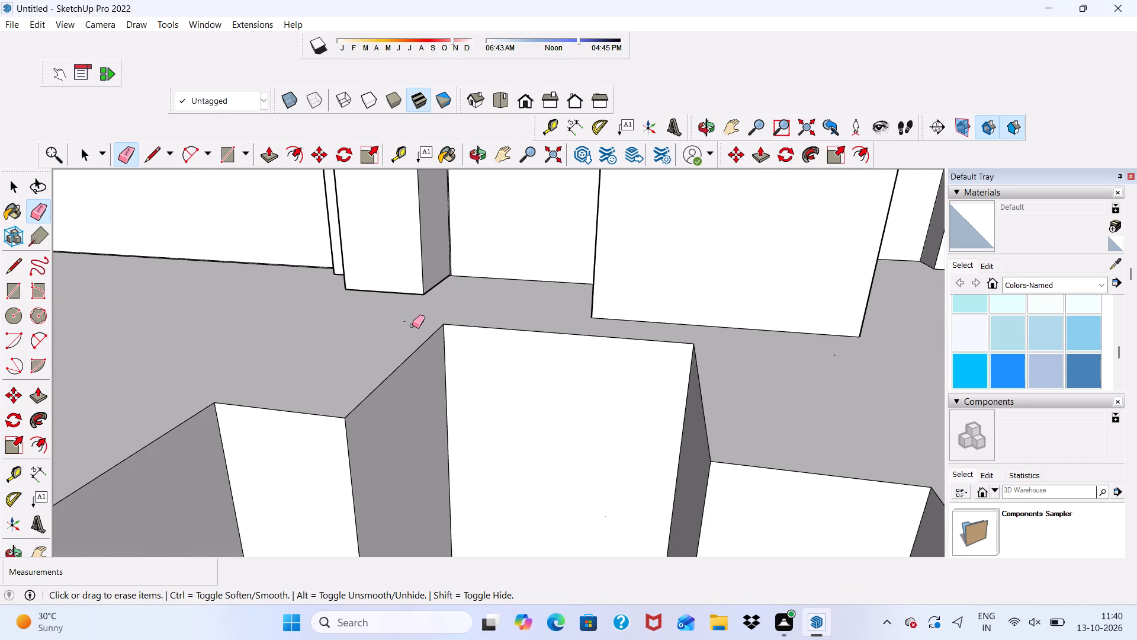
pyautogui.click(407, 321)
pyautogui.scroll(-1, 801, 346)
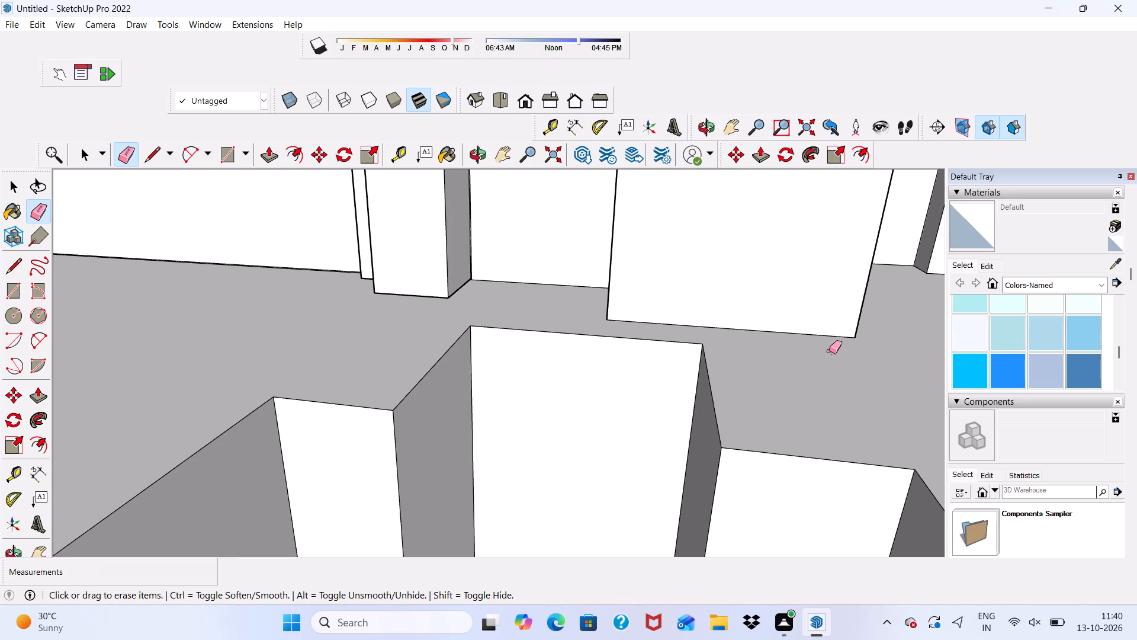
pyautogui.moveTo(837, 351); pyautogui.dragTo(827, 359)
# Erase the small four-sided outline on the gray face behind the upper-storey column.
pyautogui.scroll(-16, 747, 276)
pyautogui.moveTo(593, 295); pyautogui.dragTo(594, 295, button='middle')
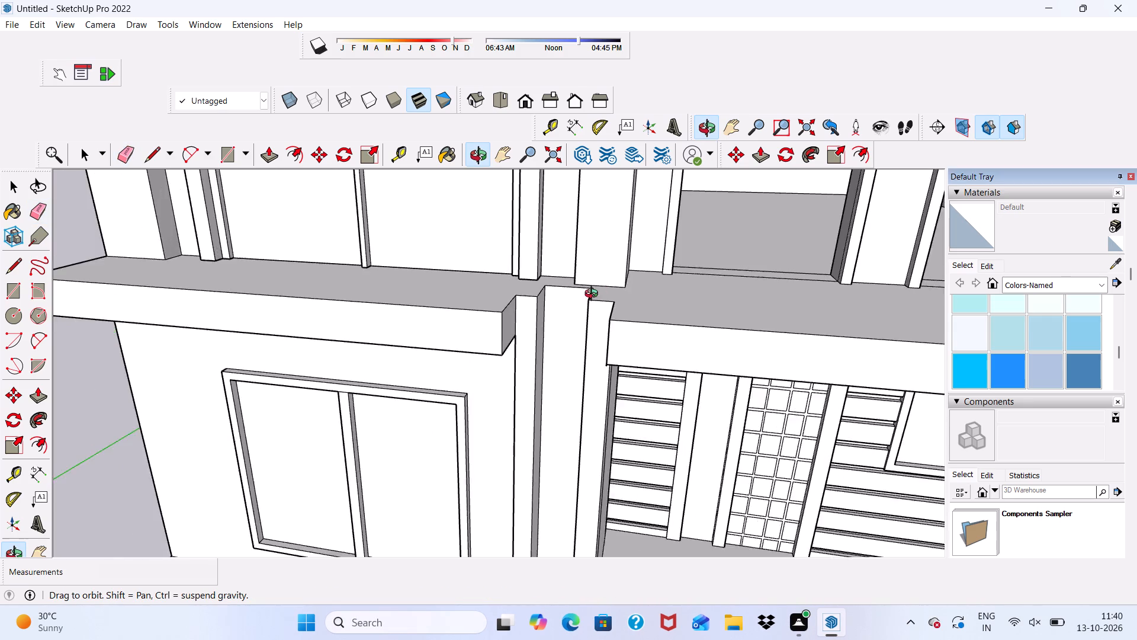
pyautogui.moveTo(594, 295); pyautogui.dragTo(502, 305, button='middle')
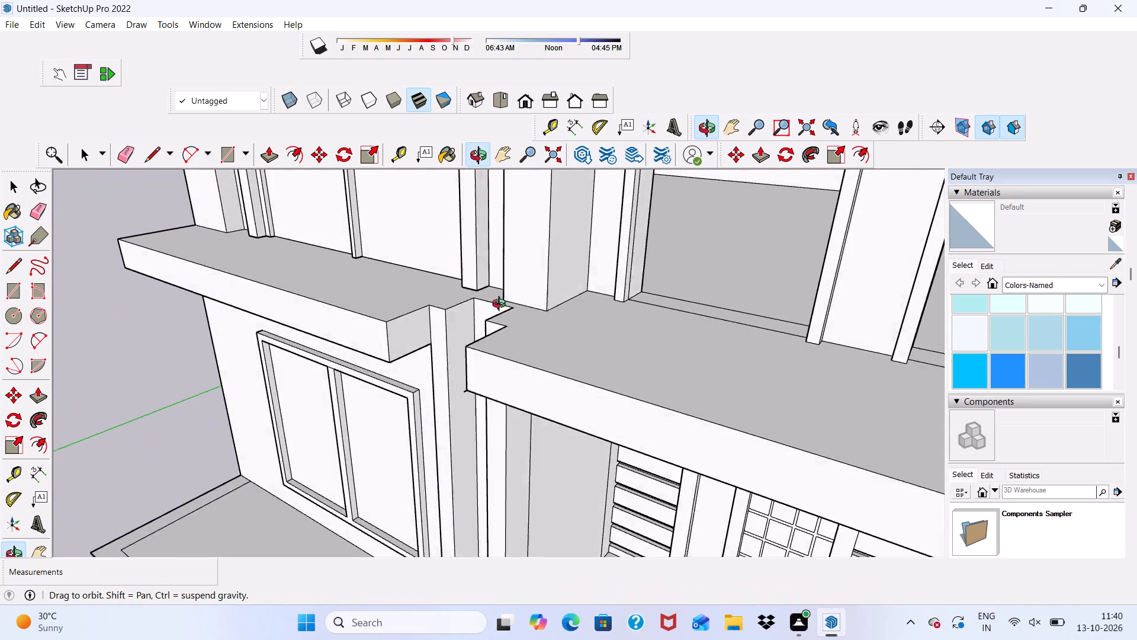
pyautogui.moveTo(502, 305); pyautogui.dragTo(374, 332, button='middle')
pyautogui.scroll(11, 637, 264)
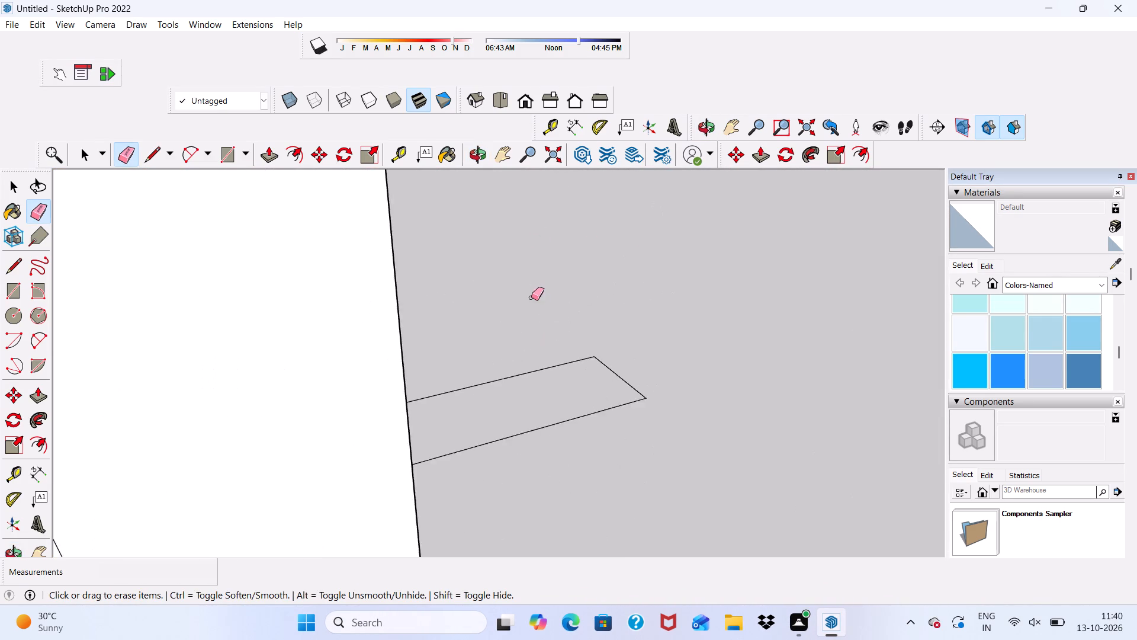
pyautogui.scroll(1, 531, 297)
pyautogui.moveTo(515, 348); pyautogui.dragTo(624, 421)
pyautogui.moveTo(625, 420); pyautogui.dragTo(629, 413)
pyautogui.moveTo(630, 393); pyautogui.dragTo(637, 384)
# Erase the extra vertical line on the white frame face beside the upper-storey opening's gray recess.
pyautogui.scroll(-6, 452, 253)
pyautogui.moveTo(547, 281); pyautogui.dragTo(549, 264, button='middle')
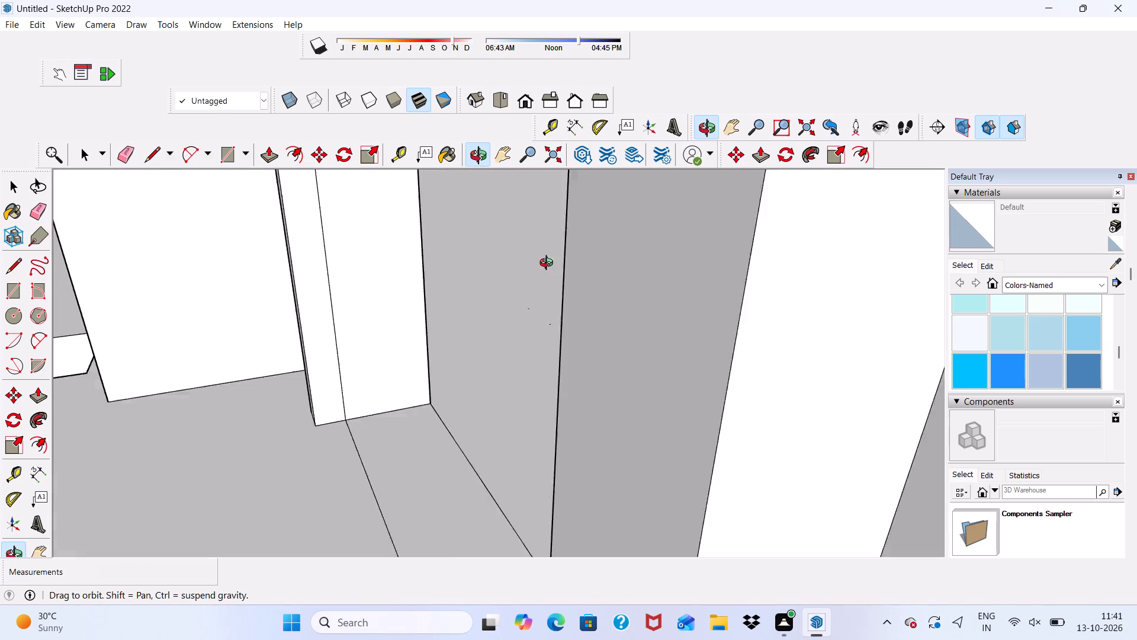
pyautogui.moveTo(549, 264); pyautogui.dragTo(587, 260, button='middle')
pyautogui.scroll(-3, 550, 256)
pyautogui.click(463, 316)
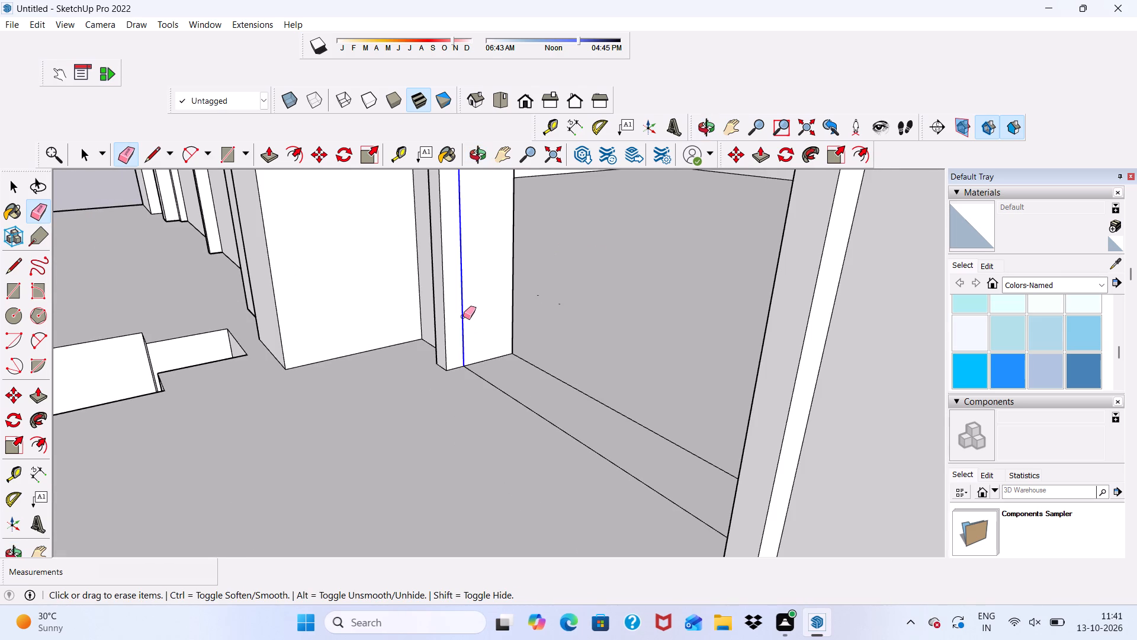
# Examine the facade around the pier, the slab edge and the ground-floor window.
pyautogui.scroll(-2, 474, 312)
pyautogui.scroll(-11, 274, 309)
pyautogui.moveTo(377, 297); pyautogui.dragTo(556, 228, button='middle')
pyautogui.scroll(1, 558, 228)
pyautogui.scroll(-7, 585, 231)
pyautogui.scroll(5, 459, 263)
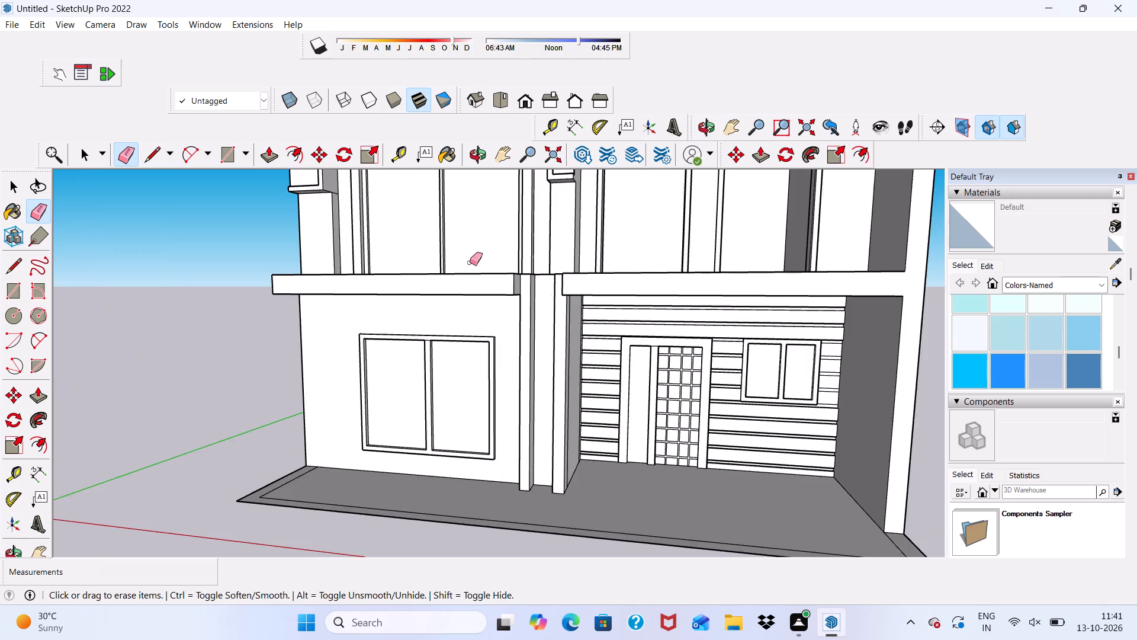
pyautogui.scroll(6, 509, 274)
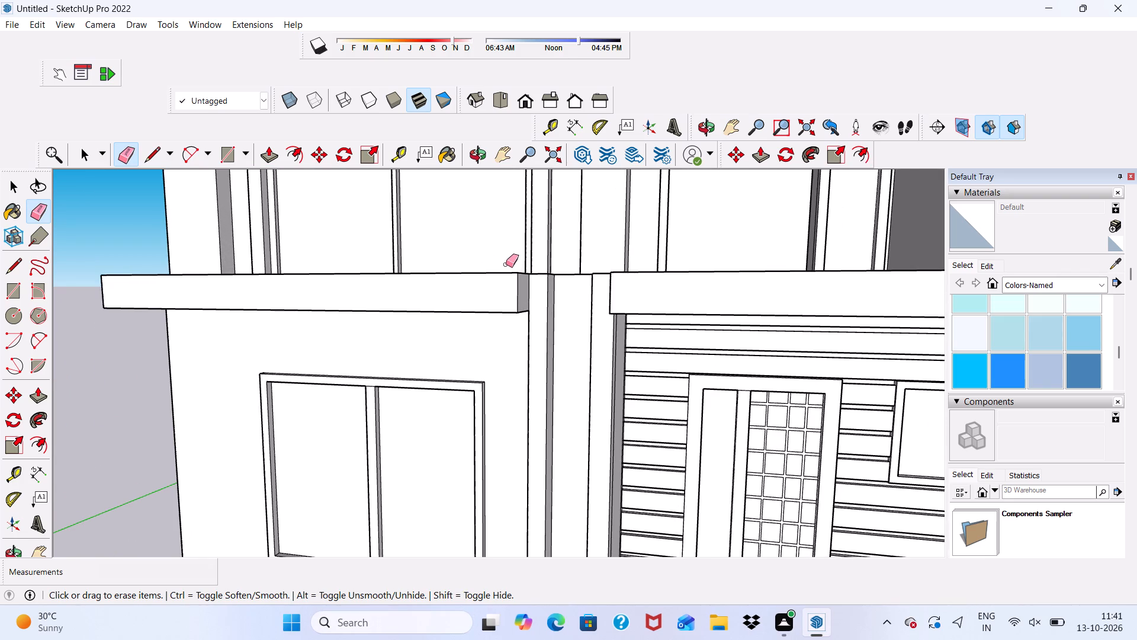
pyautogui.press('space')
pyautogui.scroll(4, 536, 309)
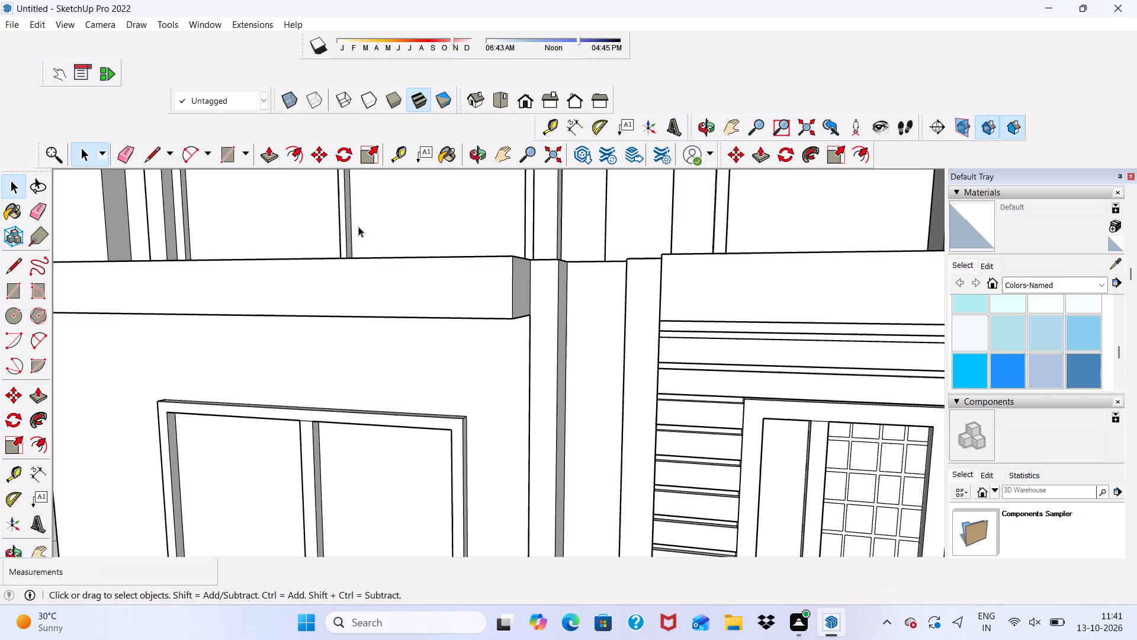
pyautogui.scroll(5, 311, 230)
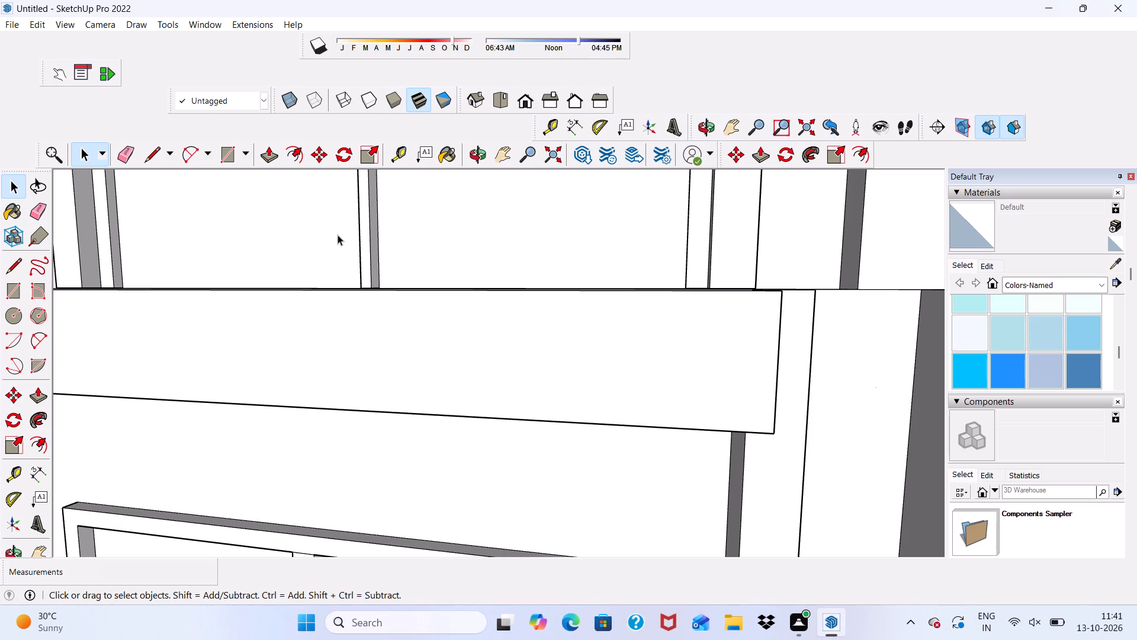
pyautogui.scroll(1, 698, 298)
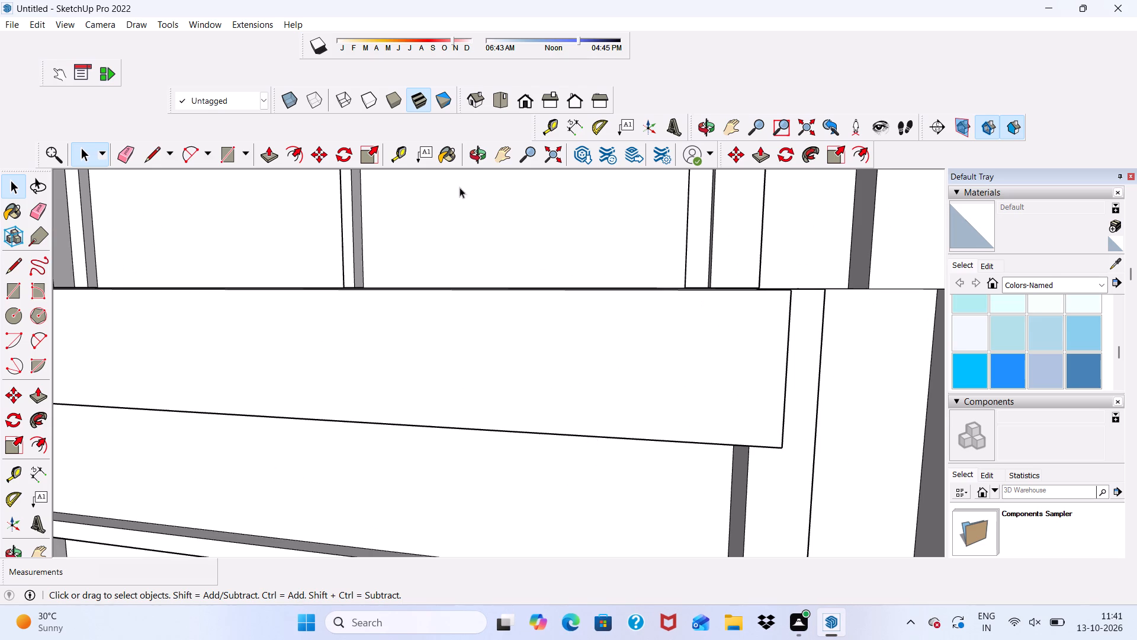
pyautogui.scroll(-6, 457, 247)
pyautogui.scroll(-4, 592, 296)
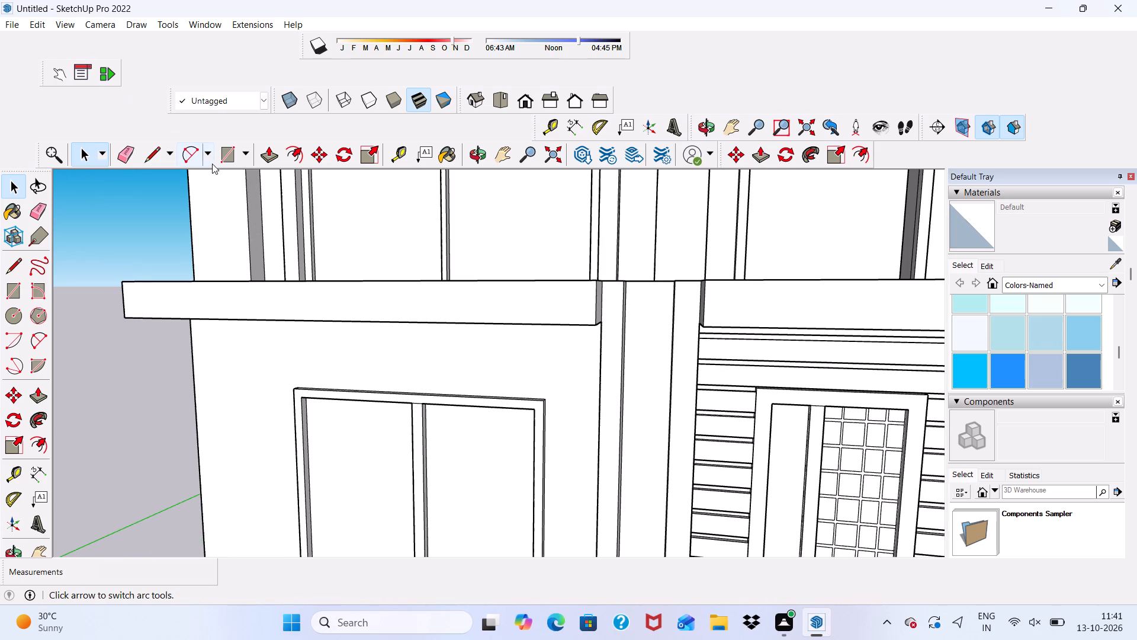
# Draw a rectangle about 9' 5 1/2" by 1' 2 7/16" on the pier's recessed face between the two trim strips.
pyautogui.click(230, 151)
pyautogui.scroll(6, 650, 363)
pyautogui.scroll(3, 641, 305)
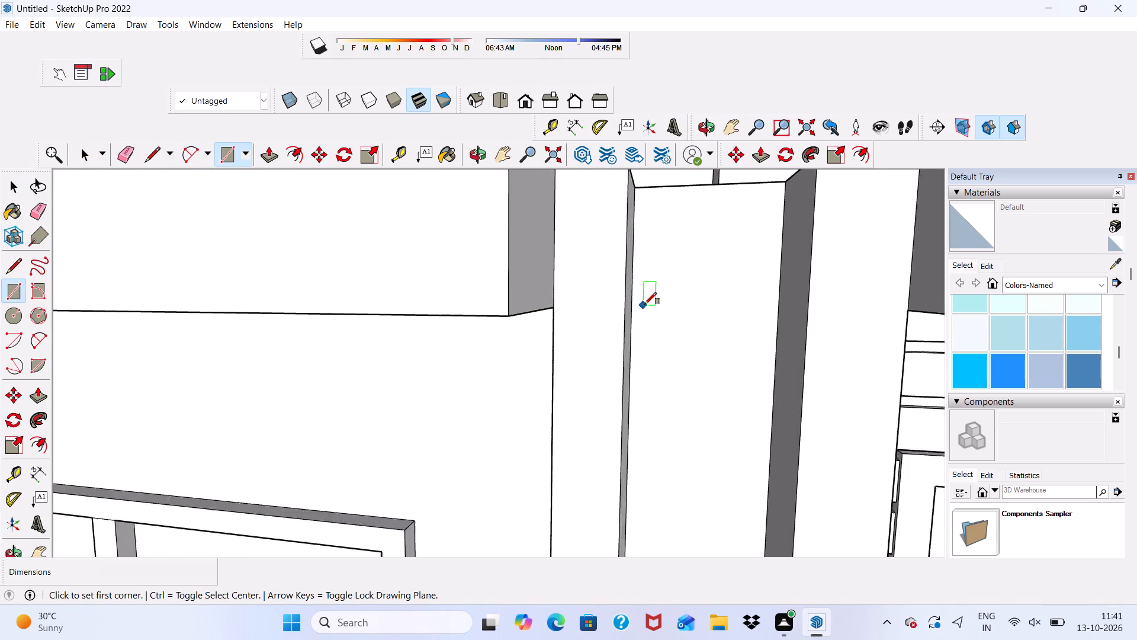
pyautogui.scroll(6, 645, 304)
pyautogui.click(626, 270)
pyautogui.scroll(-7, 735, 262)
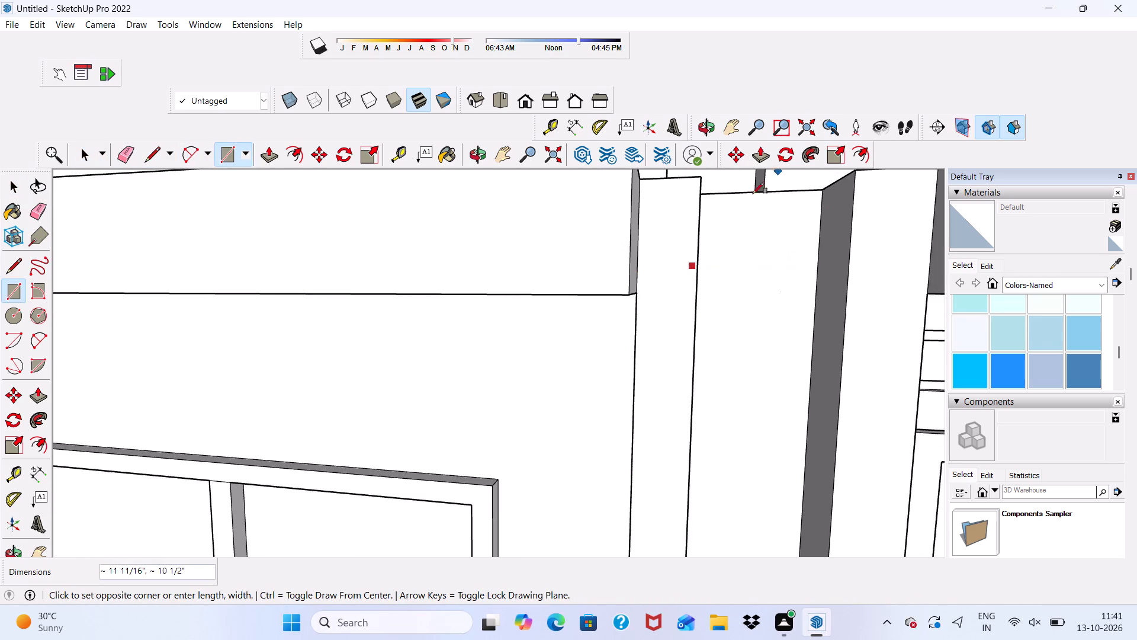
pyautogui.scroll(-18, 744, 265)
pyautogui.scroll(7, 728, 468)
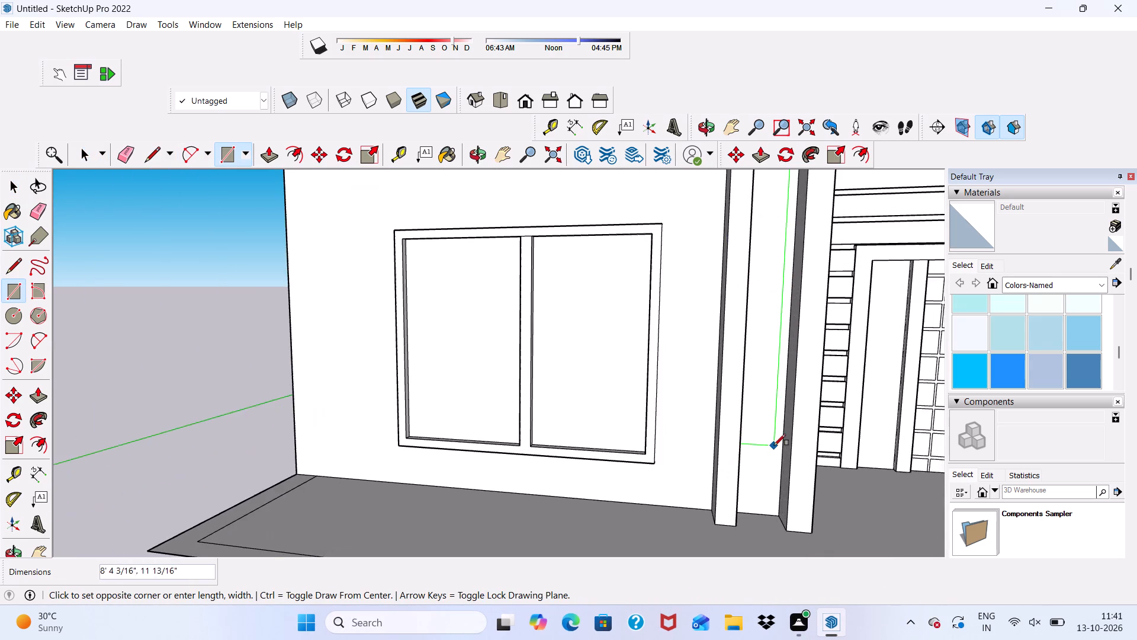
pyautogui.scroll(7, 770, 443)
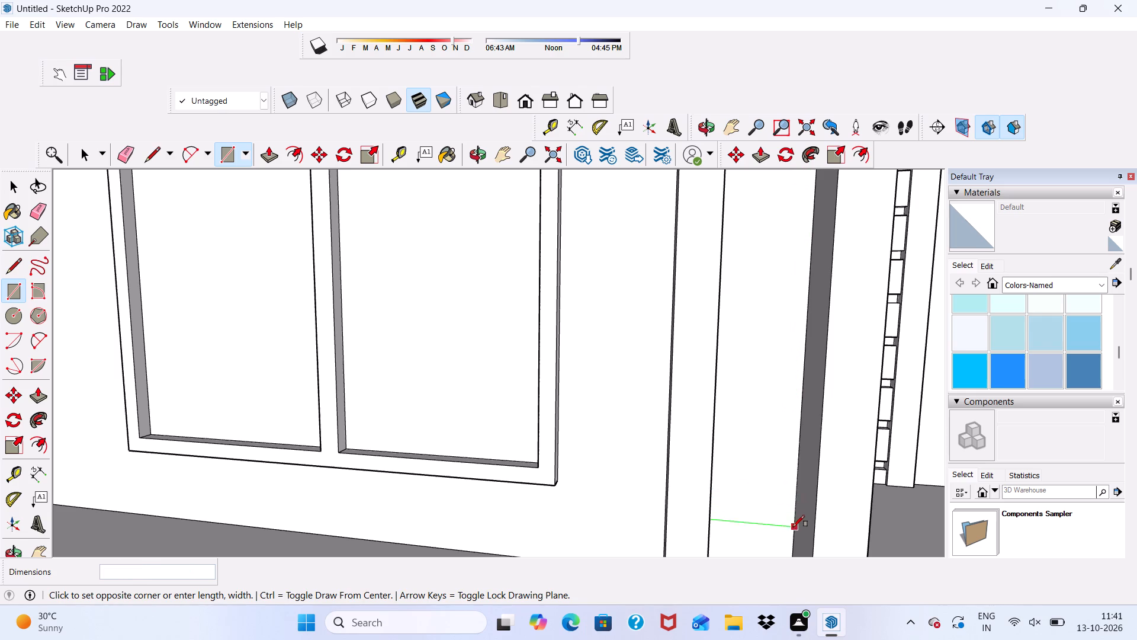
pyautogui.click(791, 532)
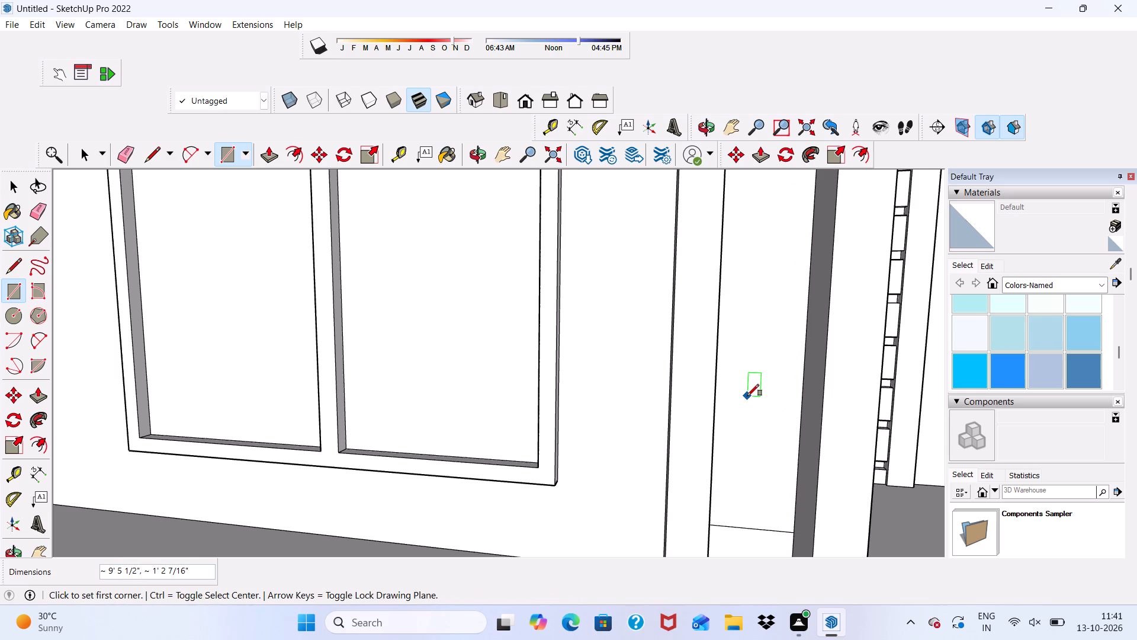
# Push/Pull the rectangular panel between the pier's trim strips outward by 1 1/16".
pyautogui.moveTo(747, 396); pyautogui.dragTo(737, 382)
pyautogui.press('space')
pyautogui.click(744, 374)
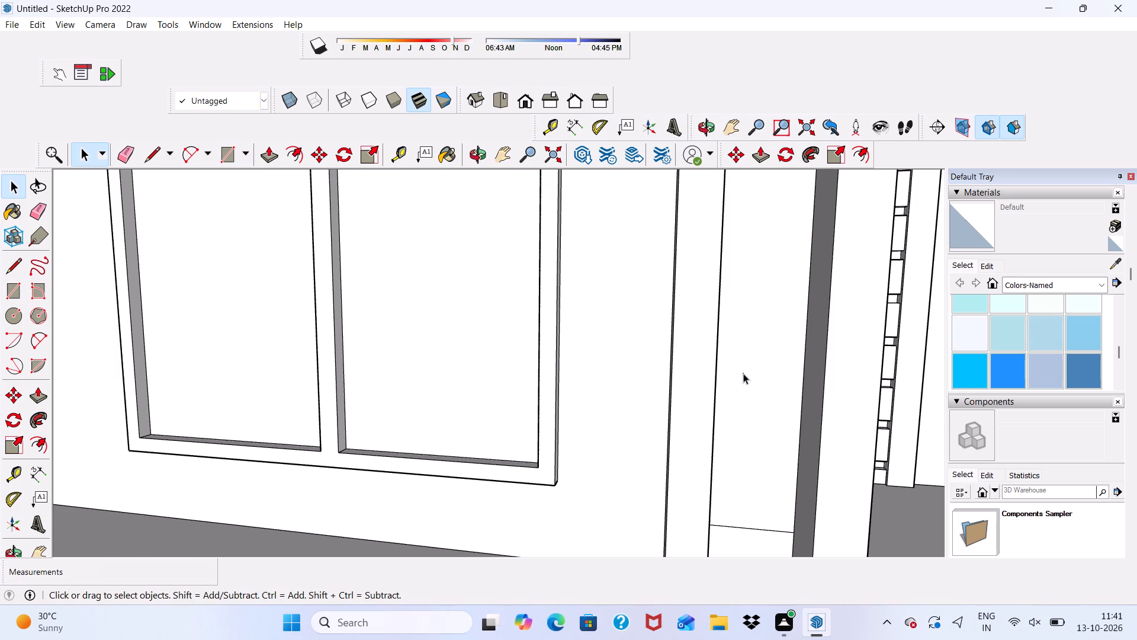
pyautogui.moveTo(264, 148); pyautogui.dragTo(276, 156)
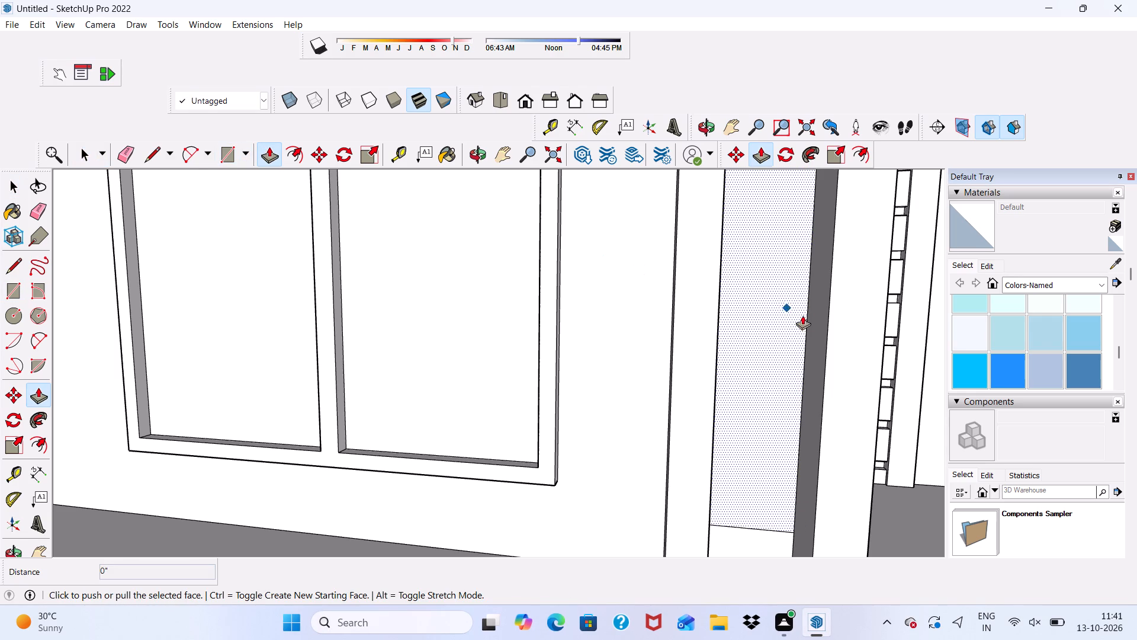
pyautogui.click(744, 289)
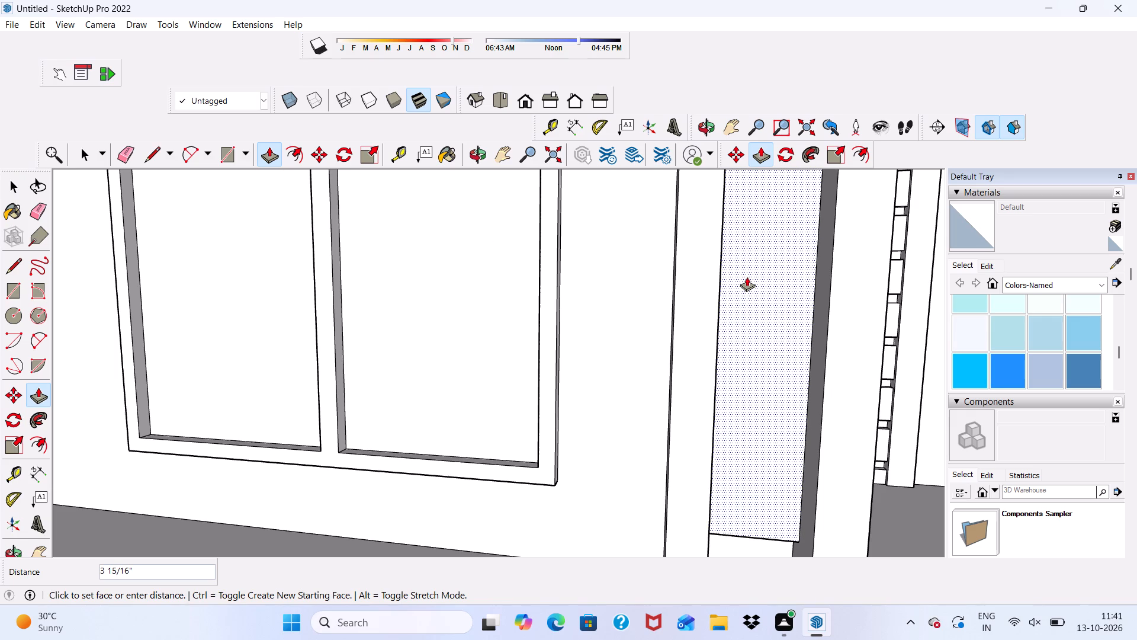
pyautogui.scroll(-3, 740, 275)
pyautogui.moveTo(729, 277); pyautogui.dragTo(643, 285, button='middle')
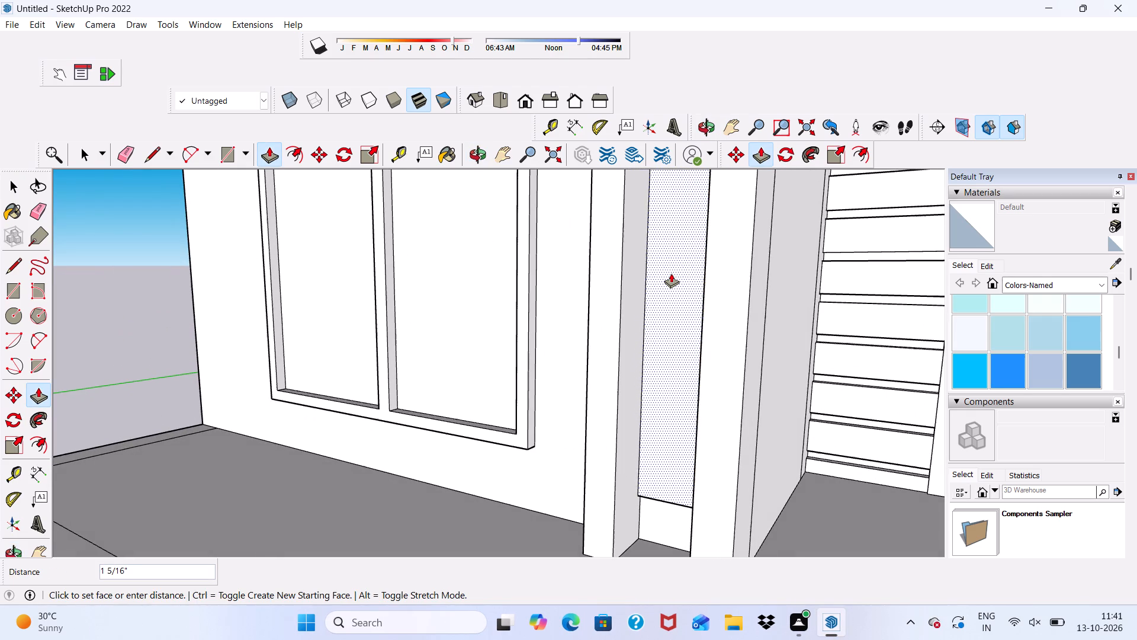
pyautogui.click(671, 273)
pyautogui.scroll(-7, 615, 239)
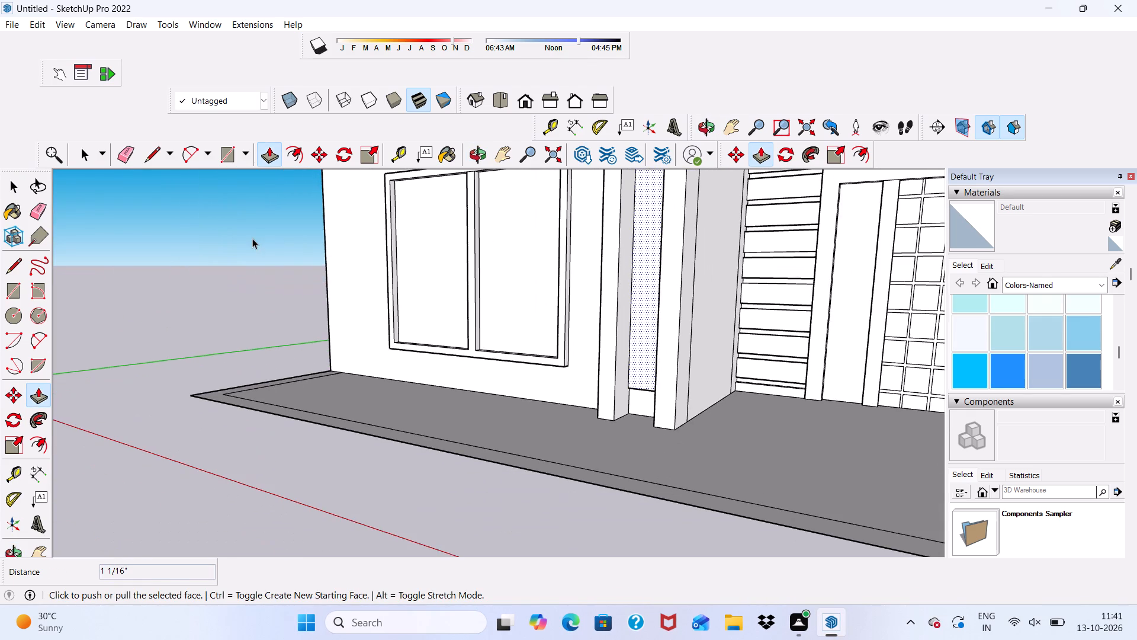
pyautogui.press('space')
pyautogui.click(248, 237)
# Inspect the raised pier panel and its fit with the trim strips and slab.
pyautogui.scroll(-3, 284, 252)
pyautogui.moveTo(317, 267); pyautogui.dragTo(498, 319, button='middle')
pyautogui.scroll(-4, 518, 280)
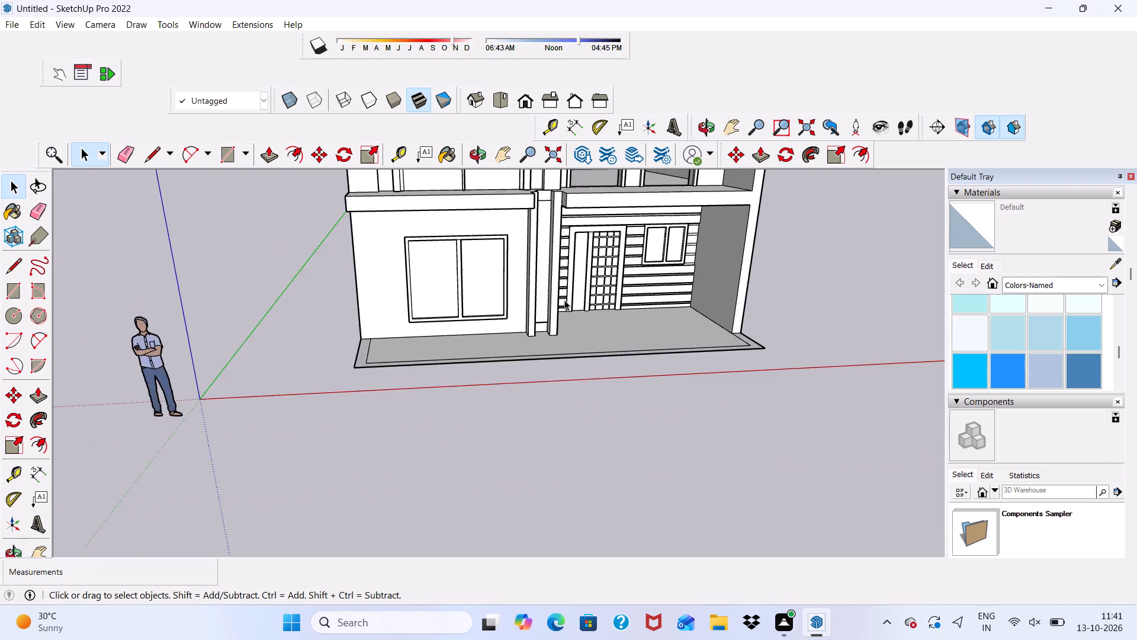
pyautogui.scroll(-4, 564, 300)
pyautogui.scroll(6, 554, 213)
pyautogui.scroll(-1, 557, 191)
pyautogui.scroll(7, 554, 193)
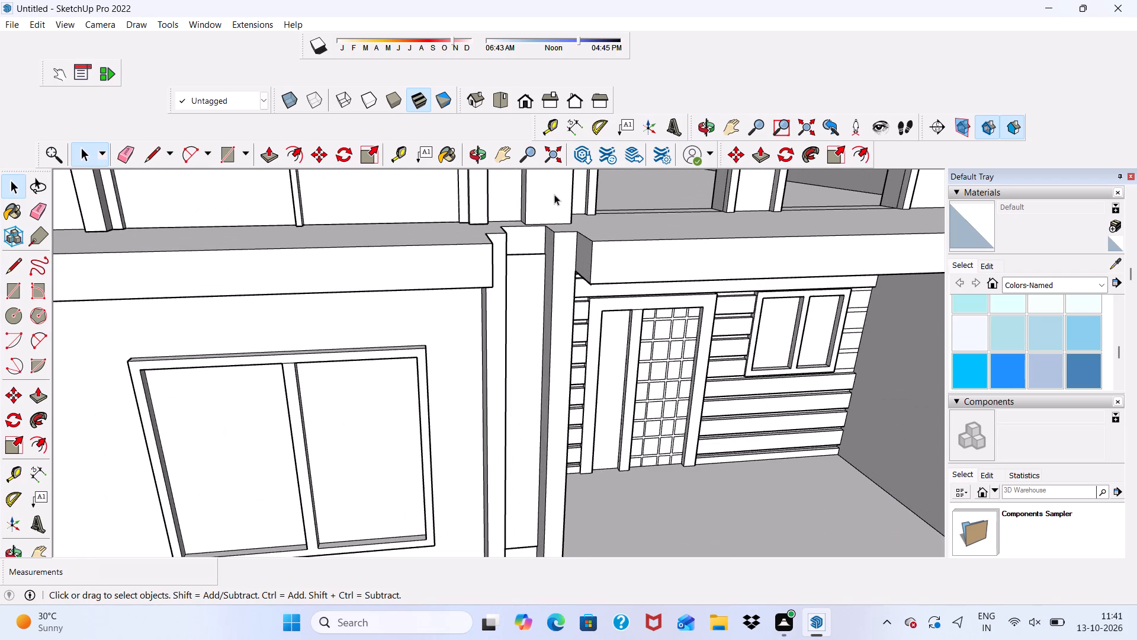
pyautogui.scroll(7, 554, 193)
pyautogui.scroll(-8, 482, 187)
pyautogui.moveTo(457, 273); pyautogui.dragTo(451, 306, button='middle')
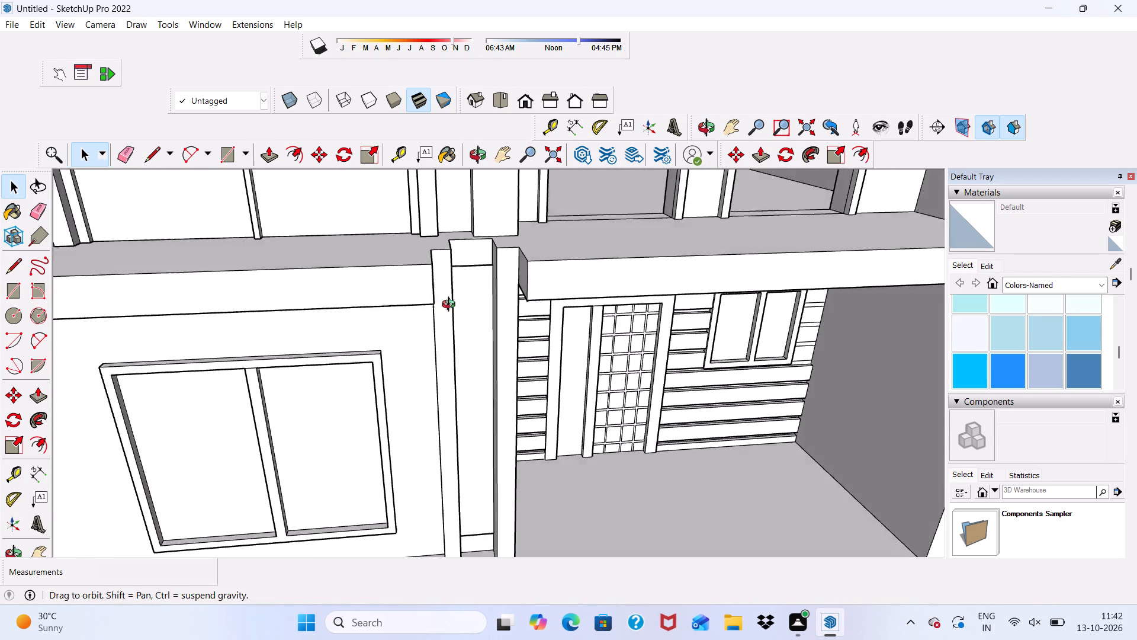
# Inspect the top of the ground-floor pier, the slab notch and the upper pier above it.
pyautogui.moveTo(451, 306); pyautogui.dragTo(439, 373, button='middle')
pyautogui.scroll(8, 460, 364)
pyautogui.scroll(7, 451, 310)
pyautogui.scroll(-5, 447, 300)
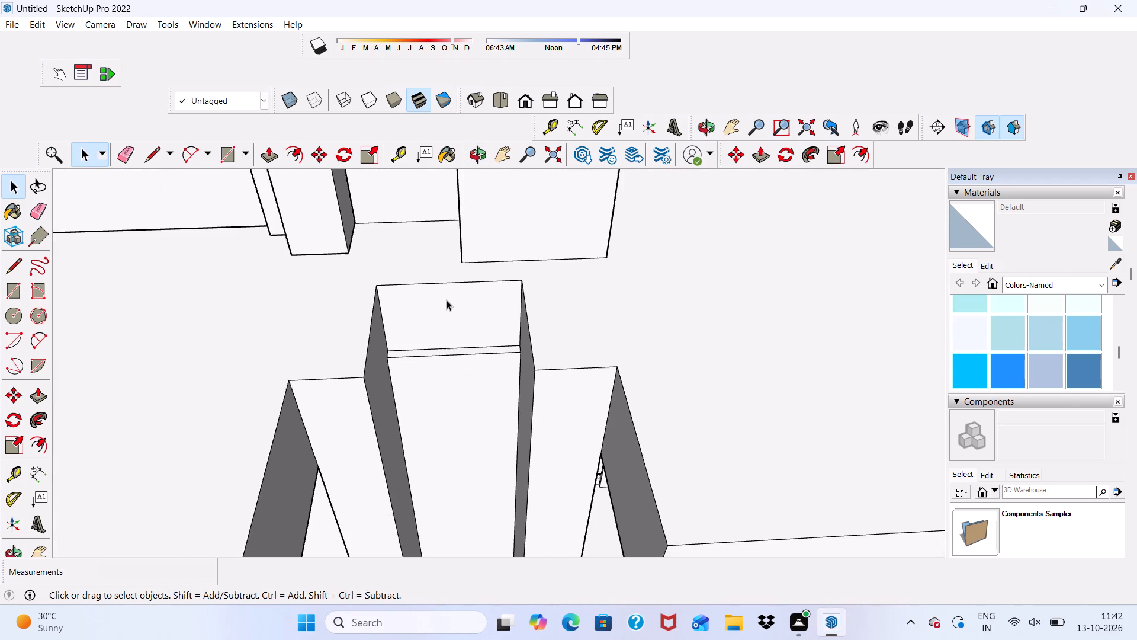
pyautogui.moveTo(447, 300); pyautogui.dragTo(421, 226, button='middle')
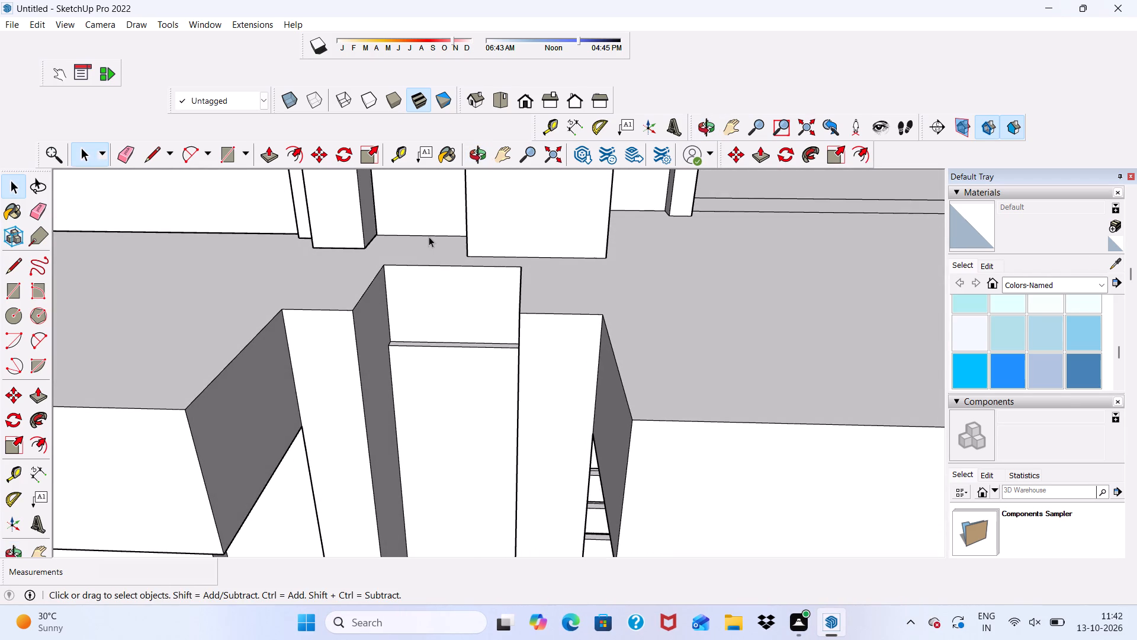
pyautogui.moveTo(429, 236); pyautogui.dragTo(458, 209, button='middle')
pyautogui.scroll(-5, 513, 276)
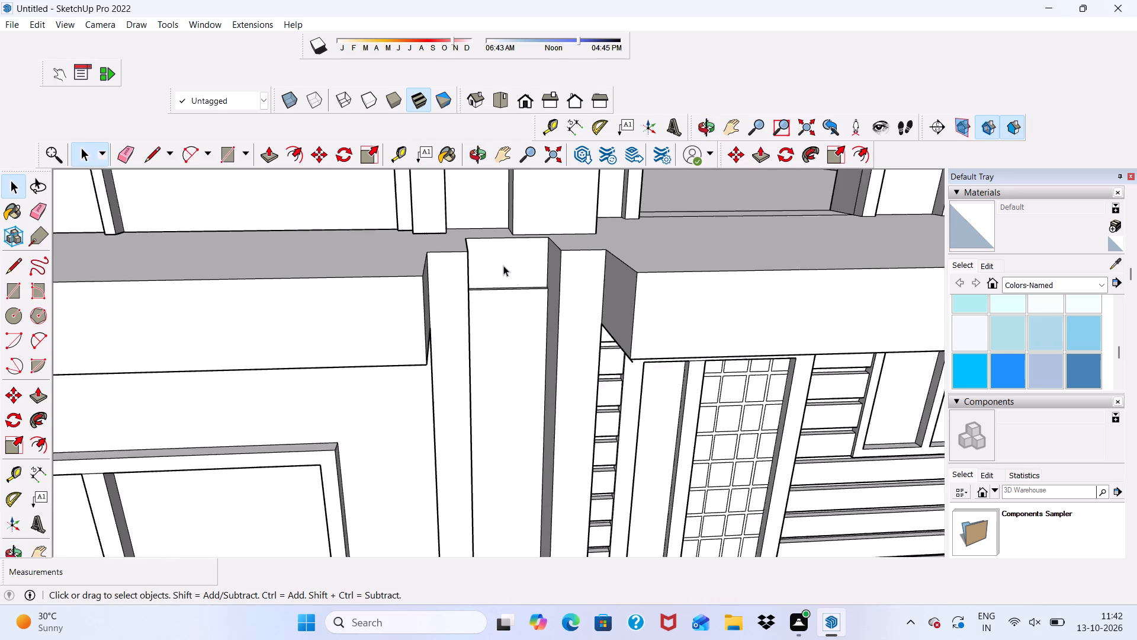
pyautogui.scroll(-4, 503, 265)
pyautogui.moveTo(504, 265); pyautogui.dragTo(480, 174, button='middle')
pyautogui.scroll(-8, 523, 244)
pyautogui.moveTo(532, 268); pyautogui.dragTo(532, 224, button='middle')
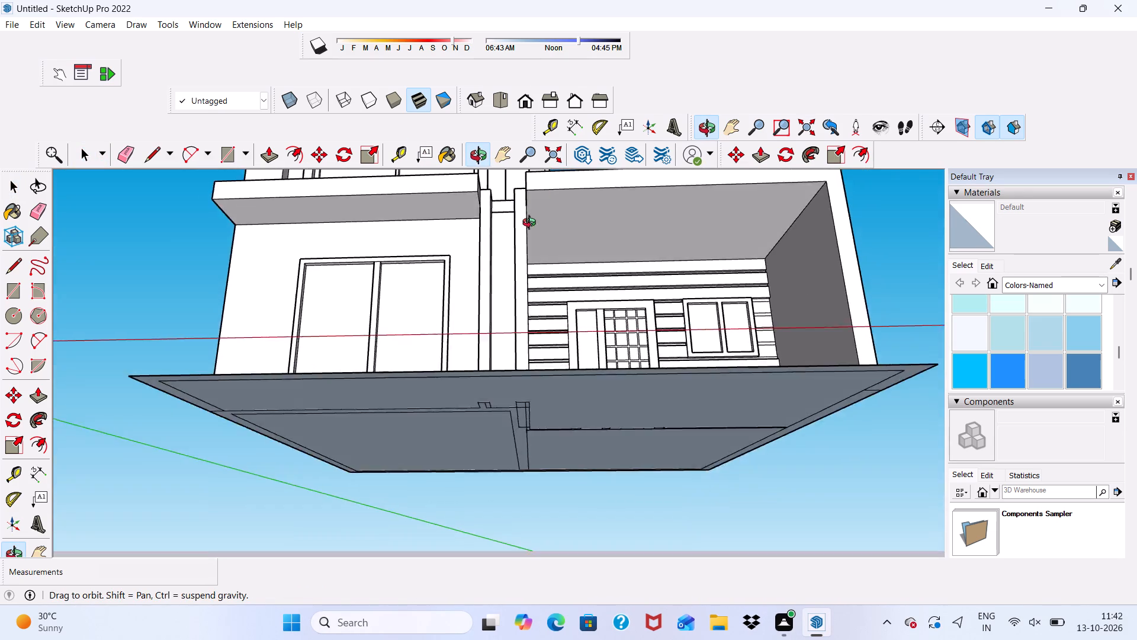
pyautogui.moveTo(532, 224); pyautogui.dragTo(474, 375, button='middle')
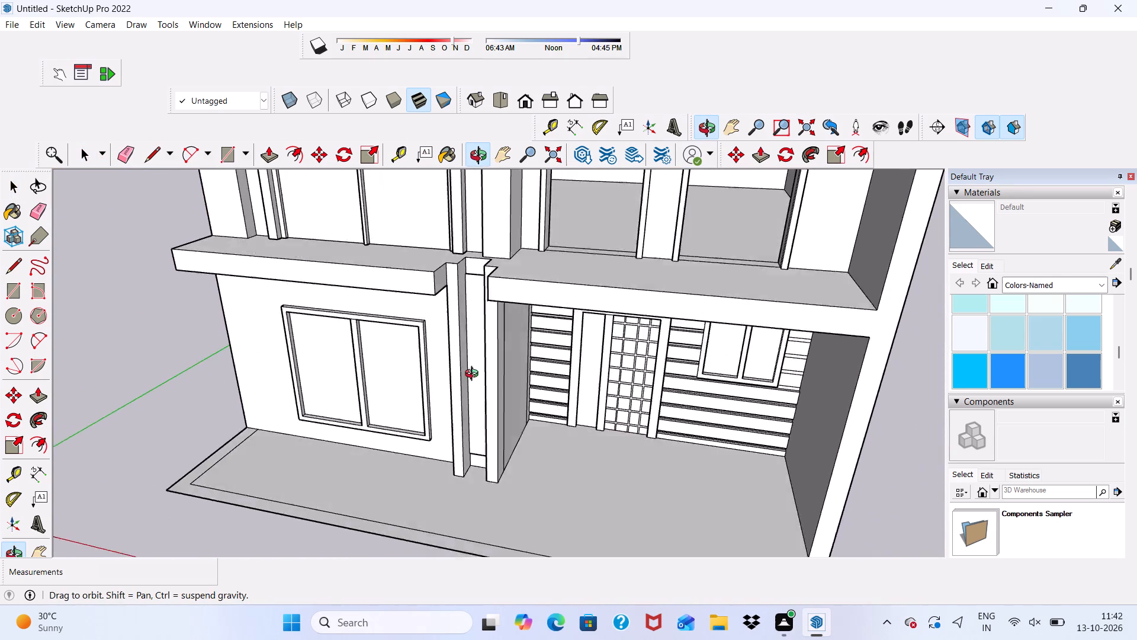
# Push/Pull the side face of the upper-floor pier above the slab notch outward by 4 1/16", toward the large arched window.
pyautogui.moveTo(474, 375); pyautogui.dragTo(608, 363, button='middle')
pyautogui.scroll(12, 554, 194)
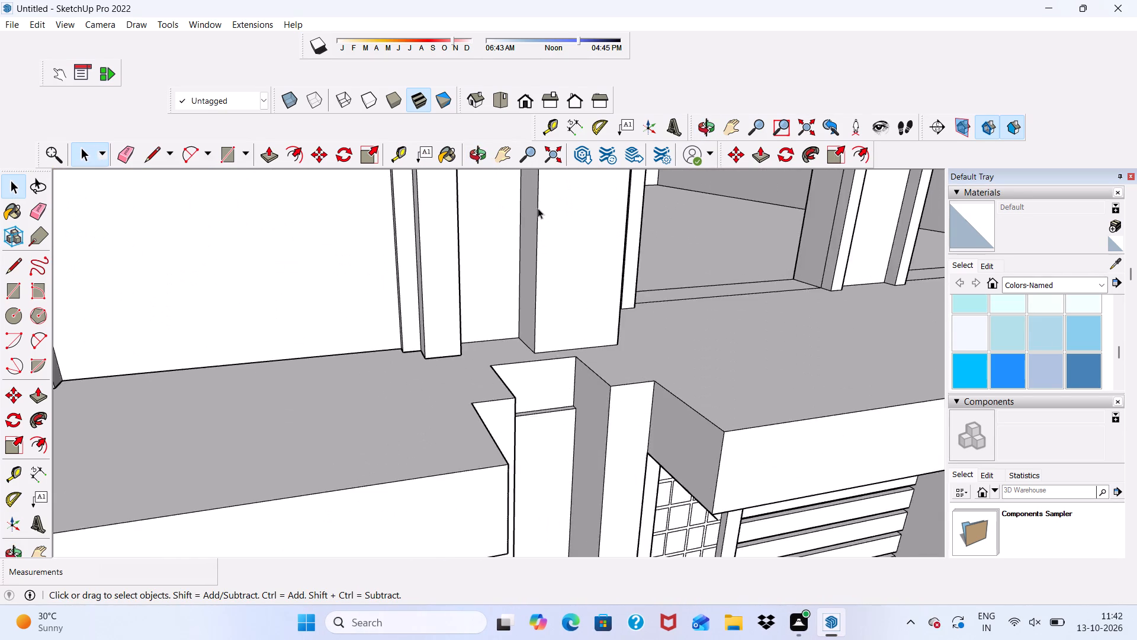
pyautogui.scroll(4, 538, 208)
pyautogui.click(529, 217)
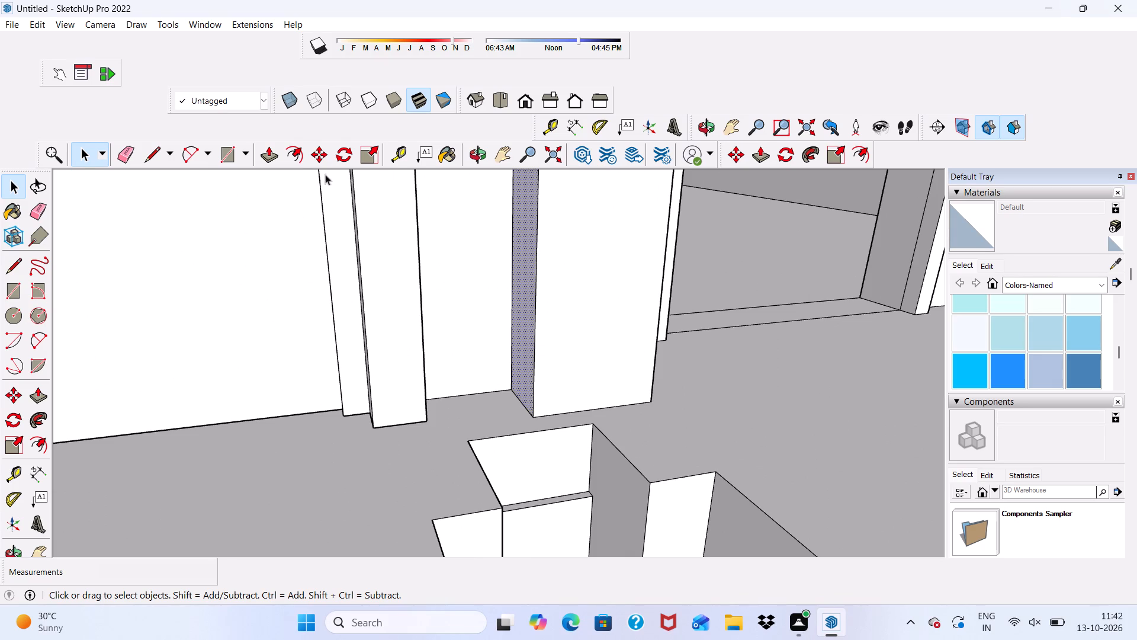
pyautogui.click(268, 152)
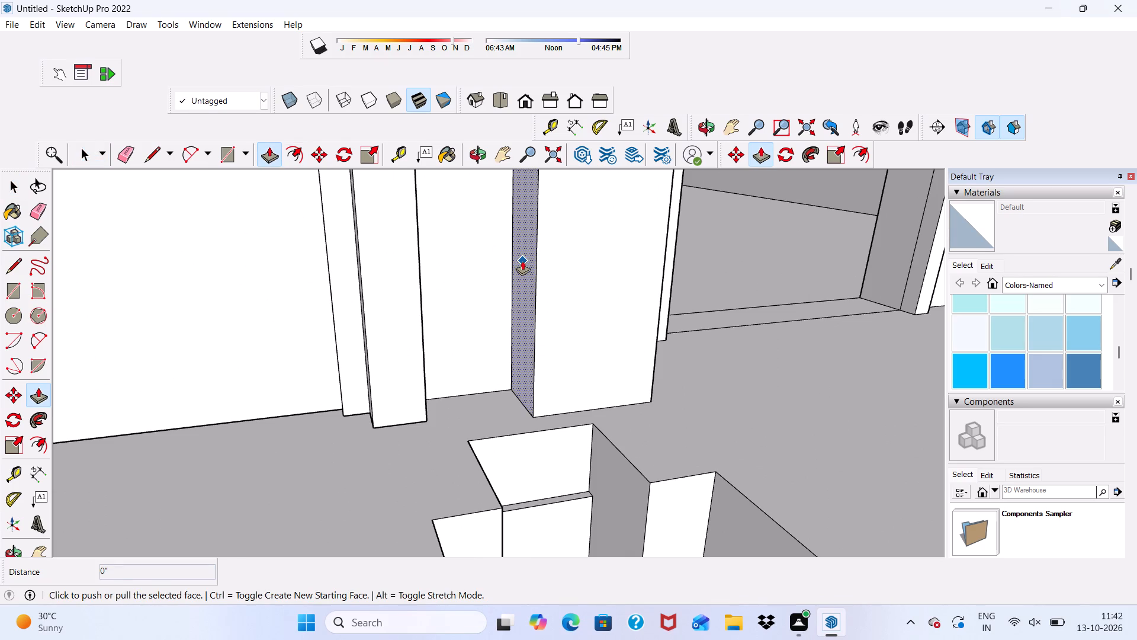
pyautogui.click(522, 261)
pyautogui.click(487, 264)
pyautogui.scroll(-2, 618, 361)
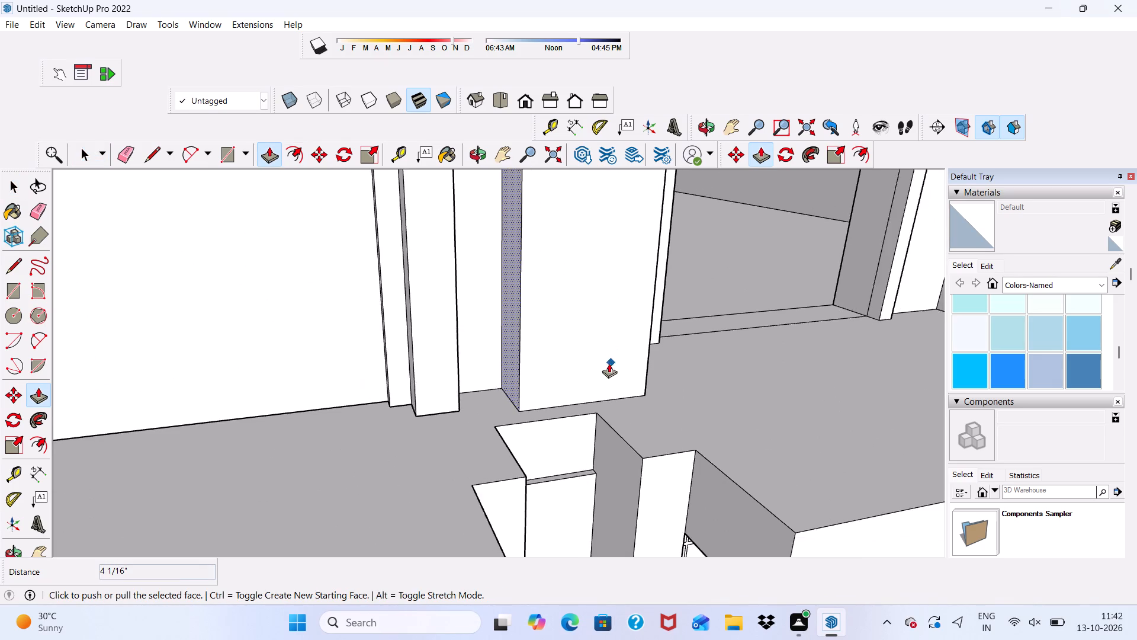
pyautogui.moveTo(609, 363); pyautogui.dragTo(520, 312, button='middle')
pyautogui.click(456, 284)
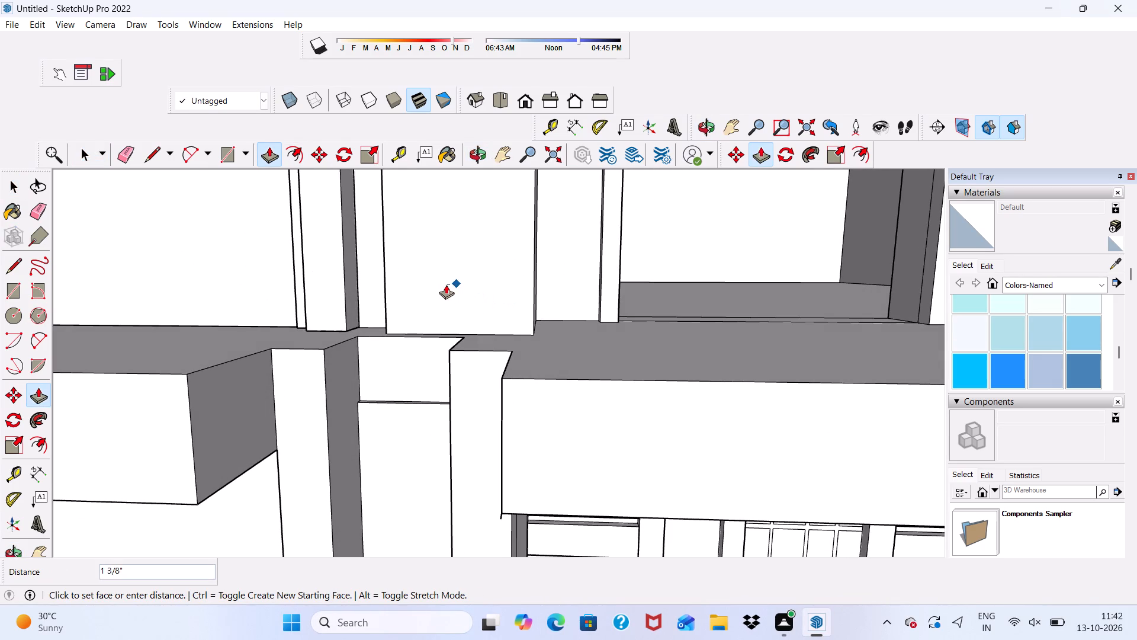
pyautogui.press('space')
# Examine the whole facade, comparing the upper pier, the slab edge and the ground-floor window wall.
pyautogui.scroll(-7, 457, 309)
pyautogui.scroll(1, 499, 301)
pyautogui.scroll(-6, 497, 332)
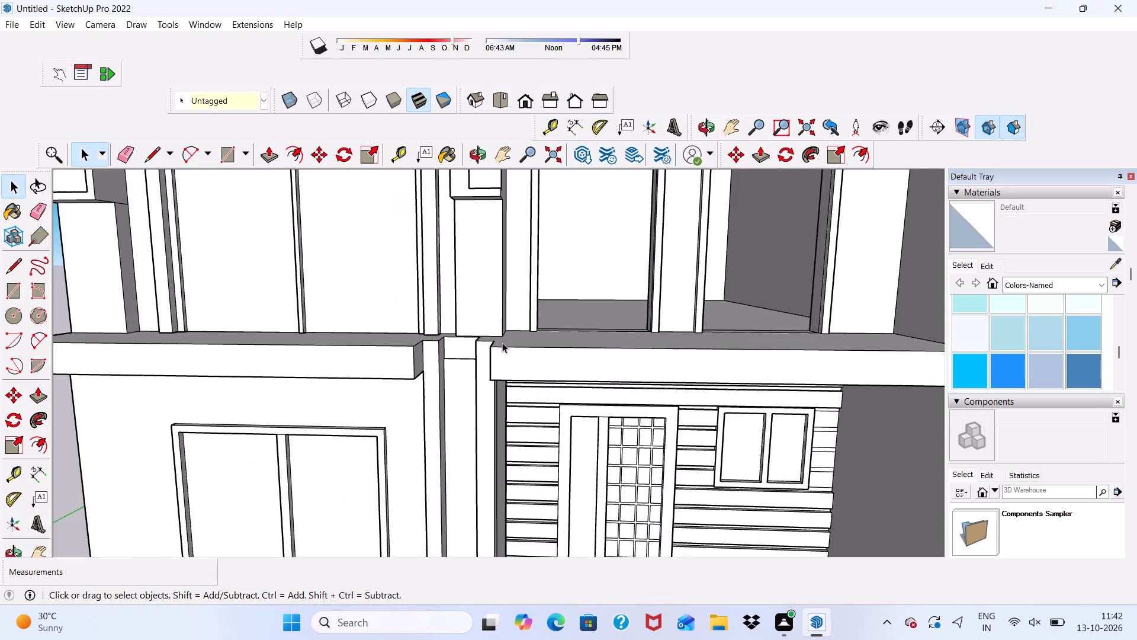
pyautogui.moveTo(502, 343); pyautogui.dragTo(525, 292, button='middle')
pyautogui.scroll(-7, 553, 312)
pyautogui.moveTo(542, 307); pyautogui.dragTo(573, 353, button='middle')
pyautogui.scroll(-1, 528, 366)
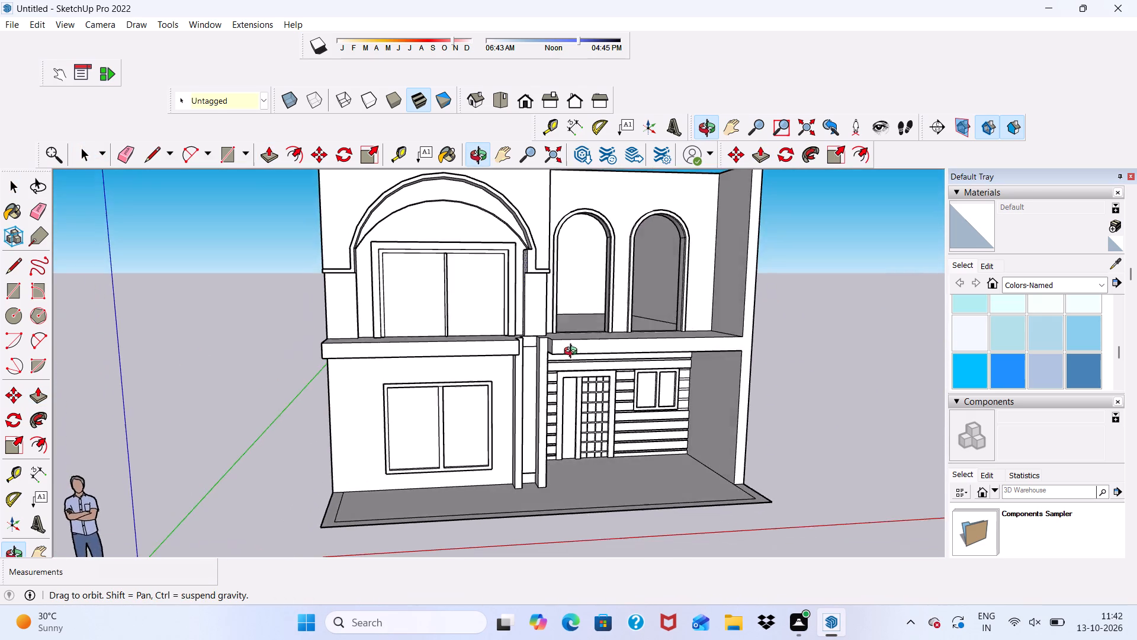
pyautogui.moveTo(573, 353); pyautogui.dragTo(487, 340, button='middle')
pyautogui.scroll(7, 509, 310)
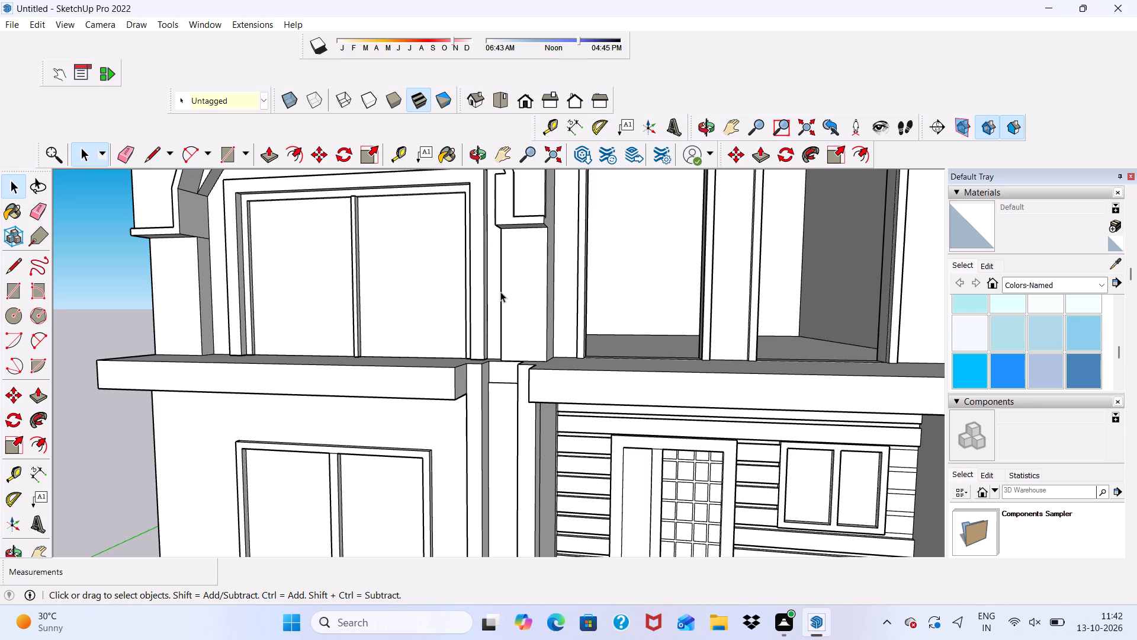
pyautogui.scroll(-4, 532, 320)
pyautogui.moveTo(283, 346); pyautogui.dragTo(297, 299, button='middle')
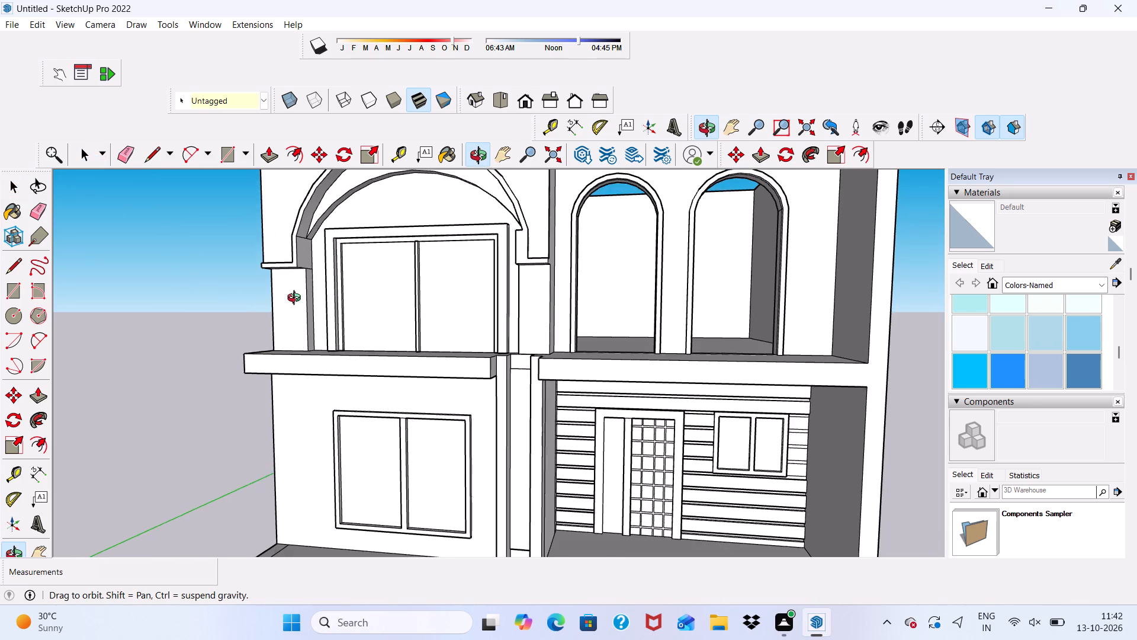
pyautogui.moveTo(297, 299); pyautogui.dragTo(338, 300, button='middle')
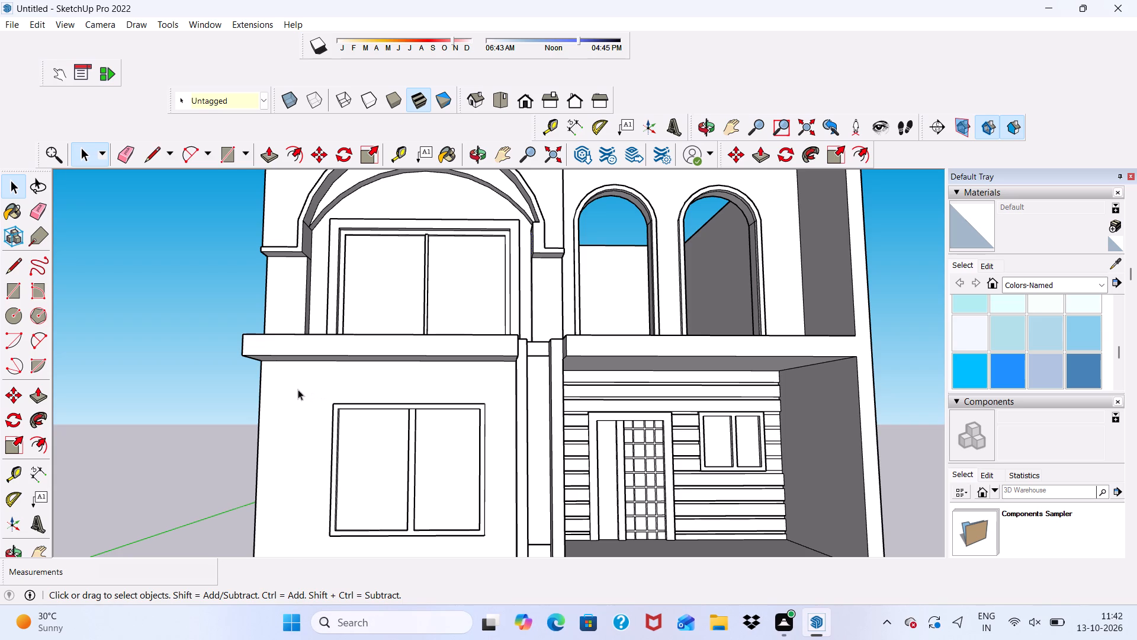
pyautogui.scroll(7, 298, 389)
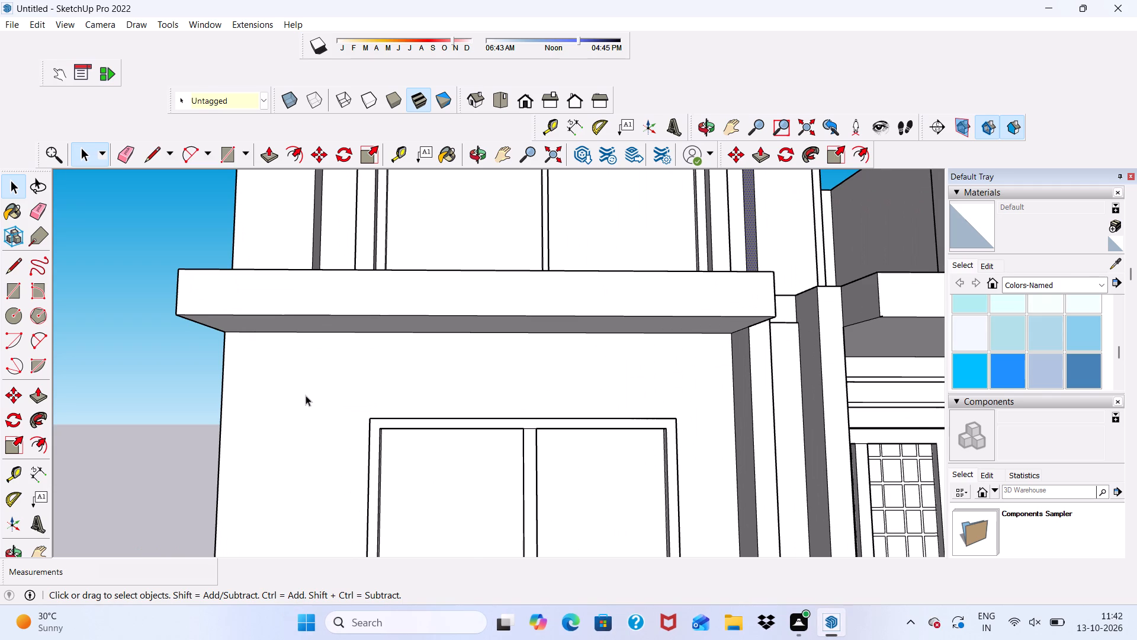
pyautogui.scroll(-6, 307, 396)
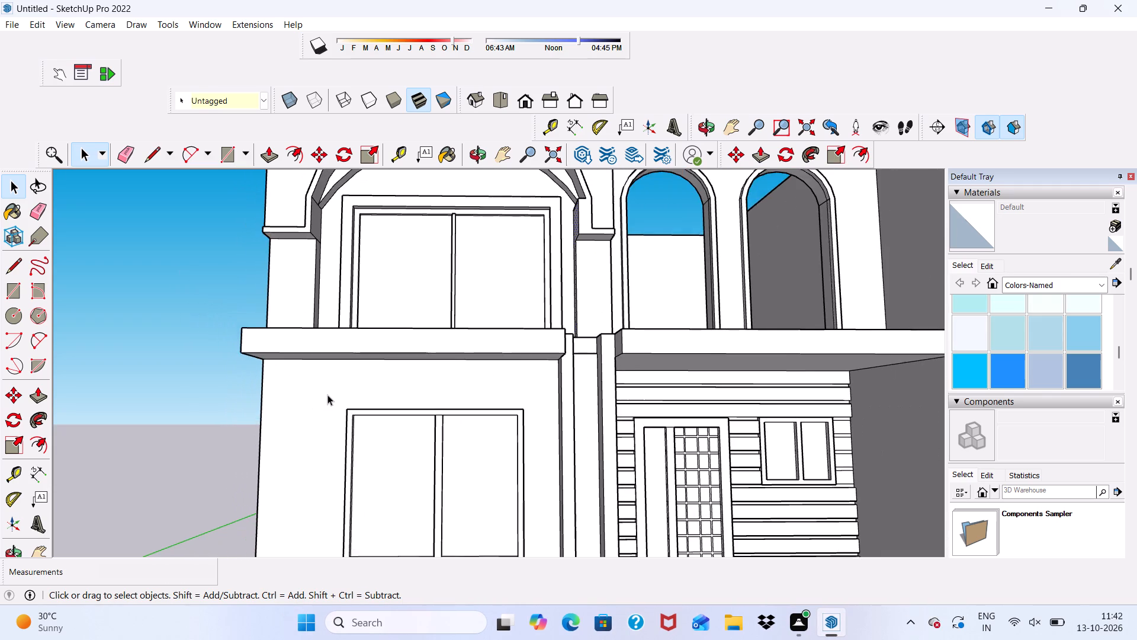
pyautogui.scroll(-1, 327, 395)
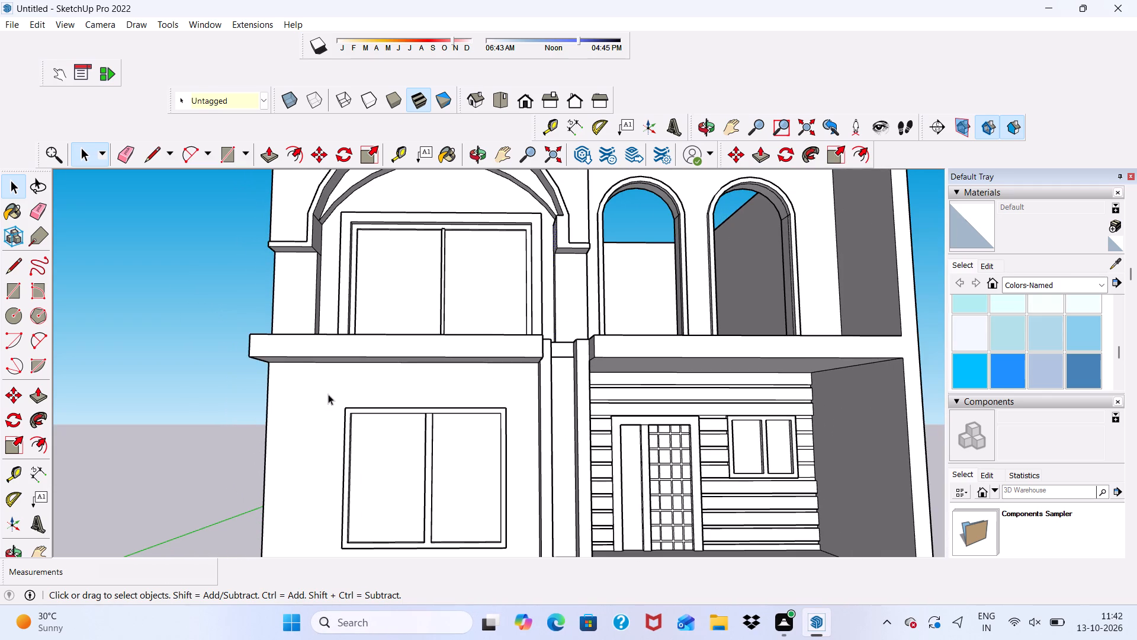
pyautogui.scroll(7, 328, 394)
pyautogui.scroll(-7, 266, 364)
# Erase the two slab edge lines running across the house's outer side wall.
pyautogui.moveTo(266, 364); pyautogui.dragTo(407, 363, button='middle')
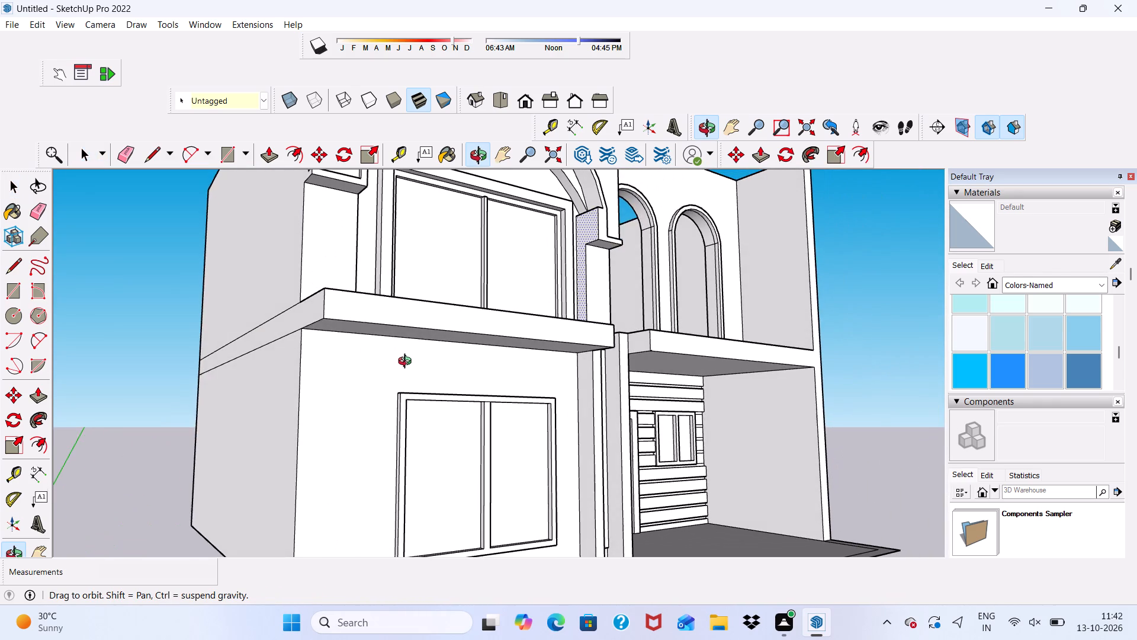
pyautogui.moveTo(407, 363); pyautogui.dragTo(410, 367, button='middle')
pyautogui.click(126, 152)
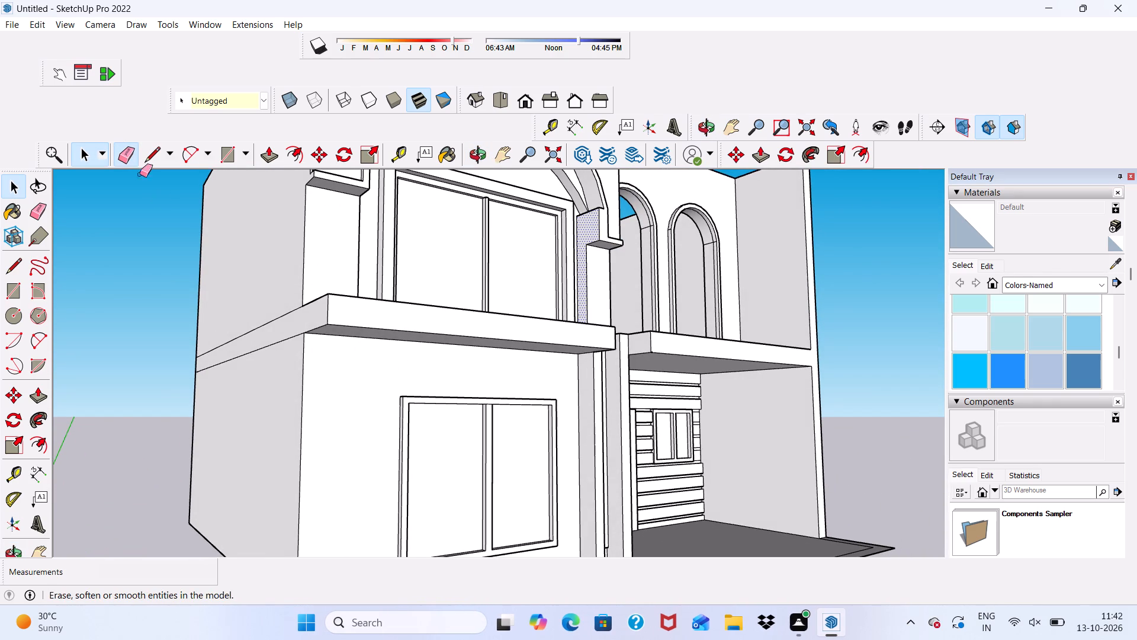
pyautogui.moveTo(264, 310); pyautogui.dragTo(264, 348)
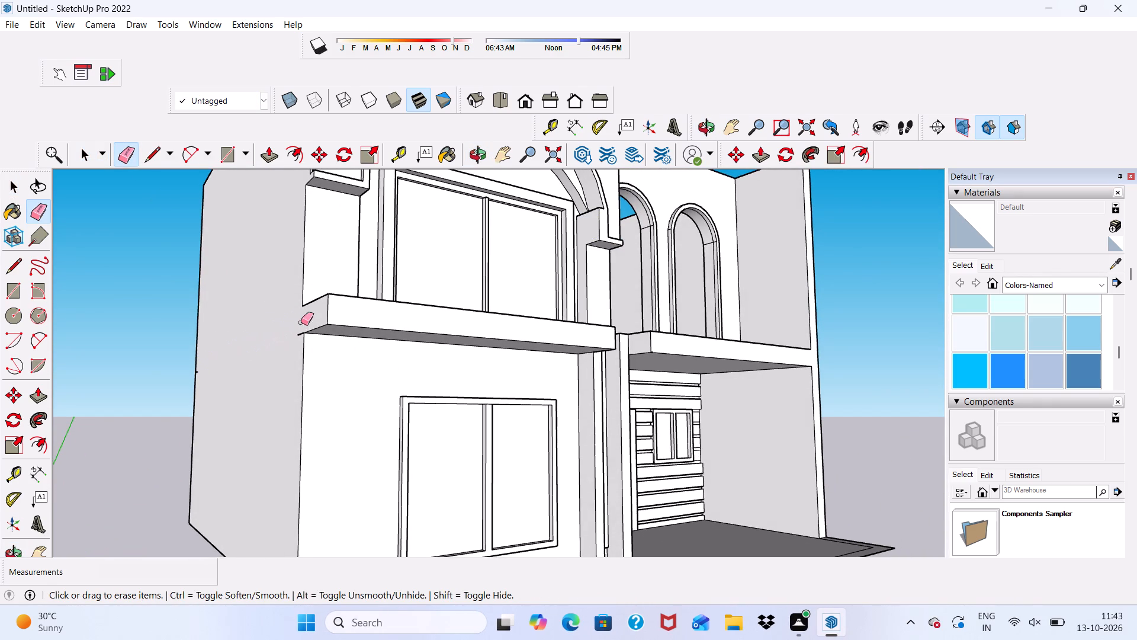
pyautogui.scroll(13, 301, 321)
pyautogui.click(303, 372)
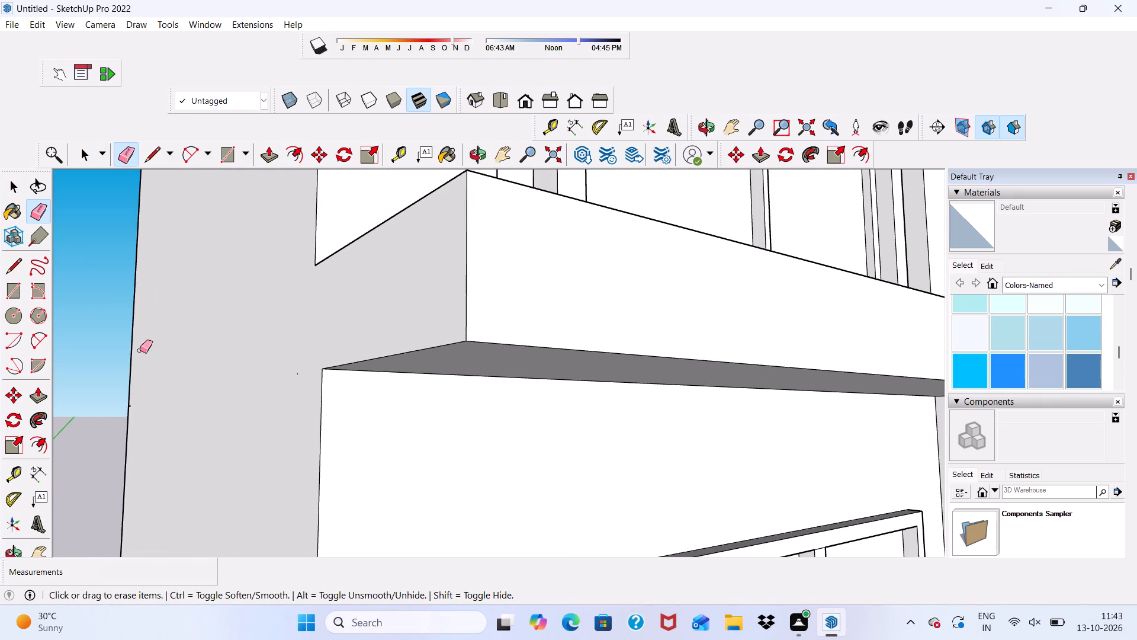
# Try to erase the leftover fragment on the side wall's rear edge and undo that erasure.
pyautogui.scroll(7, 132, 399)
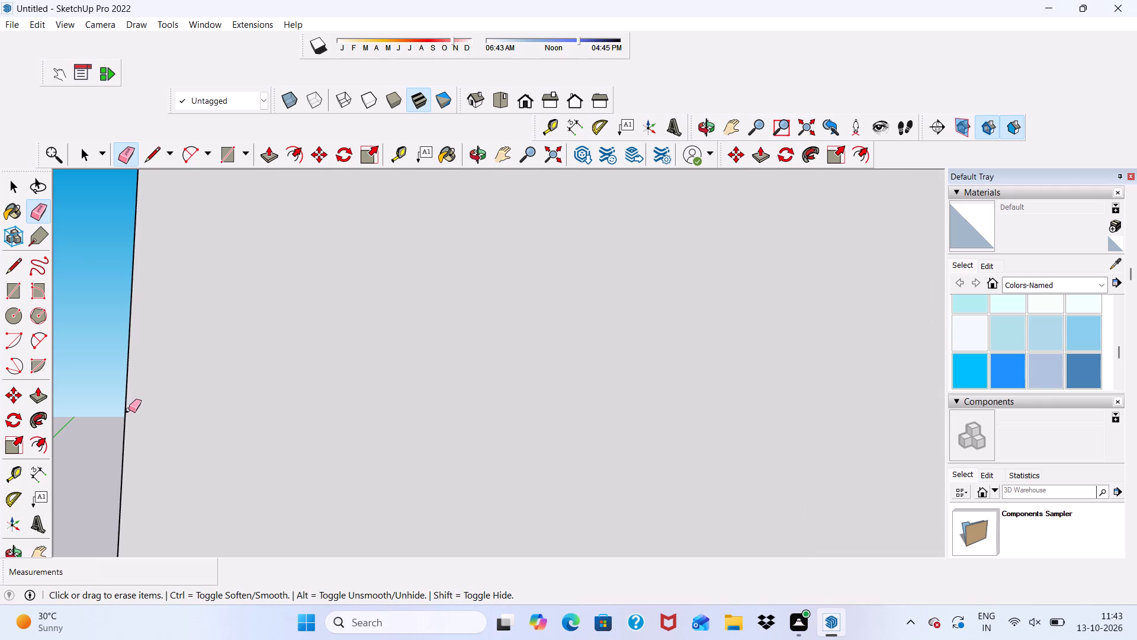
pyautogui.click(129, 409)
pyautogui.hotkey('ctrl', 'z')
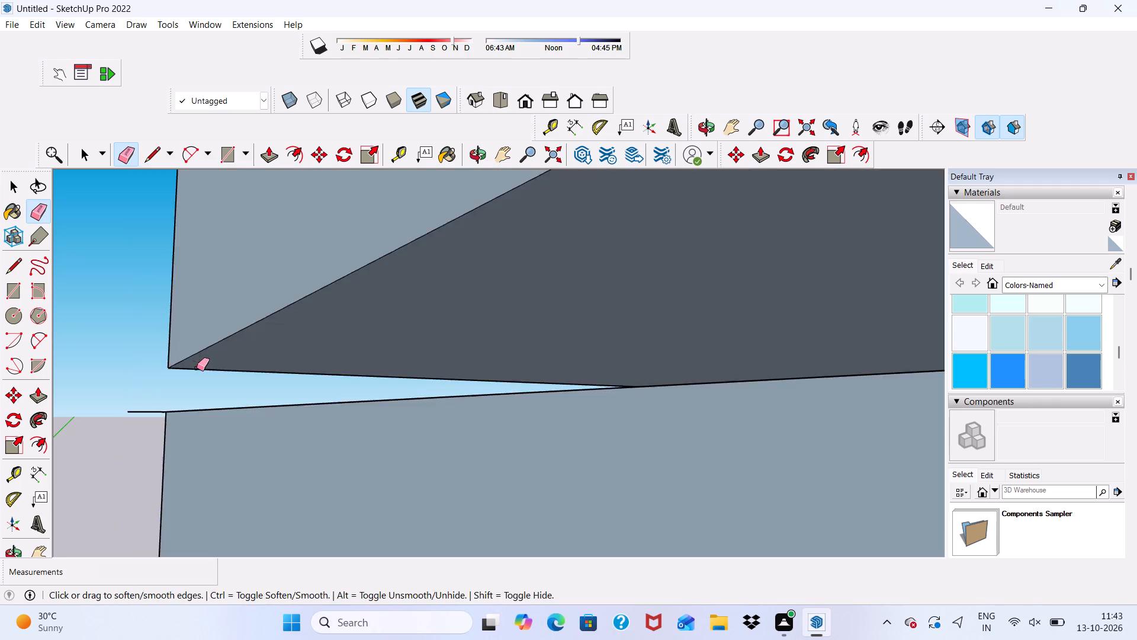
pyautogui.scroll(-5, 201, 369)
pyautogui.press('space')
# Draw a narrow vertical rectangle about 10' tall on the ground-floor window wall, from its outer bottom corner up to the slab's underside.
pyautogui.scroll(-16, 243, 299)
pyautogui.moveTo(171, 410); pyautogui.dragTo(133, 422, button='middle')
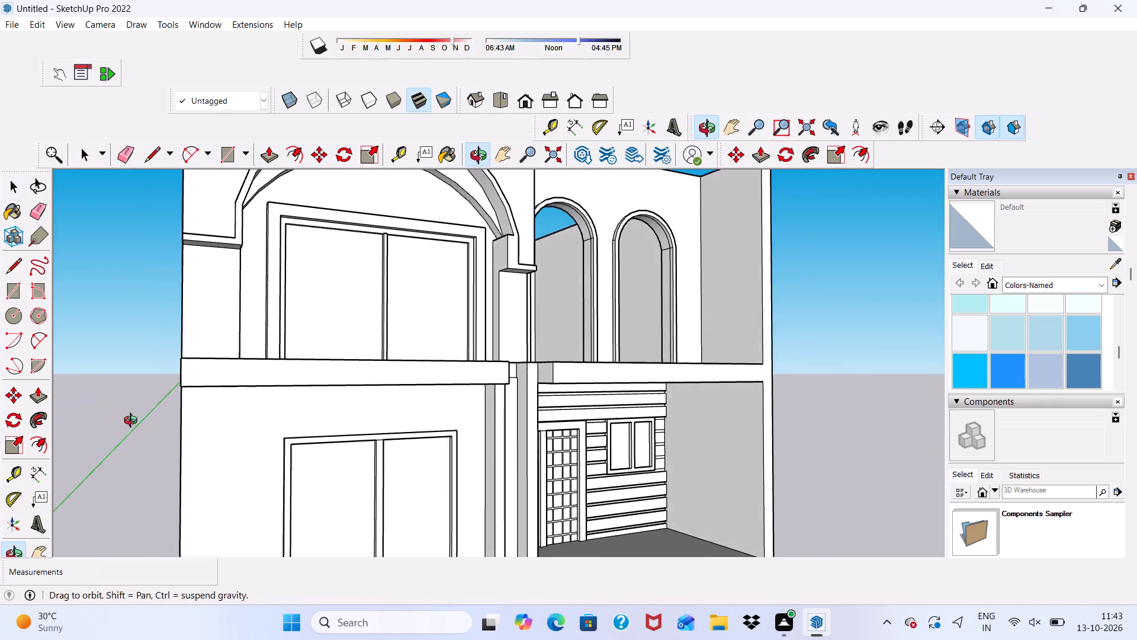
pyautogui.moveTo(133, 422); pyautogui.dragTo(120, 398, button='middle')
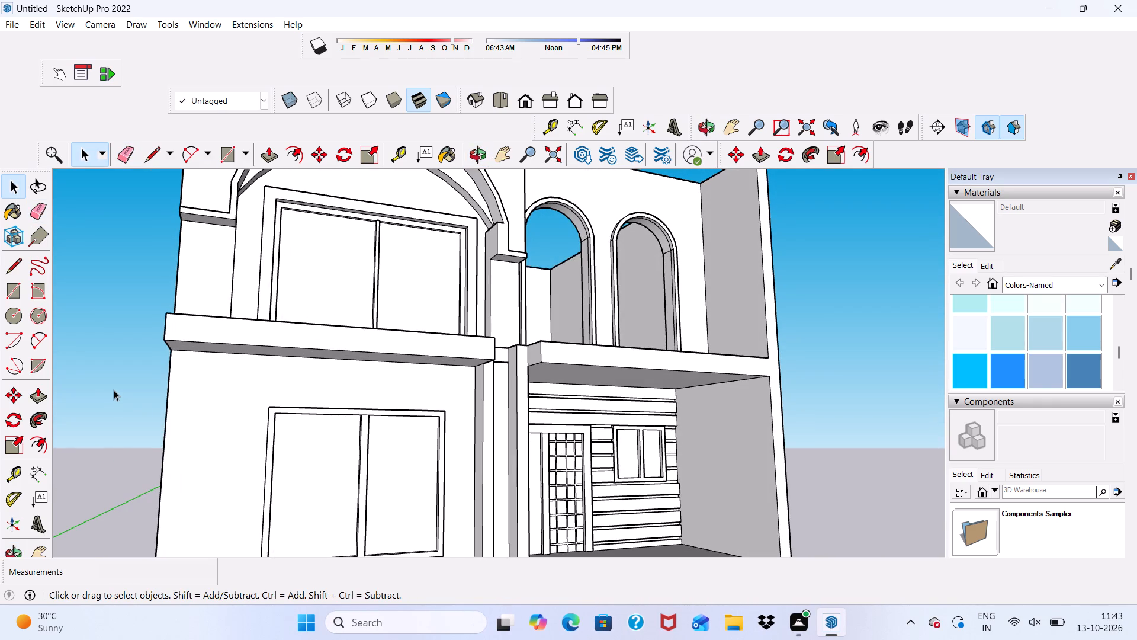
pyautogui.click(230, 155)
pyautogui.scroll(-7, 275, 213)
pyautogui.scroll(7, 258, 447)
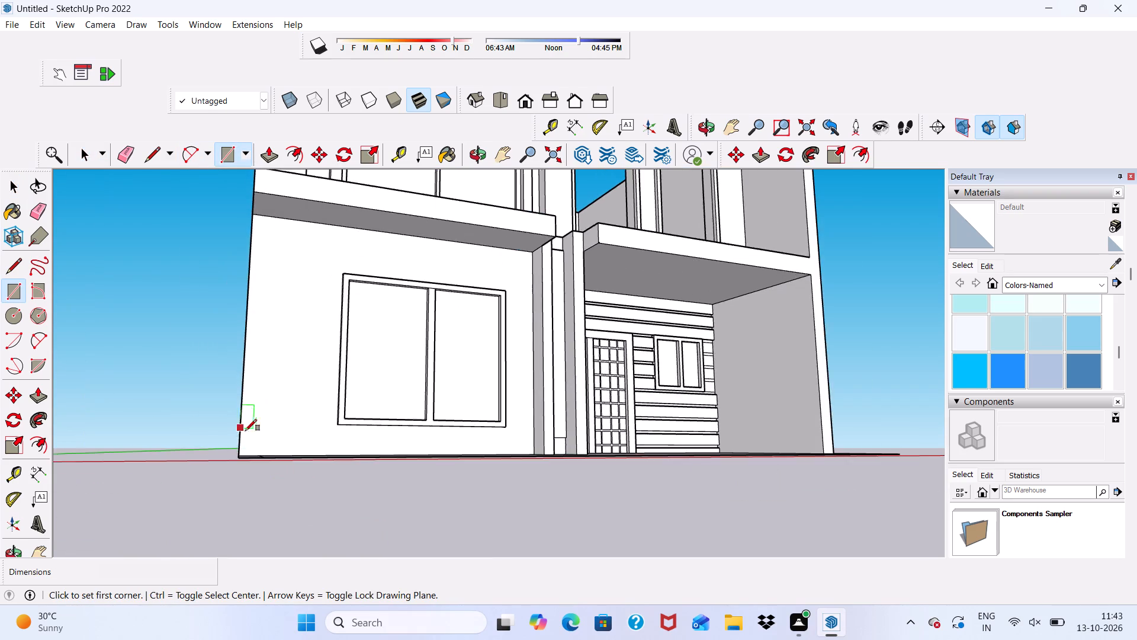
pyautogui.scroll(10, 245, 431)
pyautogui.scroll(-1, 235, 449)
pyautogui.moveTo(236, 450); pyautogui.dragTo(205, 493, button='middle')
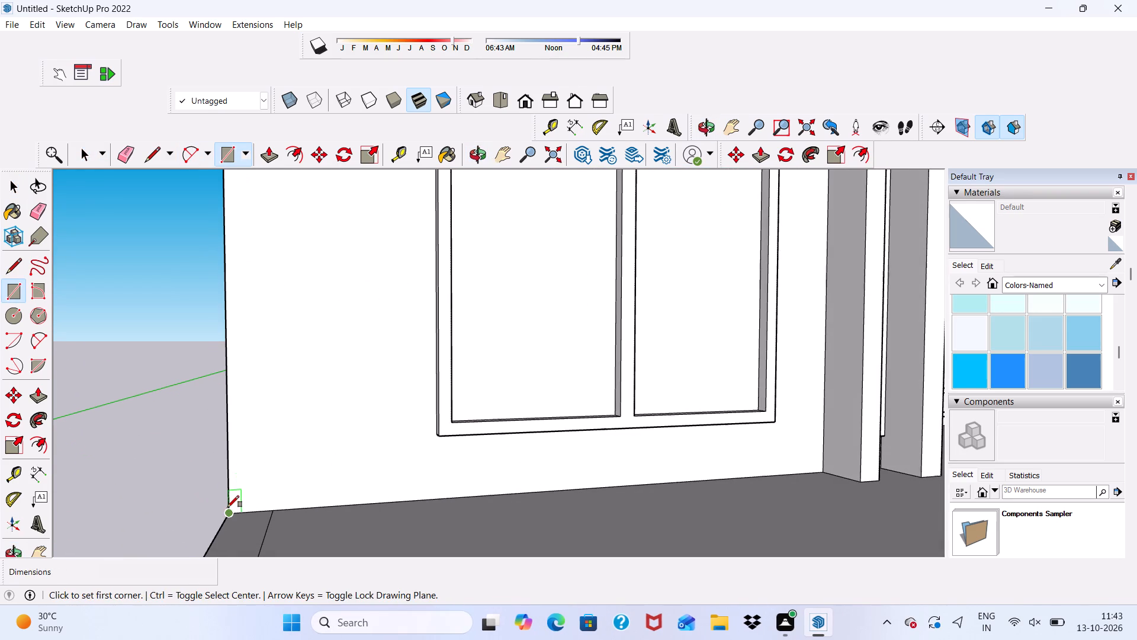
pyautogui.click(227, 507)
pyautogui.scroll(-6, 320, 399)
pyautogui.scroll(-11, 317, 335)
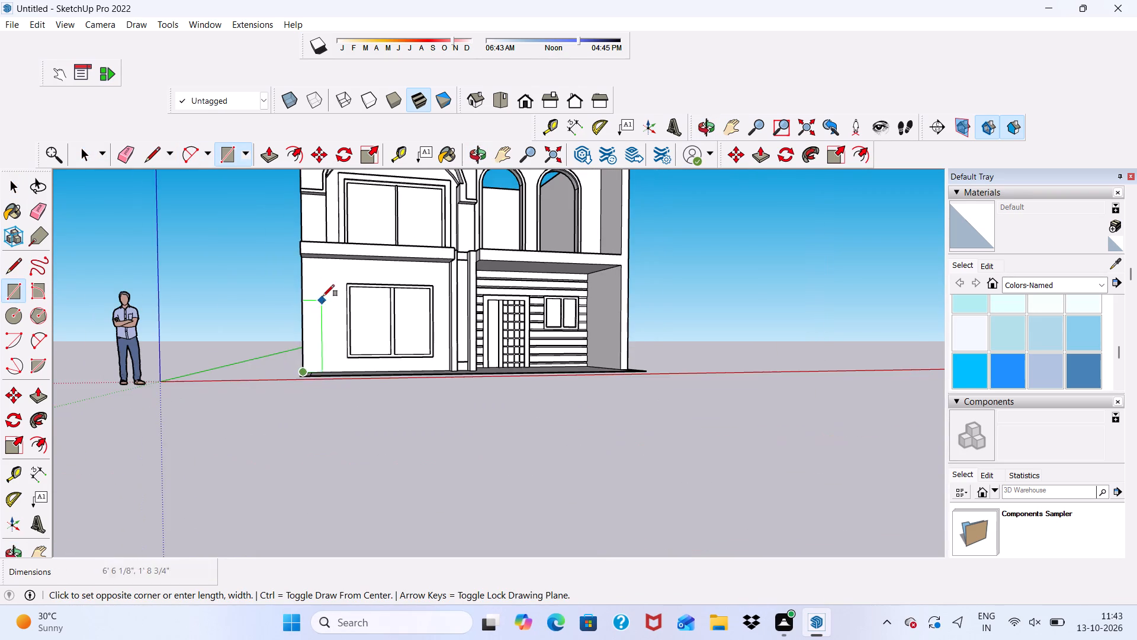
pyautogui.moveTo(322, 288); pyautogui.dragTo(280, 327, button='middle')
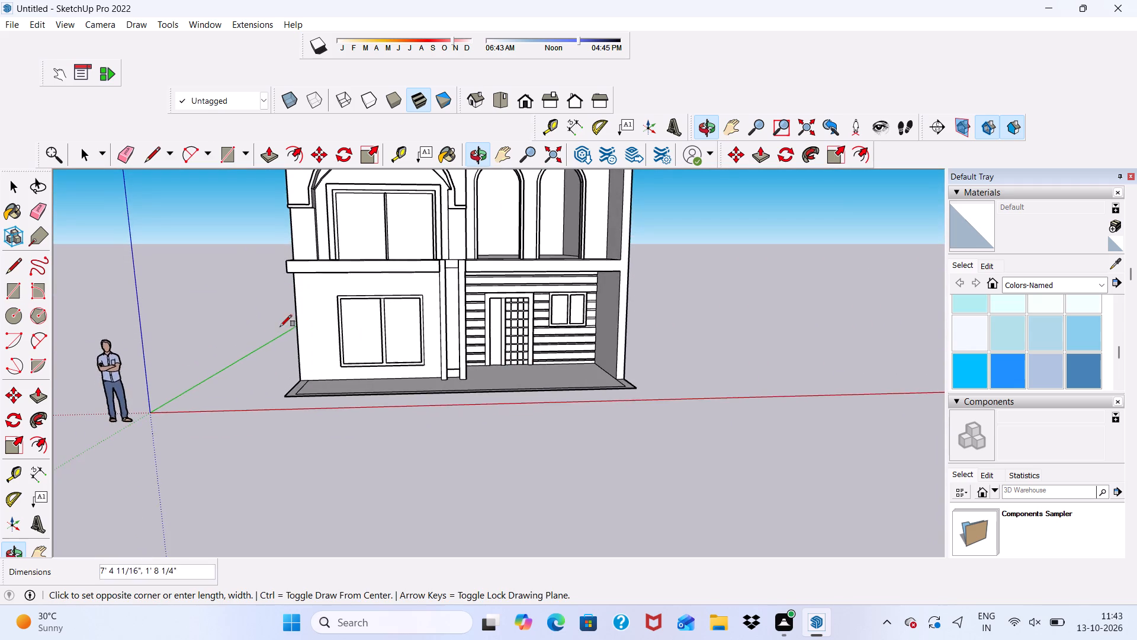
pyautogui.scroll(6, 300, 240)
pyautogui.scroll(4, 302, 319)
pyautogui.moveTo(320, 297); pyautogui.dragTo(316, 258, button='middle')
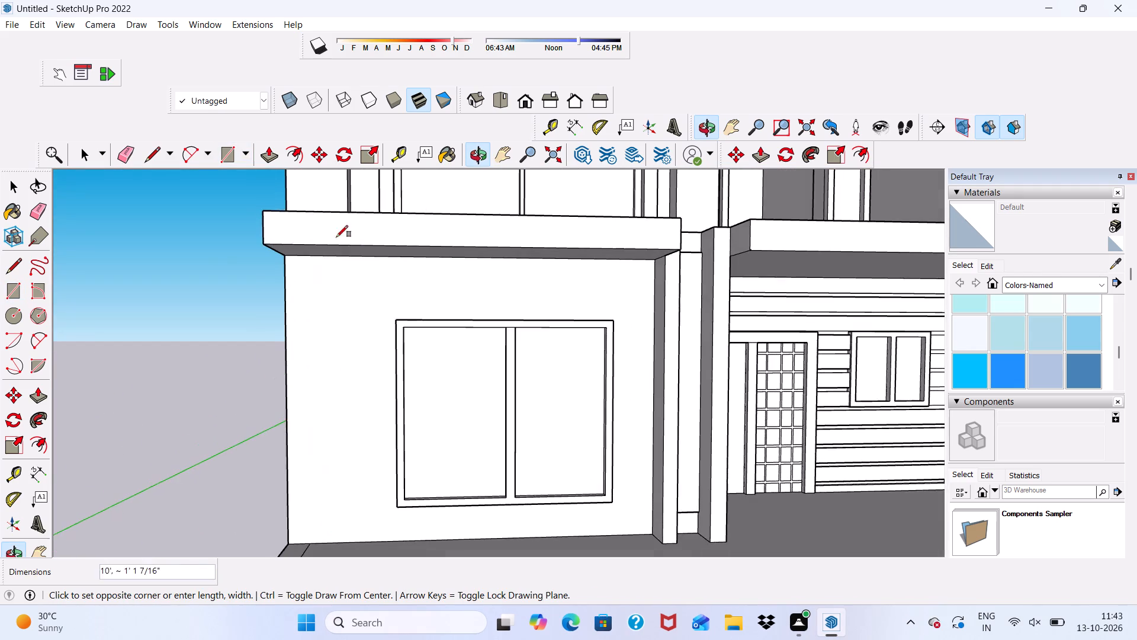
pyautogui.scroll(5, 343, 219)
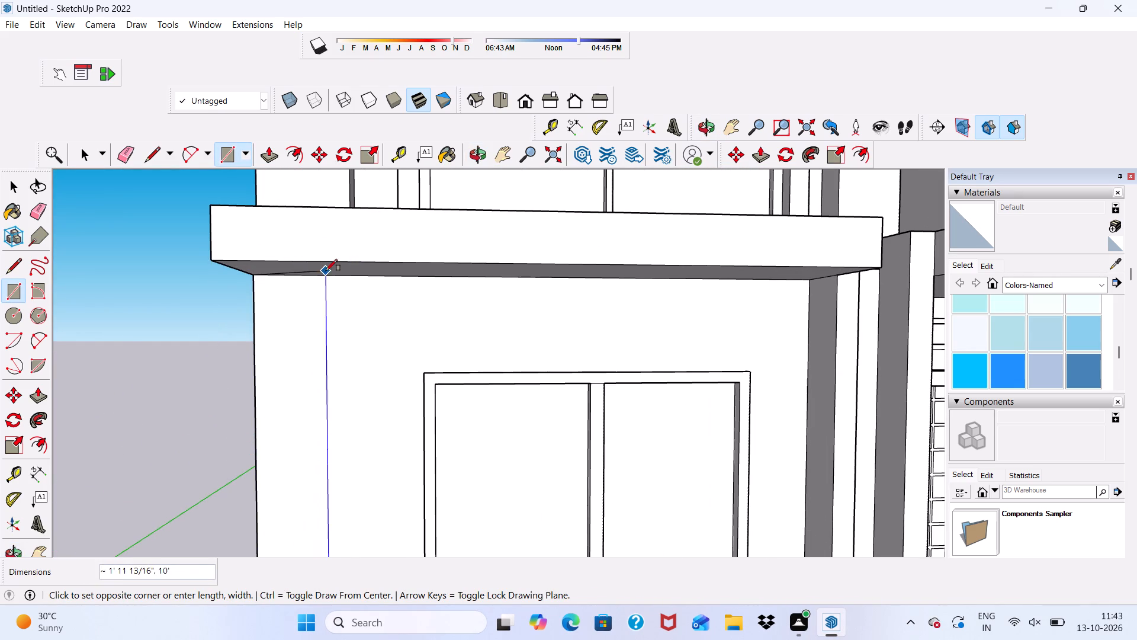
pyautogui.click(323, 274)
# Draw a rectangle about 2' 6" by 1' 5" on the slab's underside, from the corner strip's inner top corner to the slab's outer front corner.
pyautogui.scroll(-6, 293, 258)
pyautogui.moveTo(244, 277); pyautogui.dragTo(245, 276, button='middle')
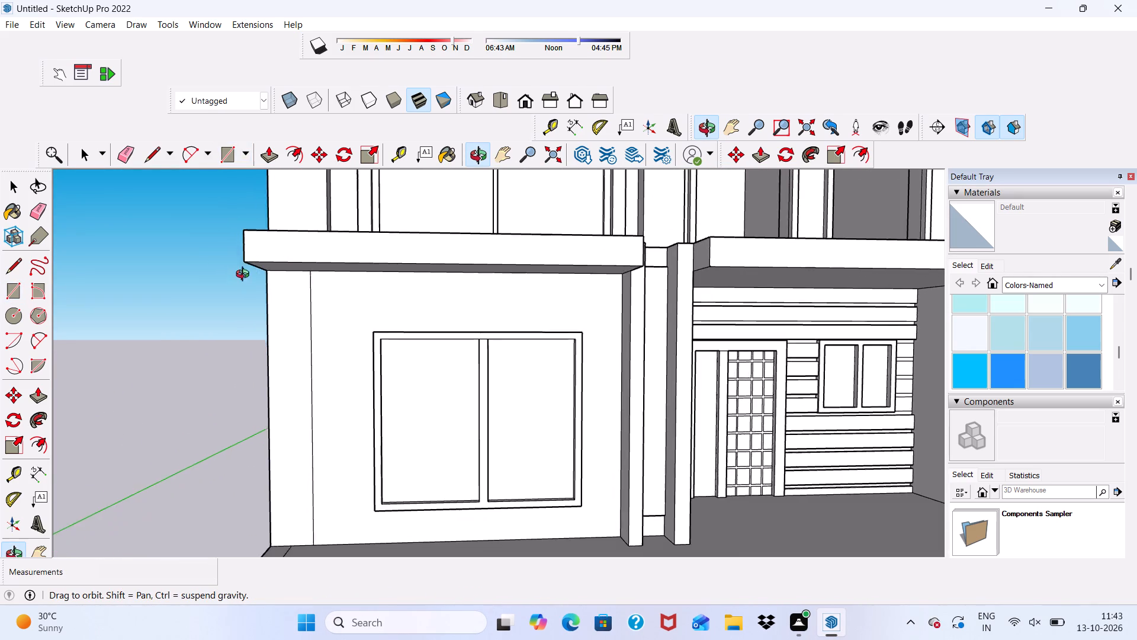
pyautogui.moveTo(245, 276); pyautogui.dragTo(236, 239, button='middle')
pyautogui.scroll(10, 291, 228)
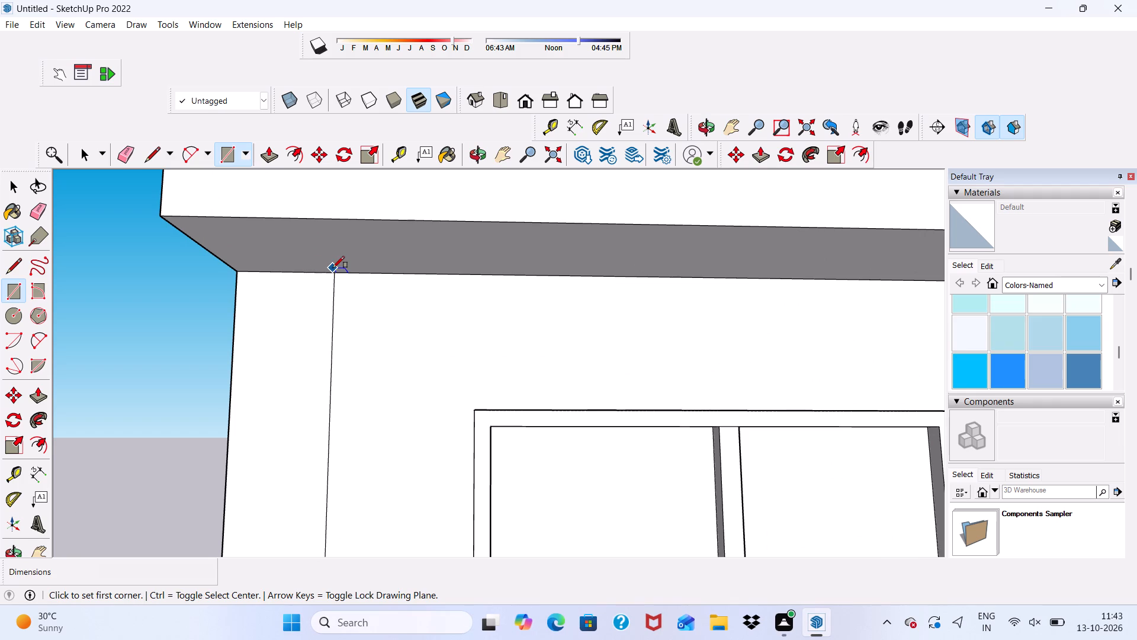
pyautogui.click(330, 271)
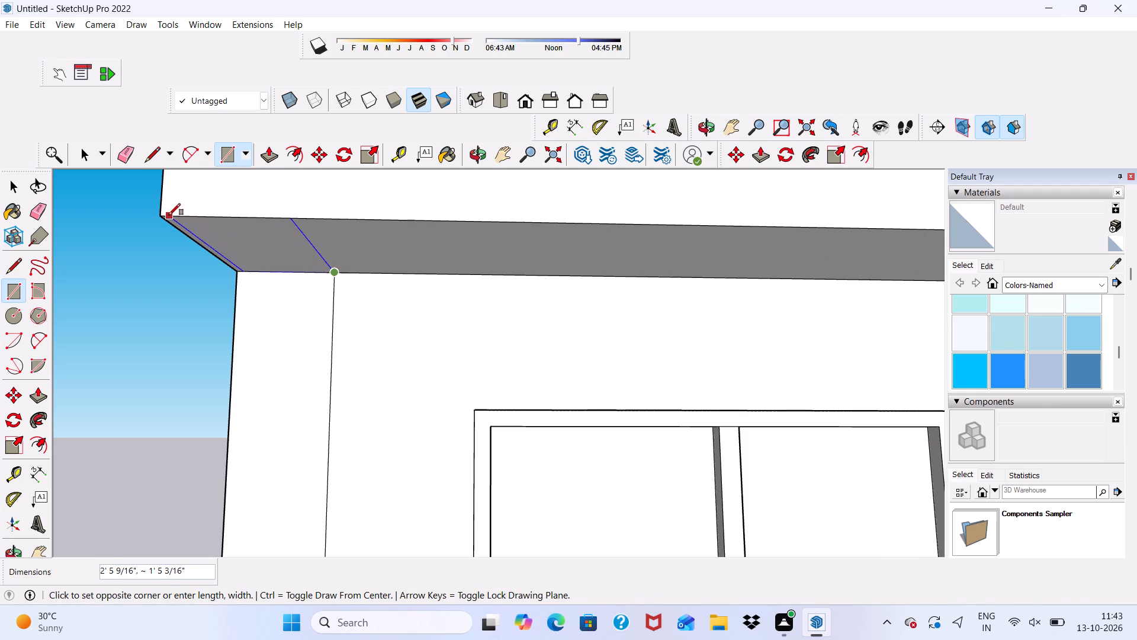
pyautogui.click(163, 215)
# Push the underside rectangle up about 3 3/16" and another 8 13/16" to cut the slab's outer corner away above the corner strip.
pyautogui.press('space')
pyautogui.click(243, 248)
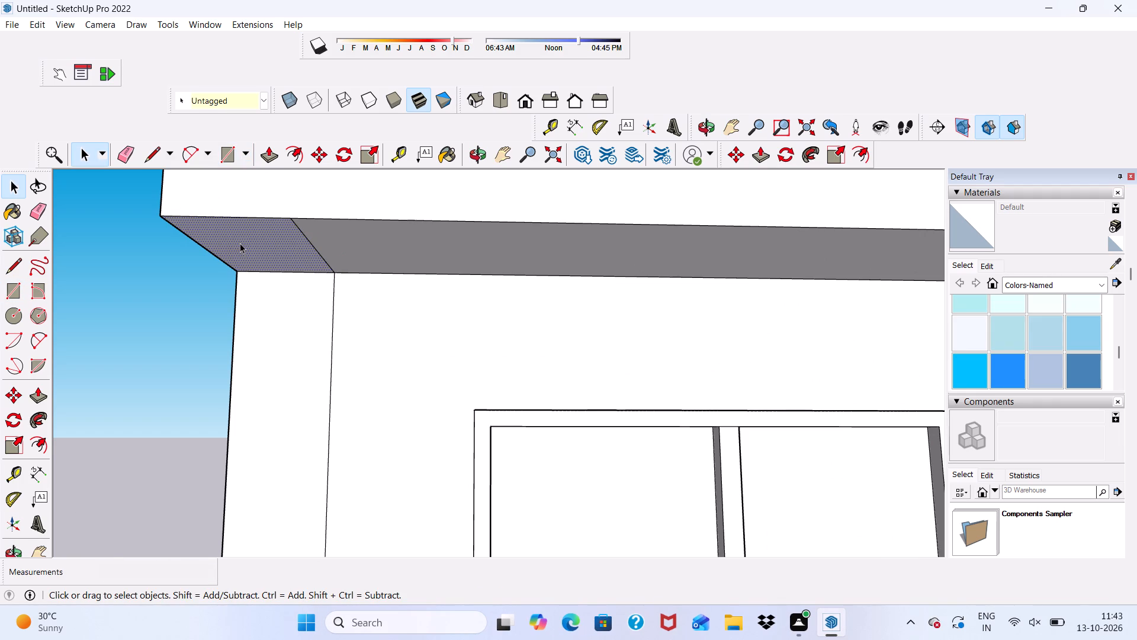
pyautogui.click(270, 151)
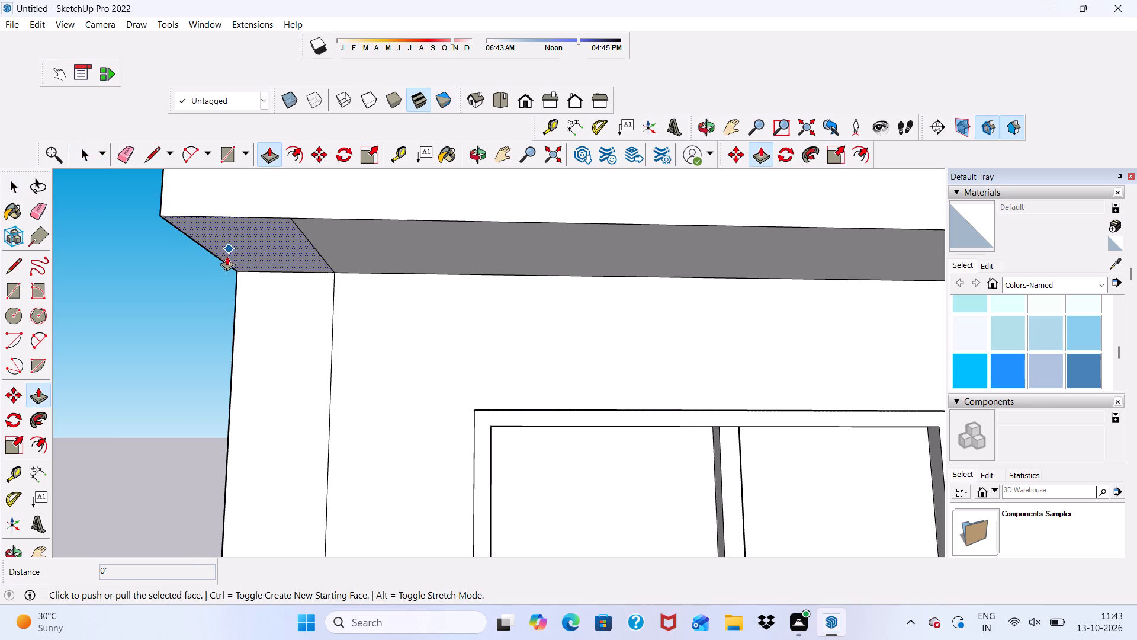
pyautogui.moveTo(245, 255); pyautogui.dragTo(250, 238)
pyautogui.scroll(-9, 264, 206)
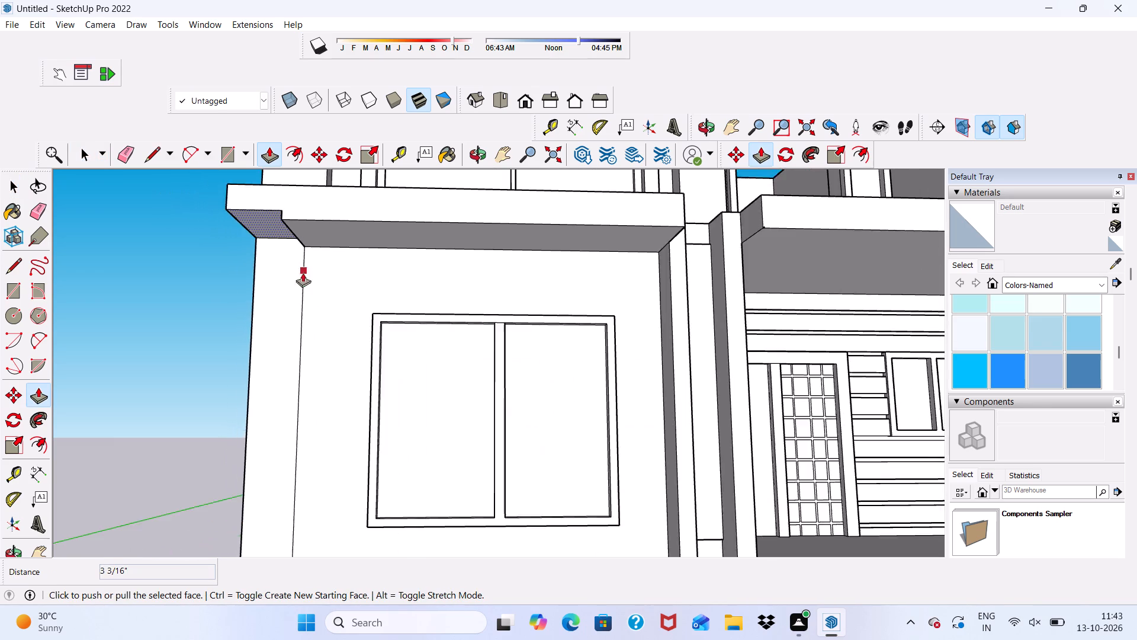
pyautogui.moveTo(304, 278); pyautogui.dragTo(317, 360, button='middle')
pyautogui.scroll(4, 265, 300)
pyautogui.scroll(-2, 258, 300)
pyautogui.moveTo(258, 303); pyautogui.dragTo(269, 210, button='middle')
pyautogui.scroll(1, 280, 214)
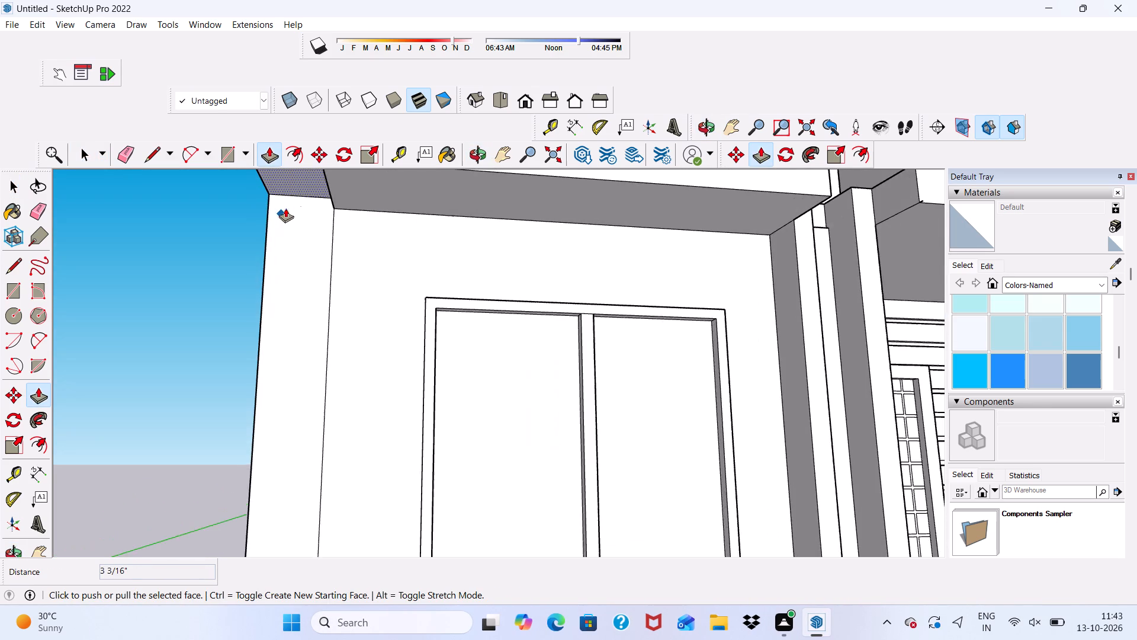
pyautogui.scroll(-10, 289, 210)
pyautogui.scroll(6, 296, 215)
pyautogui.moveTo(296, 213); pyautogui.dragTo(297, 204)
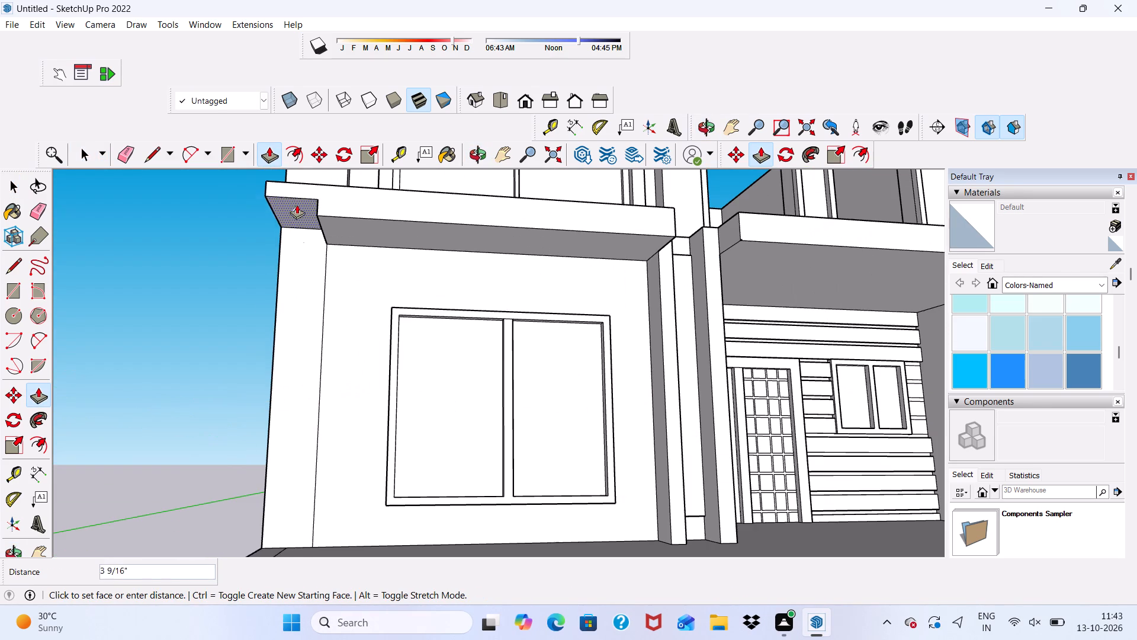
pyautogui.moveTo(297, 204); pyautogui.dragTo(301, 194)
pyautogui.scroll(-4, 315, 225)
pyautogui.moveTo(328, 255); pyautogui.dragTo(386, 311, button='middle')
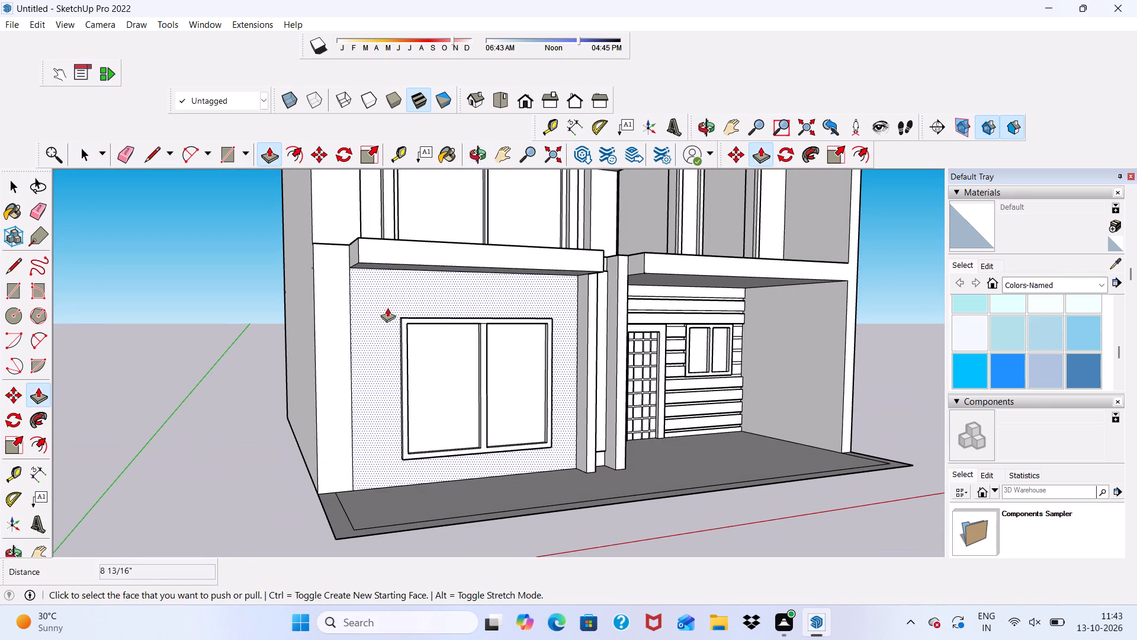
pyautogui.press('space')
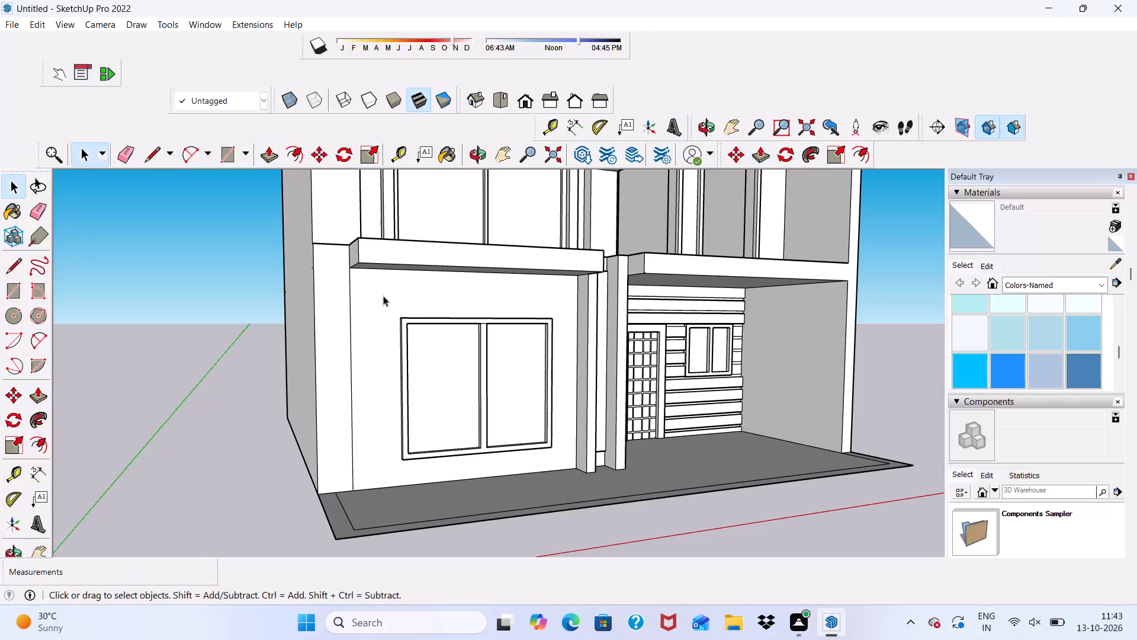
# Examine the junction of the ground-floor corner strip, the upper pier and the cut slab end, selecting the two pier faces.
pyautogui.scroll(5, 352, 278)
pyautogui.scroll(-5, 348, 220)
pyautogui.moveTo(348, 220); pyautogui.dragTo(322, 312, button='middle')
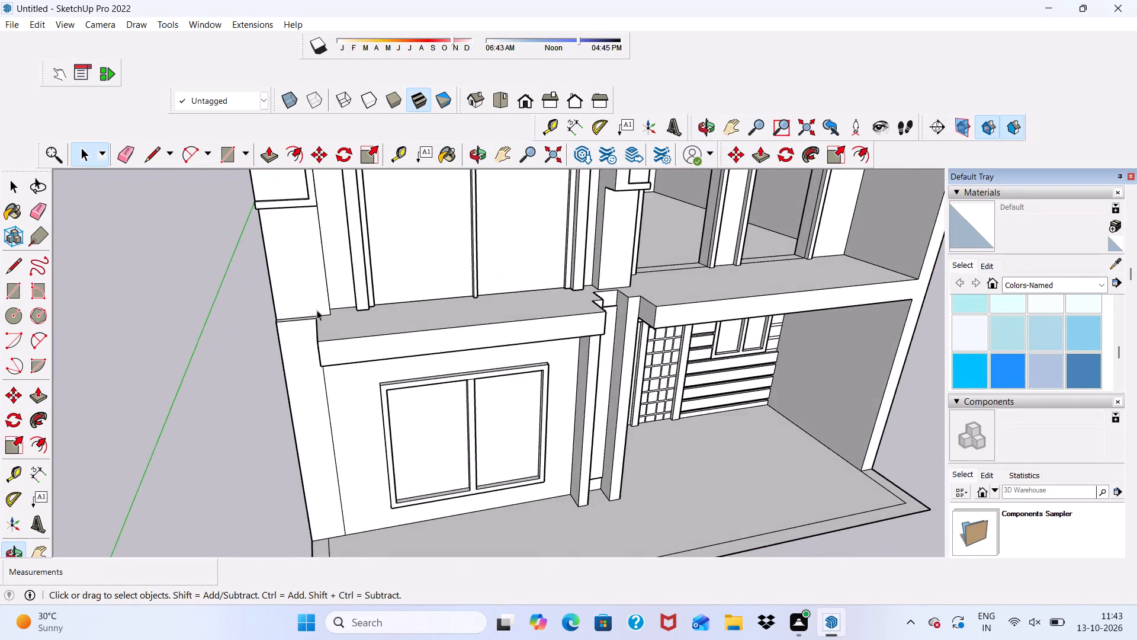
pyautogui.scroll(11, 309, 303)
pyautogui.scroll(-1, 298, 332)
pyautogui.moveTo(298, 333); pyautogui.dragTo(388, 337, button='middle')
pyautogui.scroll(5, 365, 348)
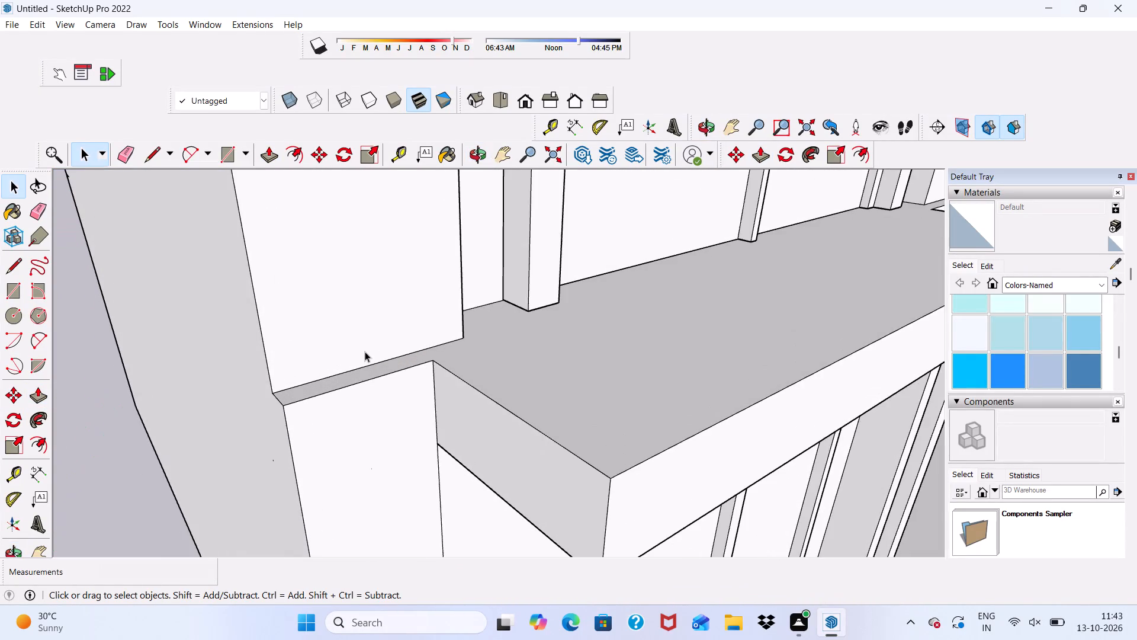
pyautogui.click(381, 404)
pyautogui.scroll(-2, 298, 363)
pyautogui.moveTo(346, 402); pyautogui.dragTo(338, 341, button='middle')
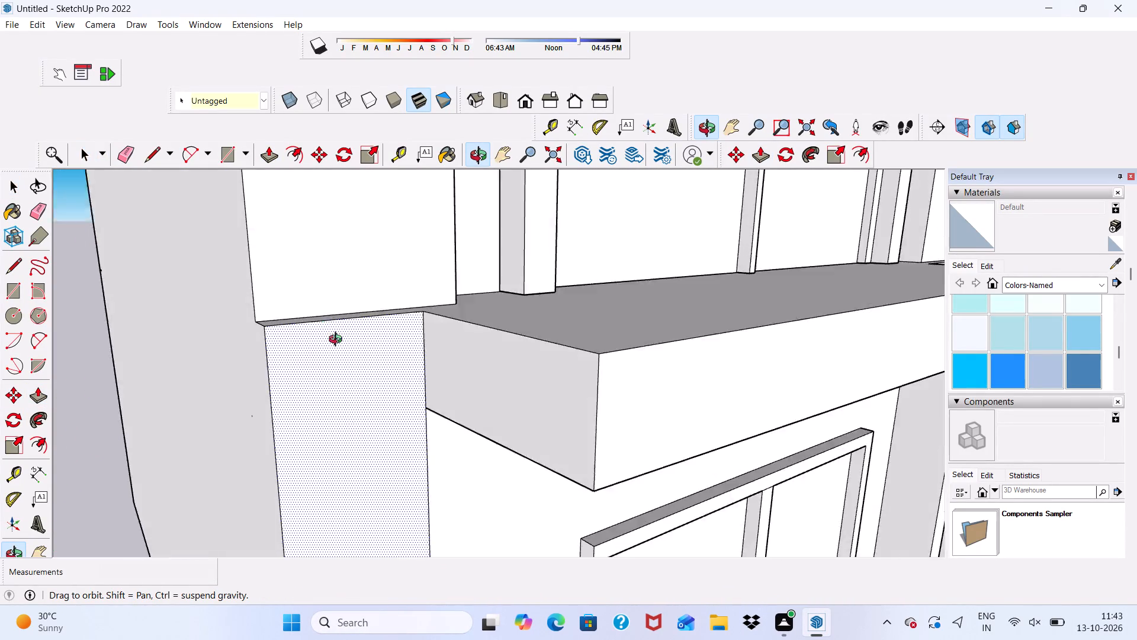
pyautogui.moveTo(338, 341); pyautogui.dragTo(297, 372, button='middle')
pyautogui.scroll(2, 297, 372)
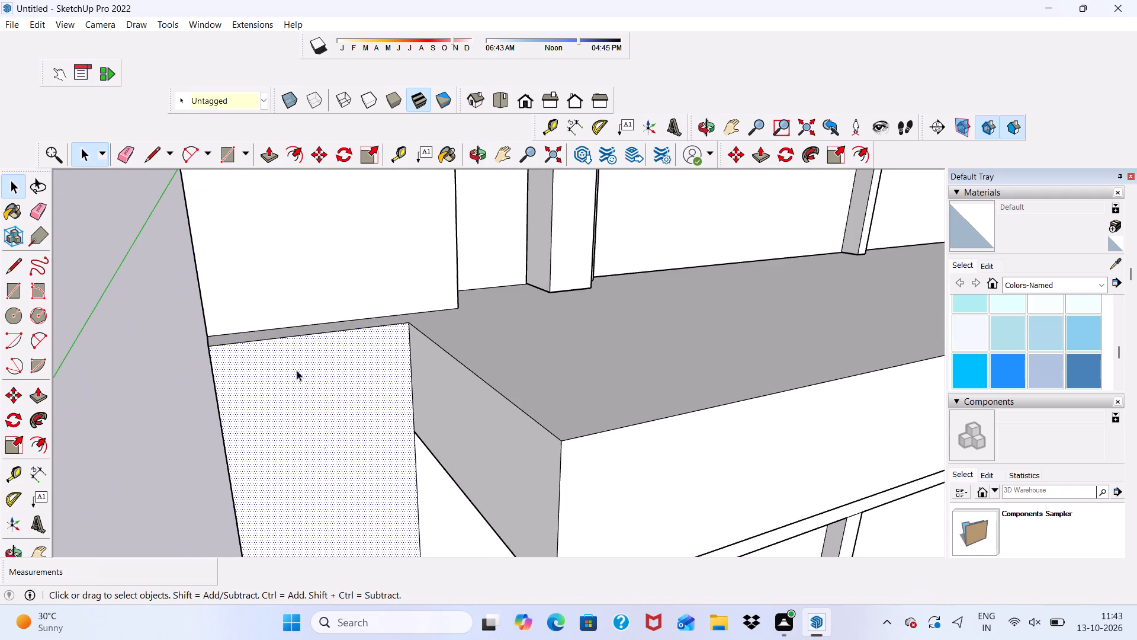
pyautogui.click(270, 265)
pyautogui.scroll(-11, 240, 275)
pyautogui.moveTo(306, 357); pyautogui.dragTo(306, 373, button='middle')
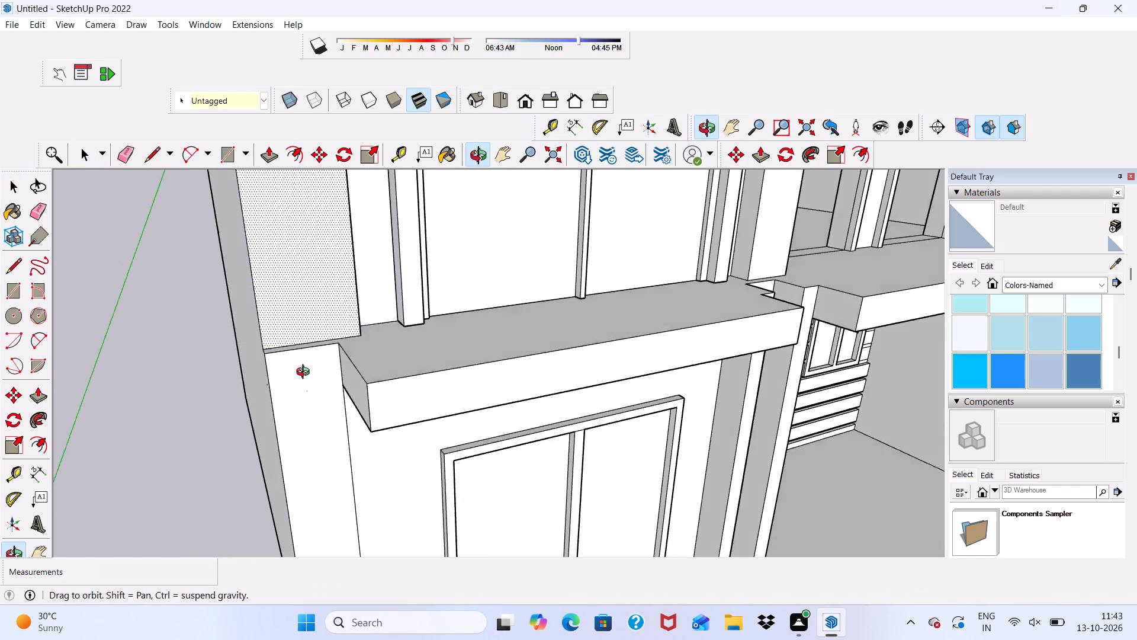
pyautogui.moveTo(306, 373); pyautogui.dragTo(266, 353, button='middle')
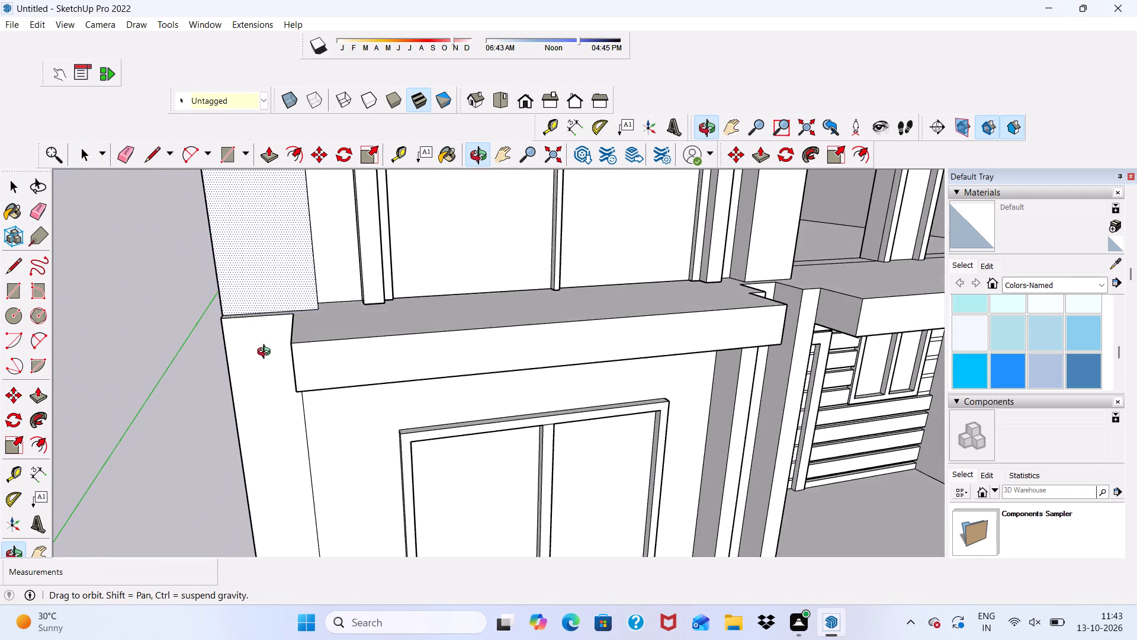
pyautogui.moveTo(266, 353); pyautogui.dragTo(267, 338, button='middle')
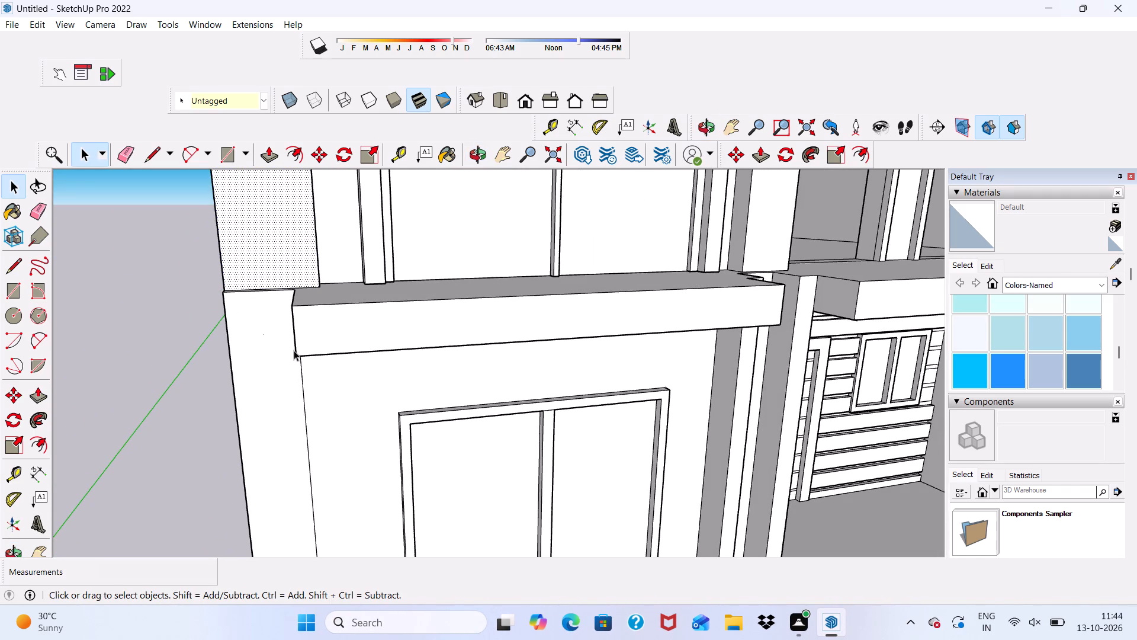
pyautogui.click(220, 166)
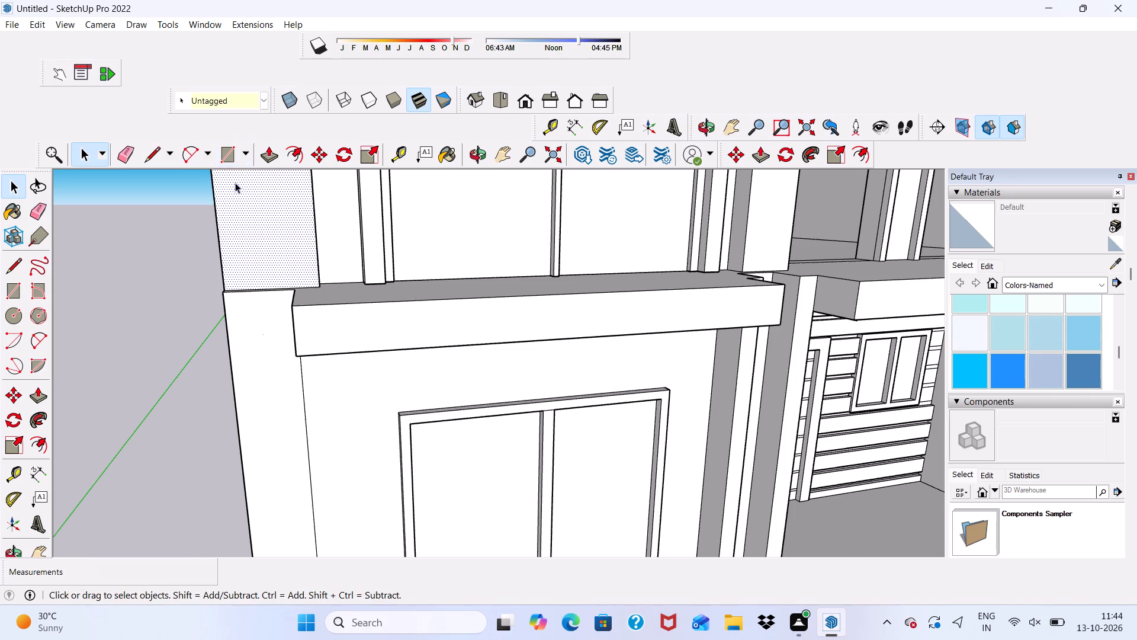
# Draw a narrow vertical rectangle about 4 1/2" wide and 11' tall along the ground-floor corner strip's outer edge, from top to floor.
pyautogui.scroll(-5, 282, 229)
pyautogui.moveTo(301, 366); pyautogui.dragTo(352, 350, button='middle')
pyautogui.scroll(6, 313, 278)
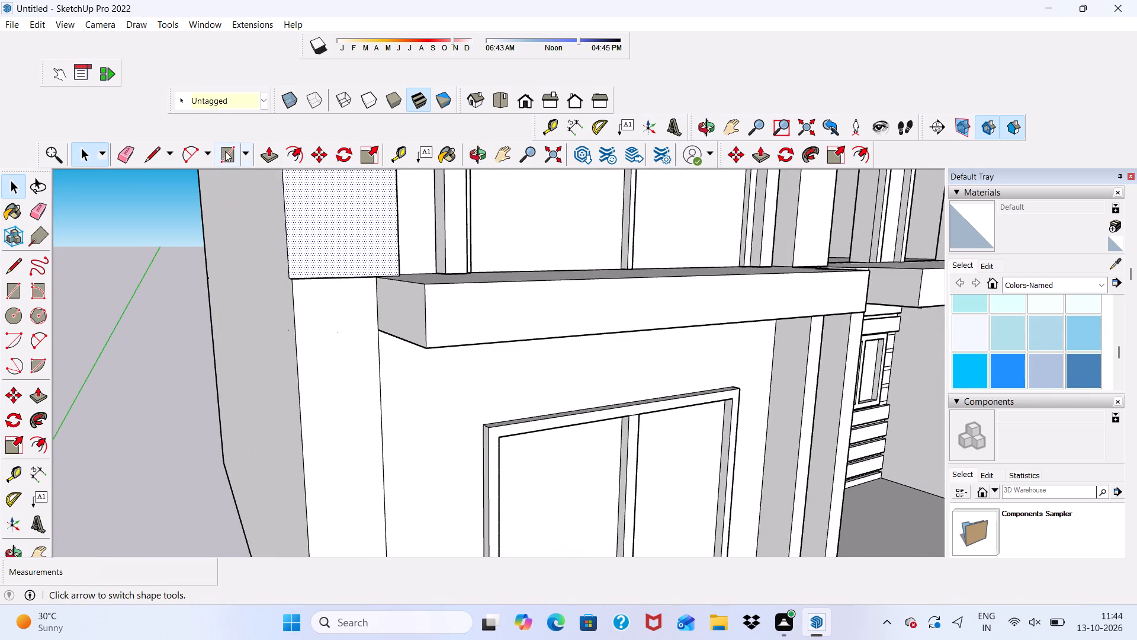
pyautogui.moveTo(223, 153); pyautogui.dragTo(224, 158)
pyautogui.click(294, 281)
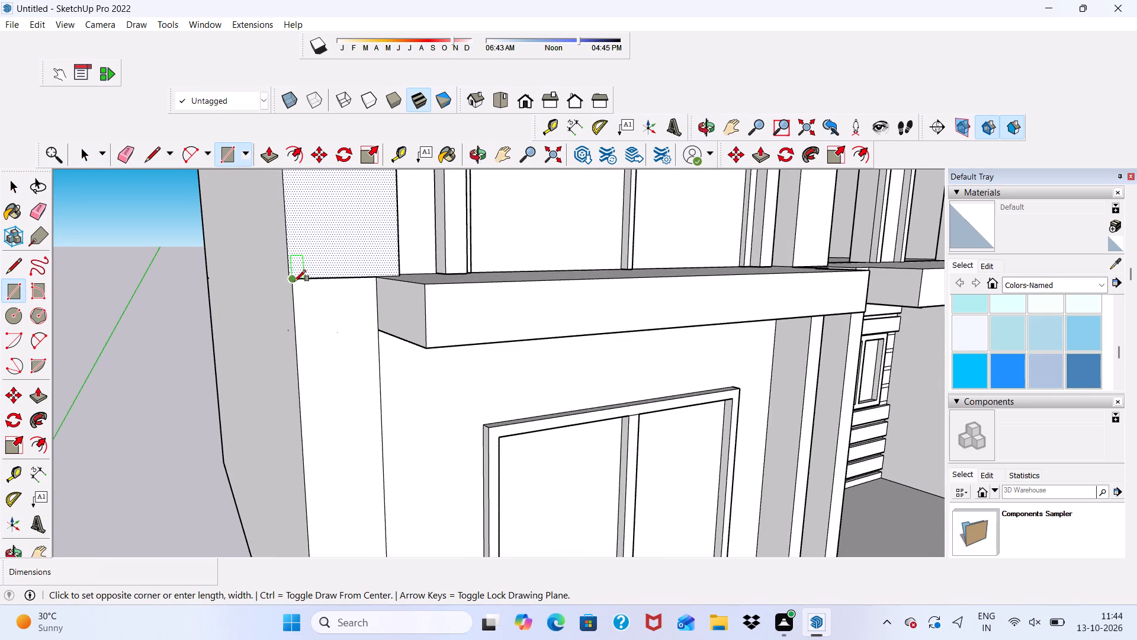
pyautogui.scroll(-14, 322, 261)
pyautogui.scroll(6, 351, 446)
pyautogui.scroll(-1, 351, 446)
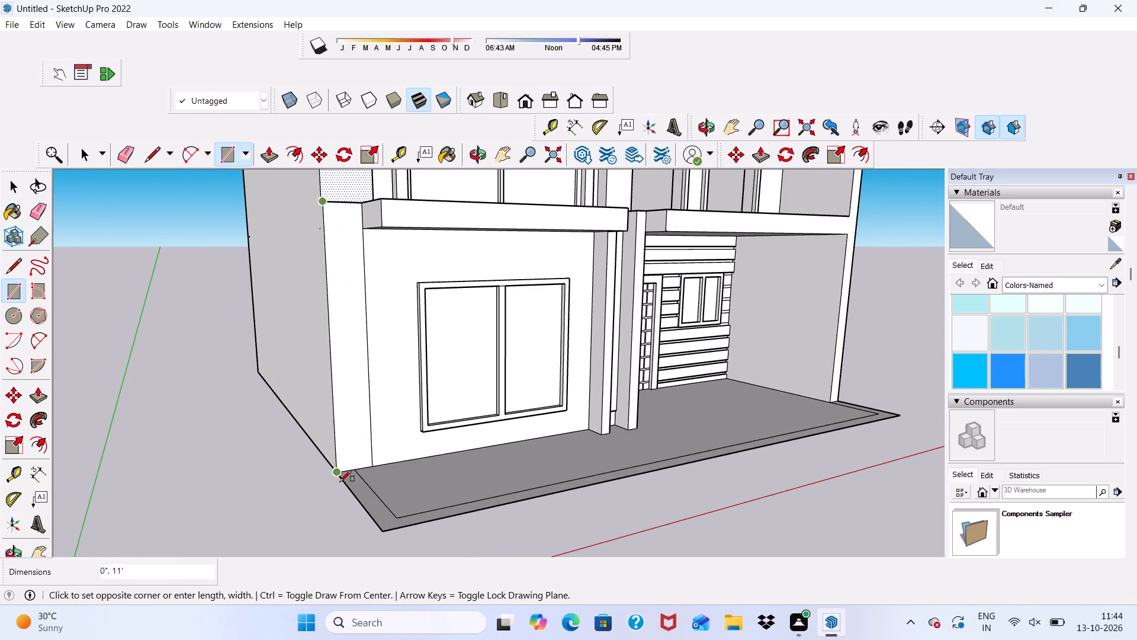
pyautogui.scroll(6, 340, 483)
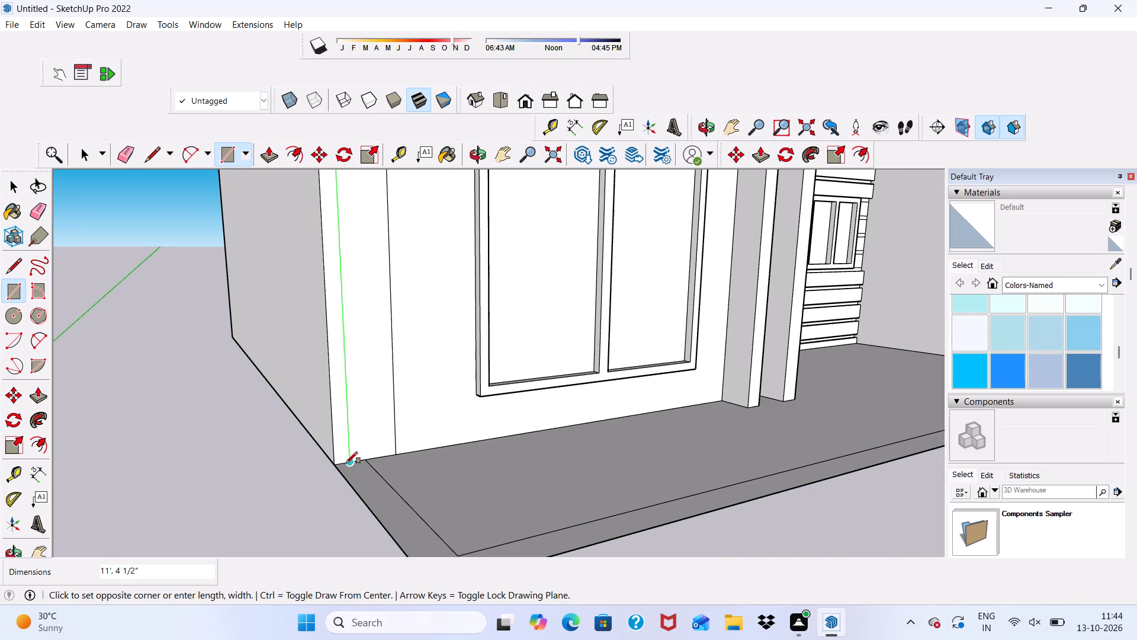
pyautogui.click(345, 462)
# Draw a second vertical rectangle about 3 7/16" wide and 11' tall on the corner strip, spaced slightly inward from the first.
pyautogui.scroll(-6, 360, 453)
pyautogui.scroll(6, 385, 193)
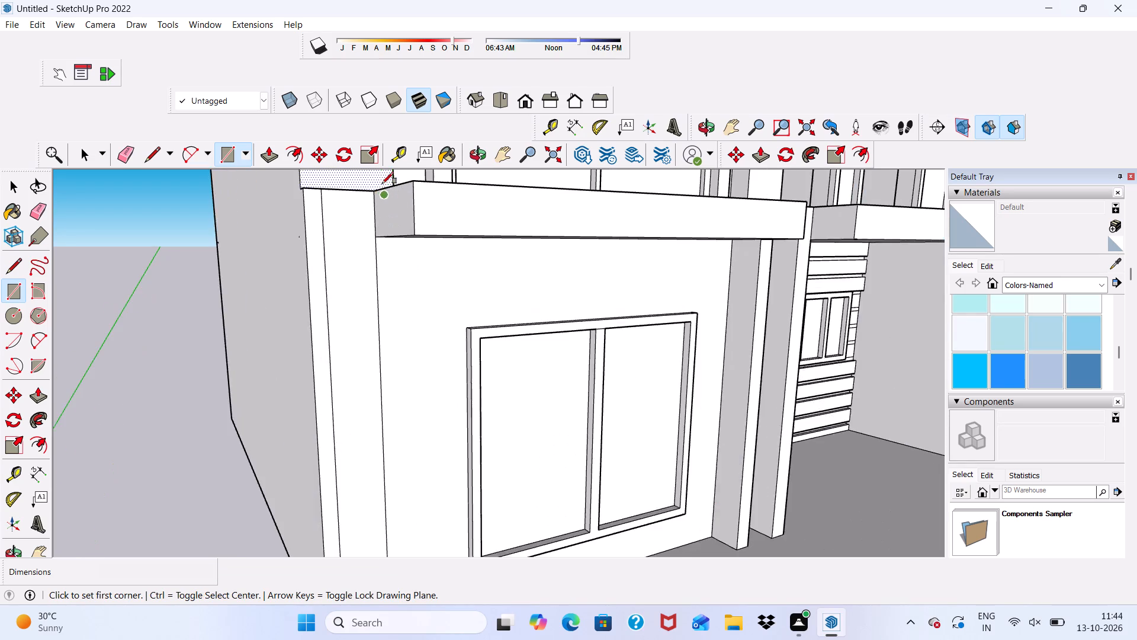
pyautogui.scroll(4, 373, 187)
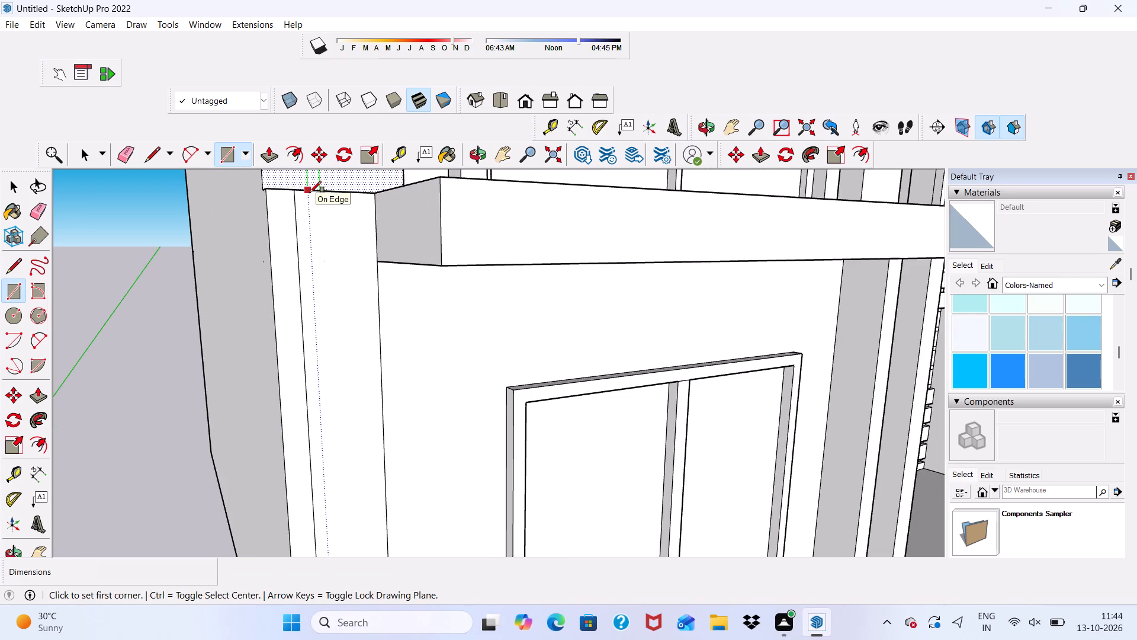
pyautogui.click(310, 193)
pyautogui.scroll(-6, 320, 194)
pyautogui.scroll(-4, 329, 287)
pyautogui.moveTo(349, 357); pyautogui.dragTo(323, 374, button='middle')
pyautogui.scroll(6, 323, 401)
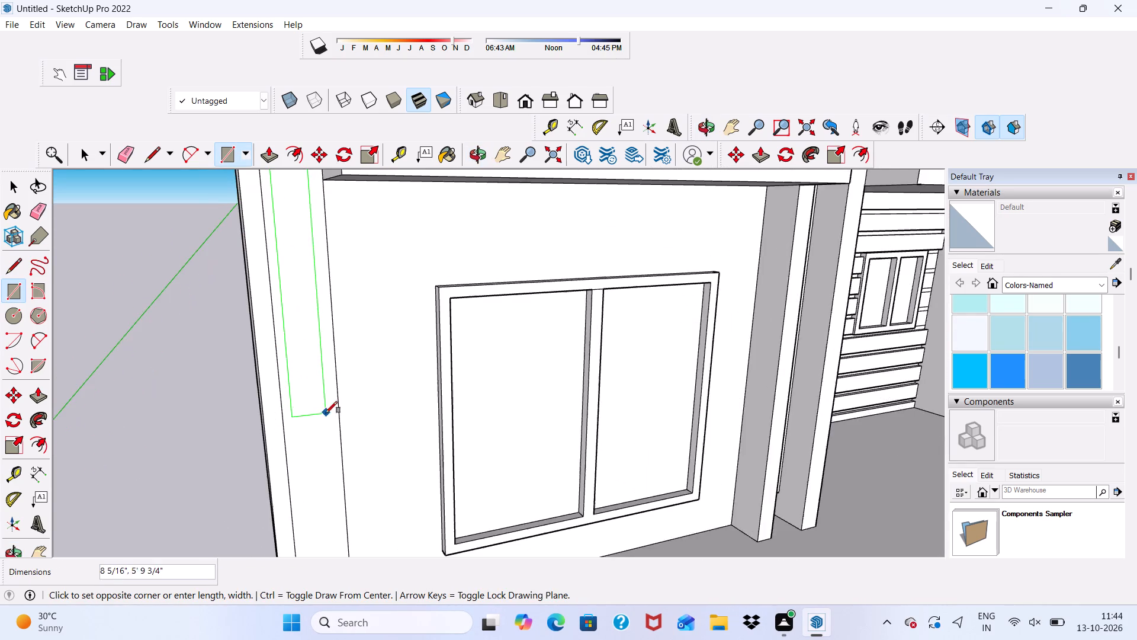
pyautogui.scroll(-6, 331, 454)
pyautogui.scroll(-5, 298, 391)
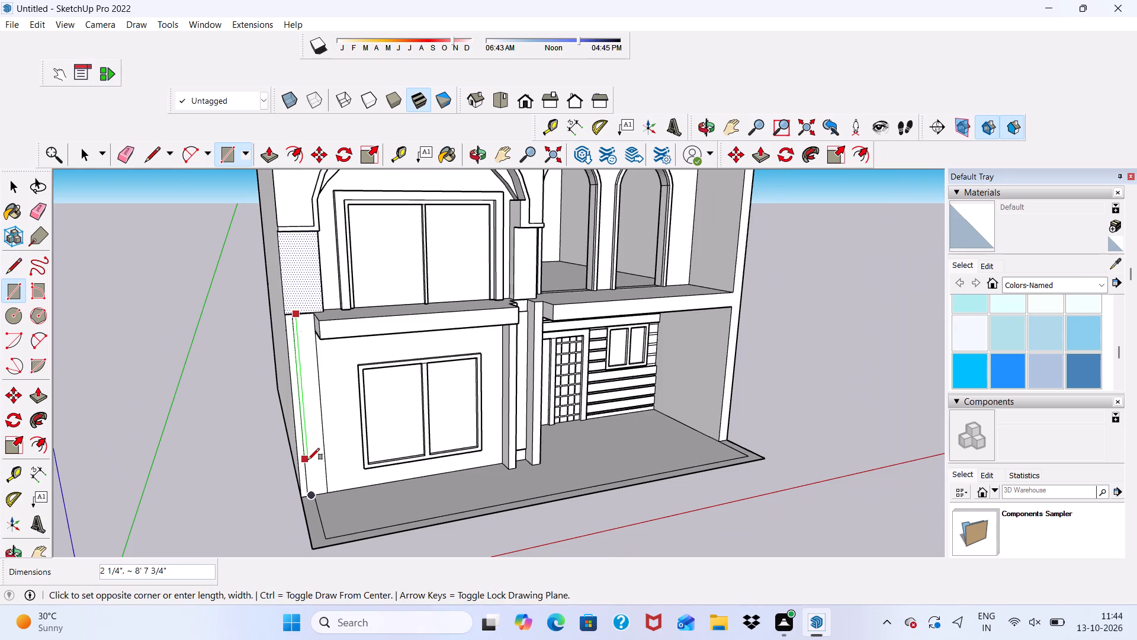
pyautogui.moveTo(308, 460); pyautogui.dragTo(303, 423, button='middle')
pyautogui.scroll(7, 320, 438)
pyautogui.scroll(2, 298, 508)
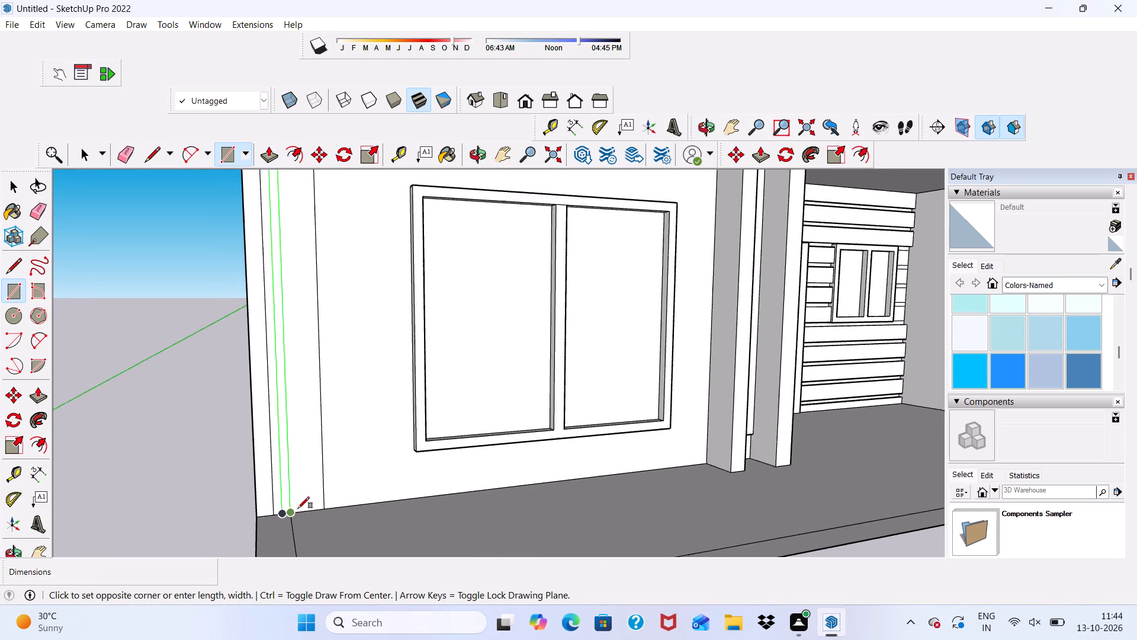
pyautogui.scroll(3, 298, 508)
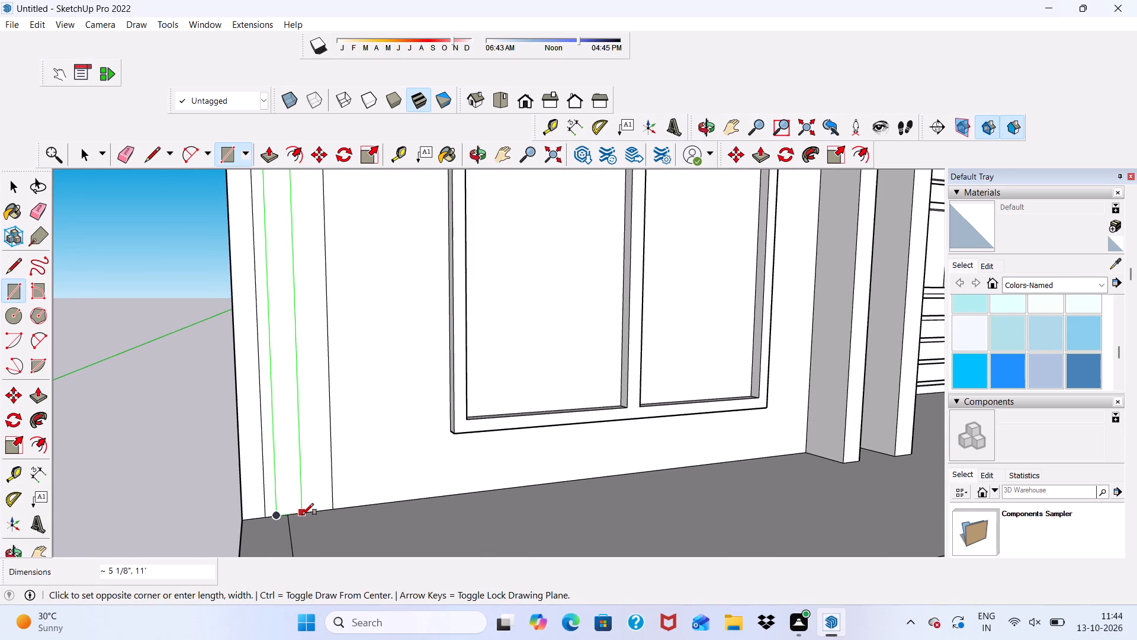
pyautogui.scroll(5, 300, 521)
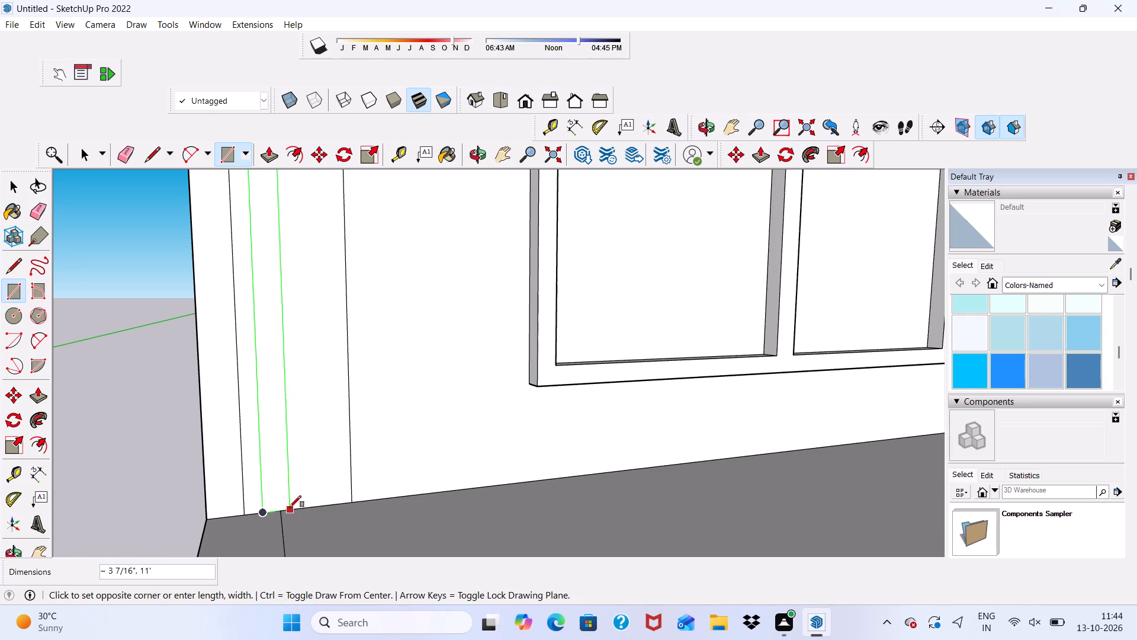
pyautogui.click(290, 507)
# Draw a third vertical rectangle about 4 1/8" wide and 11' tall along the ground-floor corner strip's inner edge, from top to floor.
pyautogui.scroll(-14, 292, 506)
pyautogui.scroll(8, 310, 257)
pyautogui.scroll(2, 316, 181)
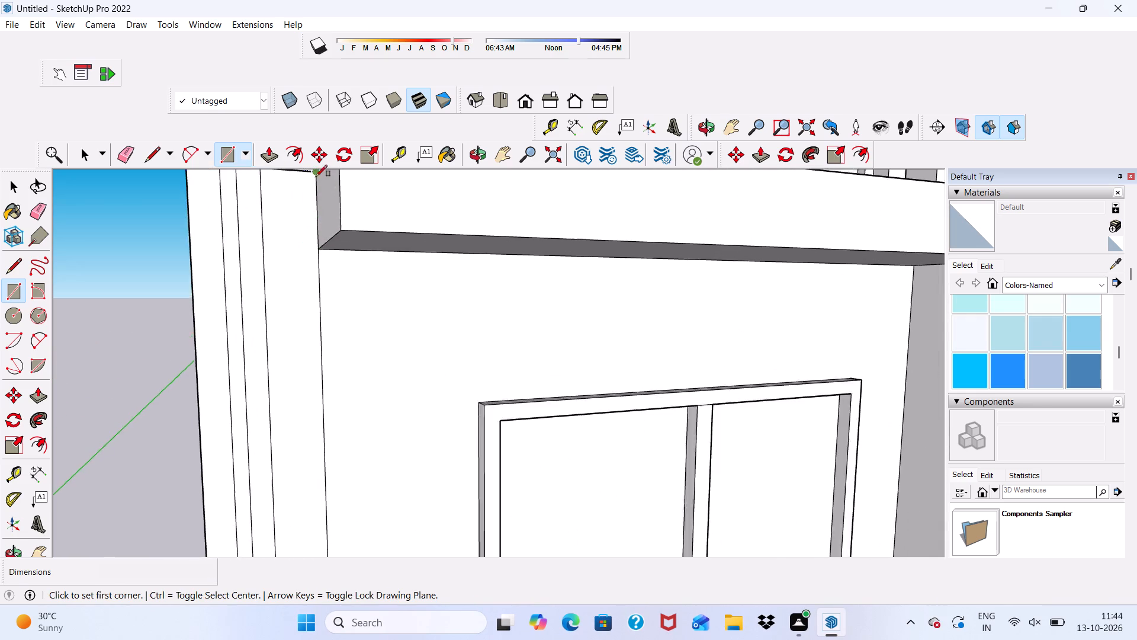
pyautogui.scroll(4, 316, 177)
pyautogui.scroll(-7, 304, 197)
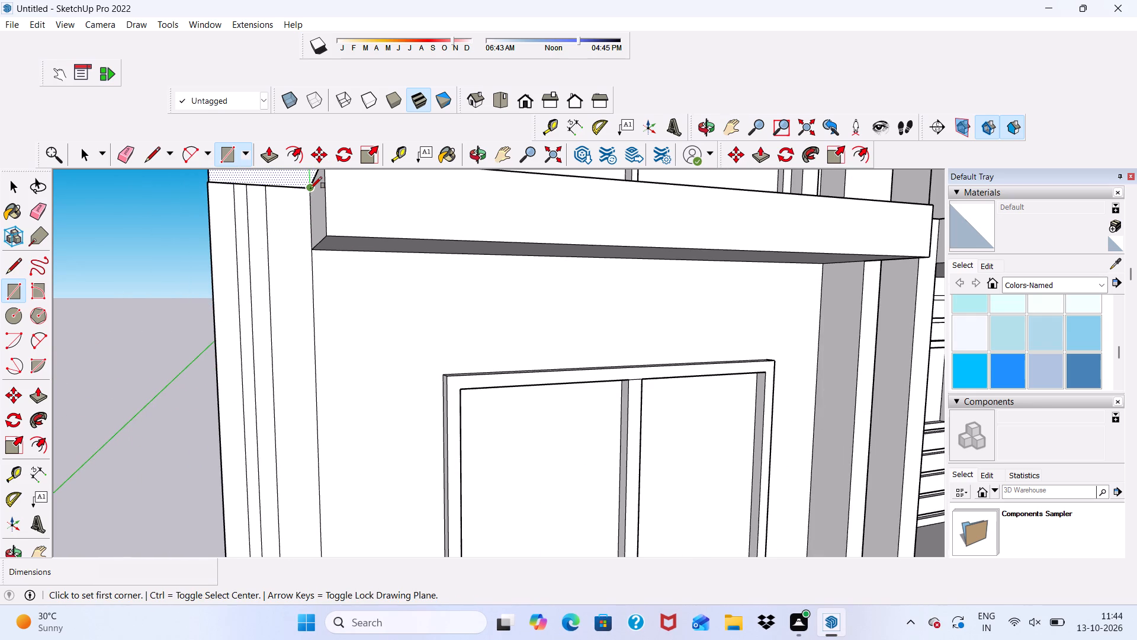
pyautogui.click(310, 188)
pyautogui.scroll(-5, 280, 212)
pyautogui.scroll(2, 288, 310)
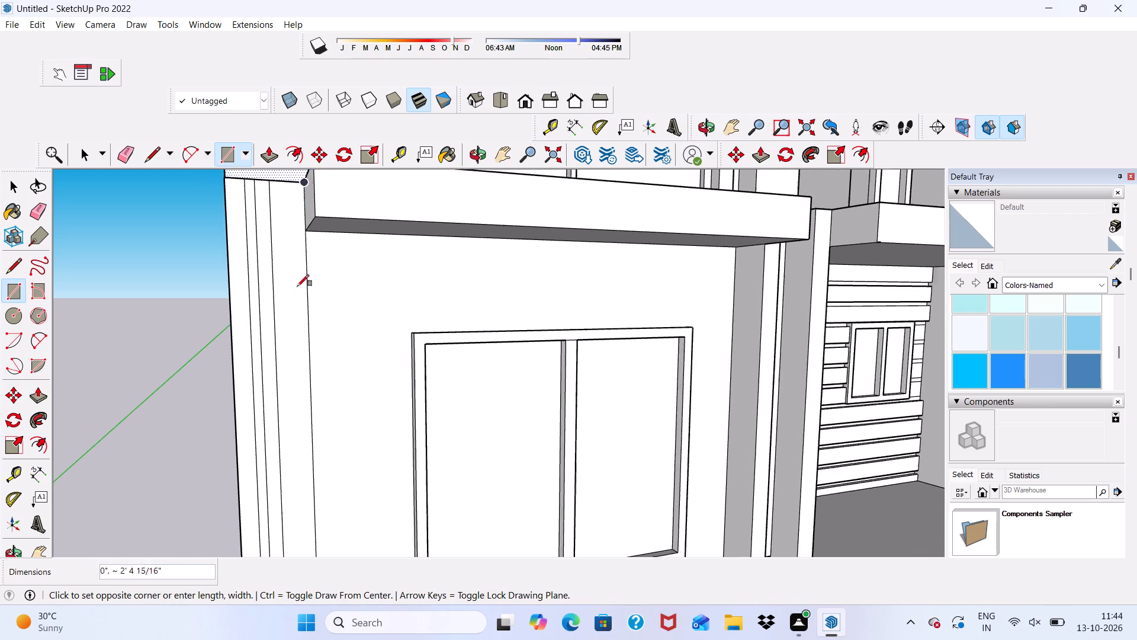
pyautogui.scroll(2, 297, 286)
pyautogui.scroll(-12, 284, 307)
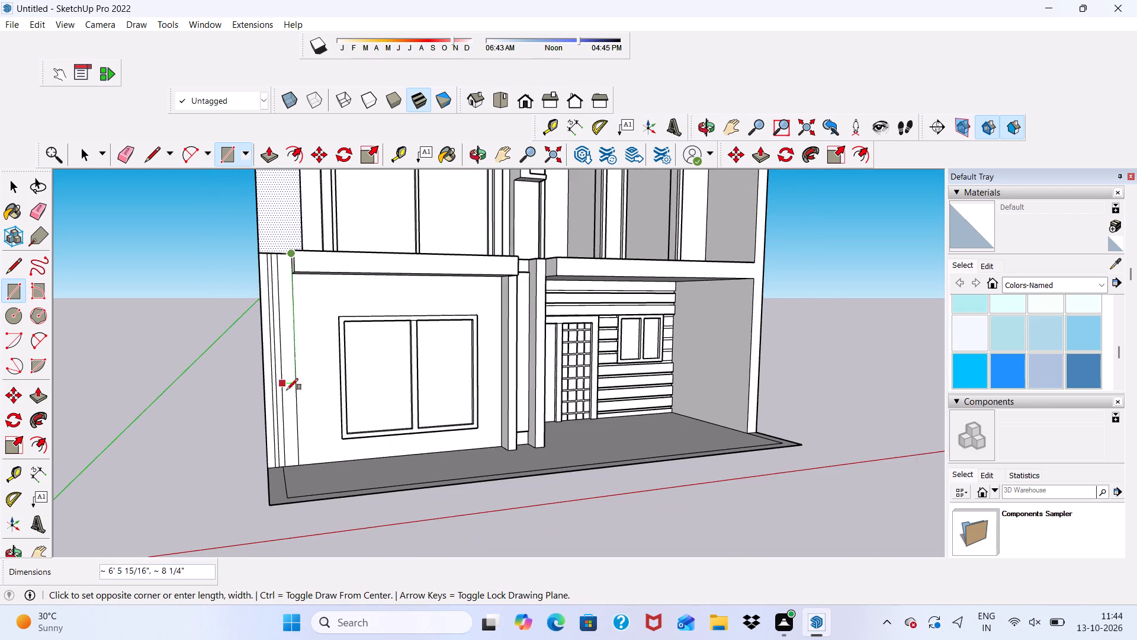
pyautogui.scroll(8, 290, 417)
pyautogui.scroll(-3, 294, 461)
pyautogui.scroll(6, 290, 498)
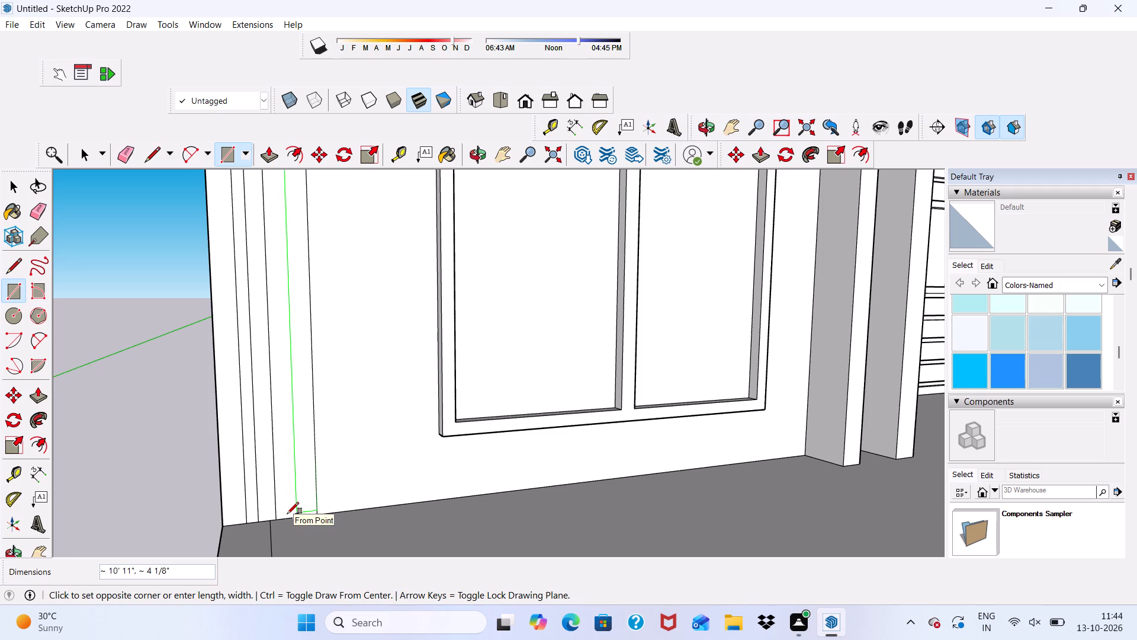
pyautogui.scroll(7, 293, 512)
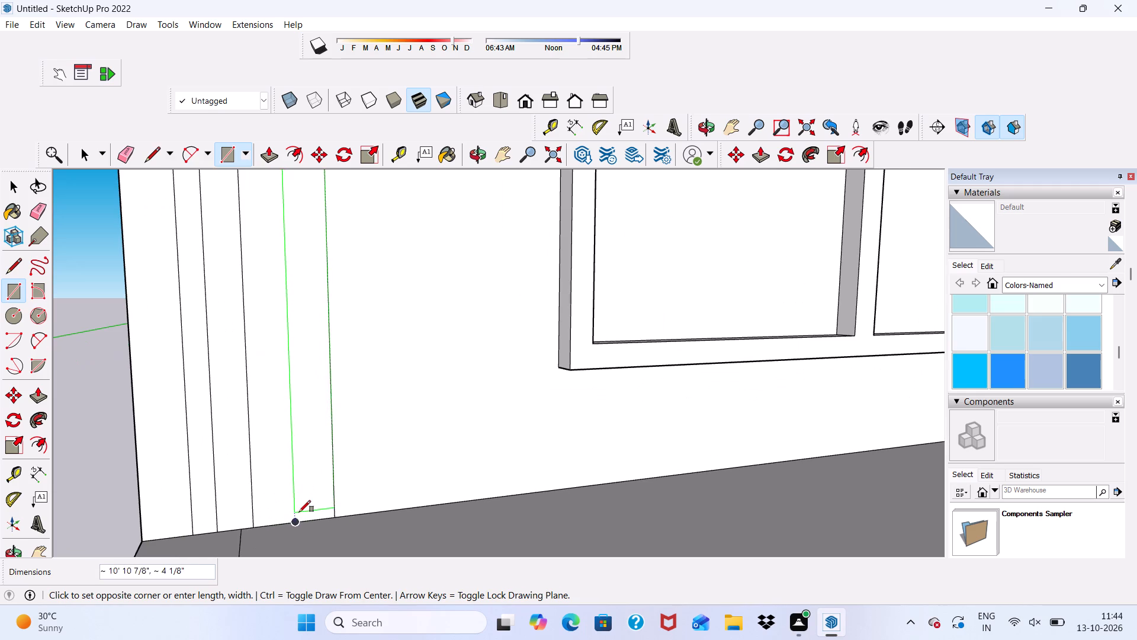
pyautogui.click(291, 521)
pyautogui.scroll(-14, 230, 445)
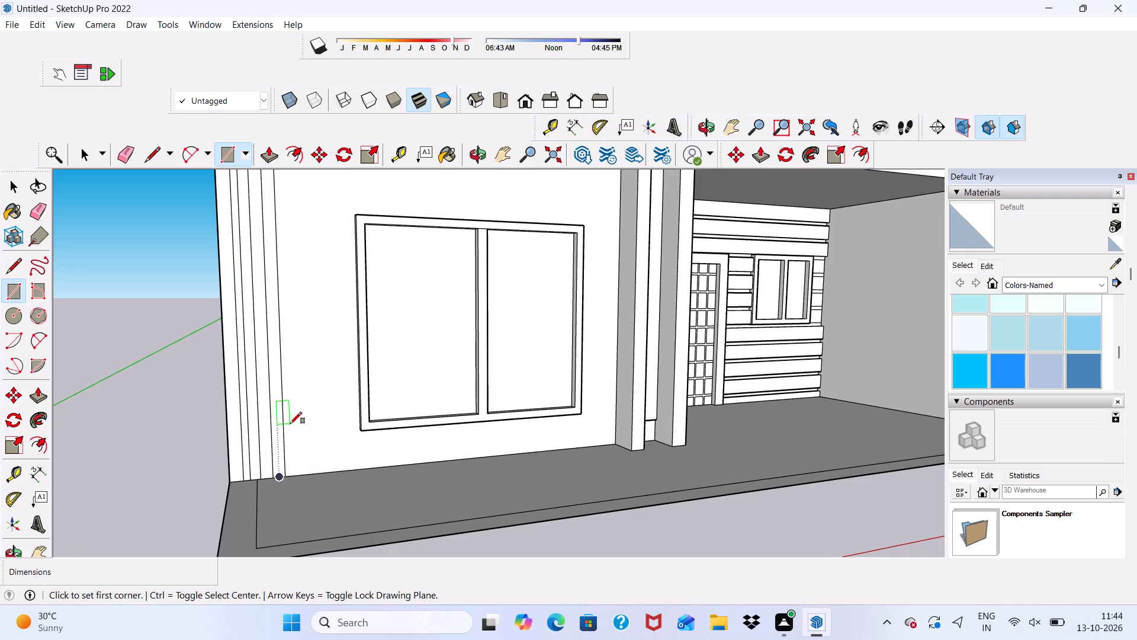
pyautogui.press('space')
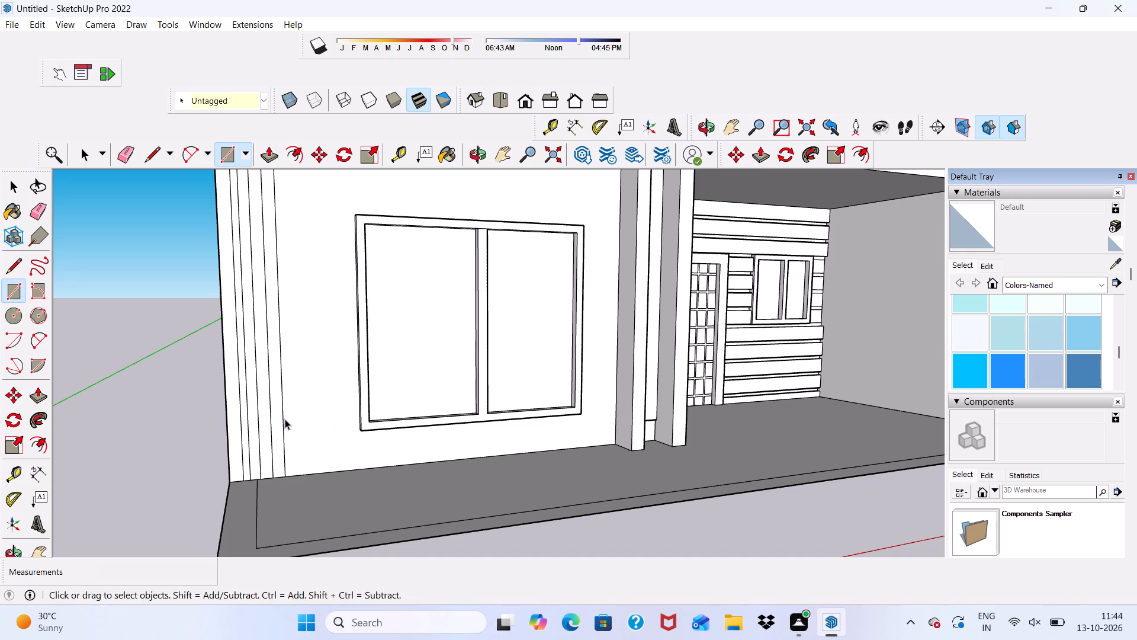
# Pull the outermost vertical band of the ground-floor corner strip out 3".
pyautogui.click(270, 153)
pyautogui.scroll(6, 217, 231)
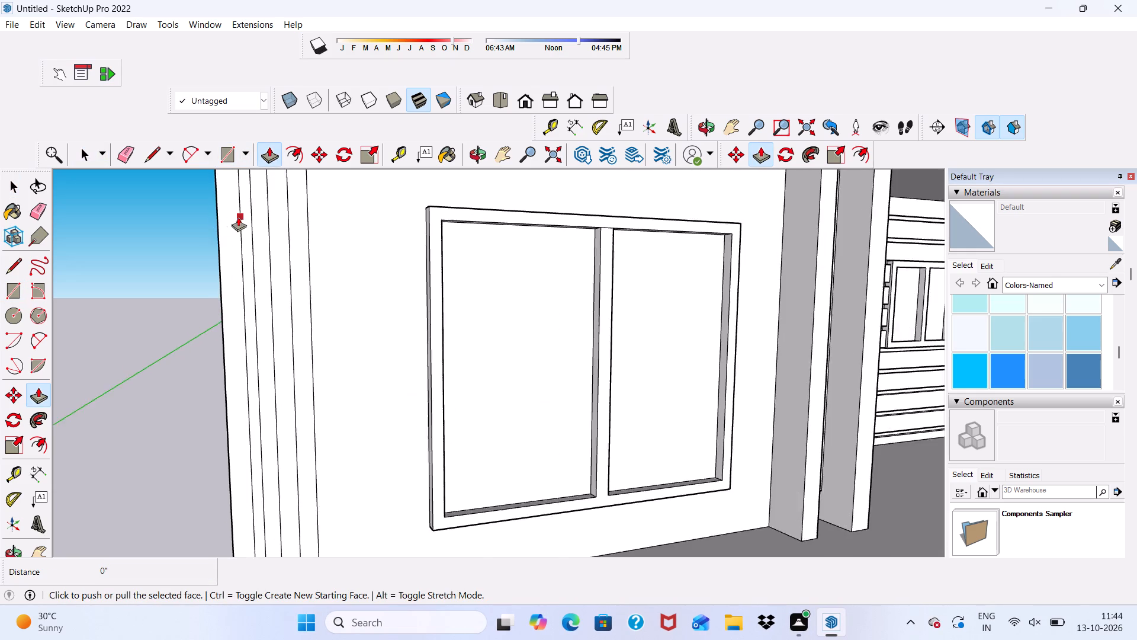
pyautogui.scroll(4, 238, 217)
pyautogui.press('space')
pyautogui.click(230, 215)
pyautogui.click(271, 143)
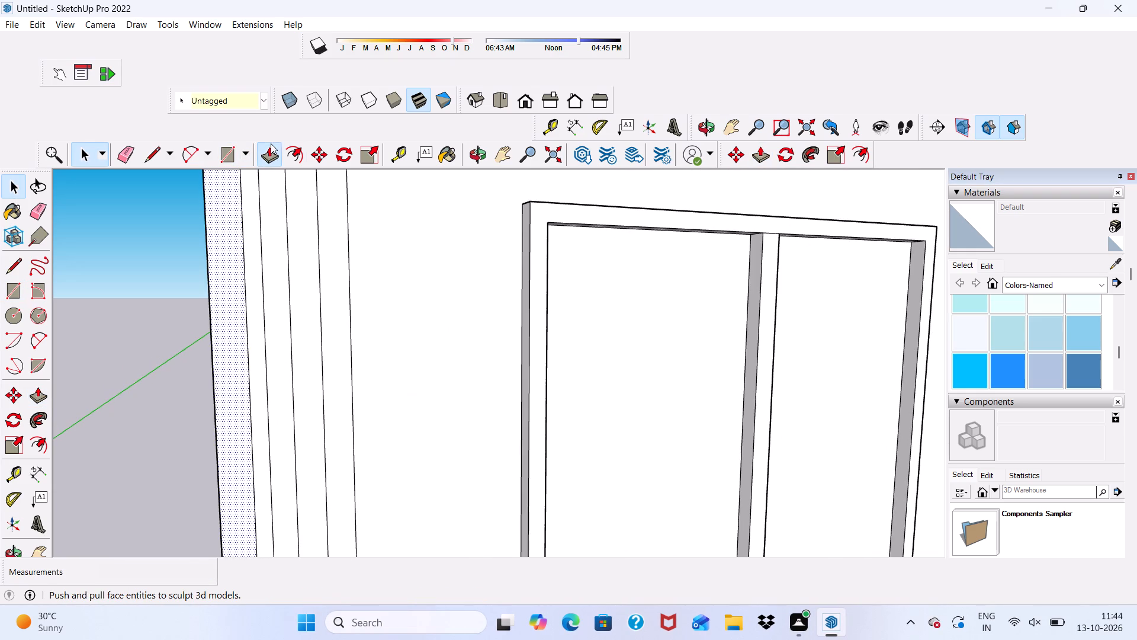
pyautogui.click(229, 212)
pyautogui.scroll(-2, 207, 203)
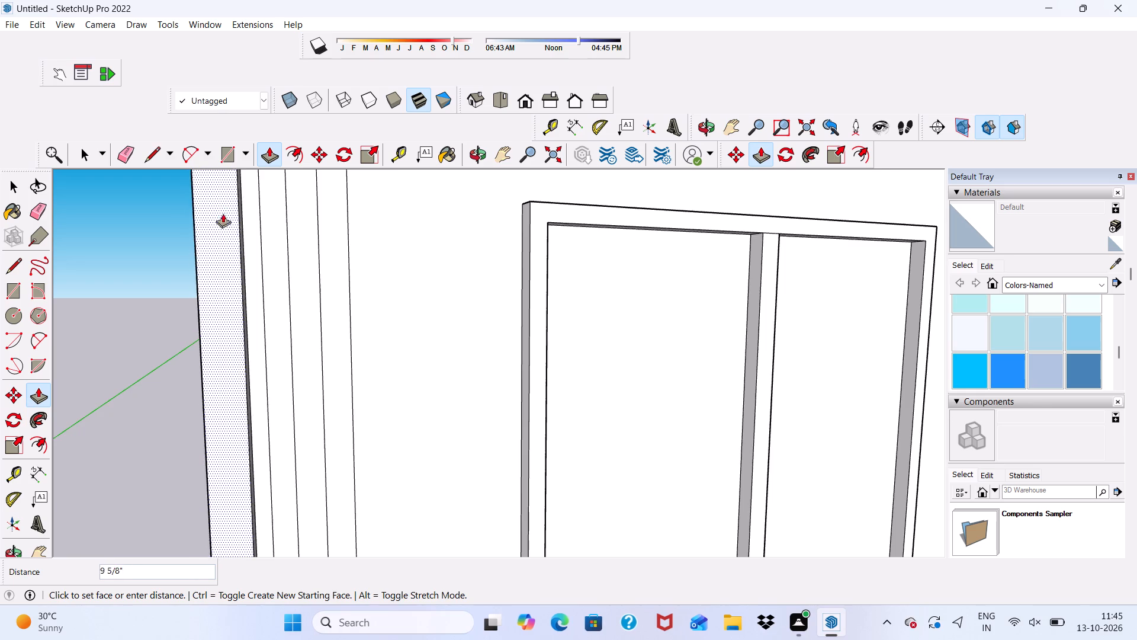
pyautogui.scroll(-2, 223, 213)
pyautogui.moveTo(223, 215); pyautogui.dragTo(111, 339, button='middle')
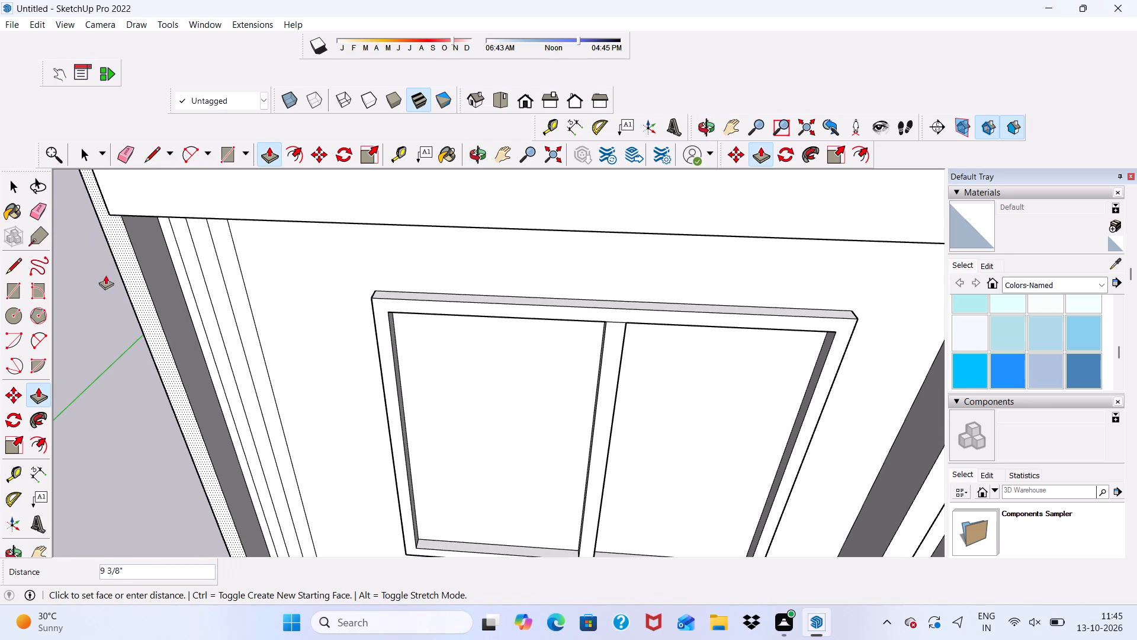
pyautogui.press('3')
pyautogui.hotkey('shift', '"')
pyautogui.press('Return')
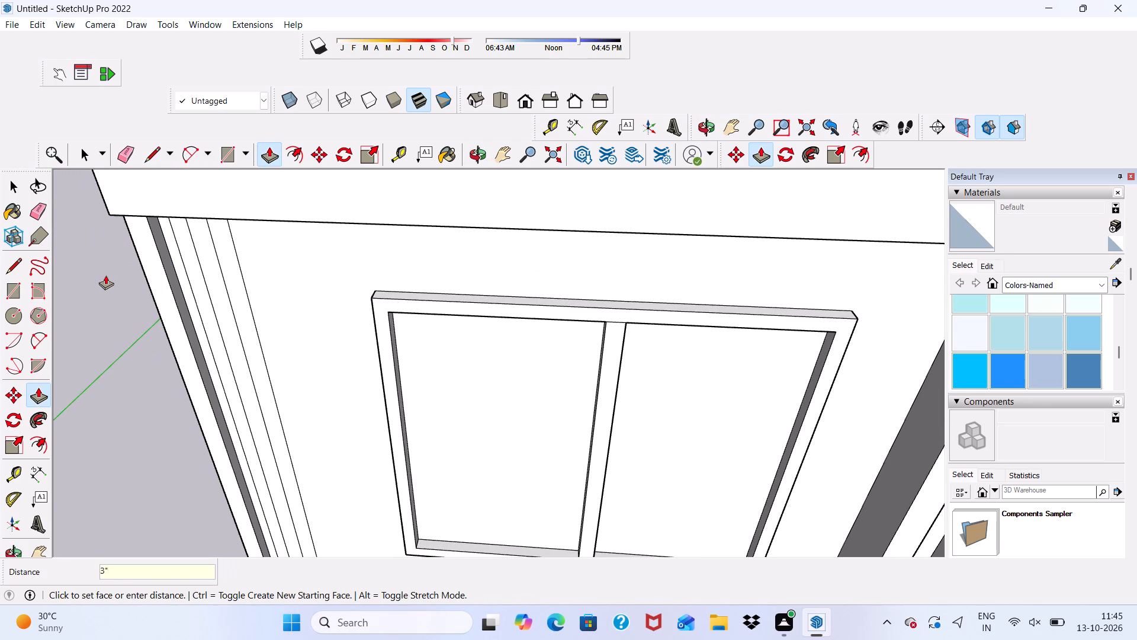
# Pull the middle and innermost vertical bands of the corner strip out 3" to match the outer band.
pyautogui.scroll(4, 178, 303)
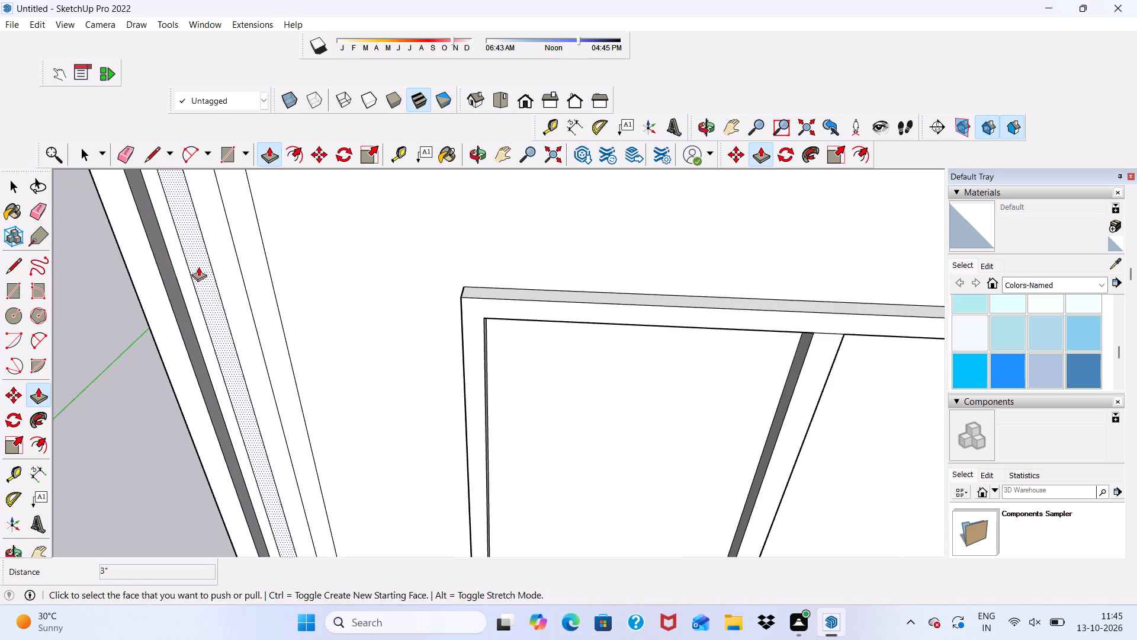
pyautogui.click(198, 267)
pyautogui.scroll(-1, 146, 257)
pyautogui.moveTo(146, 257); pyautogui.dragTo(272, 283, button='middle')
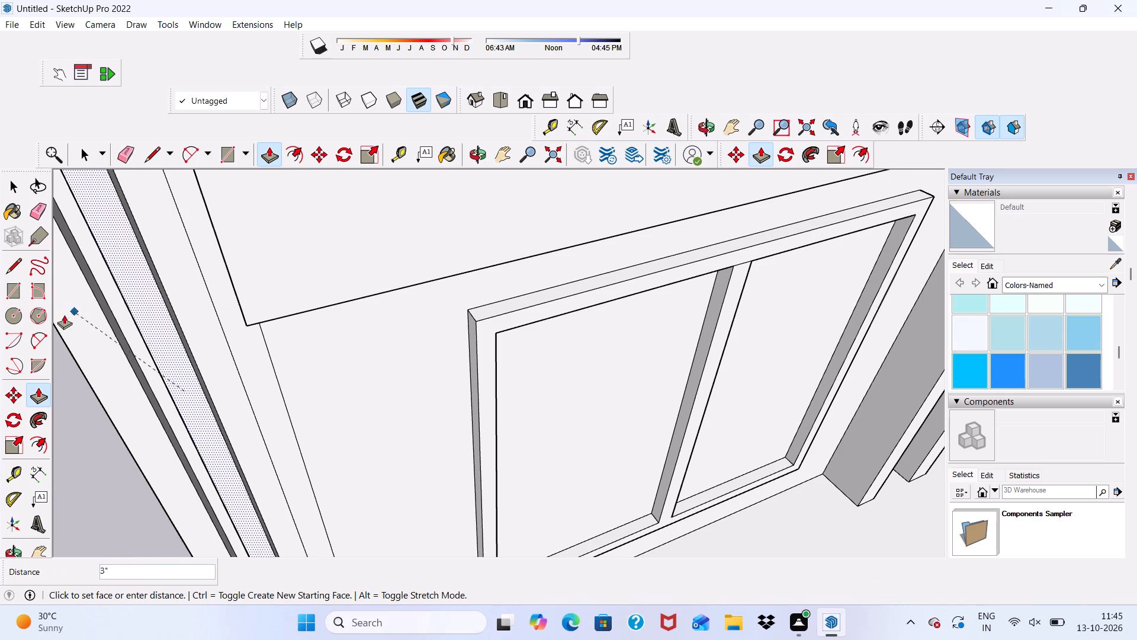
pyautogui.click(99, 342)
pyautogui.scroll(-1, 117, 347)
pyautogui.moveTo(117, 347); pyautogui.dragTo(130, 222, button='middle')
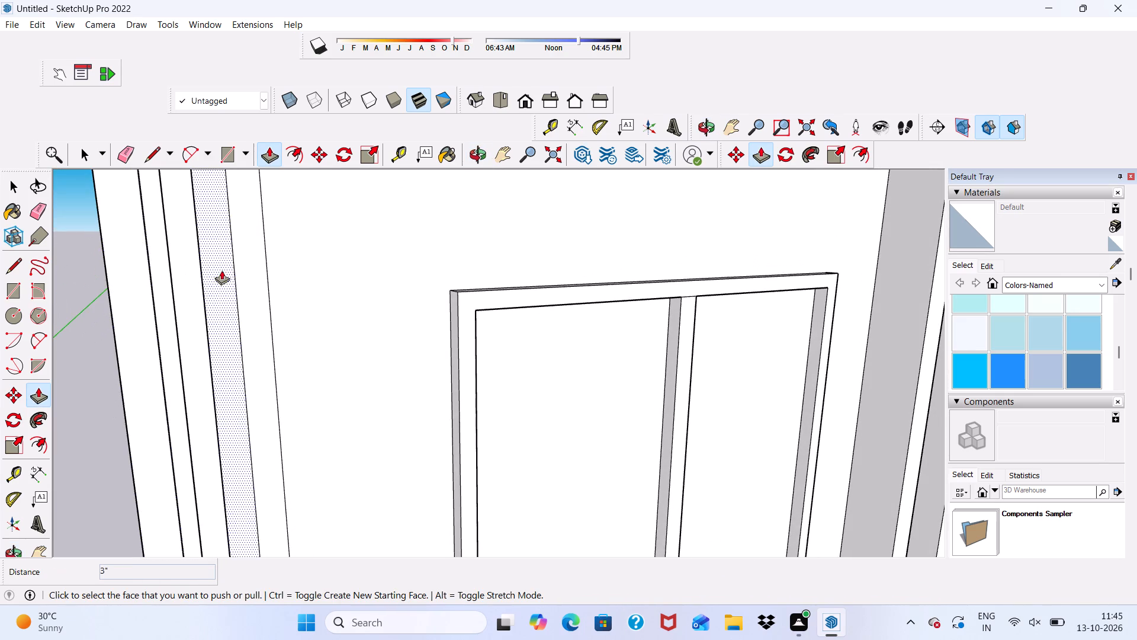
pyautogui.click(243, 276)
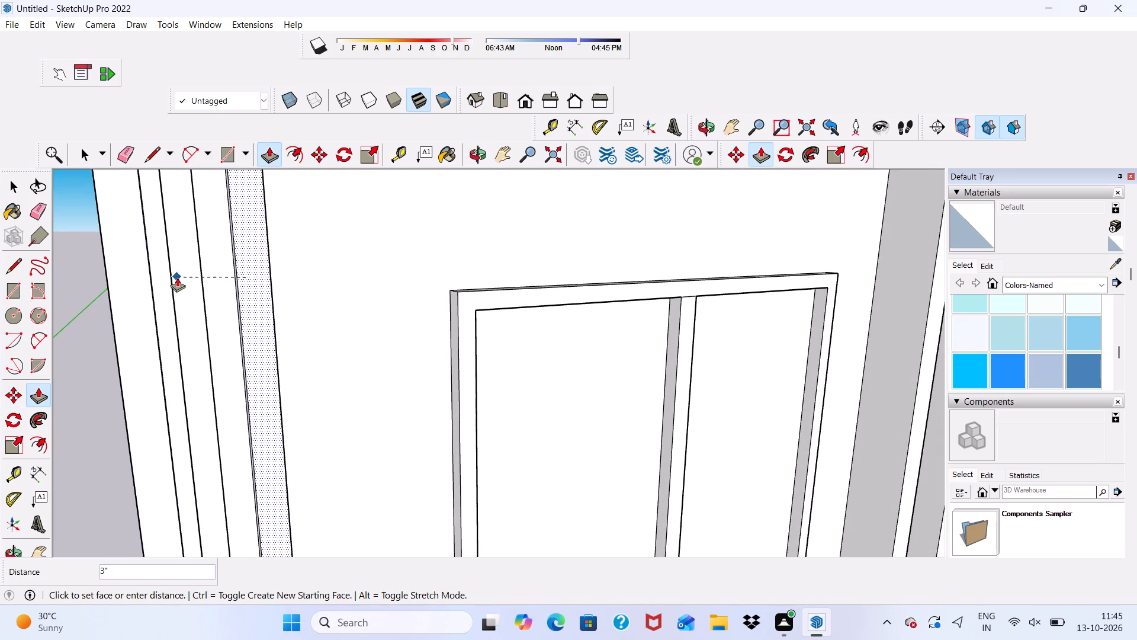
pyautogui.click(177, 277)
# Pull the front face of the upper-floor corner pier out about 3 3/8" above the banded ground-floor strip.
pyautogui.moveTo(192, 293); pyautogui.dragTo(77, 370, button='middle')
pyautogui.scroll(1, 78, 344)
pyautogui.scroll(-12, 83, 327)
pyautogui.moveTo(189, 371); pyautogui.dragTo(213, 325, button='middle')
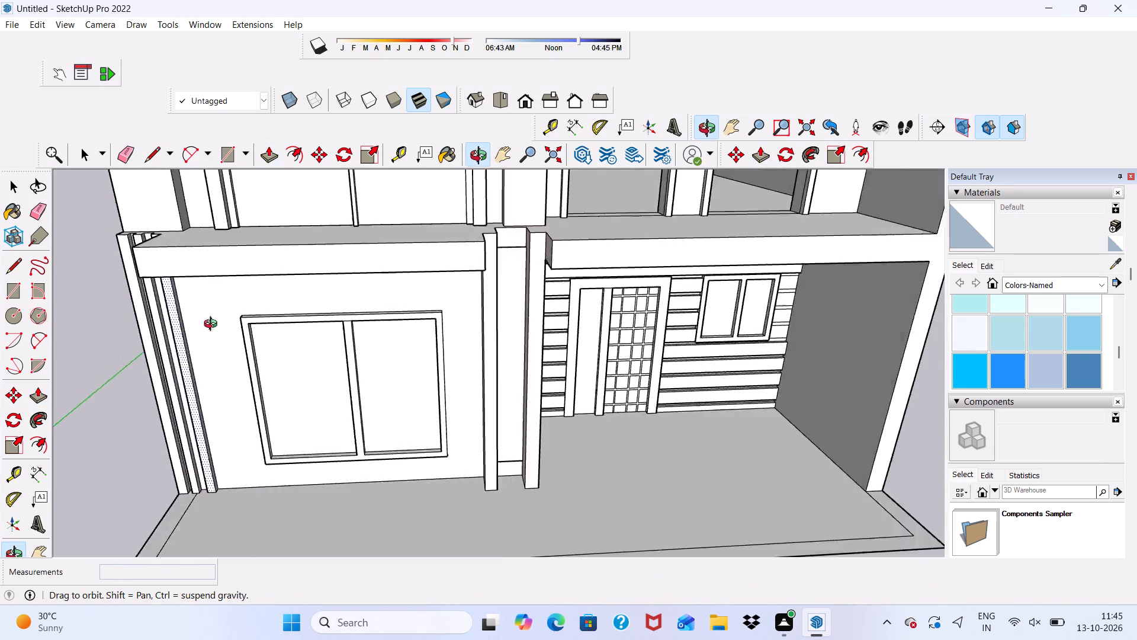
pyautogui.moveTo(213, 325); pyautogui.dragTo(379, 295, button='middle')
pyautogui.scroll(-1, 379, 295)
pyautogui.scroll(6, 272, 193)
pyautogui.scroll(2, 302, 229)
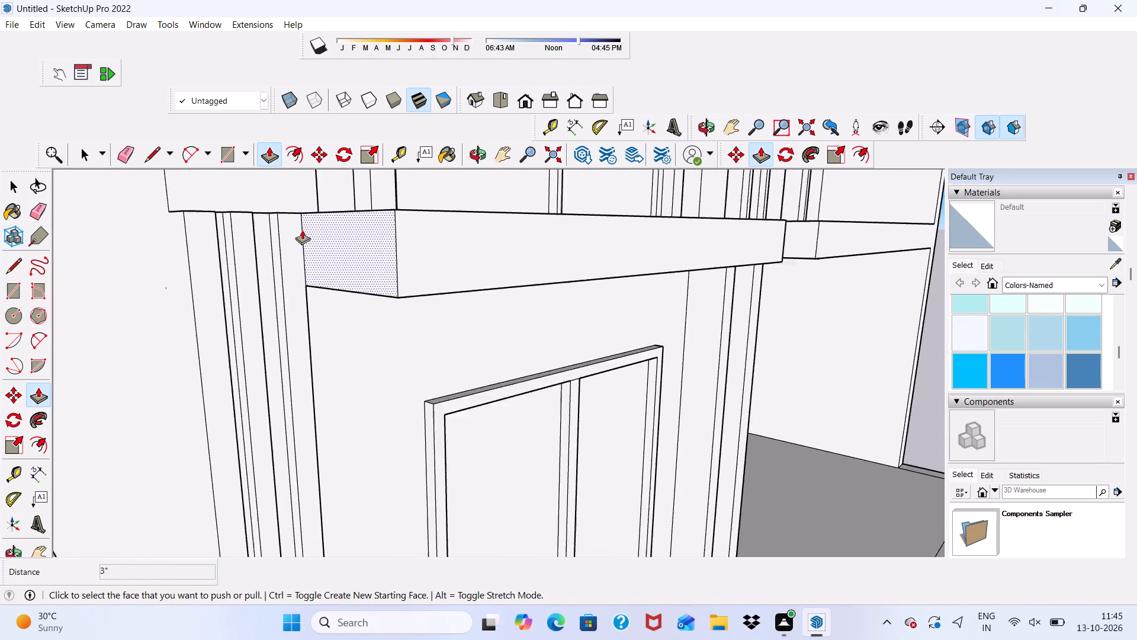
pyautogui.scroll(4, 302, 230)
pyautogui.scroll(-4, 302, 230)
pyautogui.moveTo(275, 264); pyautogui.dragTo(102, 217, button='middle')
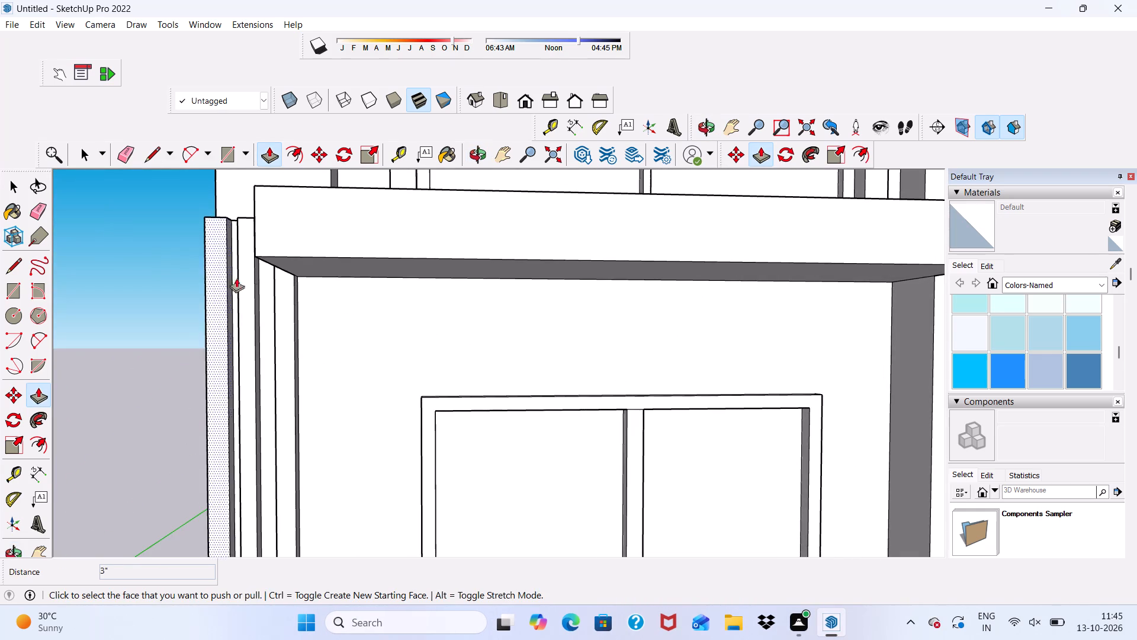
pyautogui.scroll(5, 243, 190)
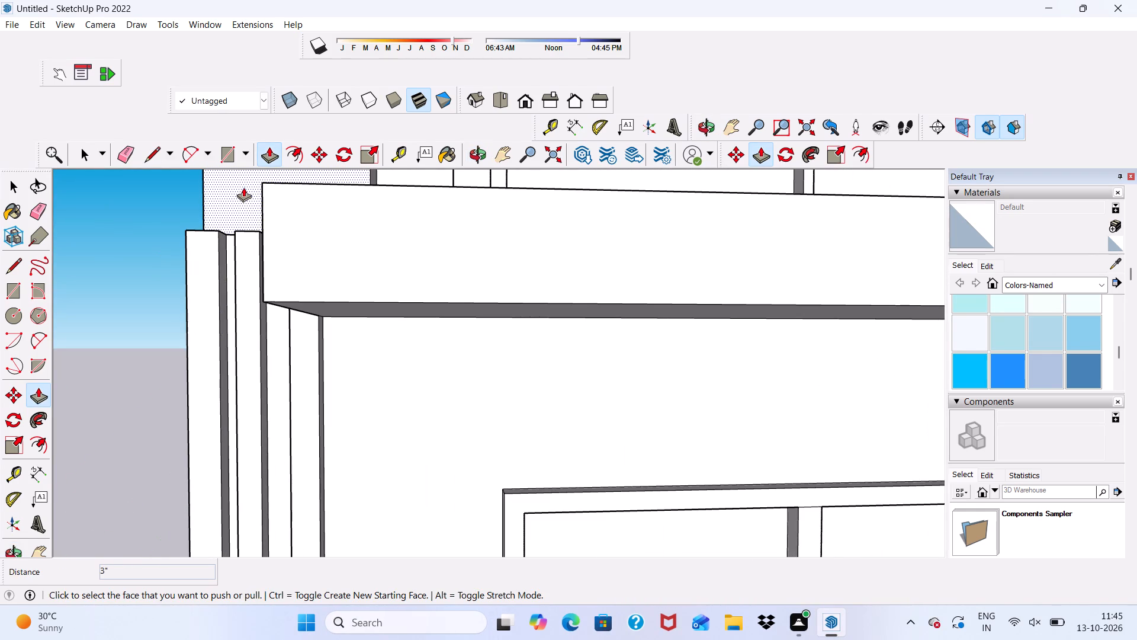
pyautogui.scroll(-6, 245, 196)
pyautogui.scroll(1, 258, 239)
pyautogui.moveTo(258, 238); pyautogui.dragTo(237, 381, button='middle')
pyautogui.press('space')
pyautogui.click(269, 209)
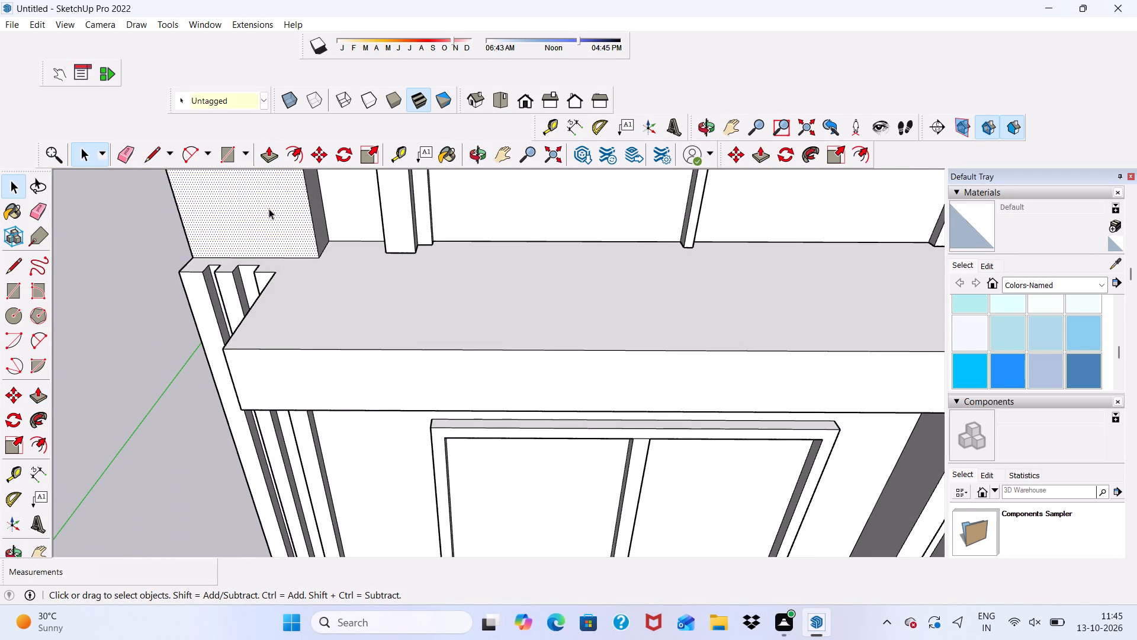
pyautogui.click(272, 153)
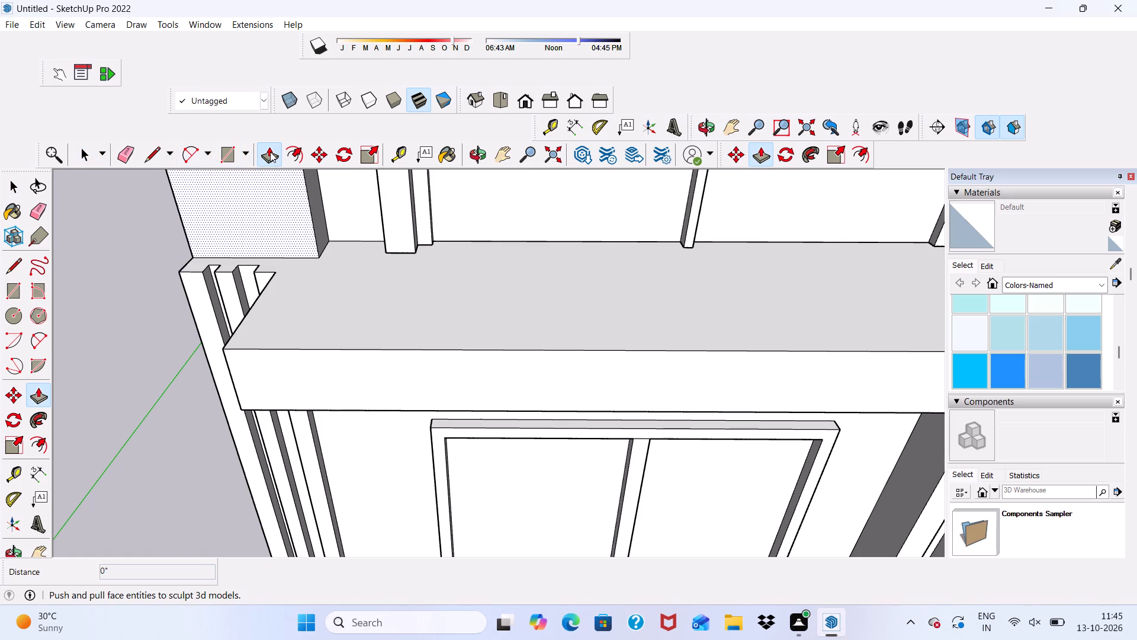
pyautogui.click(212, 195)
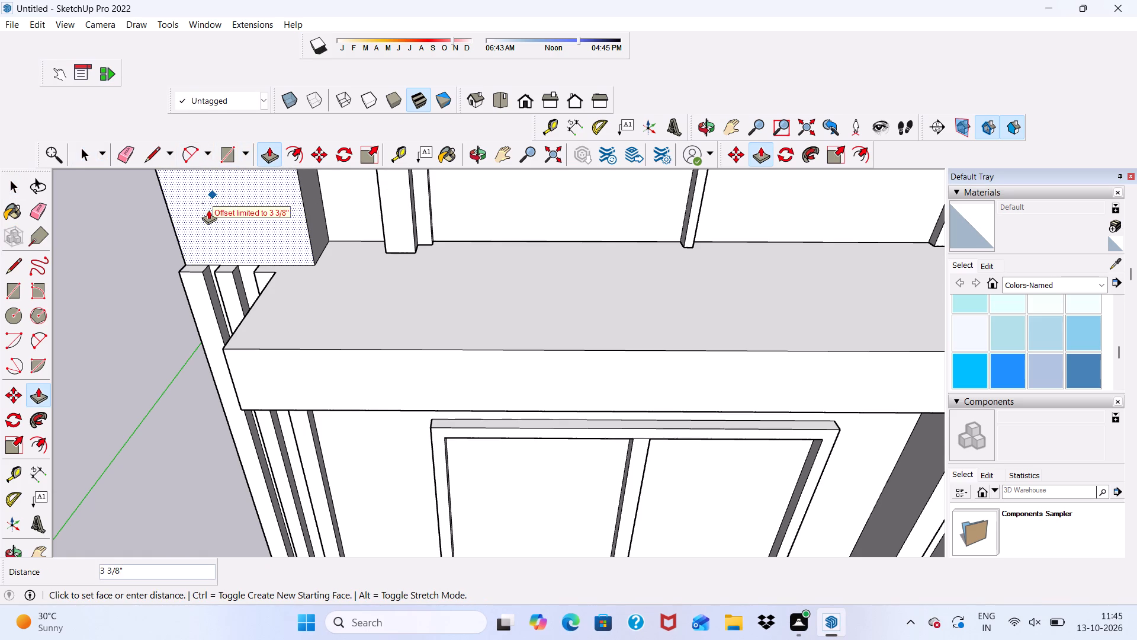
pyautogui.click(186, 267)
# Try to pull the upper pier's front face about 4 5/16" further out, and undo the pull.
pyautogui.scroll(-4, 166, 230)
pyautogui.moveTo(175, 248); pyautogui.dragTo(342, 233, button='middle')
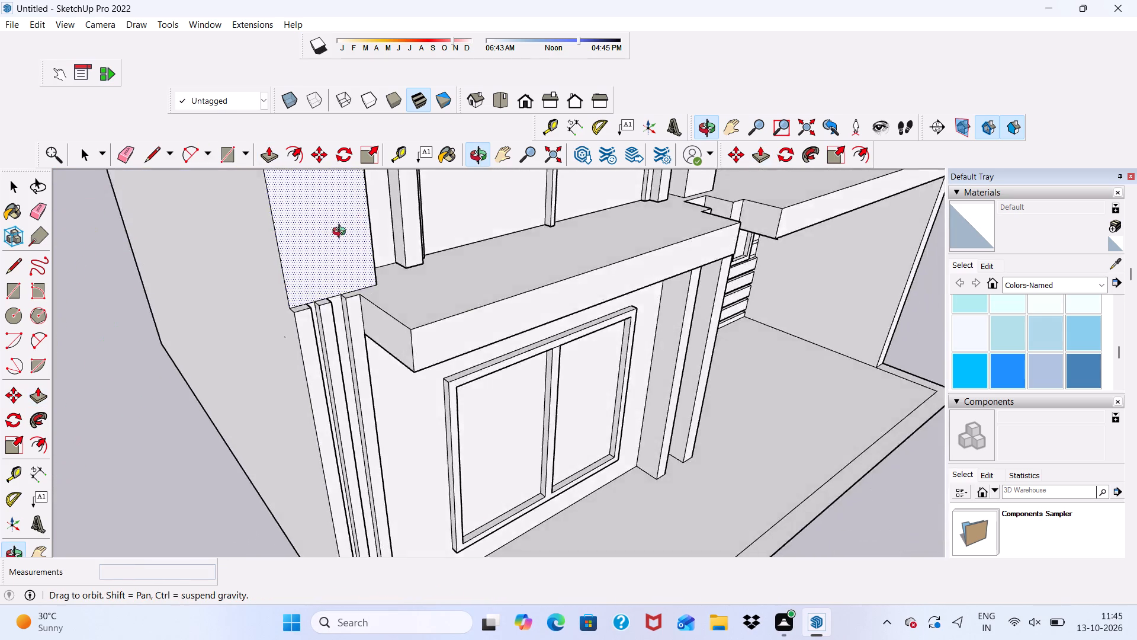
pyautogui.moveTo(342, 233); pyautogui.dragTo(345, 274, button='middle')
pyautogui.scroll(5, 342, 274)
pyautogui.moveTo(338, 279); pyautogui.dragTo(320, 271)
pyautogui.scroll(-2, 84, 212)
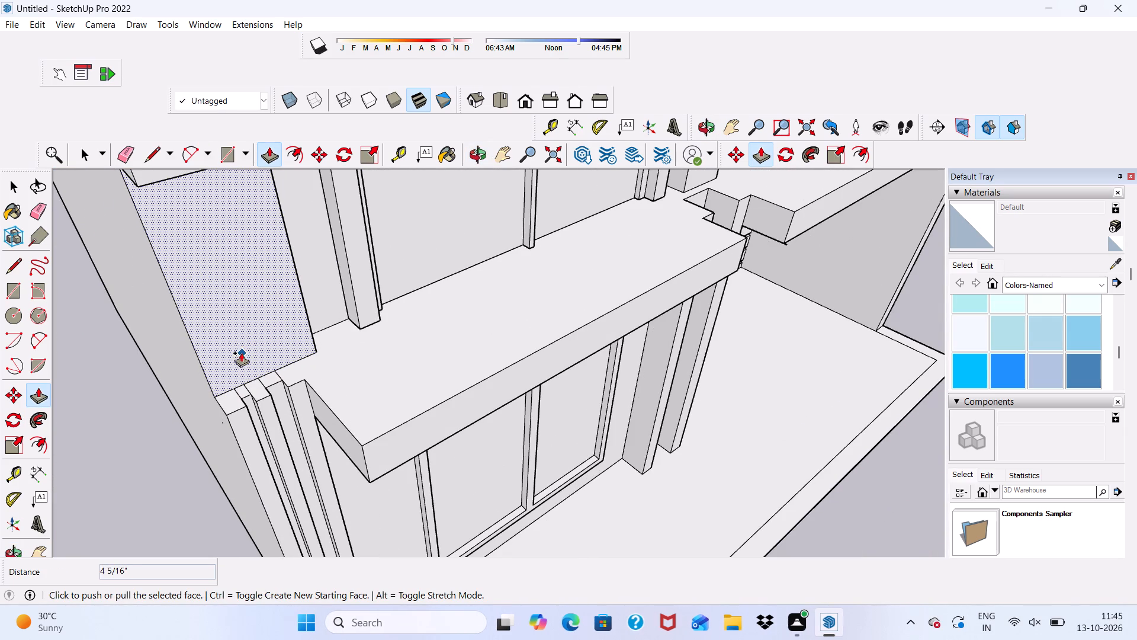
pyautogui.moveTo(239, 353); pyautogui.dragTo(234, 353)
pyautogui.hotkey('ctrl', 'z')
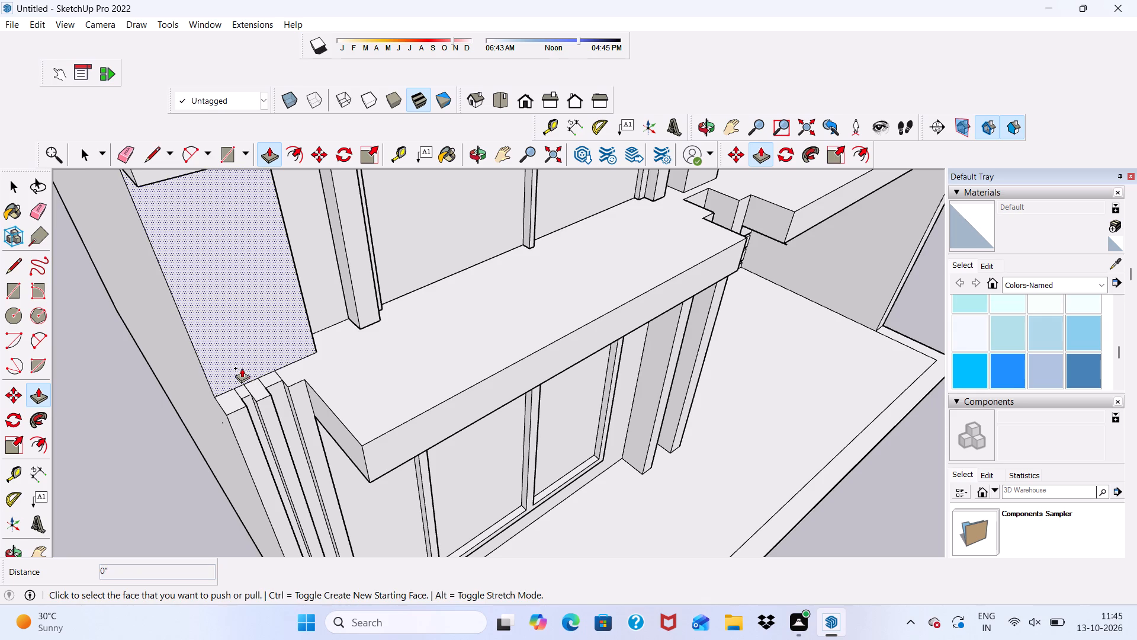
# Pull the upper pier's front face out about 7 5/16" as a new face, referencing the edge of the raised bands below.
pyautogui.click(232, 357)
pyautogui.scroll(-1, 274, 354)
pyautogui.moveTo(274, 354); pyautogui.dragTo(34, 361, button='middle')
pyautogui.click(280, 204)
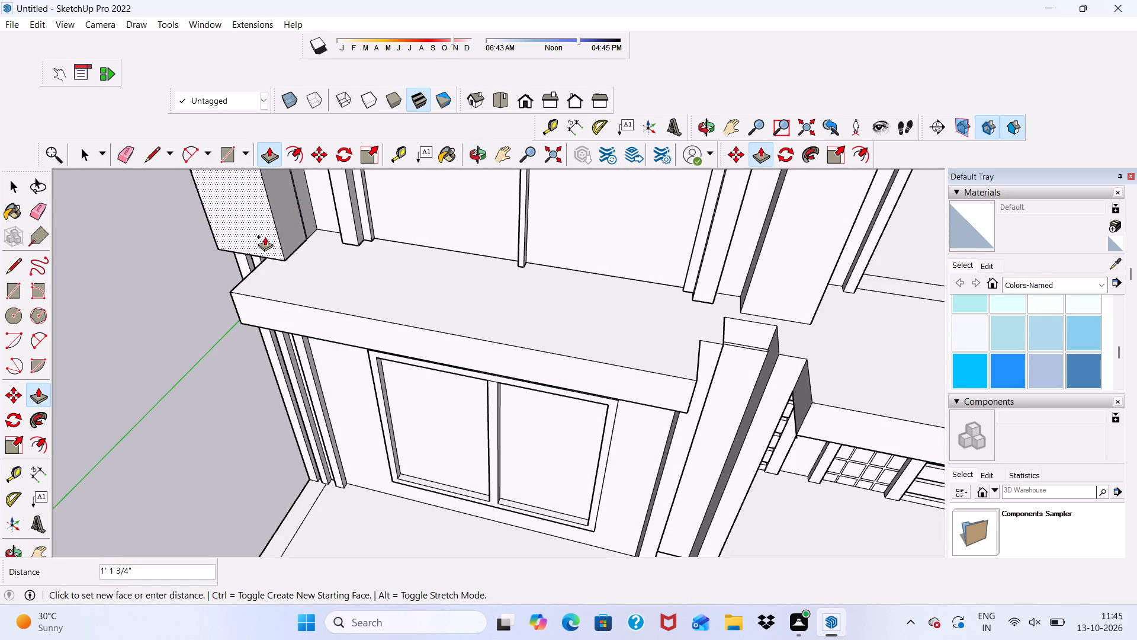
pyautogui.moveTo(282, 239); pyautogui.dragTo(408, 244, button='middle')
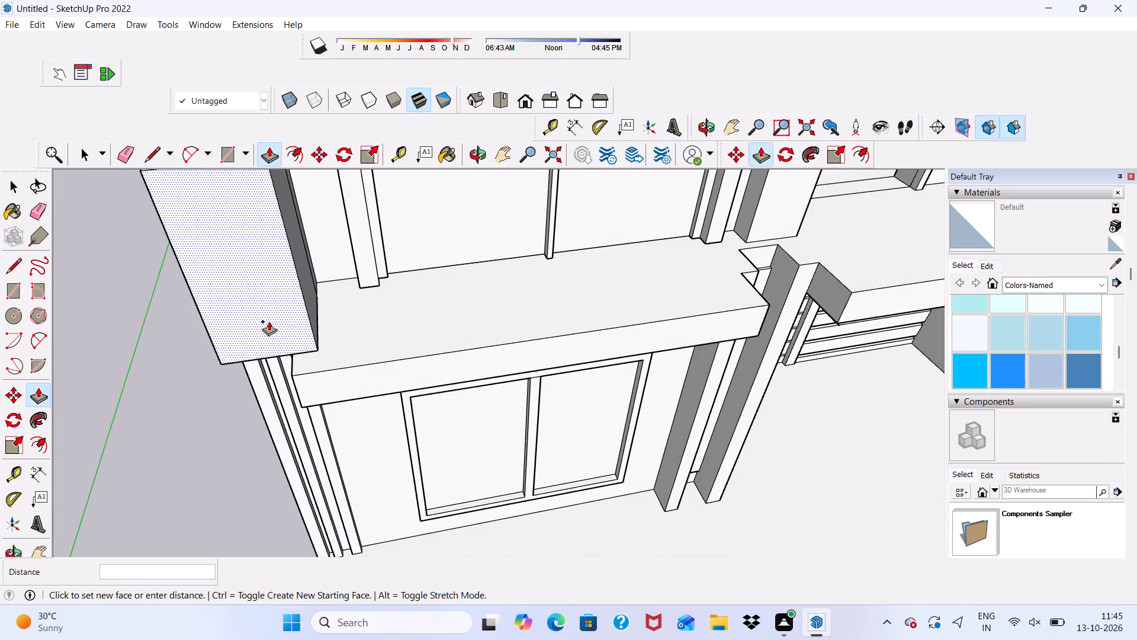
pyautogui.scroll(5, 269, 321)
pyautogui.scroll(-6, 267, 288)
pyautogui.moveTo(267, 318); pyautogui.dragTo(349, 240, button='middle')
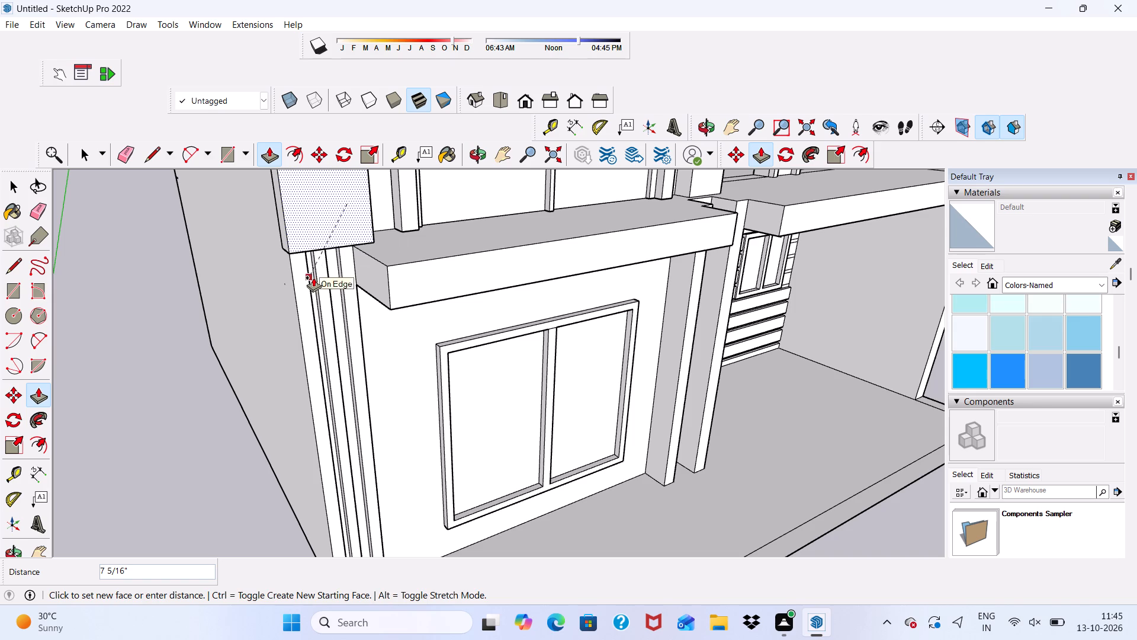
pyautogui.click(313, 277)
# Examine the ground-floor front from several angles, including the banded corner, the upper pier junction, the slab and the entrance bay.
pyautogui.scroll(-1, 317, 263)
pyautogui.moveTo(322, 267); pyautogui.dragTo(147, 260, button='middle')
pyautogui.moveTo(258, 231); pyautogui.dragTo(259, 230, button='middle')
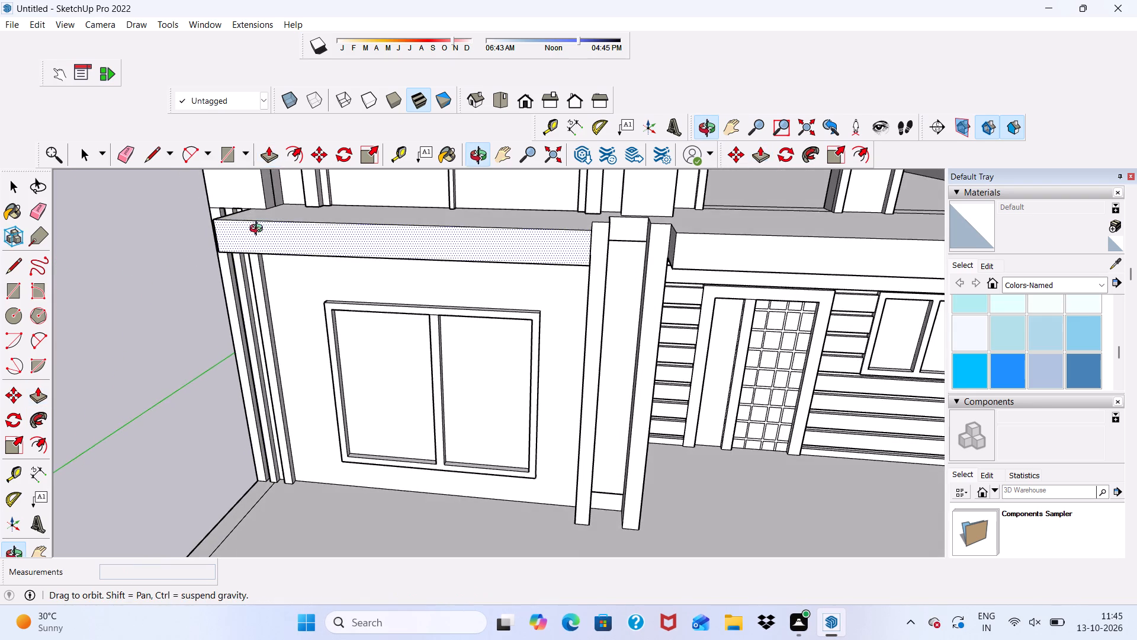
pyautogui.moveTo(259, 230); pyautogui.dragTo(363, 206, button='middle')
pyautogui.scroll(5, 364, 207)
pyautogui.press('space')
pyautogui.scroll(-5, 338, 209)
pyautogui.moveTo(333, 244); pyautogui.dragTo(325, 215, button='middle')
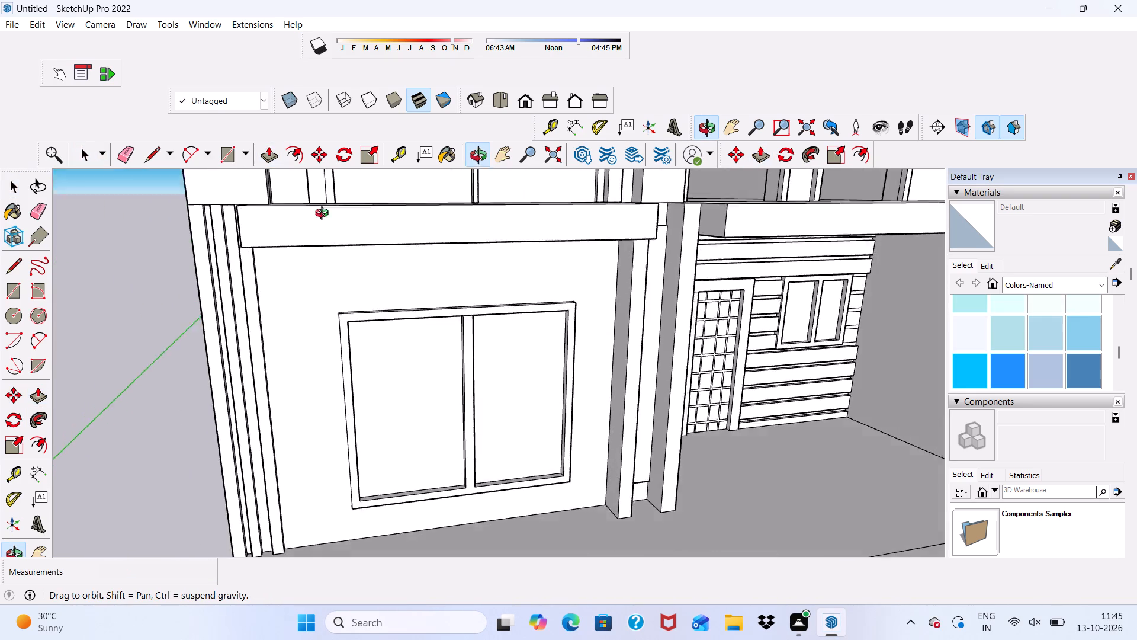
pyautogui.moveTo(325, 215); pyautogui.dragTo(147, 199, button='middle')
pyautogui.scroll(-7, 230, 193)
pyautogui.moveTo(259, 216); pyautogui.dragTo(378, 273, button='middle')
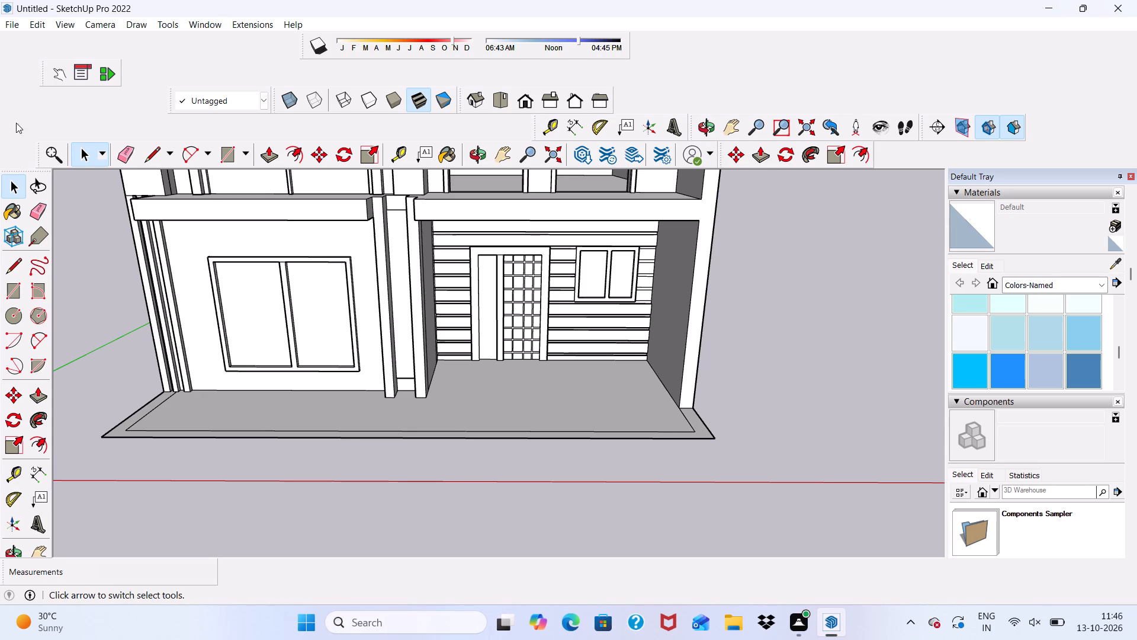
pyautogui.scroll(5, 210, 242)
pyautogui.scroll(-8, 183, 271)
pyautogui.moveTo(191, 238); pyautogui.dragTo(197, 165, button='middle')
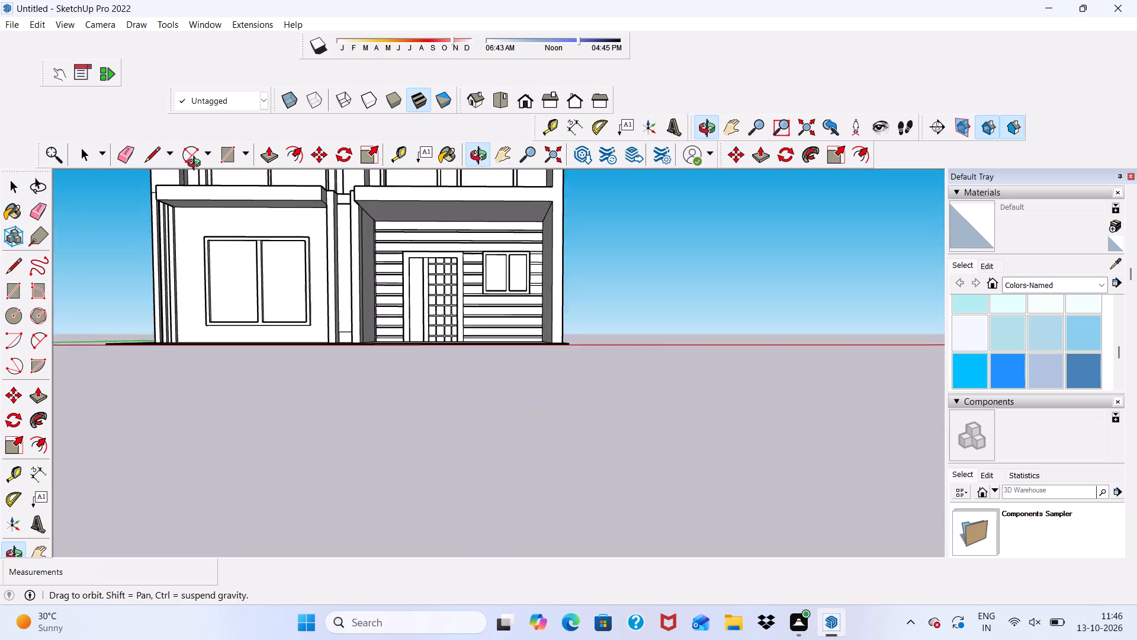
pyautogui.moveTo(197, 165); pyautogui.dragTo(271, 190, button='middle')
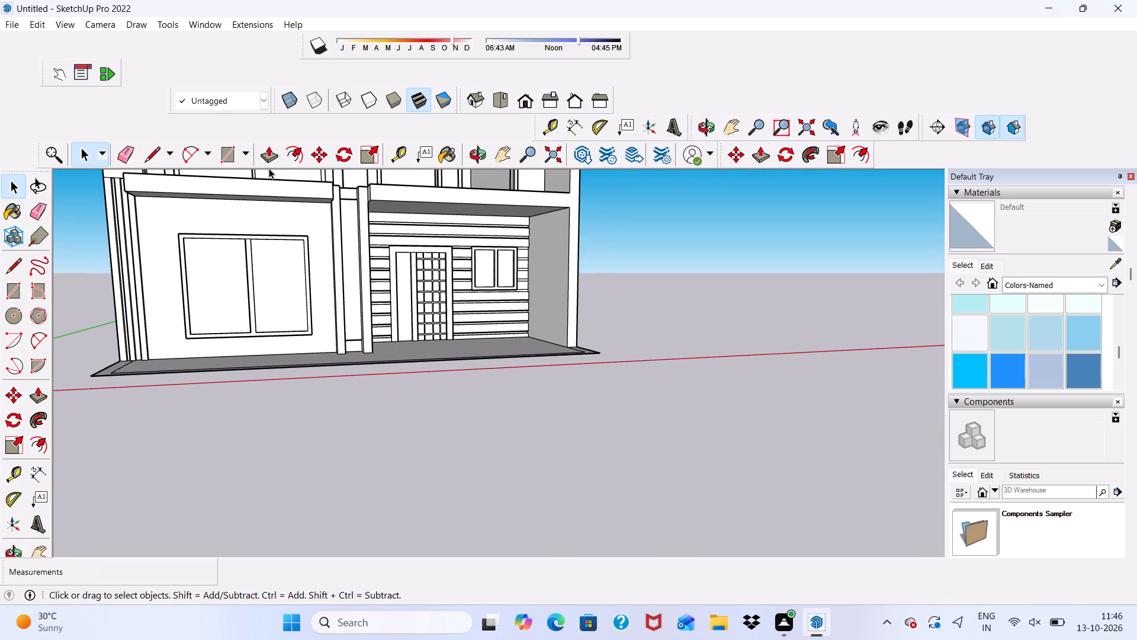
# Examine the slab's front edge, its top face and the corner pier junction between the two storeys.
pyautogui.scroll(6, 215, 204)
pyautogui.scroll(-8, 209, 200)
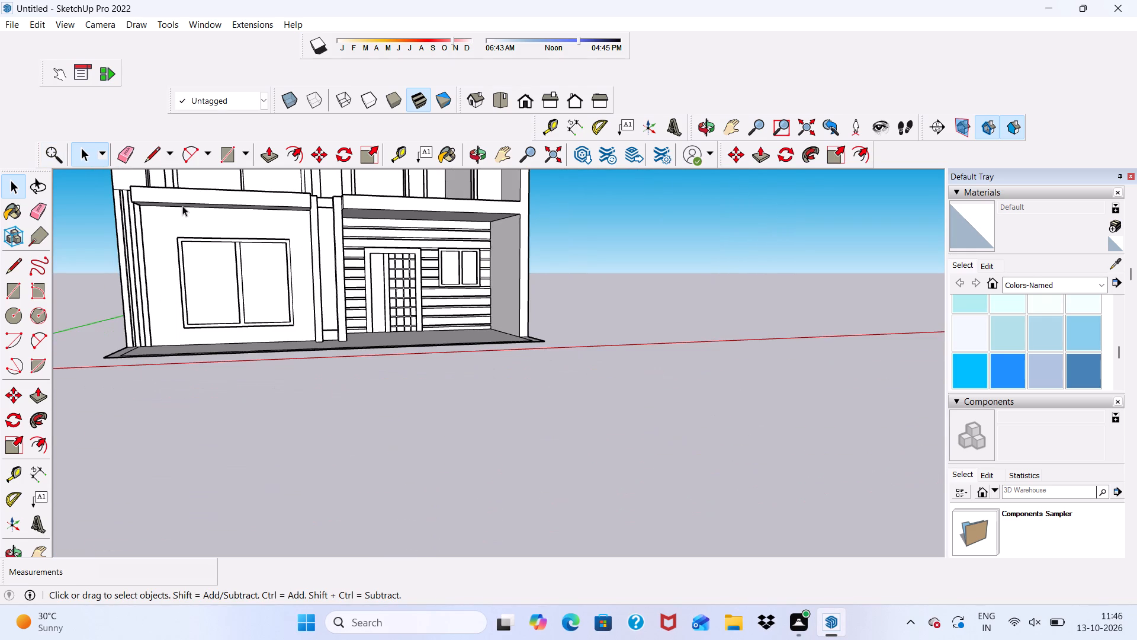
pyautogui.scroll(6, 169, 186)
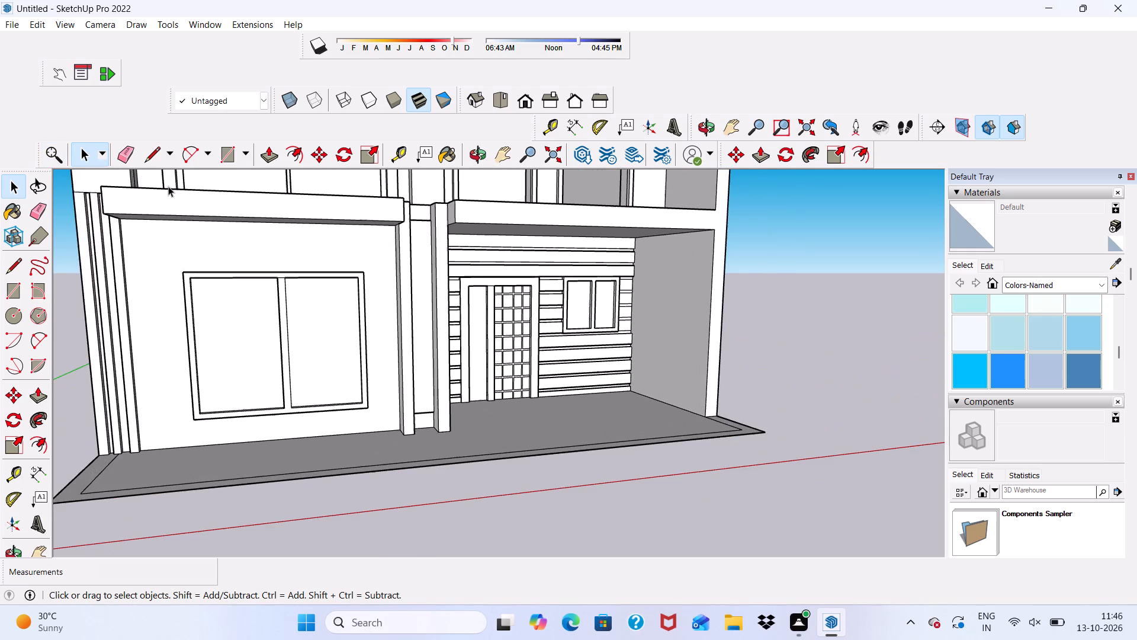
pyautogui.scroll(7, 168, 186)
pyautogui.scroll(-8, 166, 185)
pyautogui.moveTo(216, 227); pyautogui.dragTo(170, 309, button='middle')
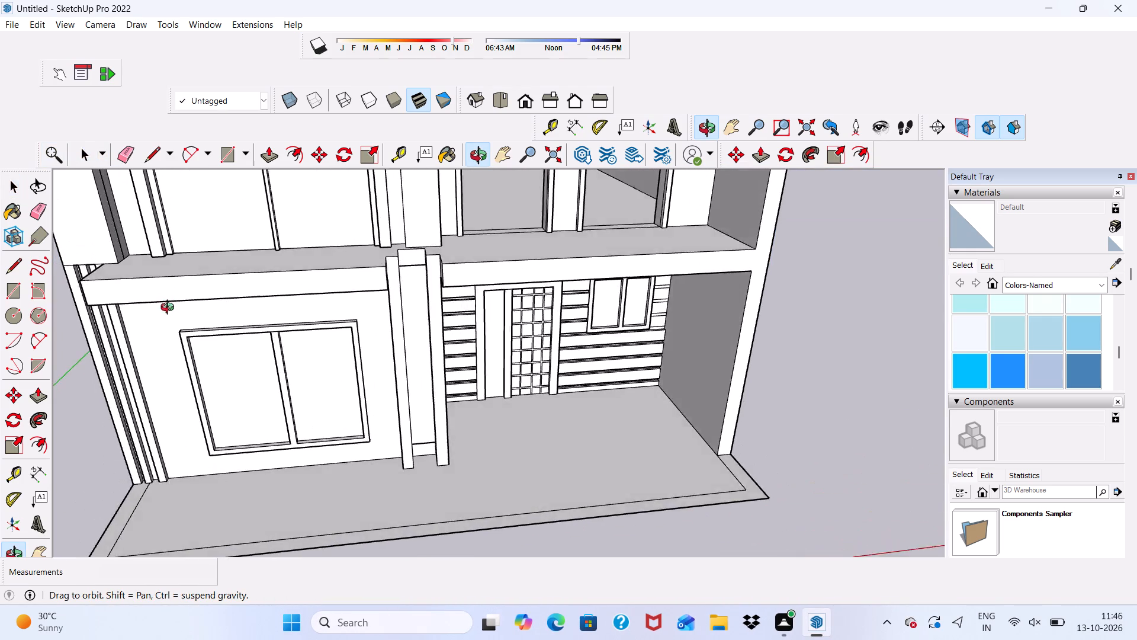
pyautogui.moveTo(170, 309); pyautogui.dragTo(158, 188, button='middle')
pyautogui.scroll(4, 160, 185)
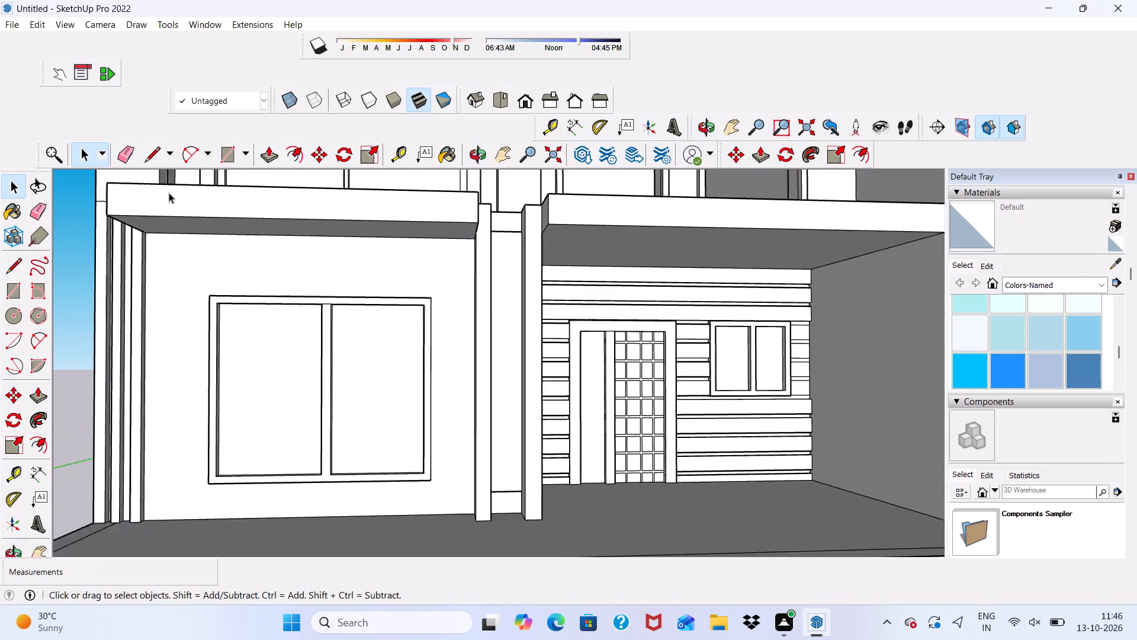
pyautogui.scroll(2, 169, 193)
pyautogui.scroll(-6, 171, 194)
pyautogui.moveTo(187, 207); pyautogui.dragTo(134, 356, button='middle')
pyautogui.click(213, 263)
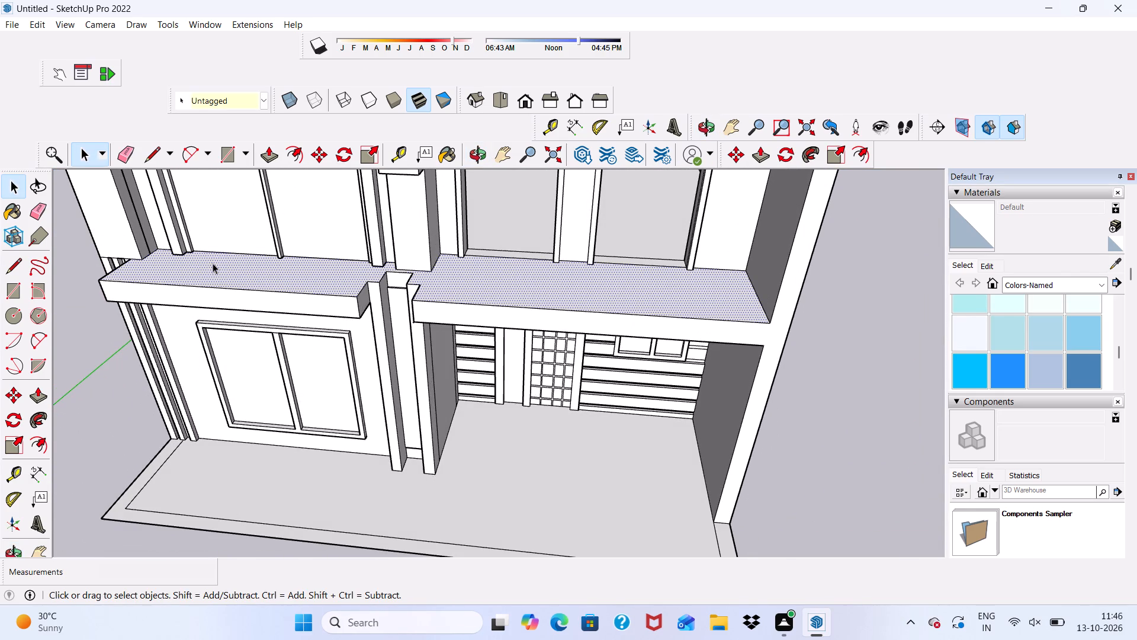
# Pull the upper corner pier's front face forward to meet the back edge of the slab notch above the lower pier.
pyautogui.scroll(11, 413, 286)
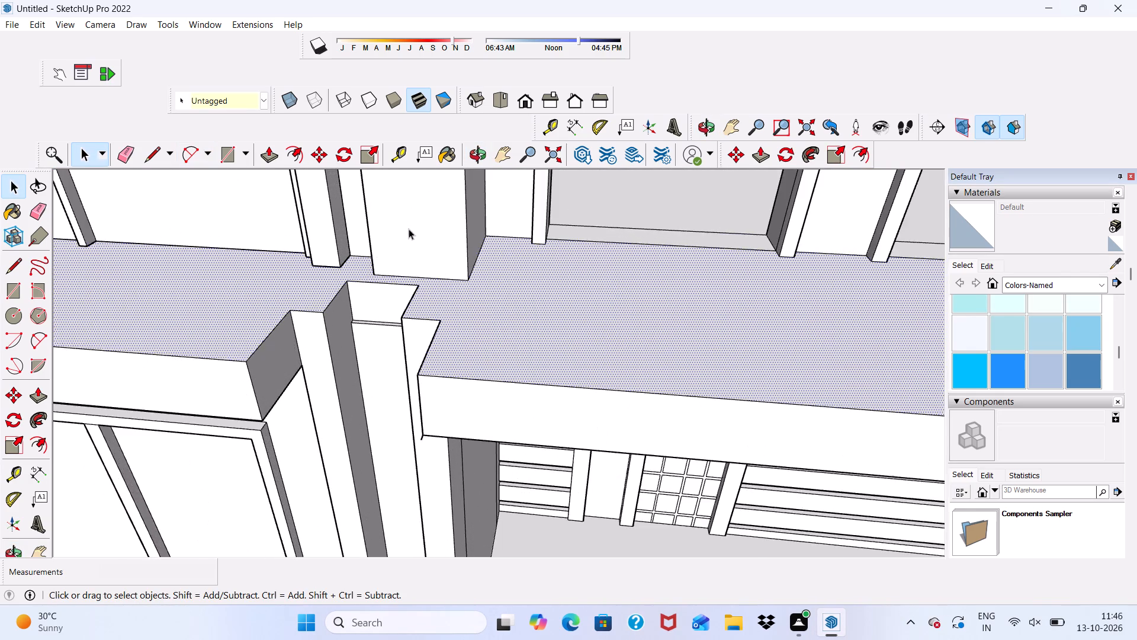
pyautogui.click(409, 229)
pyautogui.click(270, 152)
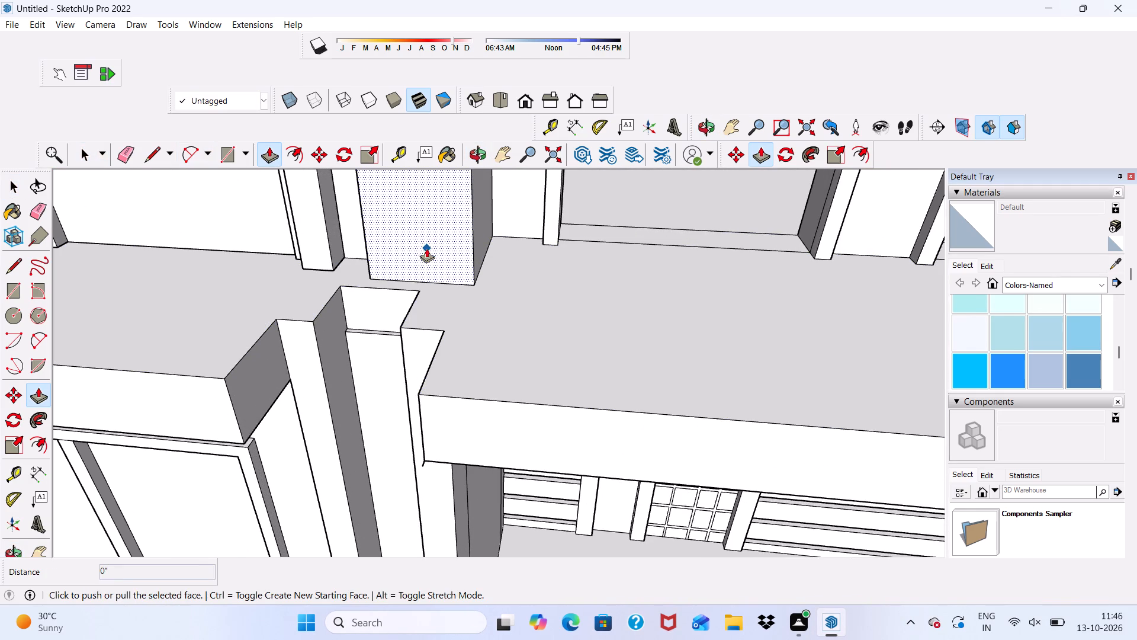
pyautogui.click(426, 247)
pyautogui.click(421, 255)
pyautogui.scroll(-4, 334, 225)
pyautogui.moveTo(352, 267); pyautogui.dragTo(361, 222, button='middle')
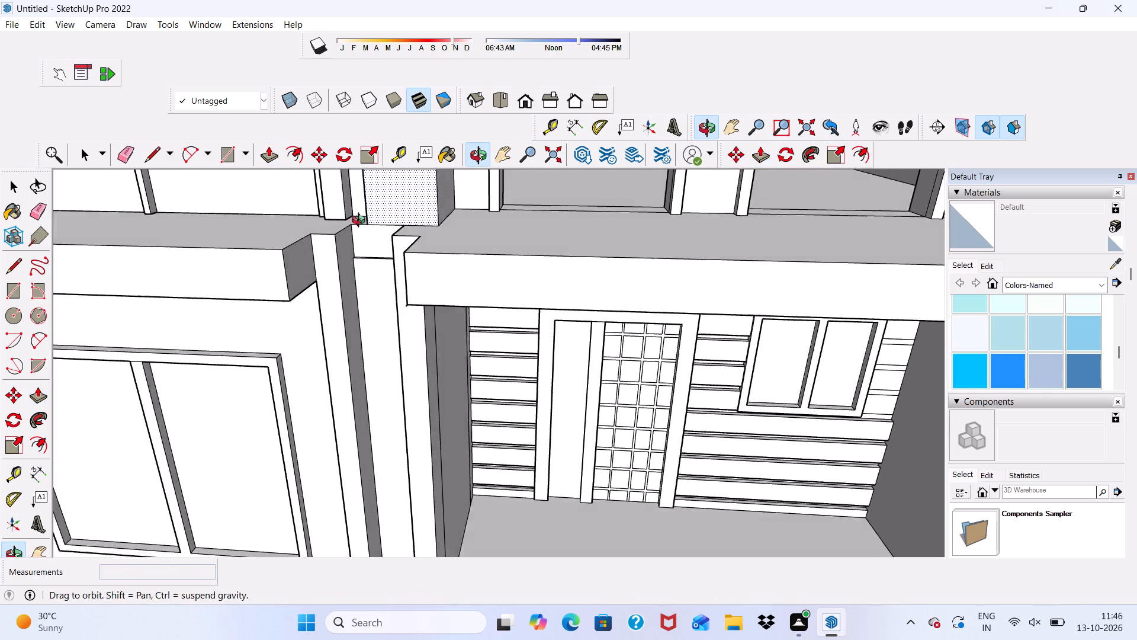
pyautogui.moveTo(361, 222); pyautogui.dragTo(388, 232, button='middle')
# Examine the extended upper pier's base at the slab notch, selecting the slab's top face beneath the large arch to check it.
pyautogui.press('space')
pyautogui.click(272, 232)
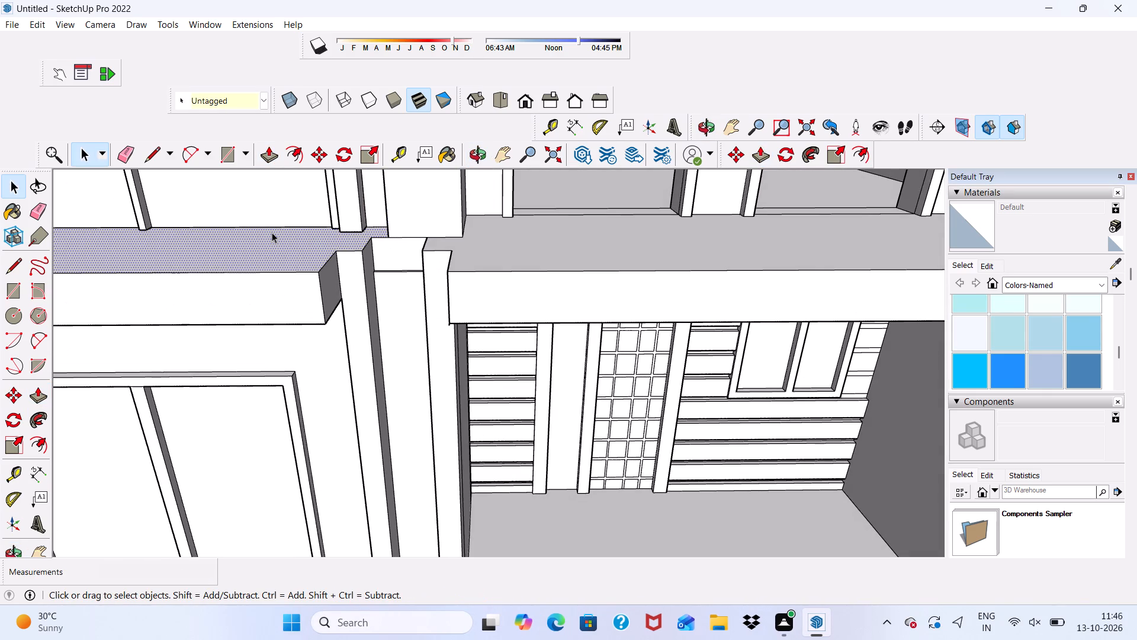
pyautogui.scroll(-2, 272, 232)
pyautogui.moveTo(279, 245); pyautogui.dragTo(270, 309, button='middle')
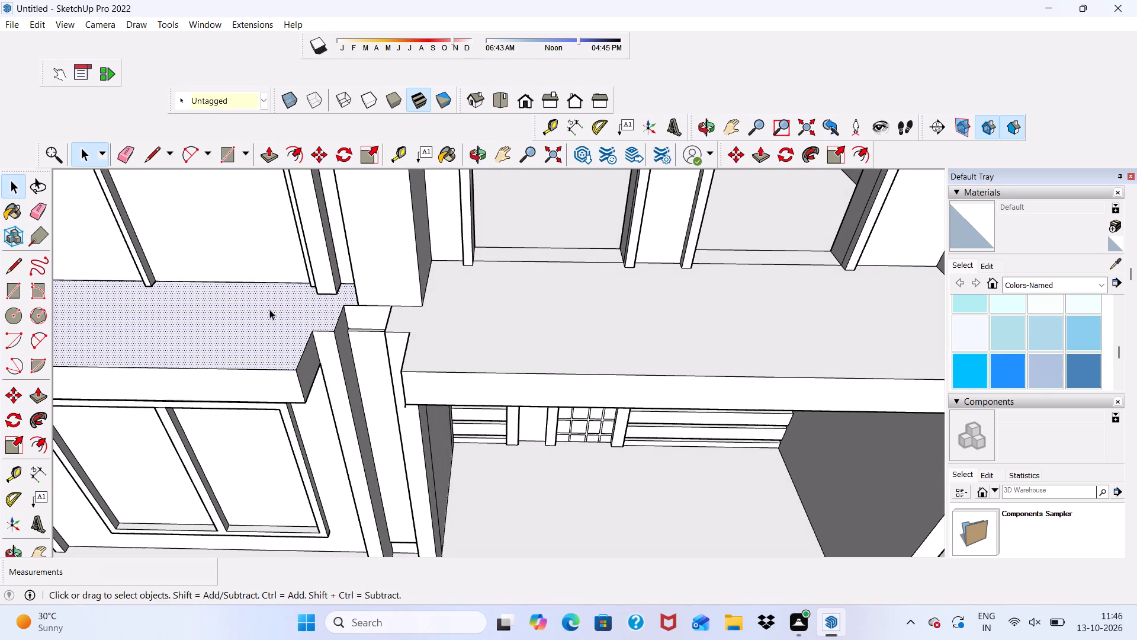
pyautogui.scroll(5, 340, 363)
pyautogui.scroll(3, 330, 249)
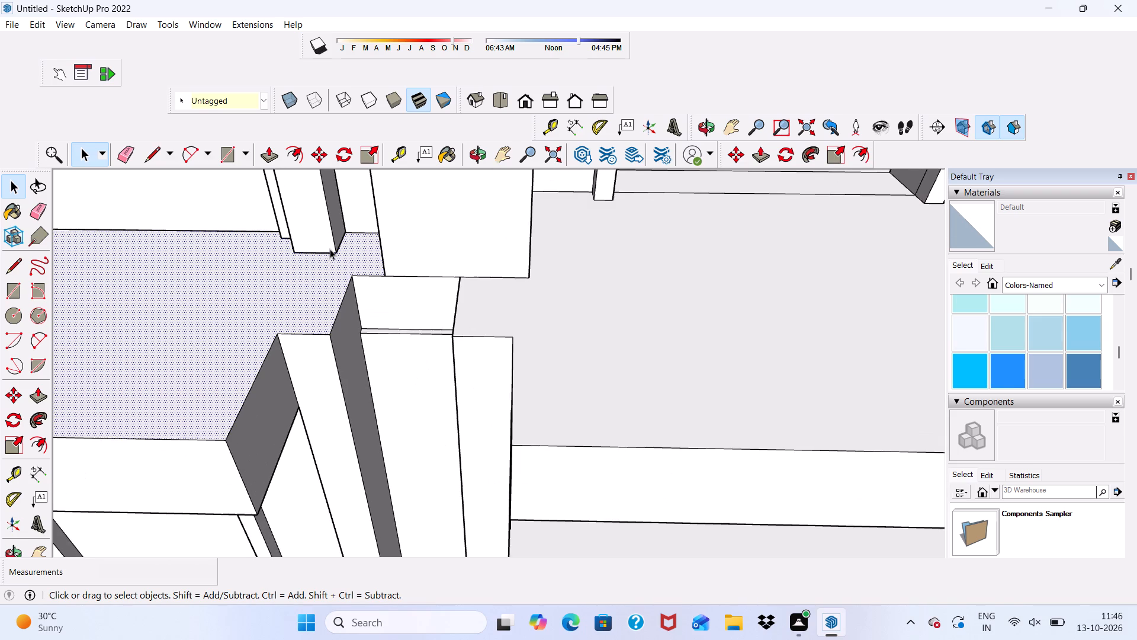
pyautogui.moveTo(330, 248); pyautogui.dragTo(470, 215, button='middle')
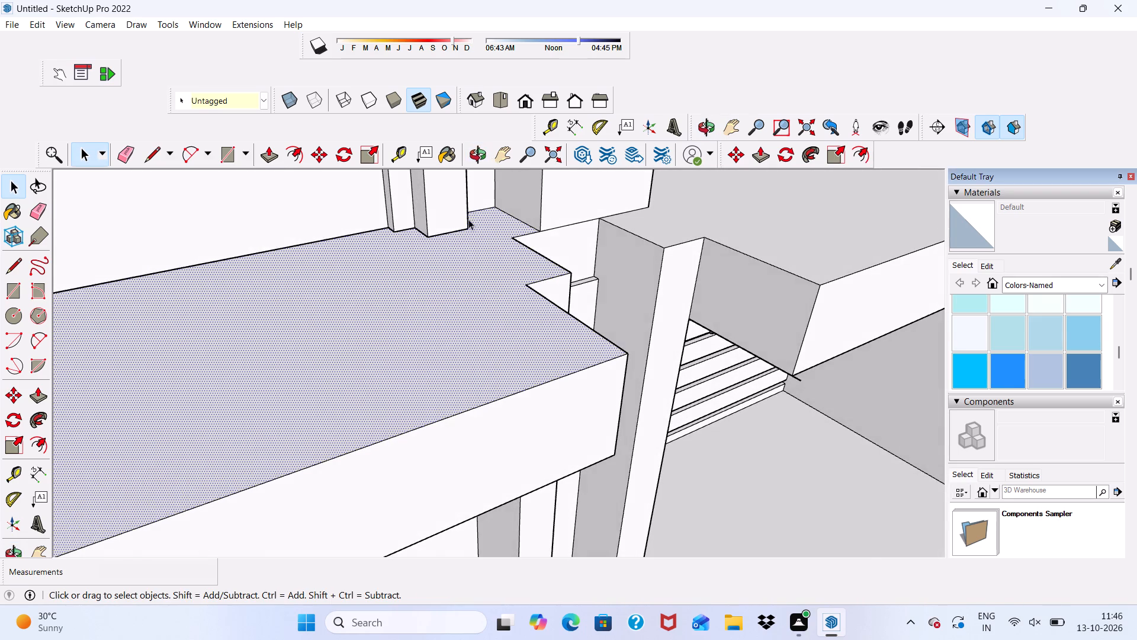
pyautogui.scroll(-9, 466, 274)
pyautogui.moveTo(496, 328); pyautogui.dragTo(416, 286, button='middle')
pyautogui.scroll(1, 413, 286)
pyautogui.scroll(-4, 331, 262)
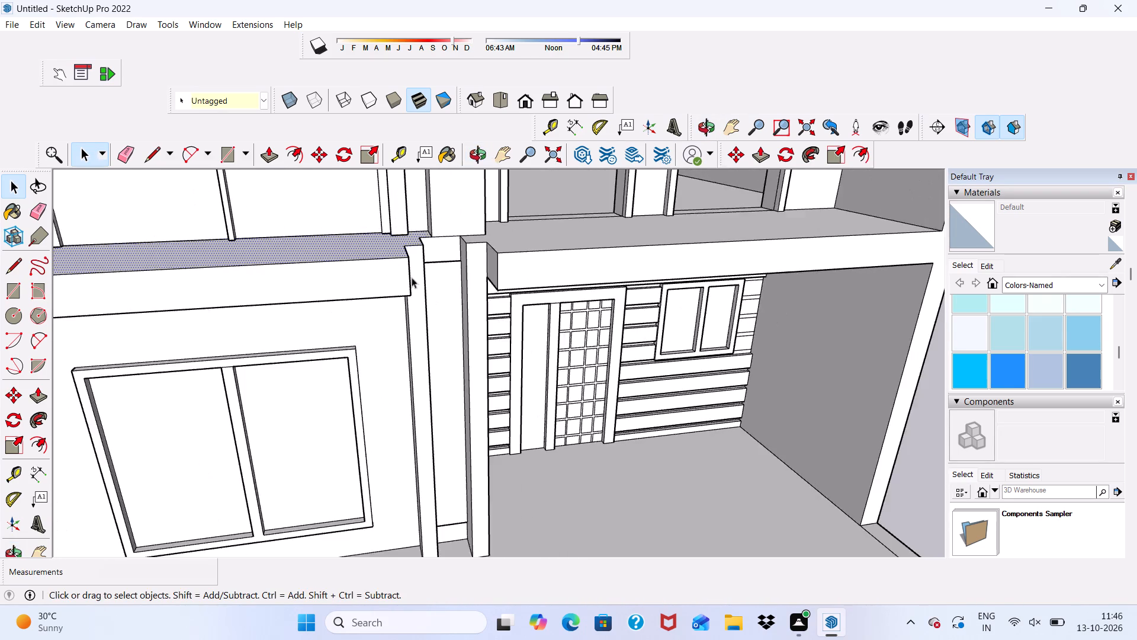
pyautogui.scroll(-8, 412, 277)
pyautogui.click(752, 311)
pyautogui.scroll(6, 274, 243)
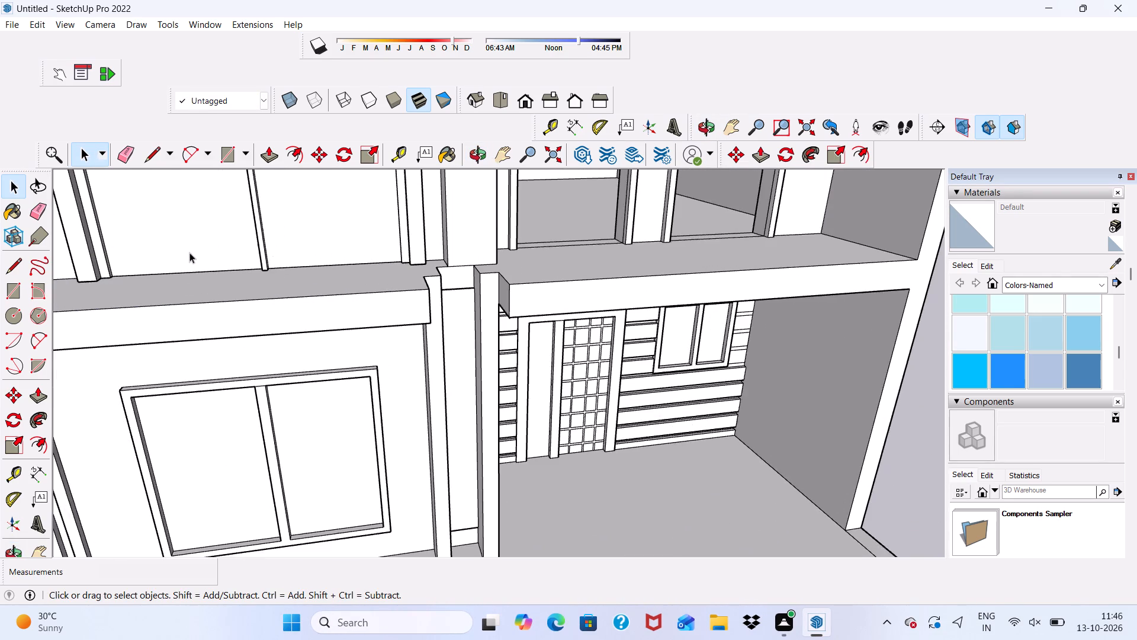
pyautogui.scroll(-12, 175, 259)
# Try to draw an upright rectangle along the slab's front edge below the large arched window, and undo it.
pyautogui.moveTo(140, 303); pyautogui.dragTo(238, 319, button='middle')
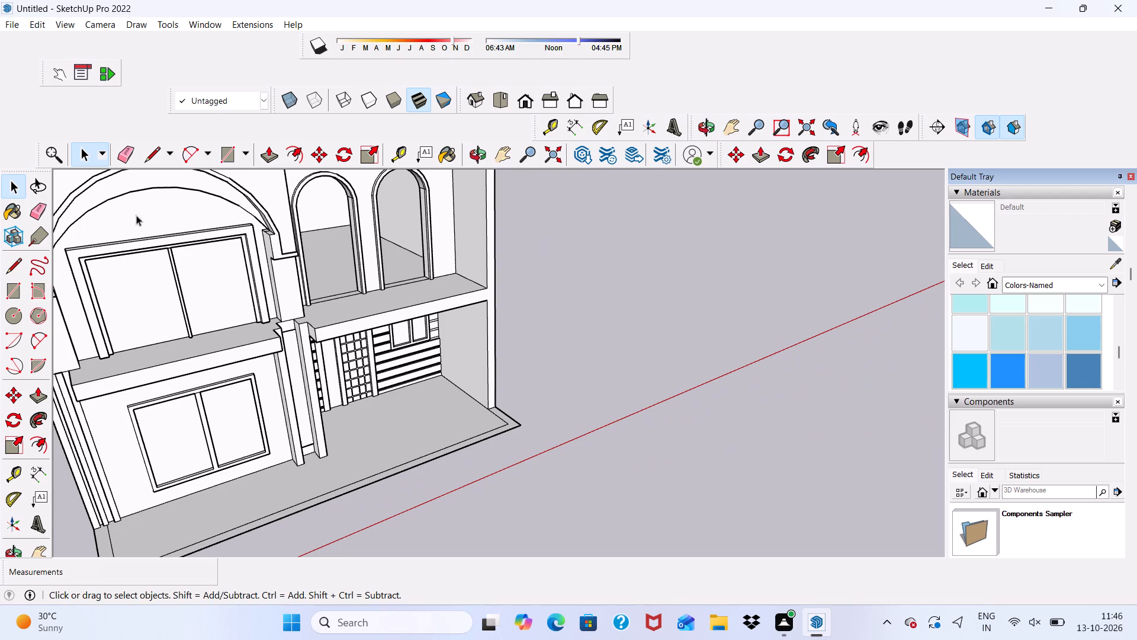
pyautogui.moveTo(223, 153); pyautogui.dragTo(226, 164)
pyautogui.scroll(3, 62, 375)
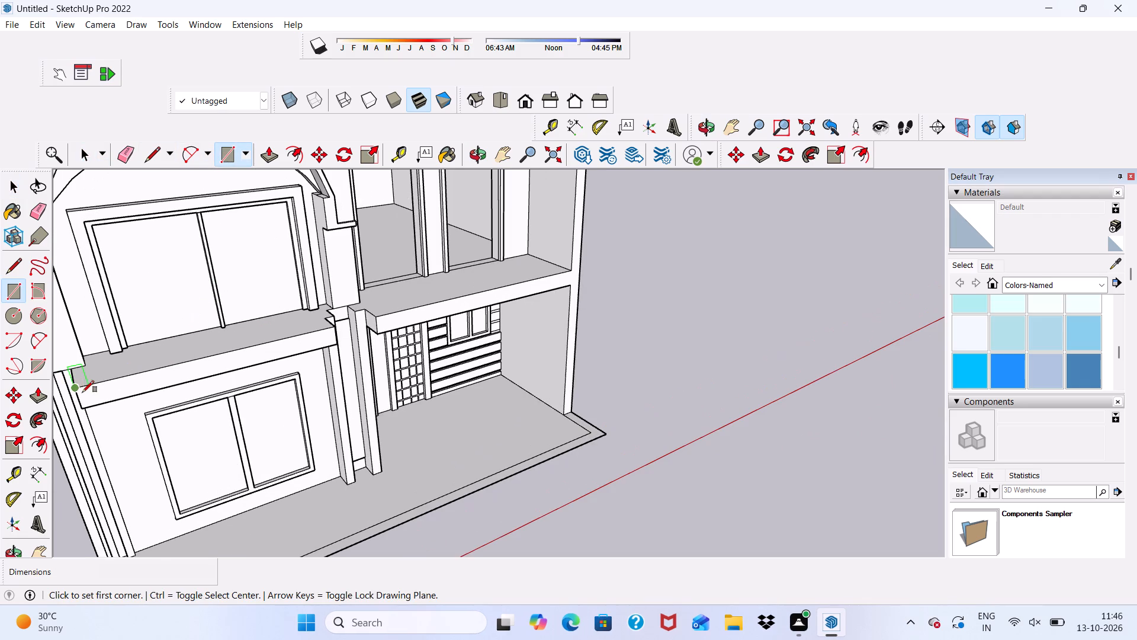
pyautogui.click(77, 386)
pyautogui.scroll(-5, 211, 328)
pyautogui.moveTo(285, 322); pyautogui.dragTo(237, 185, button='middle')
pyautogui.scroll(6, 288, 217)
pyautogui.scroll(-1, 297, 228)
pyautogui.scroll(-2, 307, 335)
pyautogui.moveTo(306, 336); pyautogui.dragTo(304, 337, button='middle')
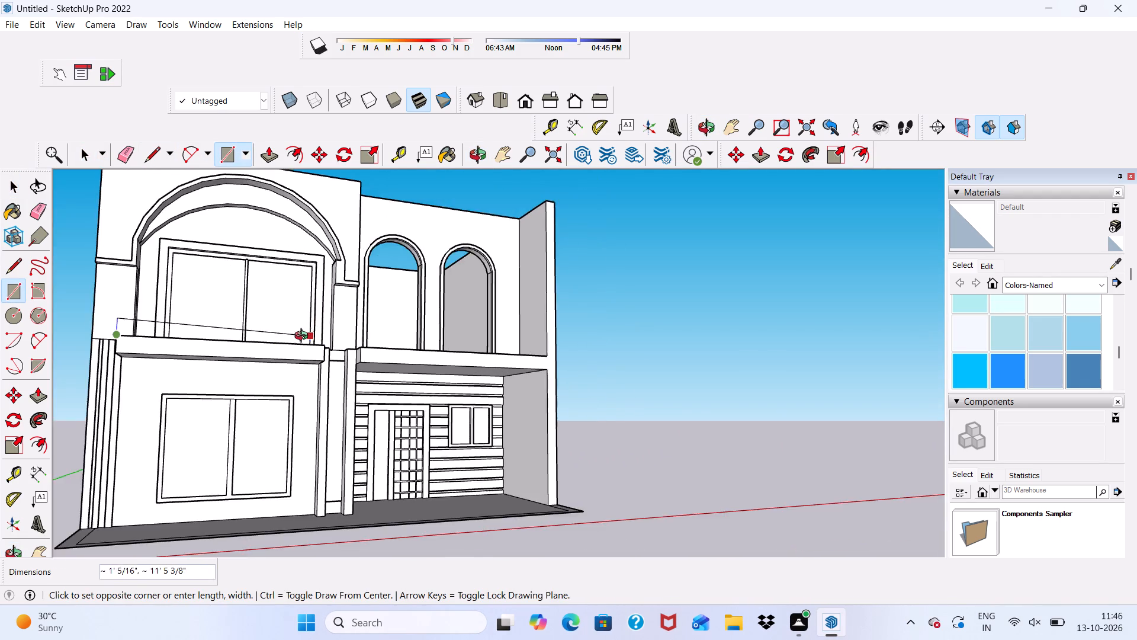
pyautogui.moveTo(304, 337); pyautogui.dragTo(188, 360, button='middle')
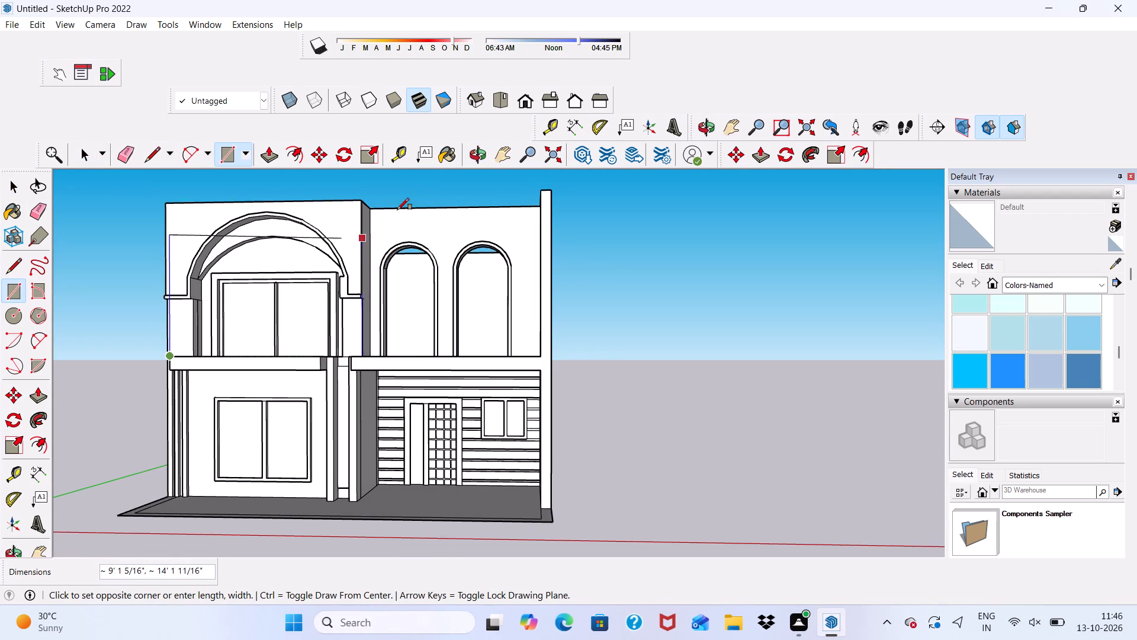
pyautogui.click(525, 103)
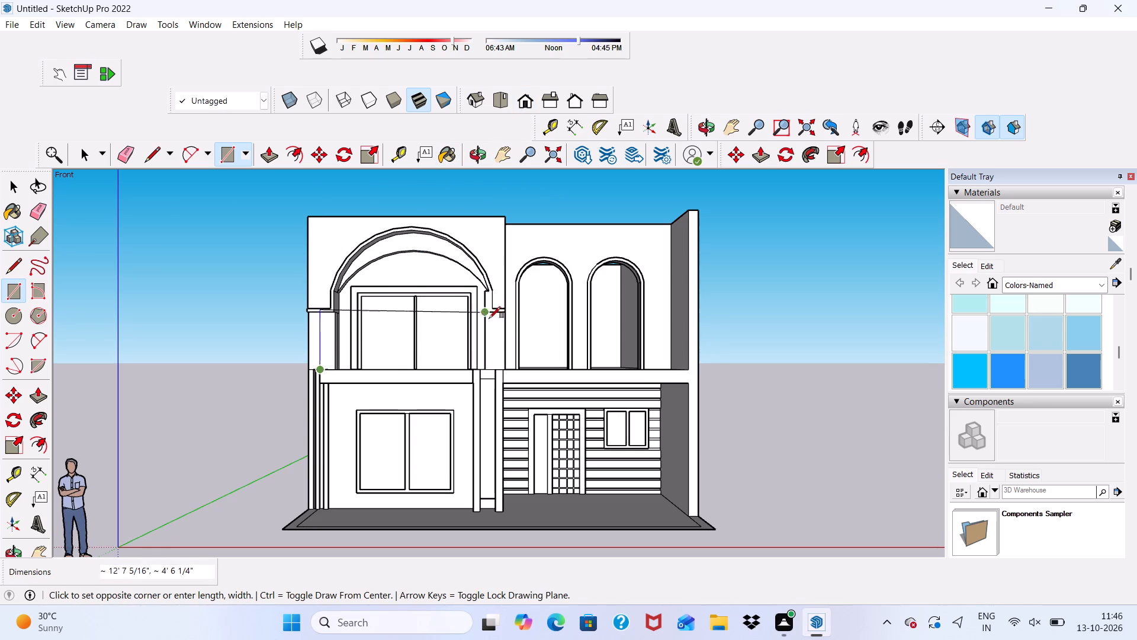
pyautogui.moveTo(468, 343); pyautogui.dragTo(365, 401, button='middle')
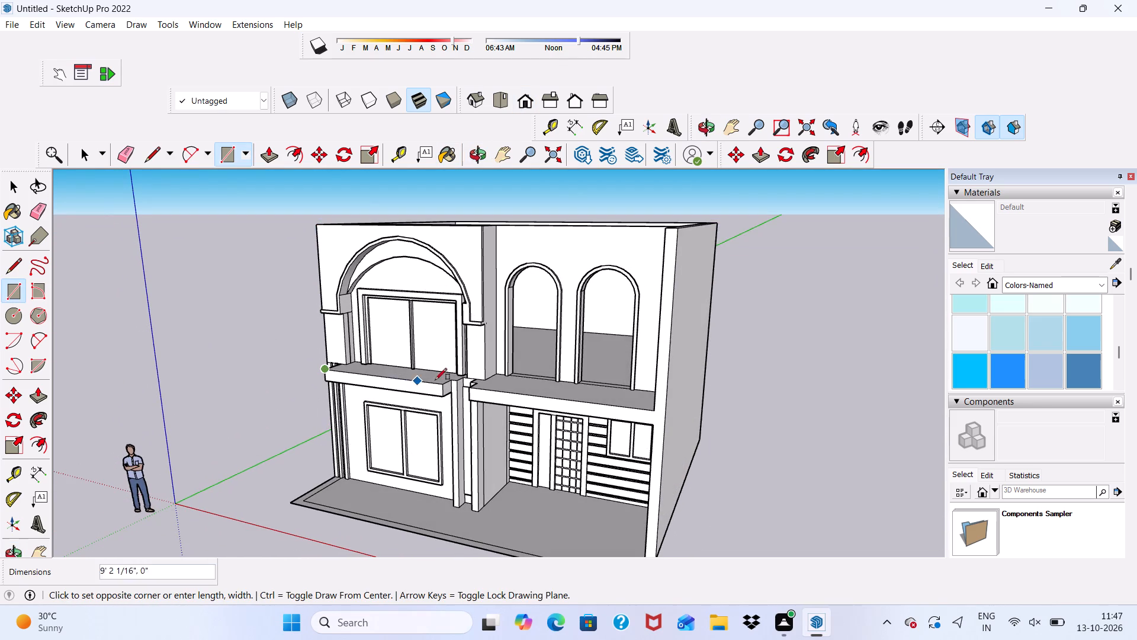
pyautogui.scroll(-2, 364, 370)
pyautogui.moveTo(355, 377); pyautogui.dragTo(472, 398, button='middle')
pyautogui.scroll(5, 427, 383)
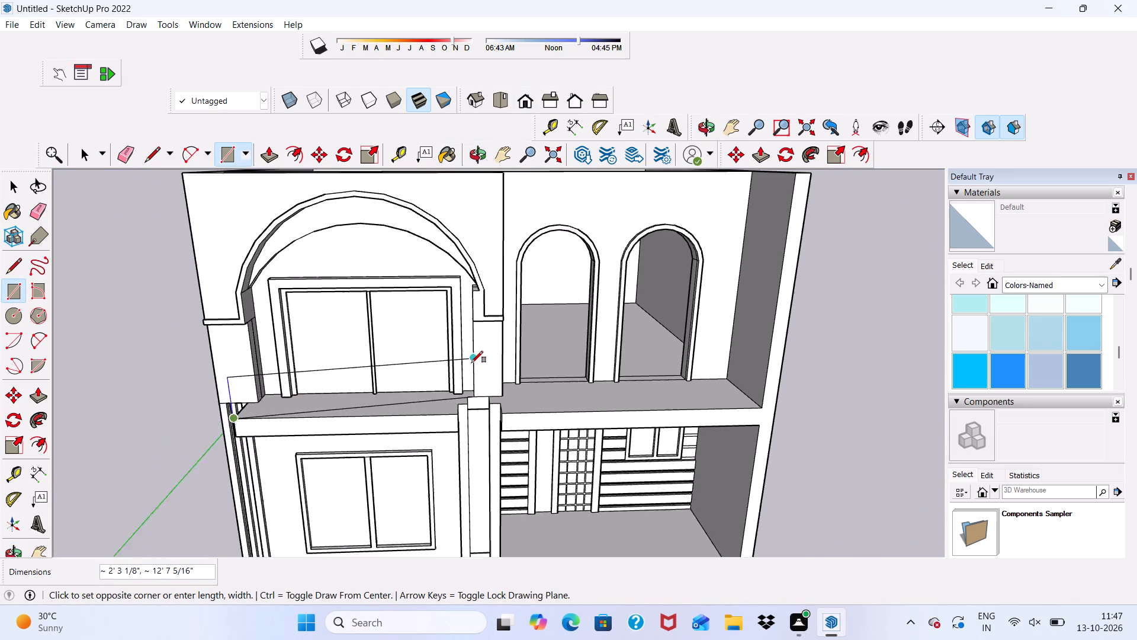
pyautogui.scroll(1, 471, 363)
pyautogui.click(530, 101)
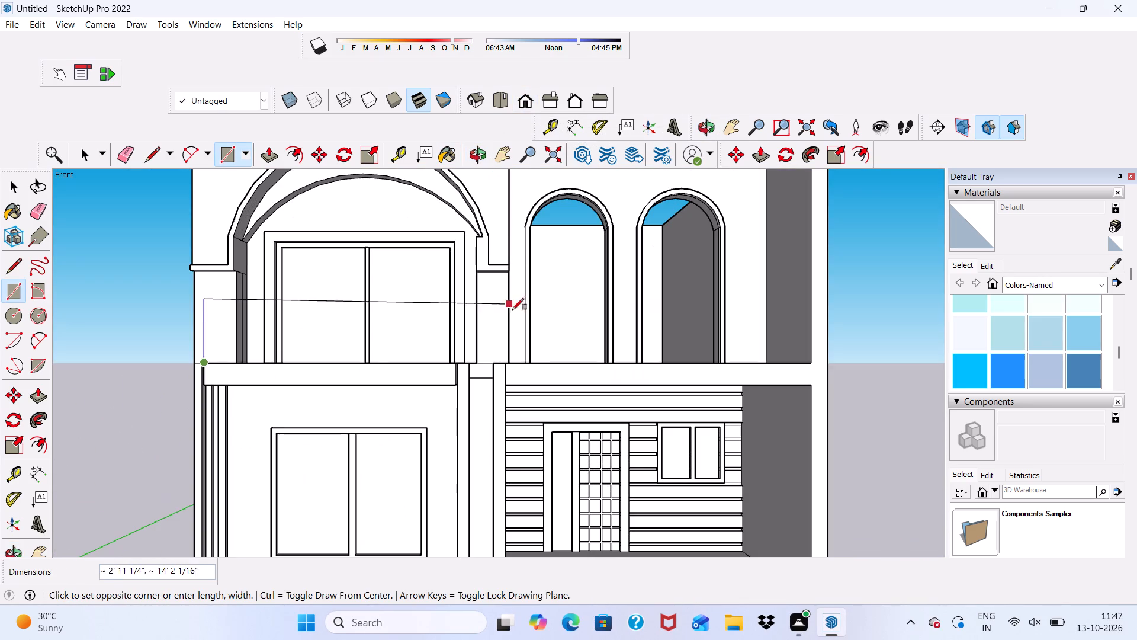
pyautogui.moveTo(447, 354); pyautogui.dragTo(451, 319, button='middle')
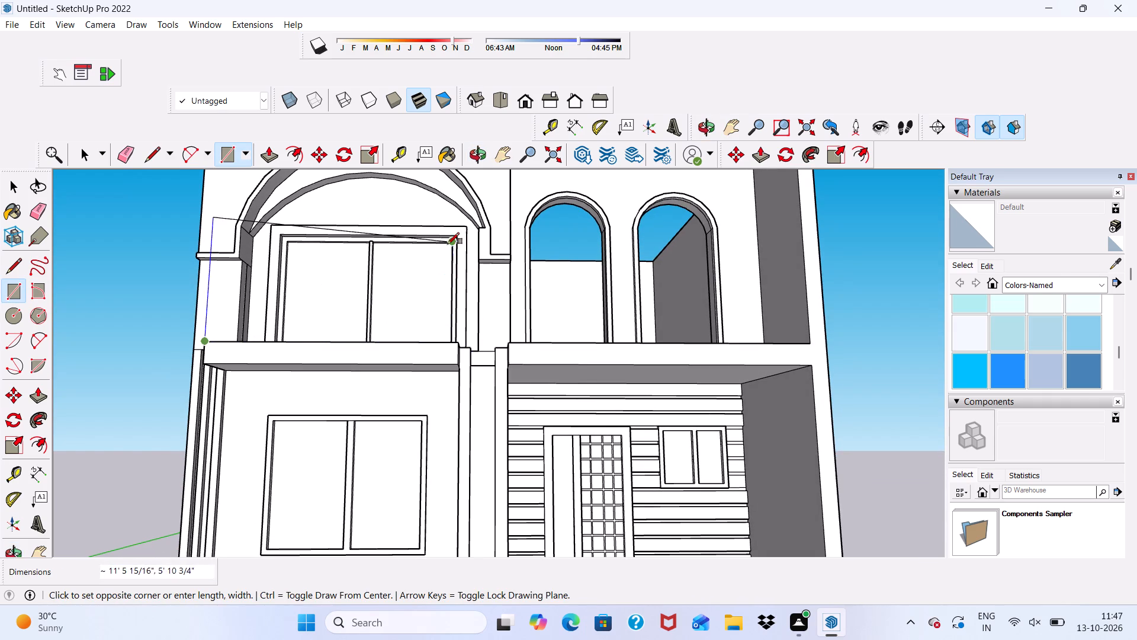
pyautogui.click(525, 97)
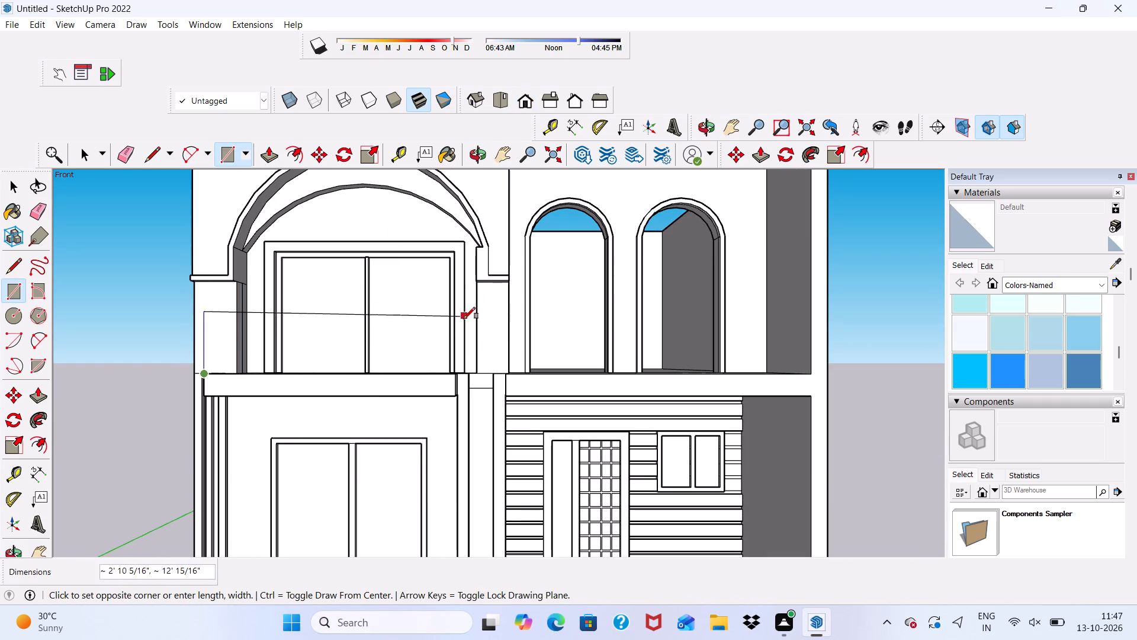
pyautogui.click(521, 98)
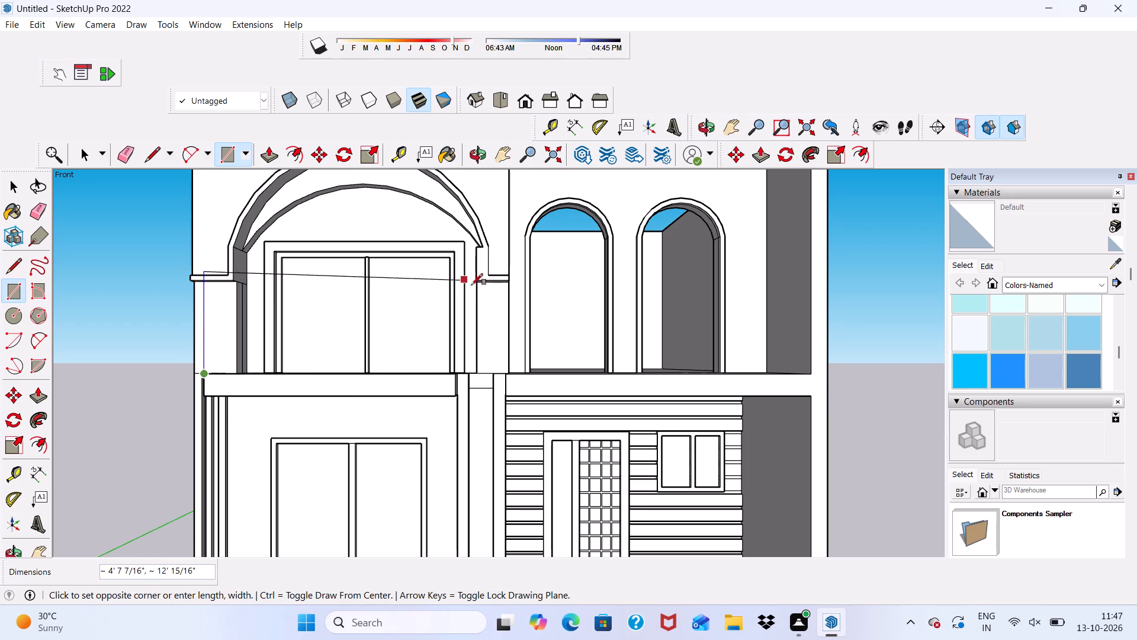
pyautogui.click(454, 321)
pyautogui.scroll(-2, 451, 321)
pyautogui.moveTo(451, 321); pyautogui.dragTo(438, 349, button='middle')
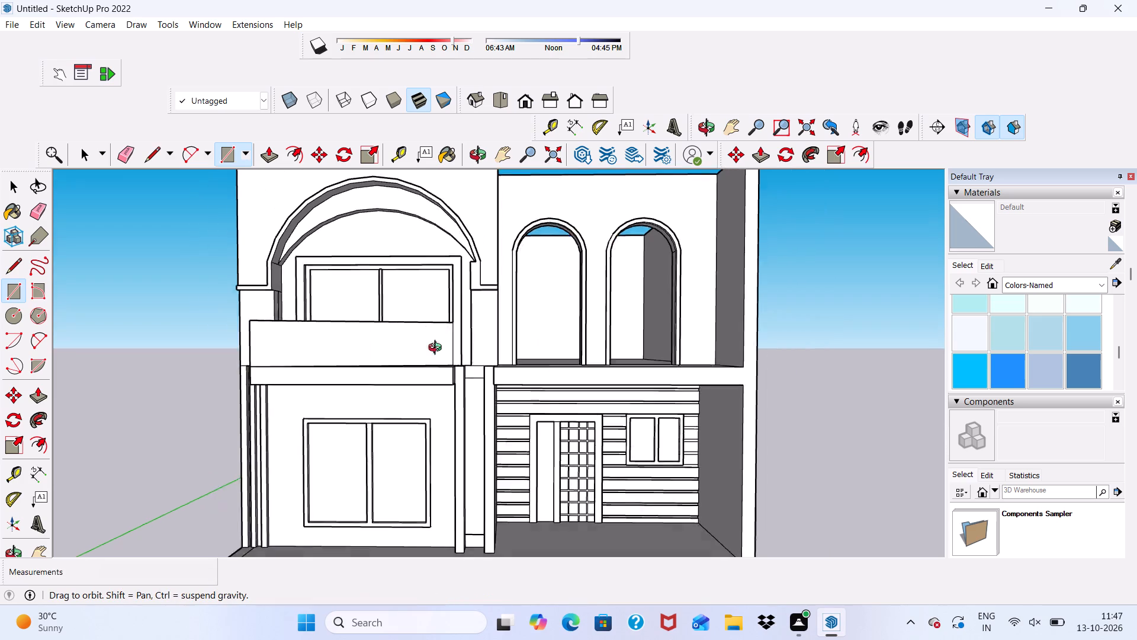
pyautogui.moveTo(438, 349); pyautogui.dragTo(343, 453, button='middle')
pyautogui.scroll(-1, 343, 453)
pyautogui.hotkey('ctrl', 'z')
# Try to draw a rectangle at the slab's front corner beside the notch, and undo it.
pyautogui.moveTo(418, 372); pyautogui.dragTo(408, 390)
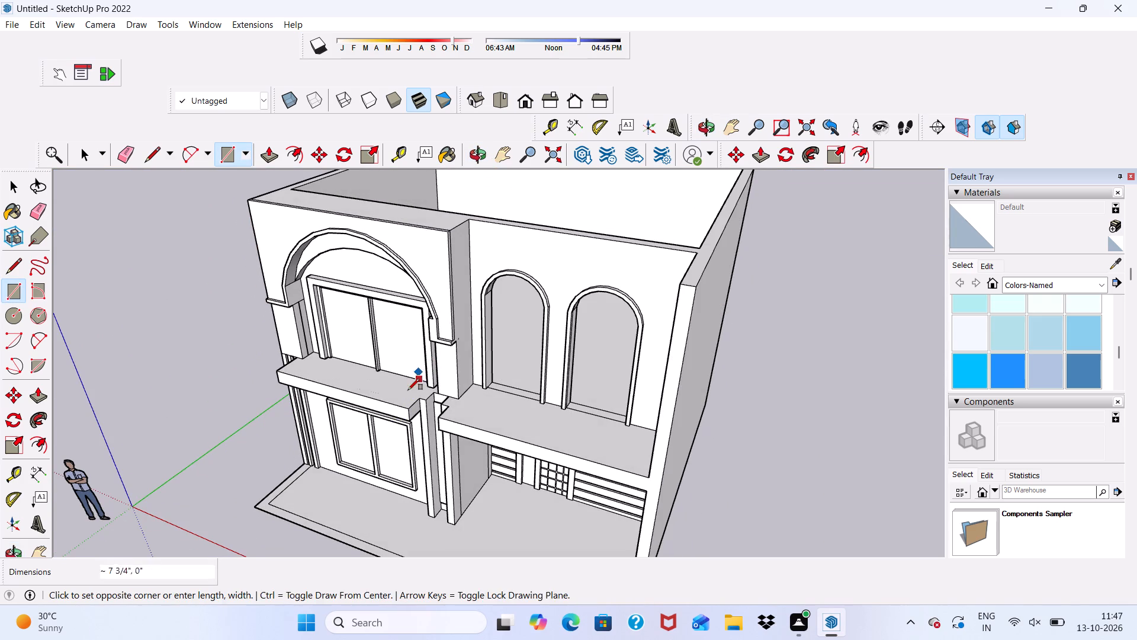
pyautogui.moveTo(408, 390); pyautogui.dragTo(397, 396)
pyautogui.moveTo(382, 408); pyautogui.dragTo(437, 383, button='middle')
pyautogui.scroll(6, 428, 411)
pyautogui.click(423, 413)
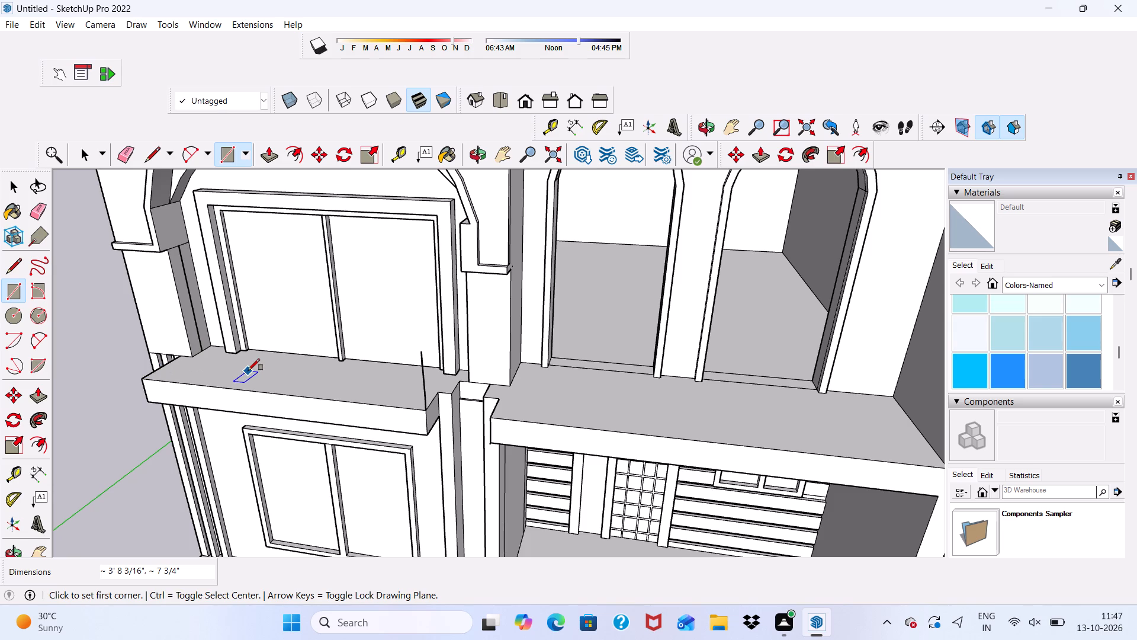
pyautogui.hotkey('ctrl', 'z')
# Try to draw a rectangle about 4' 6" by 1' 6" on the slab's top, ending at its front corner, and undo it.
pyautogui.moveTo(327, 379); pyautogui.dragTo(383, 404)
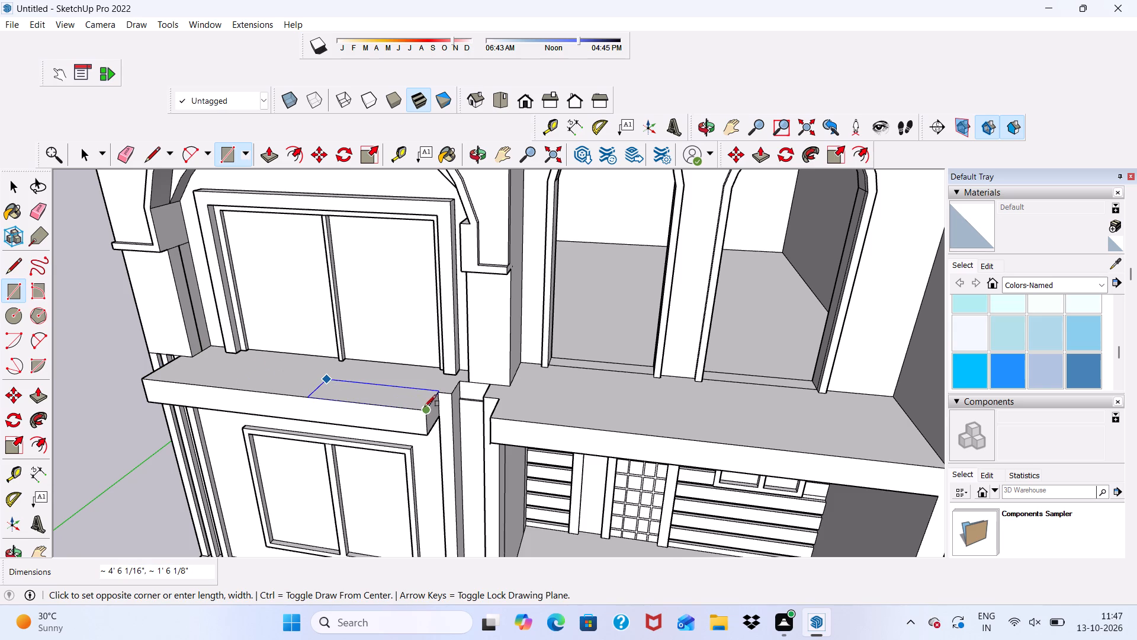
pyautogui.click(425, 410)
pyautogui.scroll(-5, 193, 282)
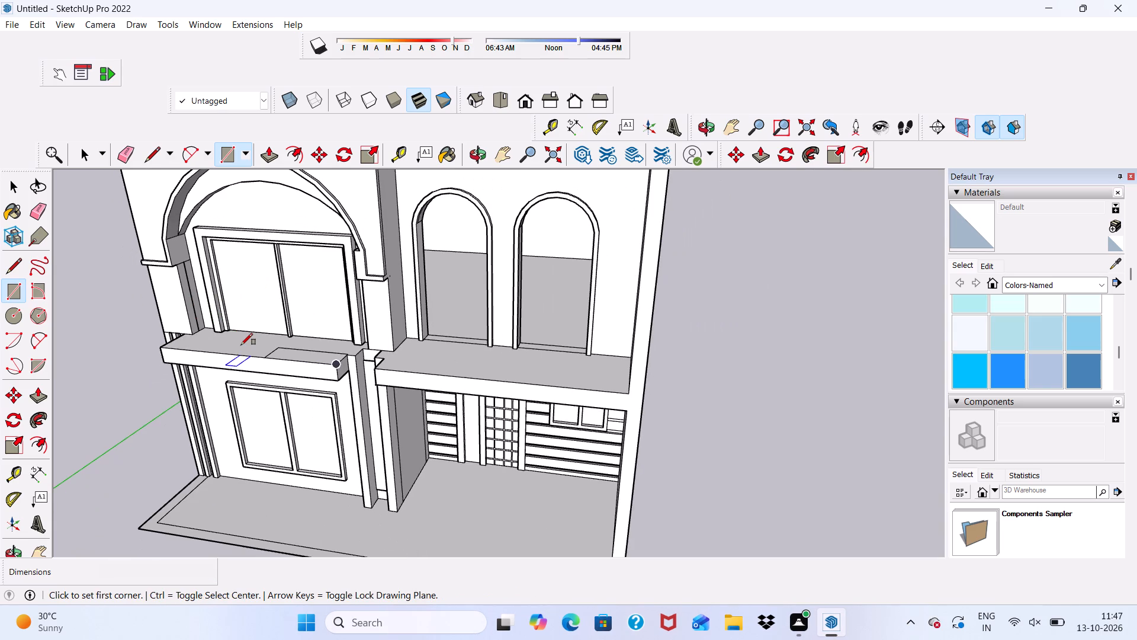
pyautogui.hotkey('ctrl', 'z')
# Draw an upright rectangle about 11' 5 3/4" by 2' 2 1/8" along the slab's front edge below the large arch.
pyautogui.scroll(4, 347, 357)
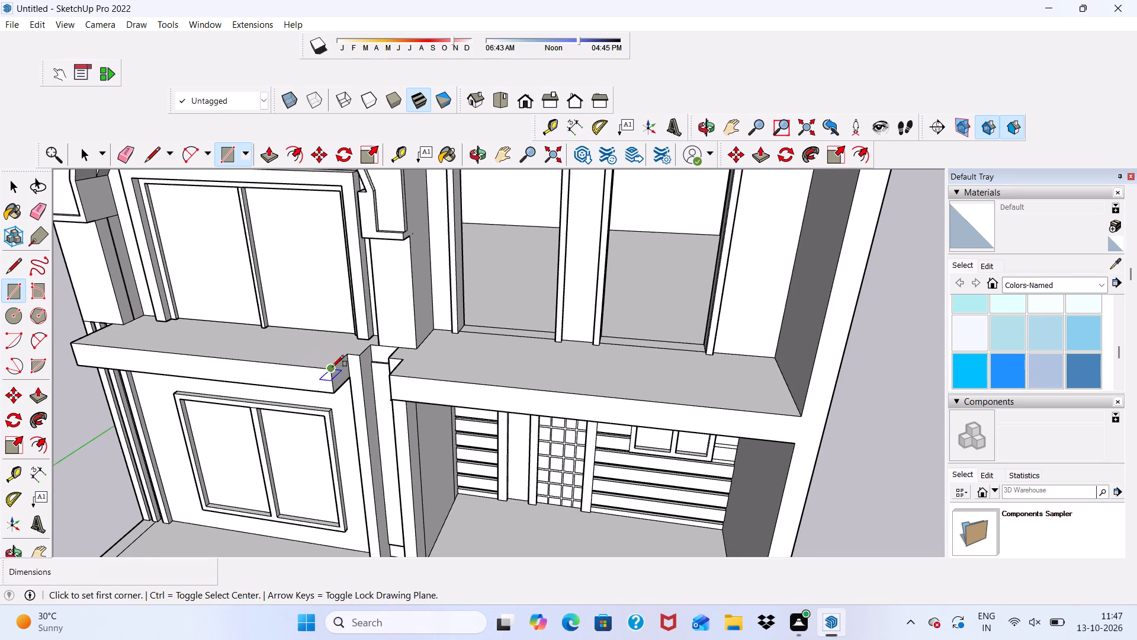
pyautogui.click(333, 366)
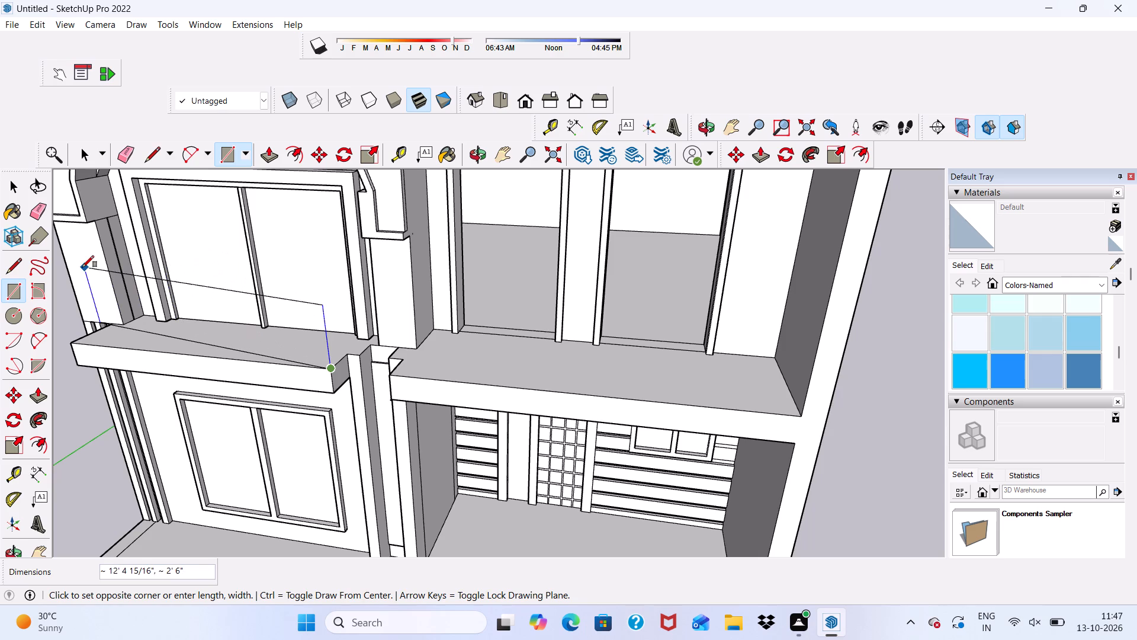
pyautogui.click(63, 290)
pyautogui.scroll(-4, 68, 274)
pyautogui.moveTo(88, 275); pyautogui.dragTo(204, 203, button='middle')
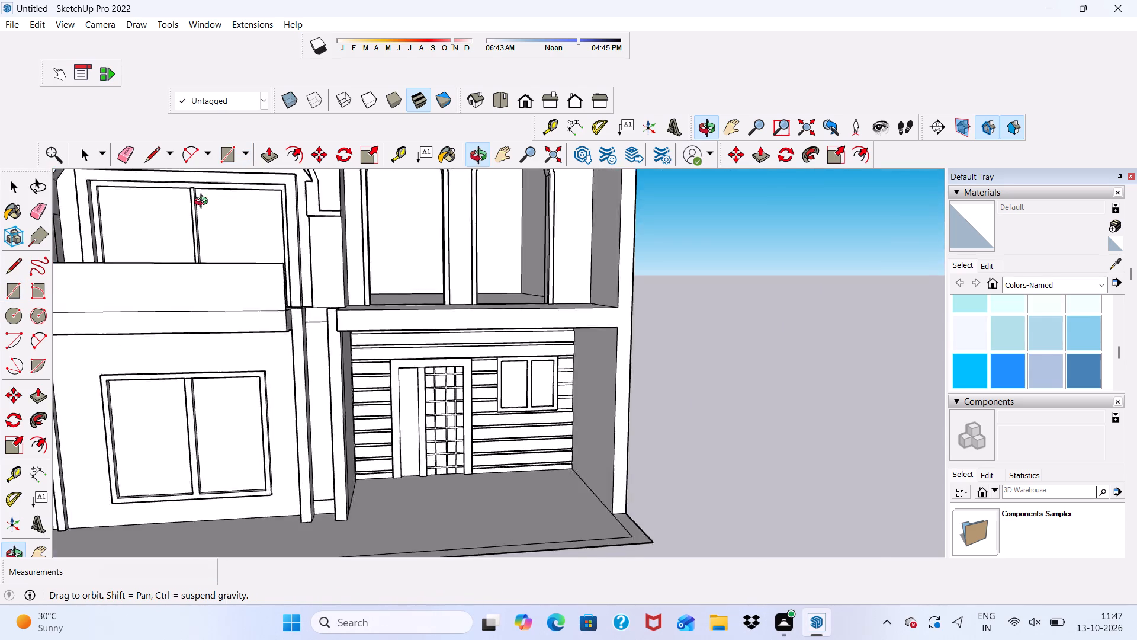
pyautogui.moveTo(204, 203); pyautogui.dragTo(281, 218, button='middle')
pyautogui.press('space')
# Examine the upright front panel and the slab's open end beside the corner pier from several angles.
pyautogui.scroll(6, 306, 248)
pyautogui.scroll(-9, 307, 253)
pyautogui.moveTo(320, 265); pyautogui.dragTo(168, 306, button='middle')
pyautogui.scroll(5, 269, 297)
pyautogui.scroll(-5, 322, 265)
pyautogui.scroll(6, 346, 293)
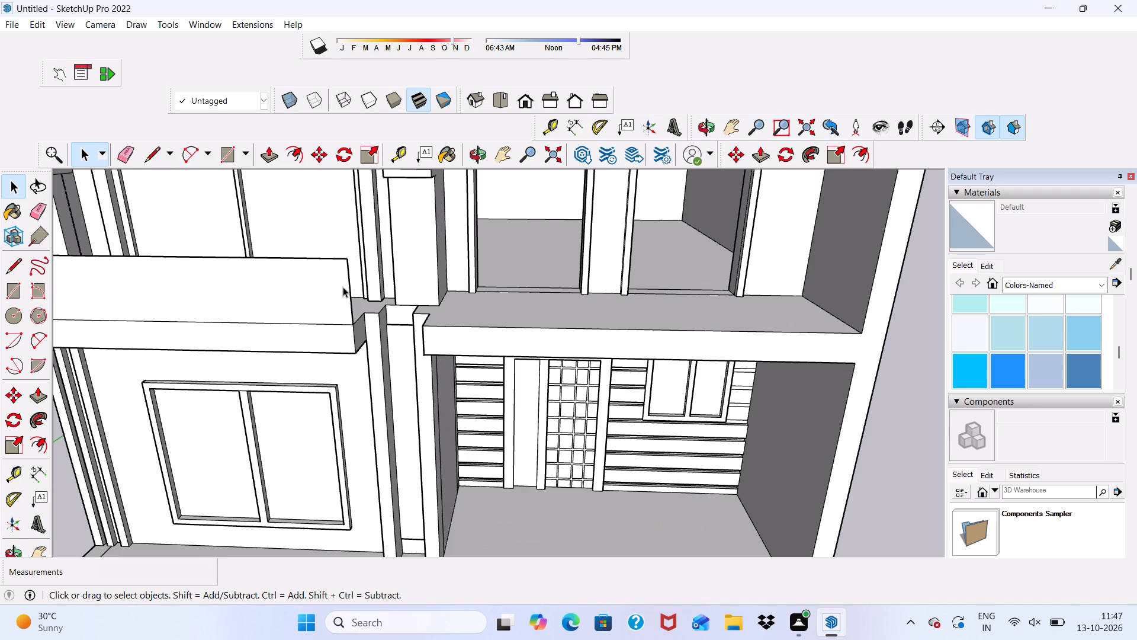
pyautogui.scroll(-1, 343, 287)
pyautogui.moveTo(341, 301); pyautogui.dragTo(202, 297, button='middle')
pyautogui.scroll(1, 299, 307)
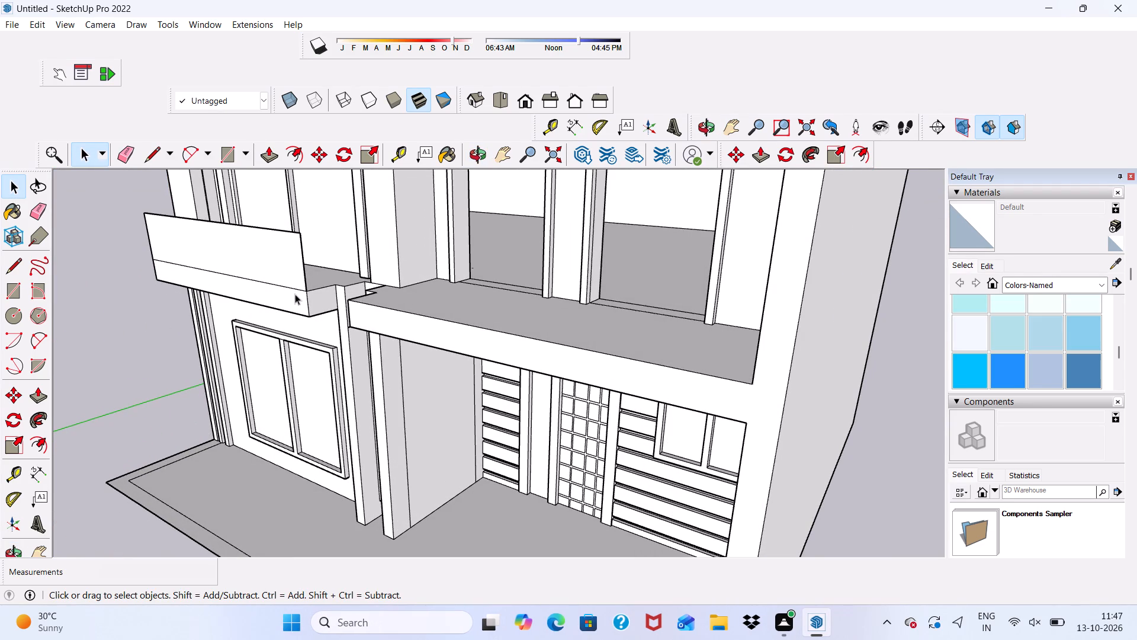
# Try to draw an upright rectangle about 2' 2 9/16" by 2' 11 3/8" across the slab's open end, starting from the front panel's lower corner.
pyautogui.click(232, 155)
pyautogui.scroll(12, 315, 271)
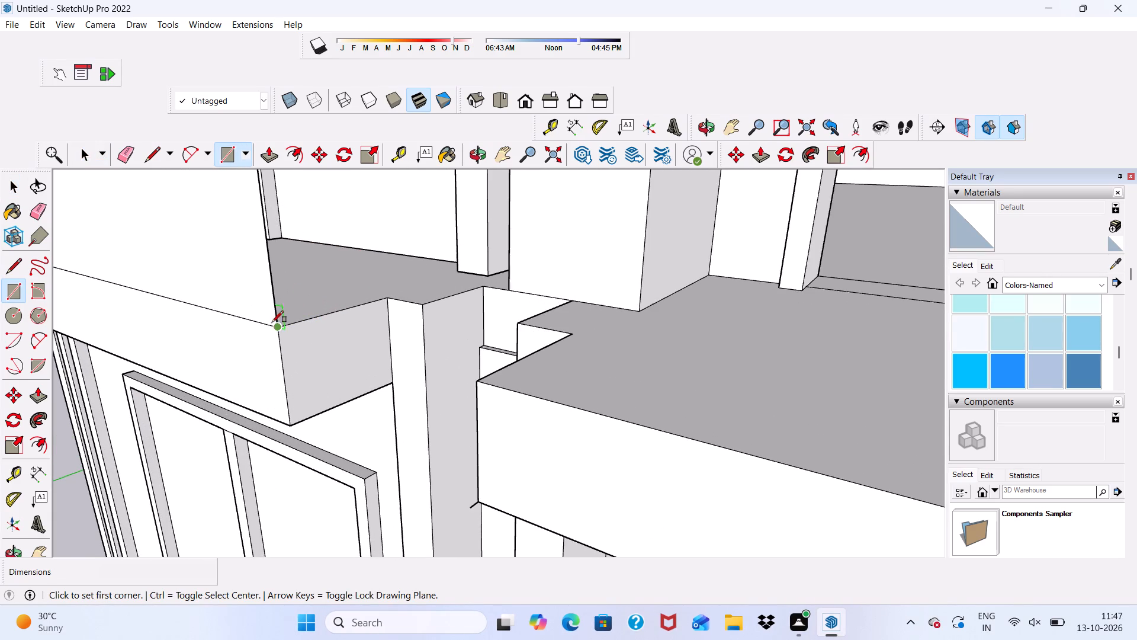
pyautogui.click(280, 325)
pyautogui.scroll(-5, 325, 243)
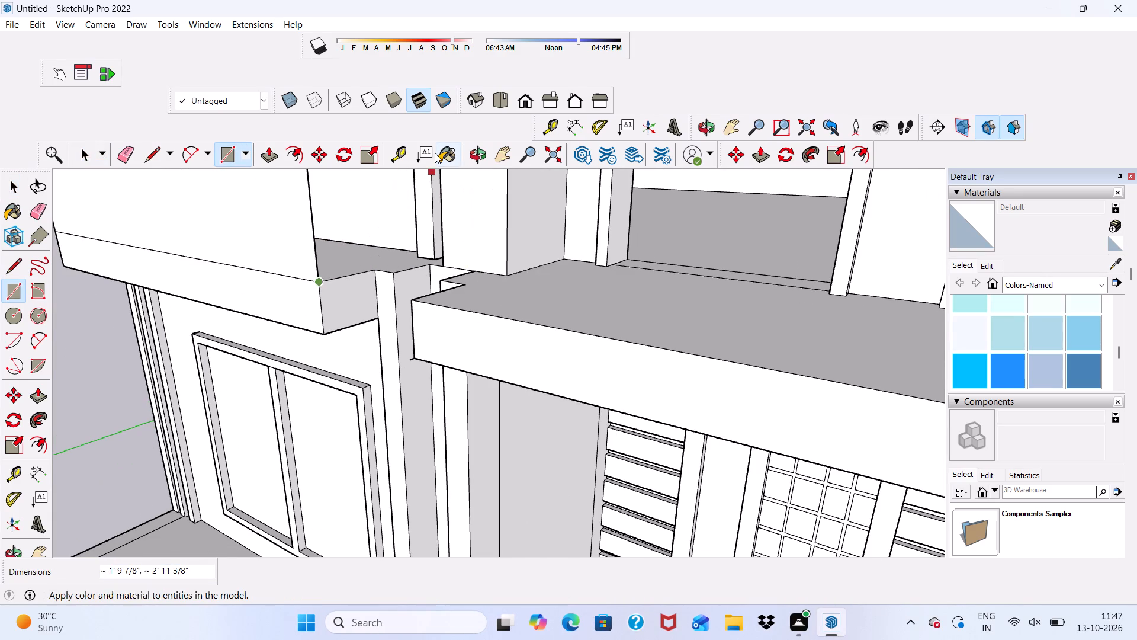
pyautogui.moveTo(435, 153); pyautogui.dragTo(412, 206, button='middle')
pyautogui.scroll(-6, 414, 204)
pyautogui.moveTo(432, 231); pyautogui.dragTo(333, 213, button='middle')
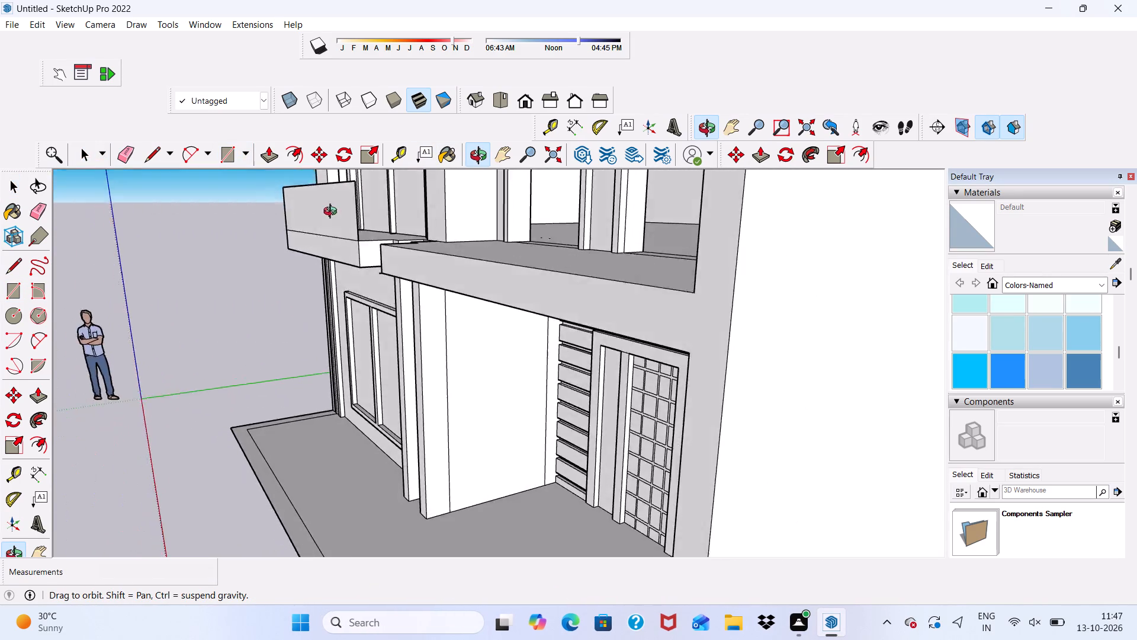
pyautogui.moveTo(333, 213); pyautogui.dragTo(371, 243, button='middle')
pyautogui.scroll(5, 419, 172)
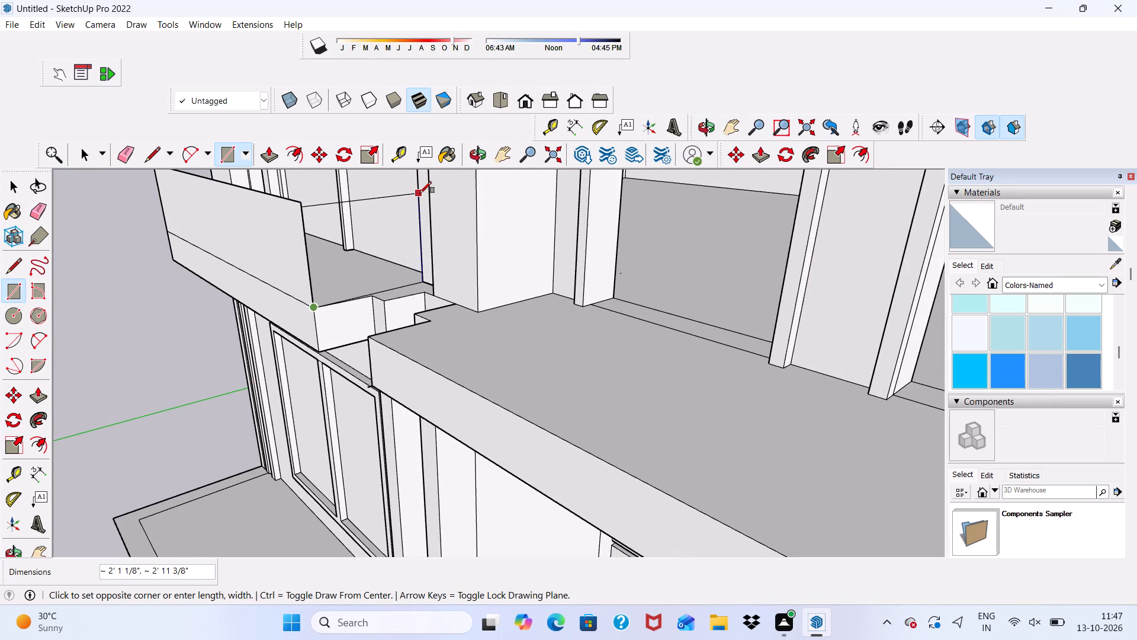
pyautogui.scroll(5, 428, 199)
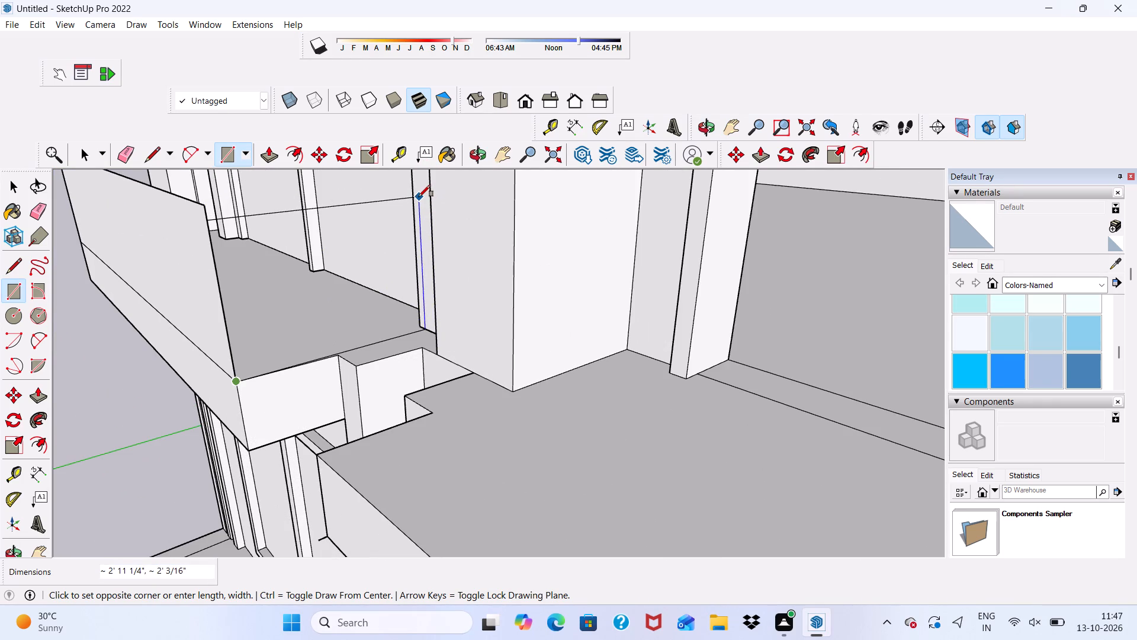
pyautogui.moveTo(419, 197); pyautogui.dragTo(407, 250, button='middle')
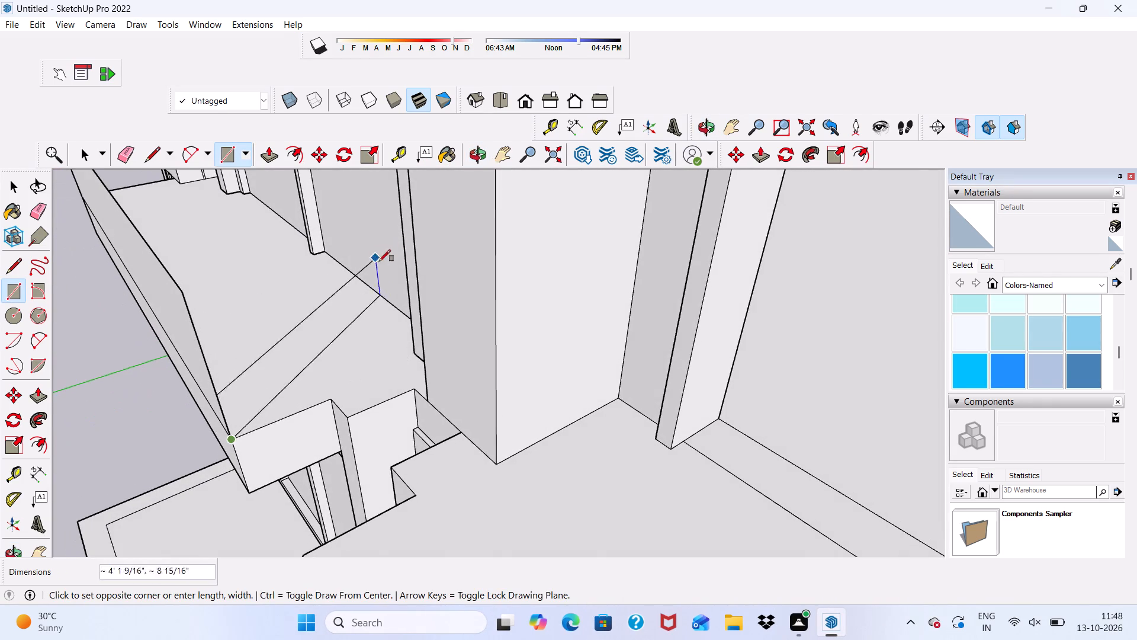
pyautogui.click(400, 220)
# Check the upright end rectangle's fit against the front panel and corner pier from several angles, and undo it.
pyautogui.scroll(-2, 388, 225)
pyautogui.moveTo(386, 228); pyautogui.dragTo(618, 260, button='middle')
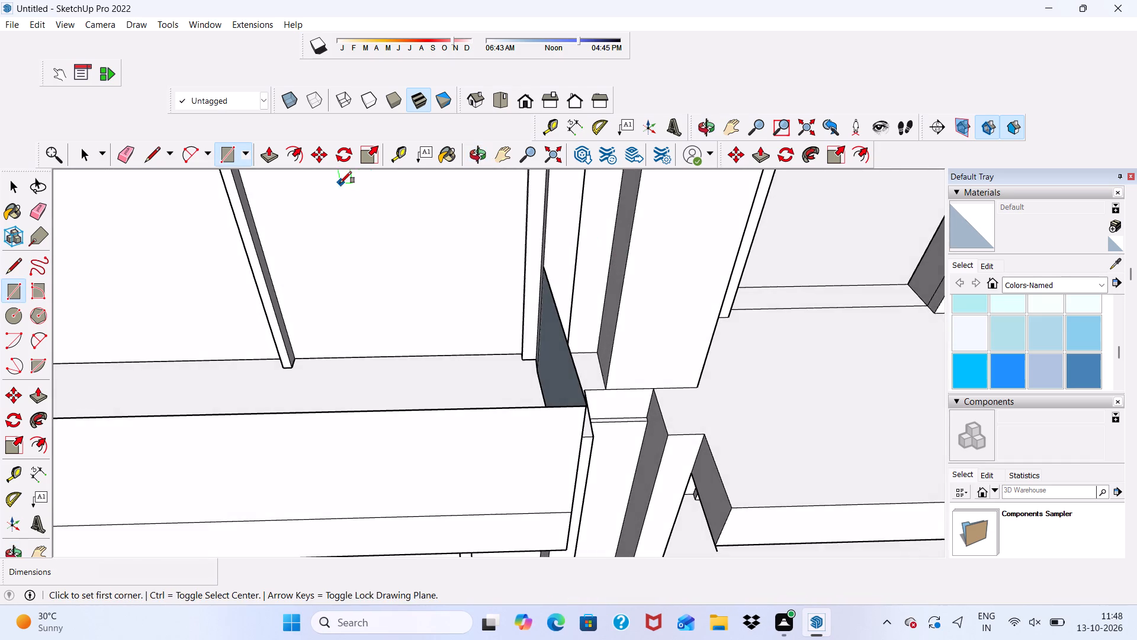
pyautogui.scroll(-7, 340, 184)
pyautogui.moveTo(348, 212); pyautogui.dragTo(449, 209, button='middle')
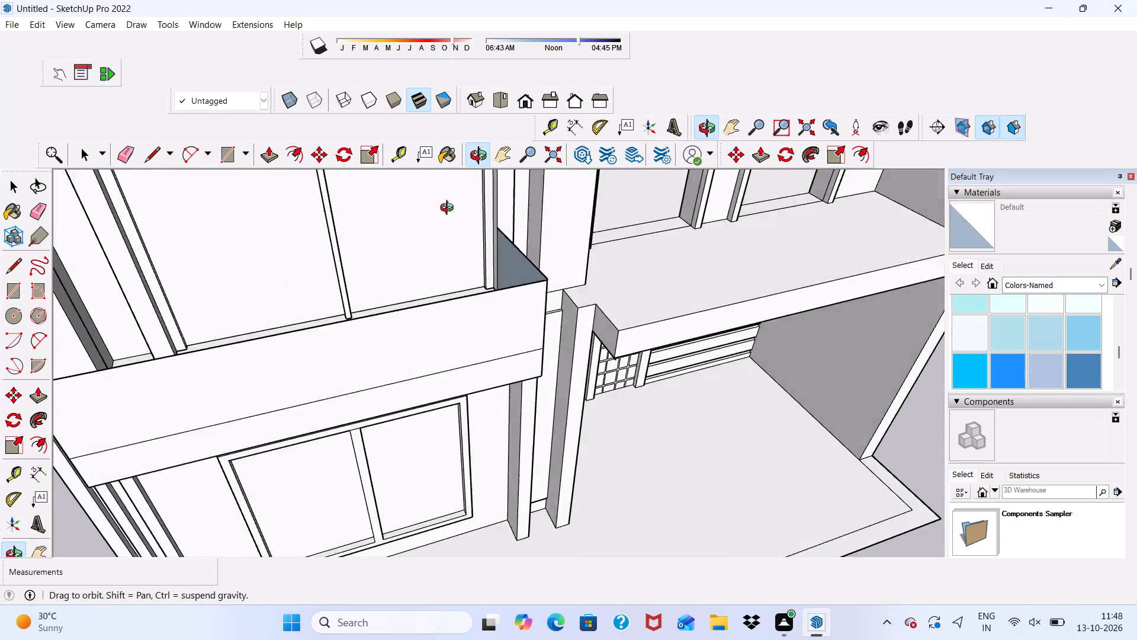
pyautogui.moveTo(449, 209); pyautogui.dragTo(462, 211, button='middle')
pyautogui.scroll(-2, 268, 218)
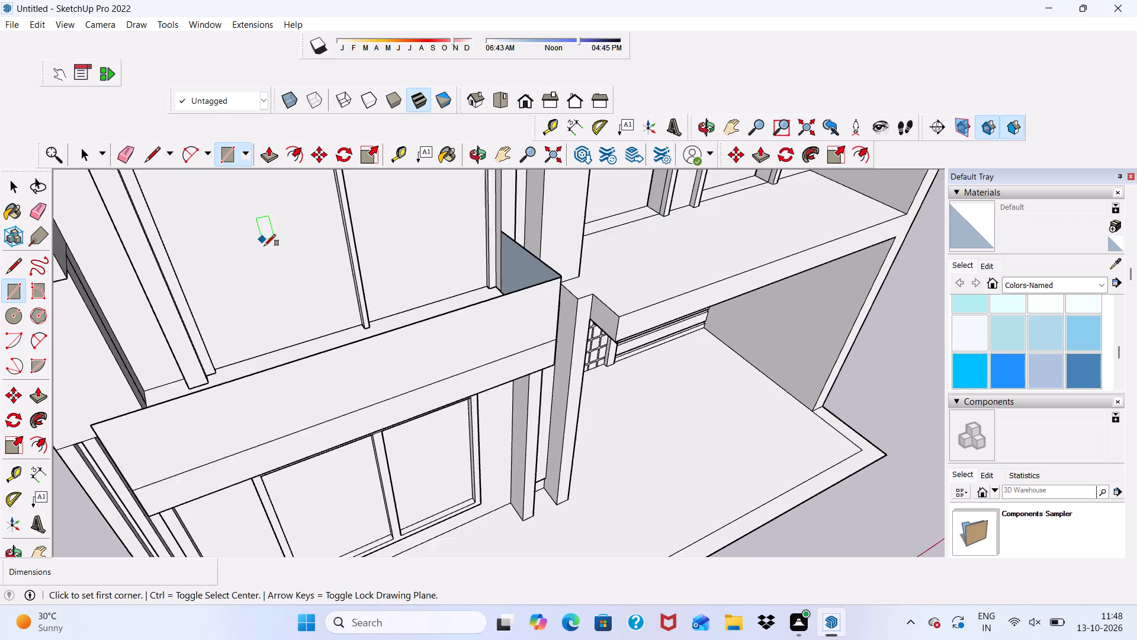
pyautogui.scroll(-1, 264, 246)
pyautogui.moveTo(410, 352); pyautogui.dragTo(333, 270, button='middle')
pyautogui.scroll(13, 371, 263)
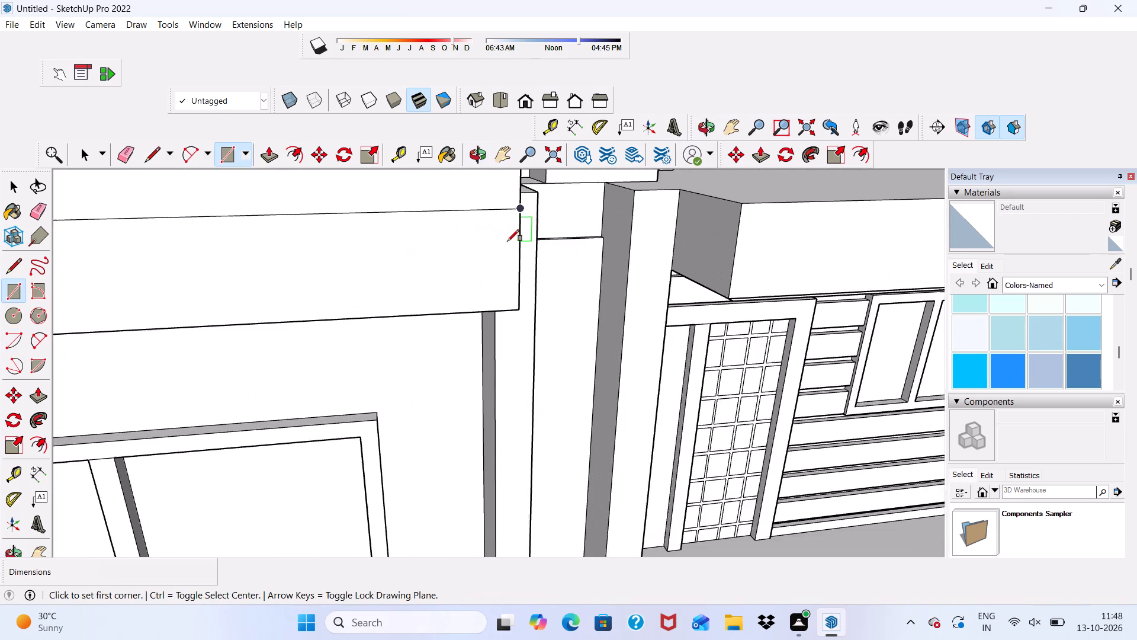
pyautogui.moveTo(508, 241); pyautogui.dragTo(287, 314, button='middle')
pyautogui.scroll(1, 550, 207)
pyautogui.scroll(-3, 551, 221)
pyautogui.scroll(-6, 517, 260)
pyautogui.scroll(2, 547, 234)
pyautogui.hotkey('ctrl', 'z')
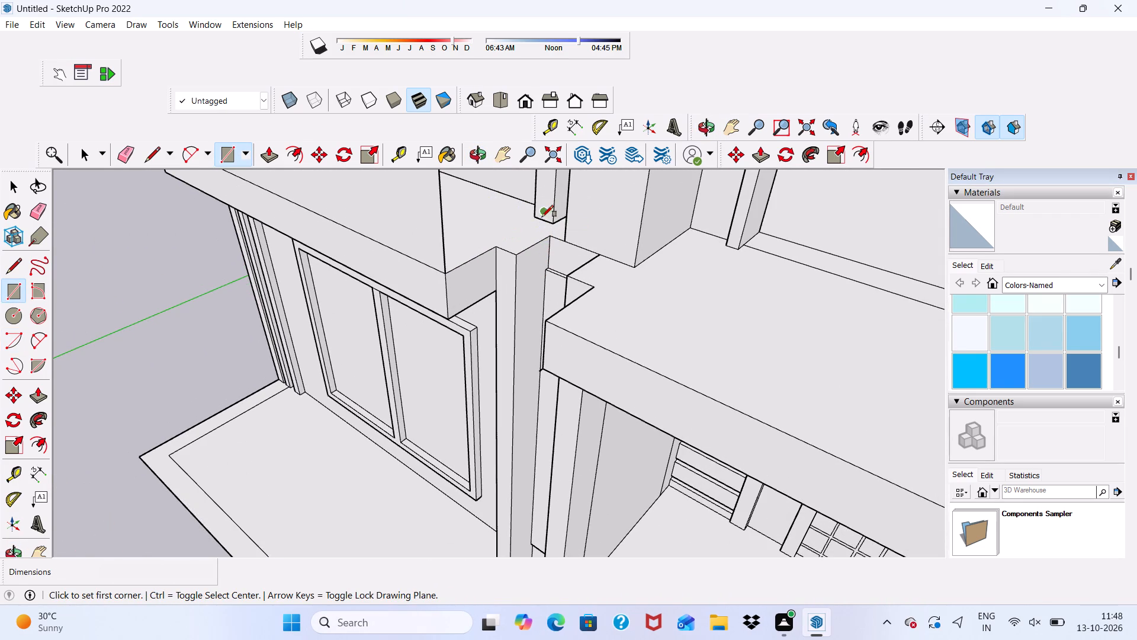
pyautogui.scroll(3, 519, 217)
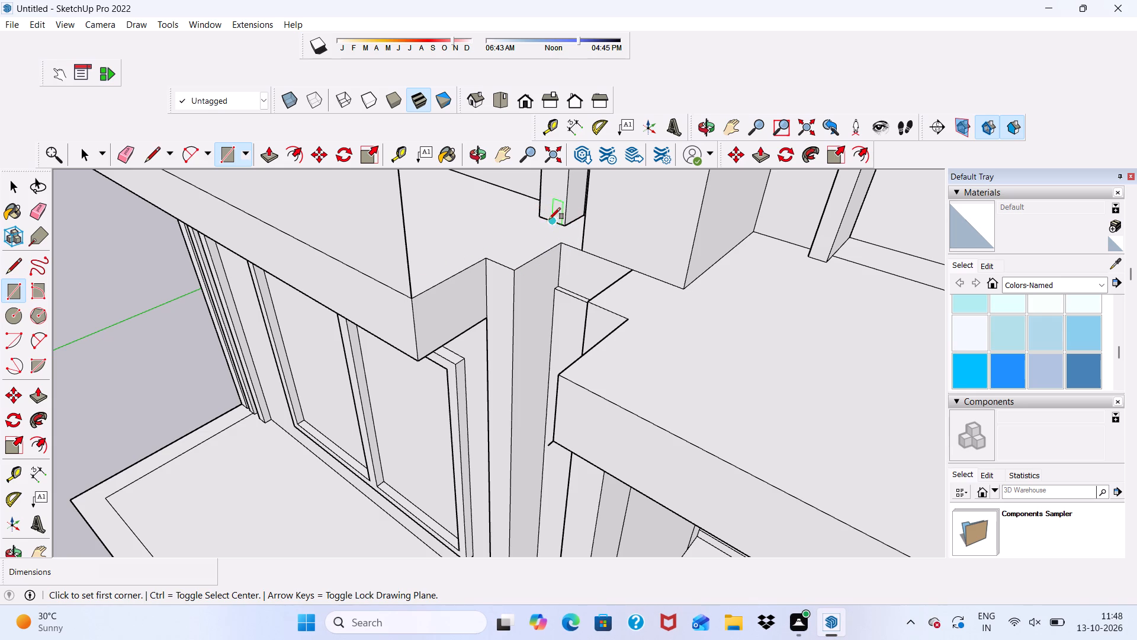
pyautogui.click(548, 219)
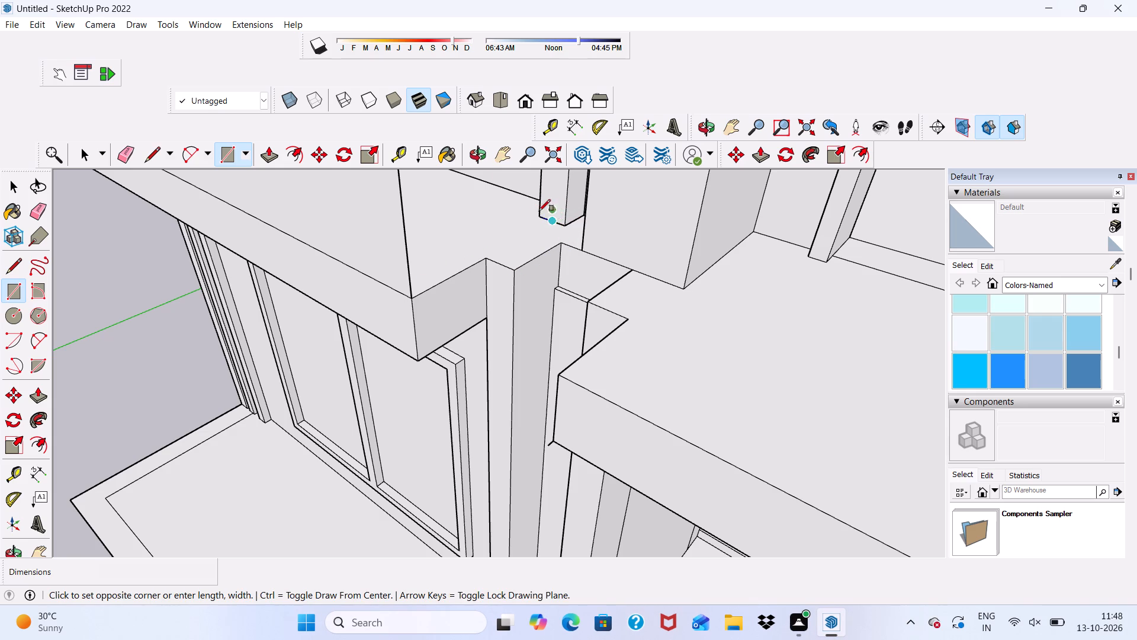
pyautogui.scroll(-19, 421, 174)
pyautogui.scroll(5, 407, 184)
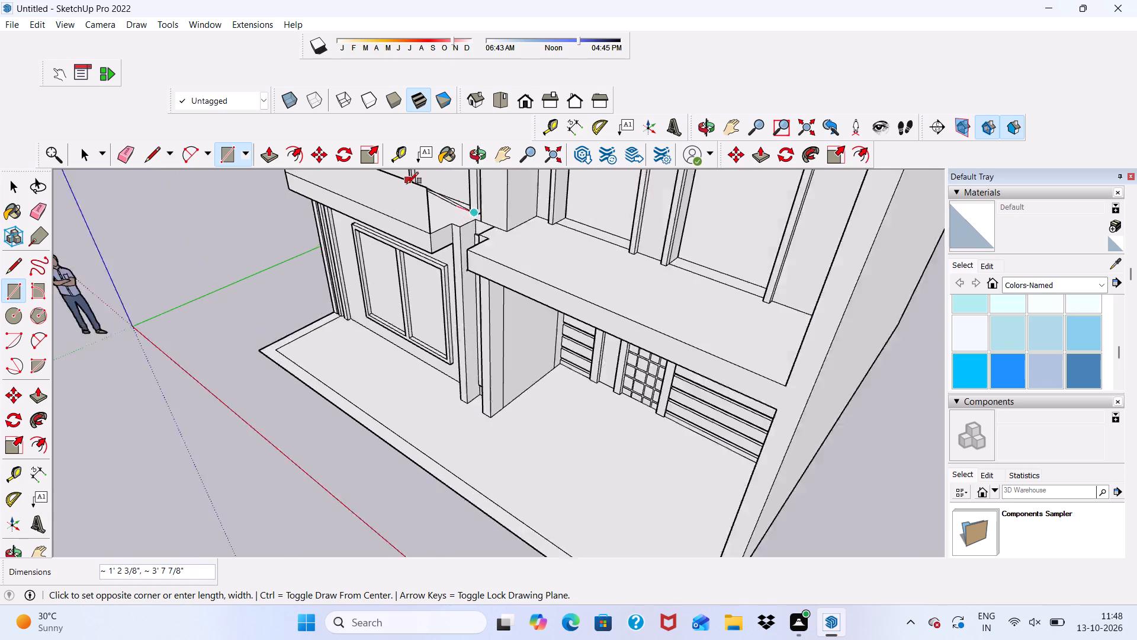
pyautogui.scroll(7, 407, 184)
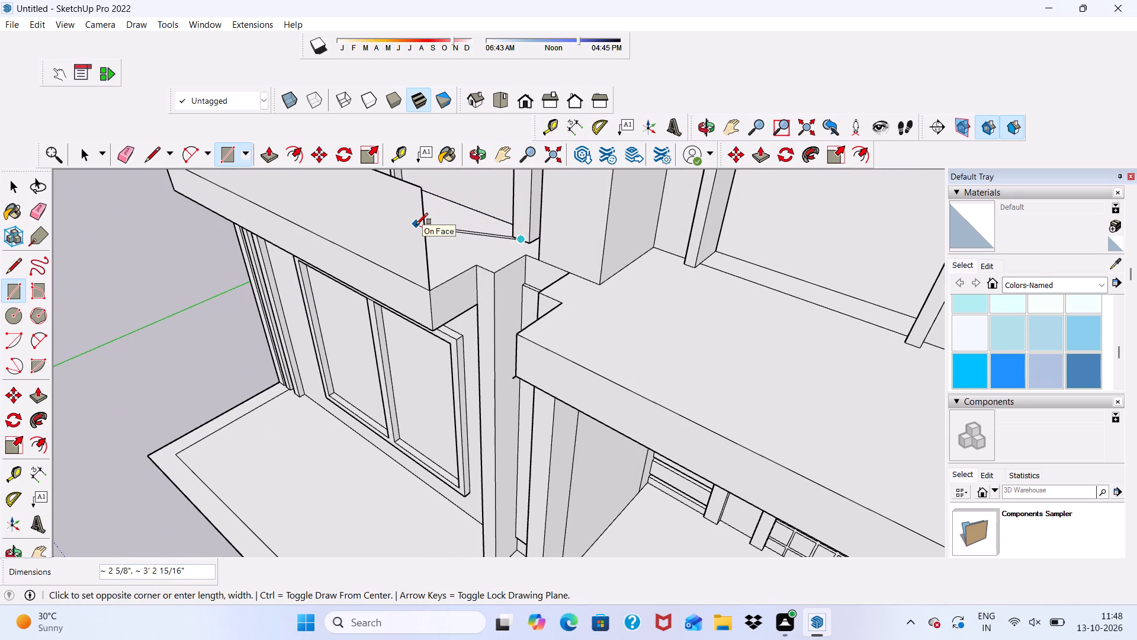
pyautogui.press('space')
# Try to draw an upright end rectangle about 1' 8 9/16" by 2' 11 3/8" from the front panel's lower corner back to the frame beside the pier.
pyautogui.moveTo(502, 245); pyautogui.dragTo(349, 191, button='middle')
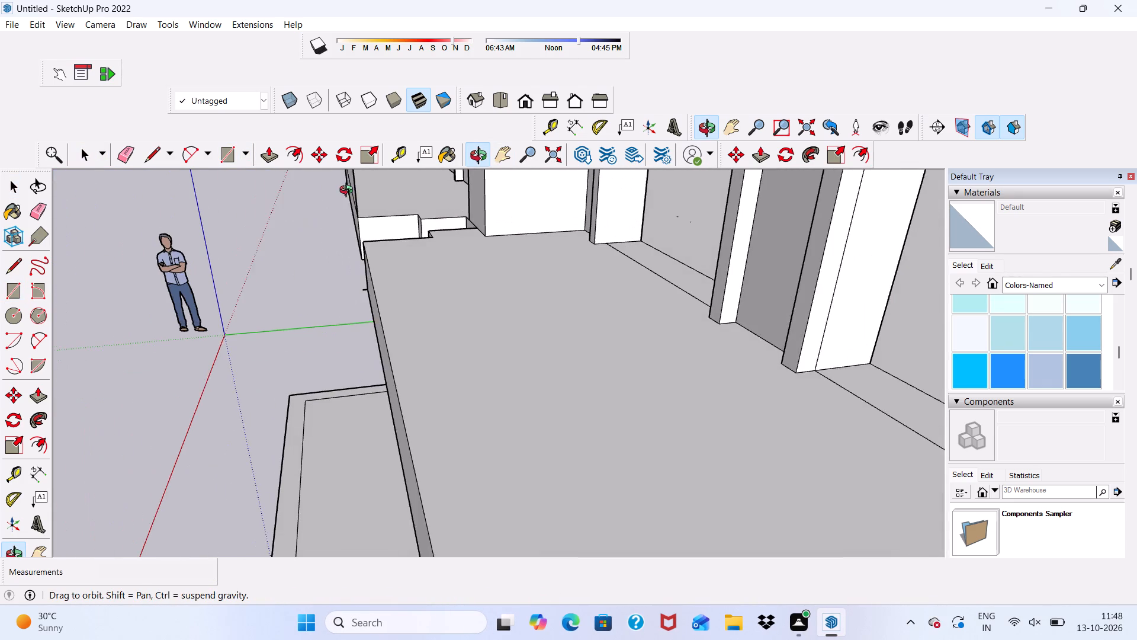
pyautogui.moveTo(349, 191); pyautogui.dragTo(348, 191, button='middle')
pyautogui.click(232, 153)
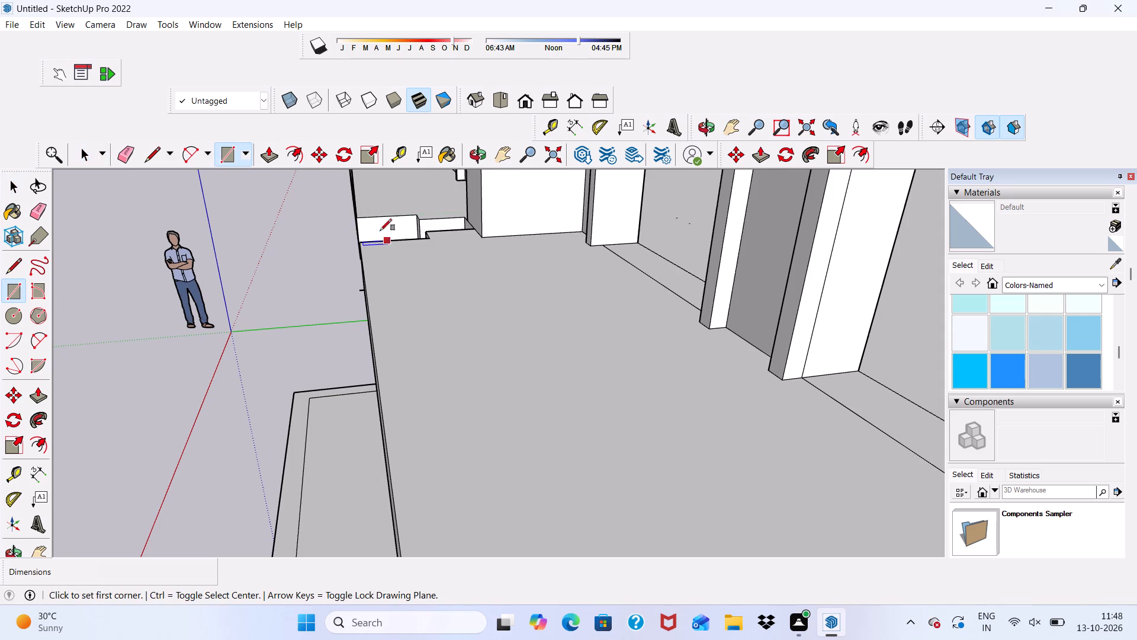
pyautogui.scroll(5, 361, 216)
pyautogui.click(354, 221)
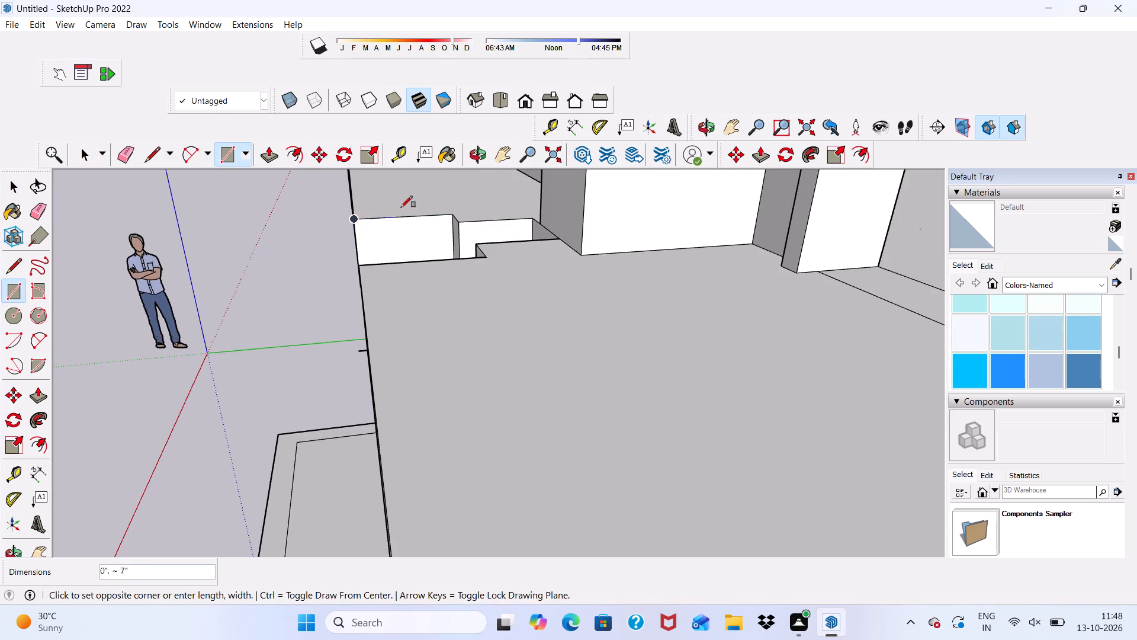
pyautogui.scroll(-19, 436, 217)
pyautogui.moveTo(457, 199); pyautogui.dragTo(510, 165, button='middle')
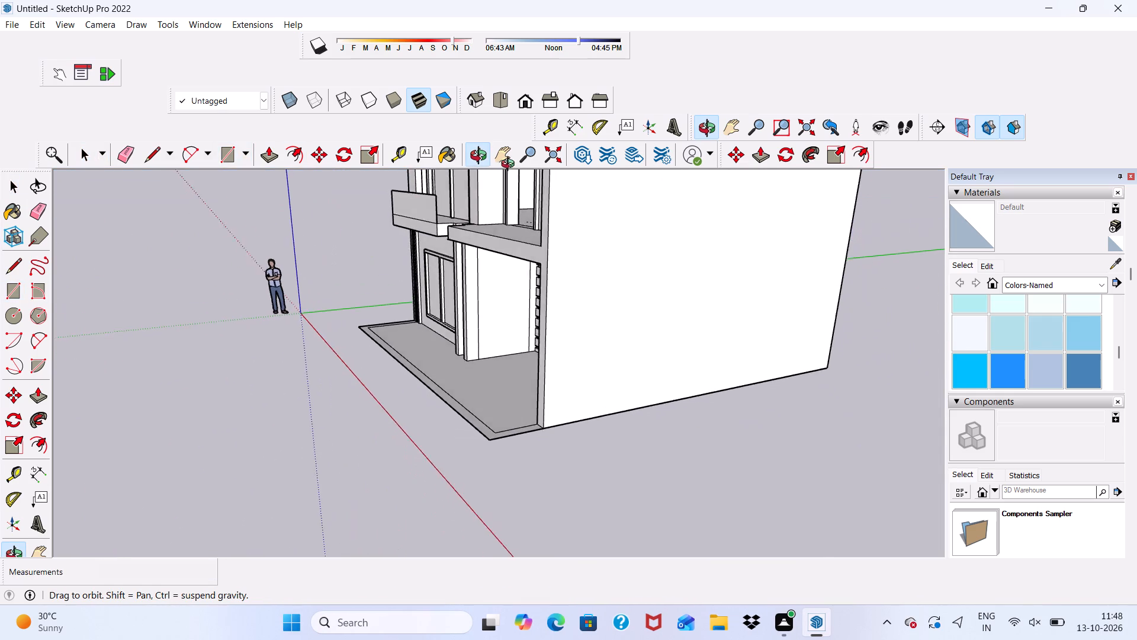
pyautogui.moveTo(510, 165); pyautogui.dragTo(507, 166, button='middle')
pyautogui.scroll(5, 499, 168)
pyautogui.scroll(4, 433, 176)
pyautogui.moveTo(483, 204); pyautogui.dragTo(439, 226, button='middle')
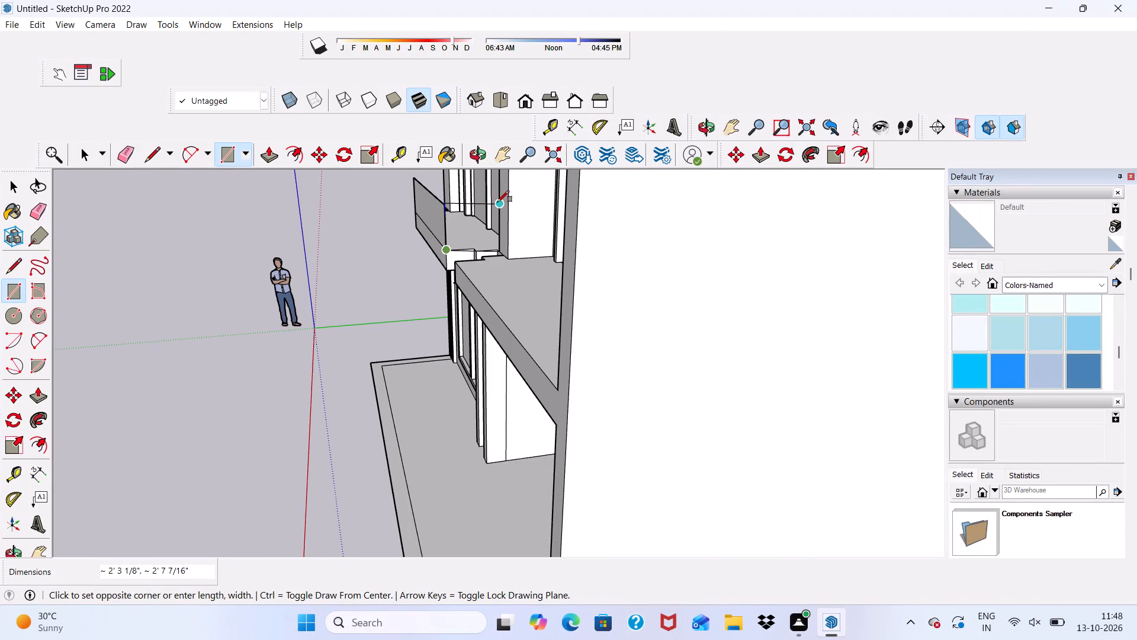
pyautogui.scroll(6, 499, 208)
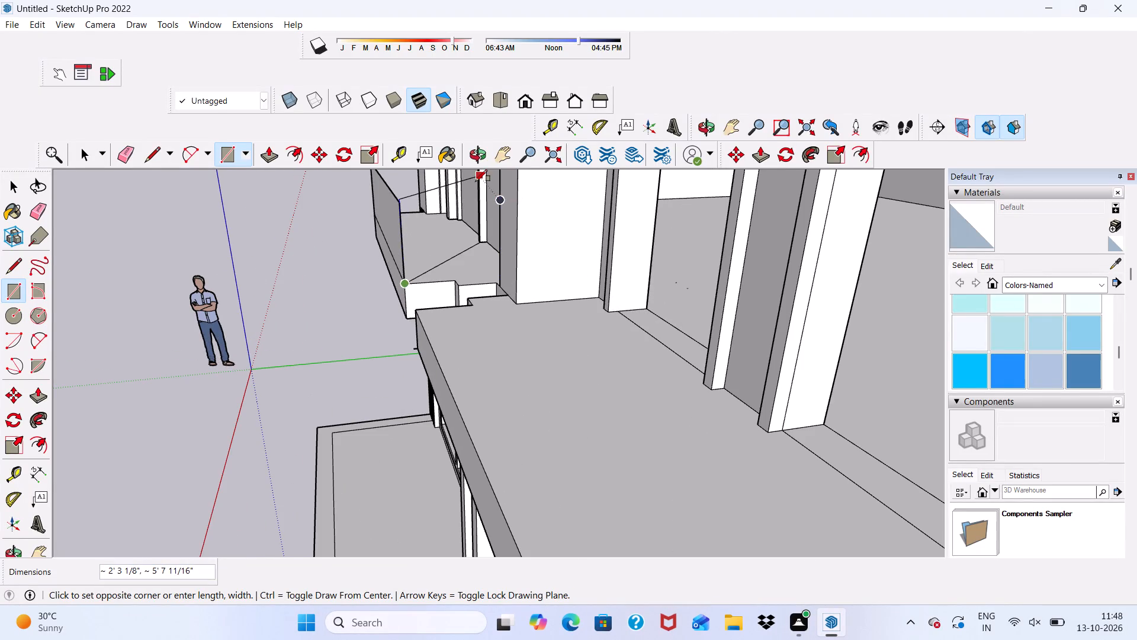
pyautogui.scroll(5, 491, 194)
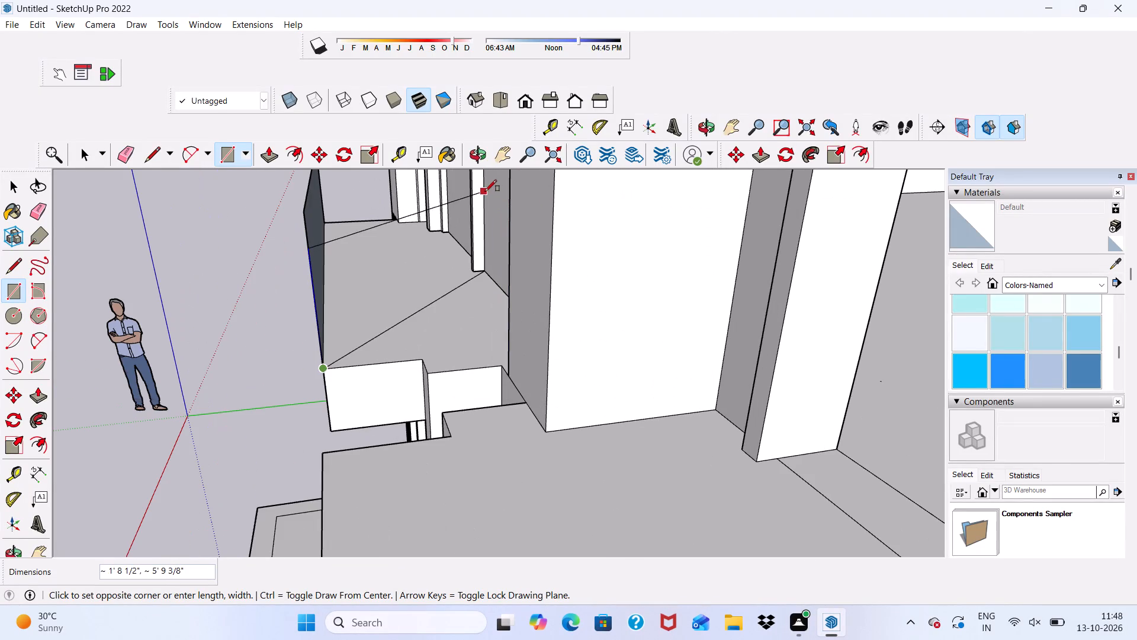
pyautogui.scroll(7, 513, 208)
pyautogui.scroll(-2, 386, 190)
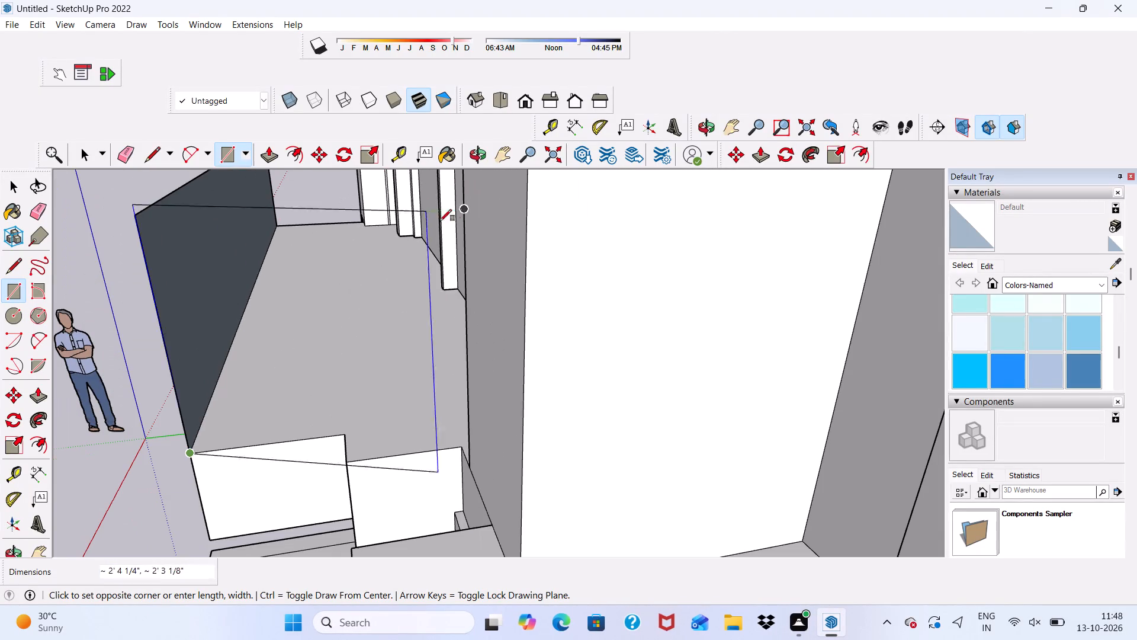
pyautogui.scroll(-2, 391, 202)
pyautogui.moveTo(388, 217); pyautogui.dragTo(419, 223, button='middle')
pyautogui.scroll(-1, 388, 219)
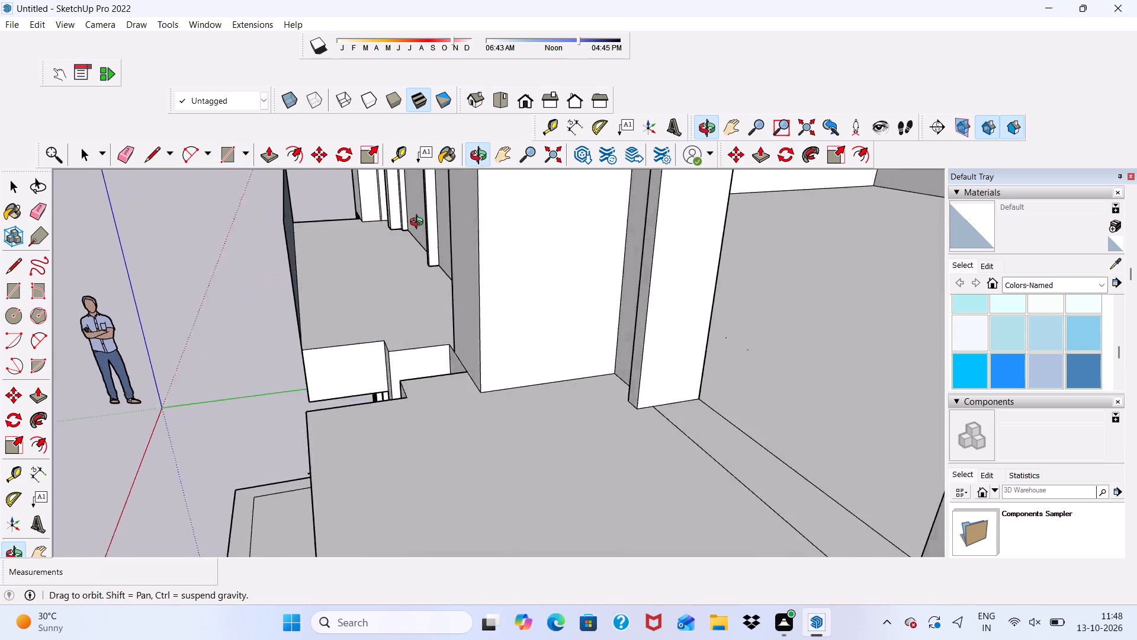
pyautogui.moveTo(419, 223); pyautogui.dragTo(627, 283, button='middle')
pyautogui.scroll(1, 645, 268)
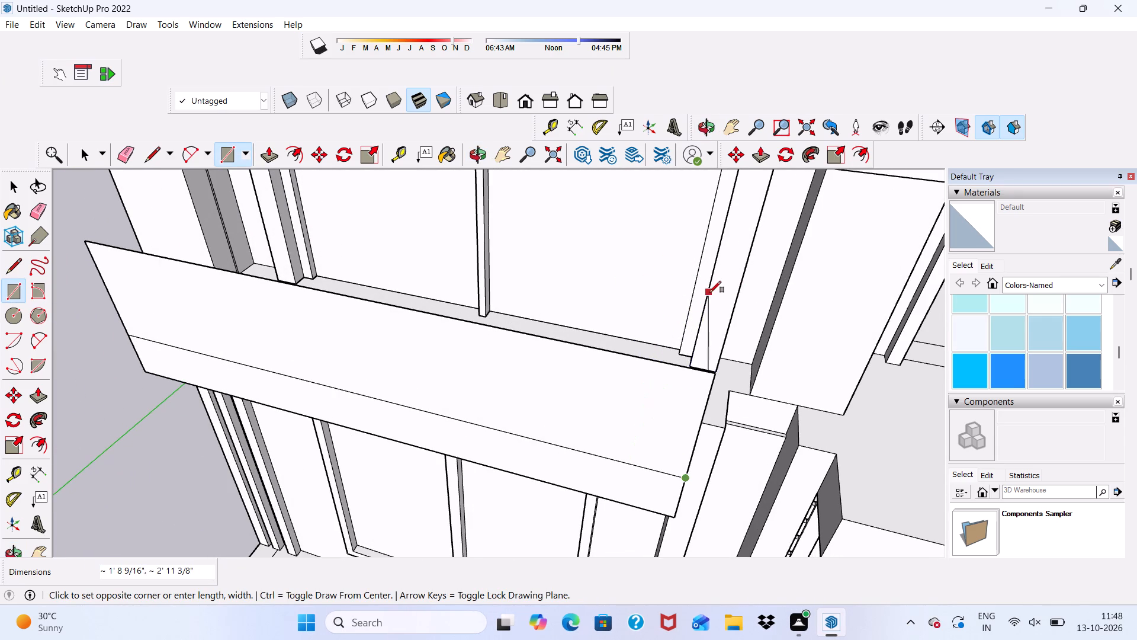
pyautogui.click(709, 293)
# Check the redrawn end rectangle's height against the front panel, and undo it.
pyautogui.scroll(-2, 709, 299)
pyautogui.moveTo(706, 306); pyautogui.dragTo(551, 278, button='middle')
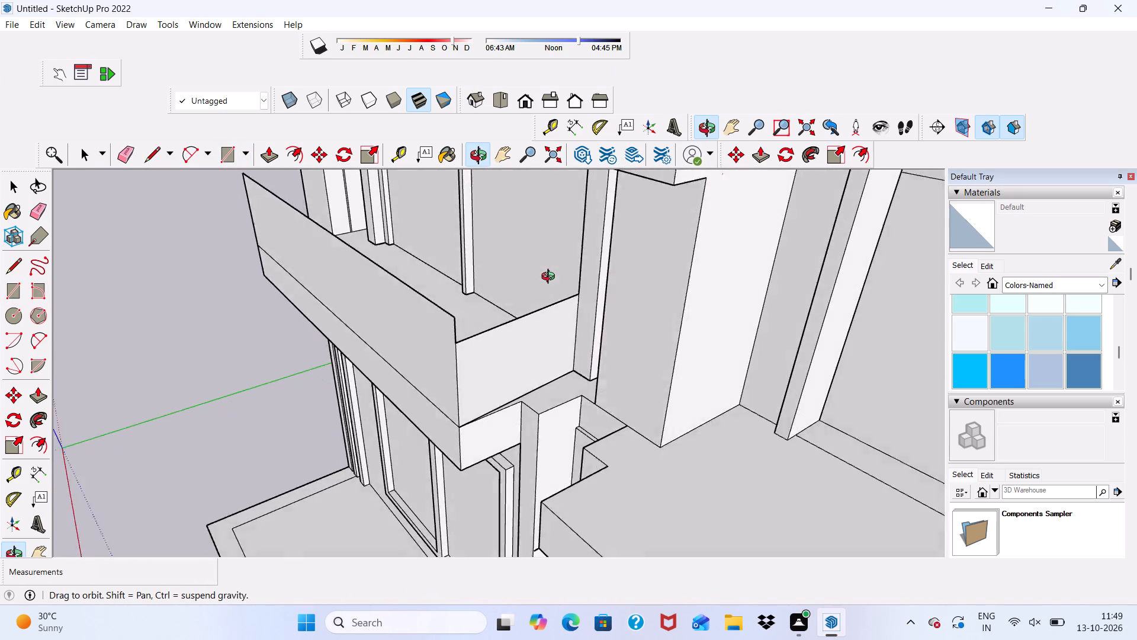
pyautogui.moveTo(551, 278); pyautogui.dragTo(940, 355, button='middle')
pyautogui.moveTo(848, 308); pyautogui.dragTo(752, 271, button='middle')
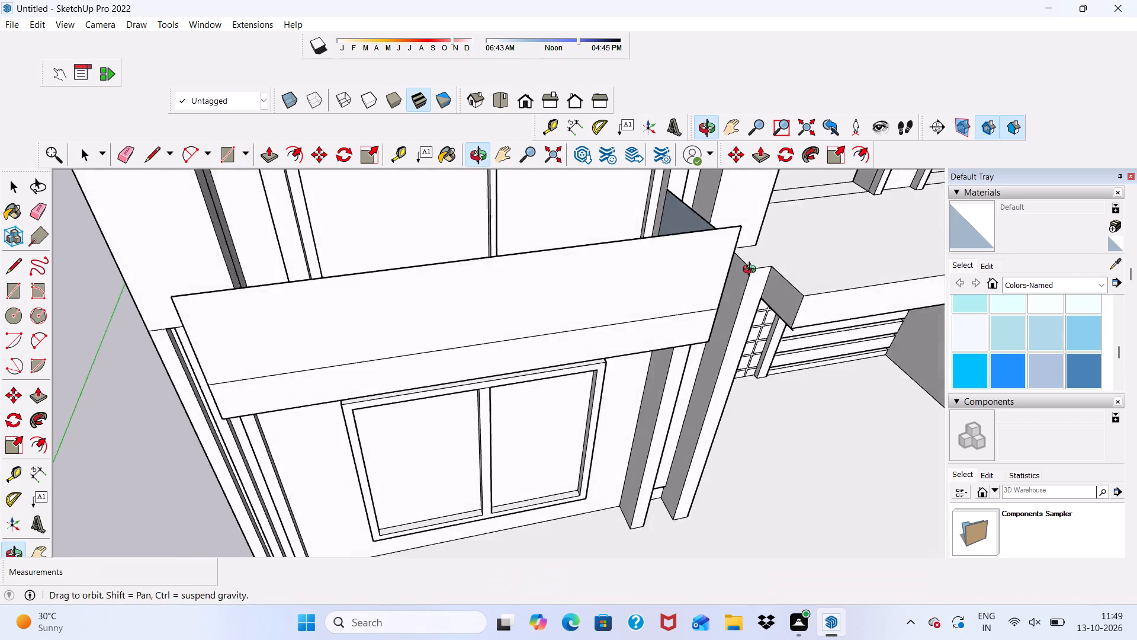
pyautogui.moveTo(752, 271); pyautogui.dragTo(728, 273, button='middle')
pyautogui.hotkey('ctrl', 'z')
# Draw an upright rectangle about 2' 3 1/8" by 3' 3 3/4" across the slab's pier-side end, from the front panel's lower corner toward the wall.
pyautogui.moveTo(322, 290); pyautogui.dragTo(390, 318, button='middle')
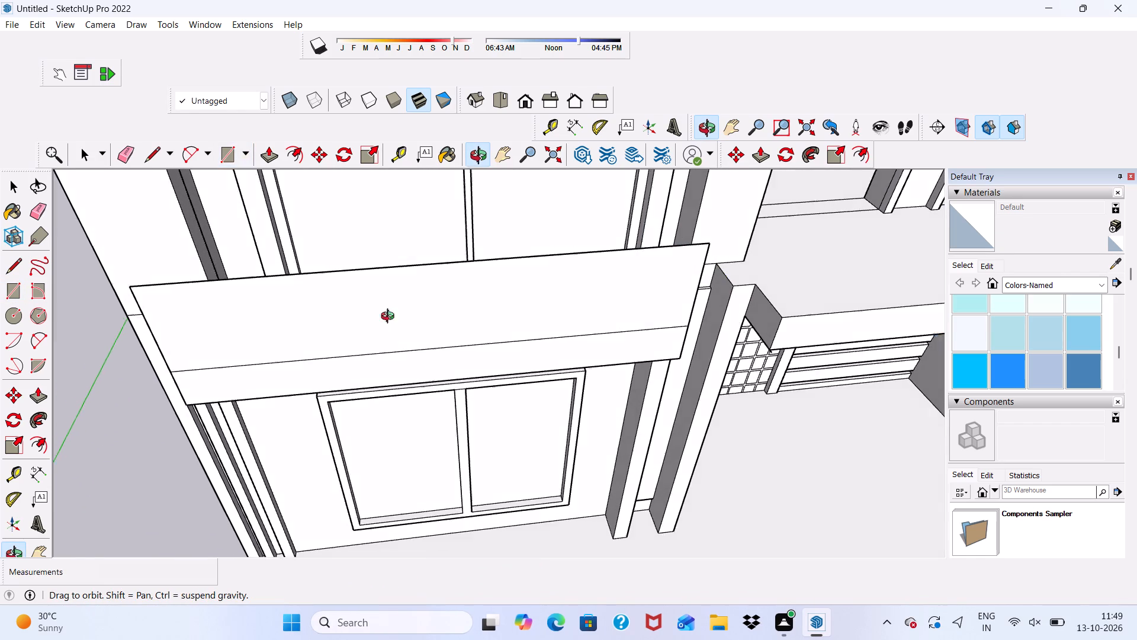
pyautogui.moveTo(390, 318); pyautogui.dragTo(570, 321, button='middle')
pyautogui.scroll(6, 617, 175)
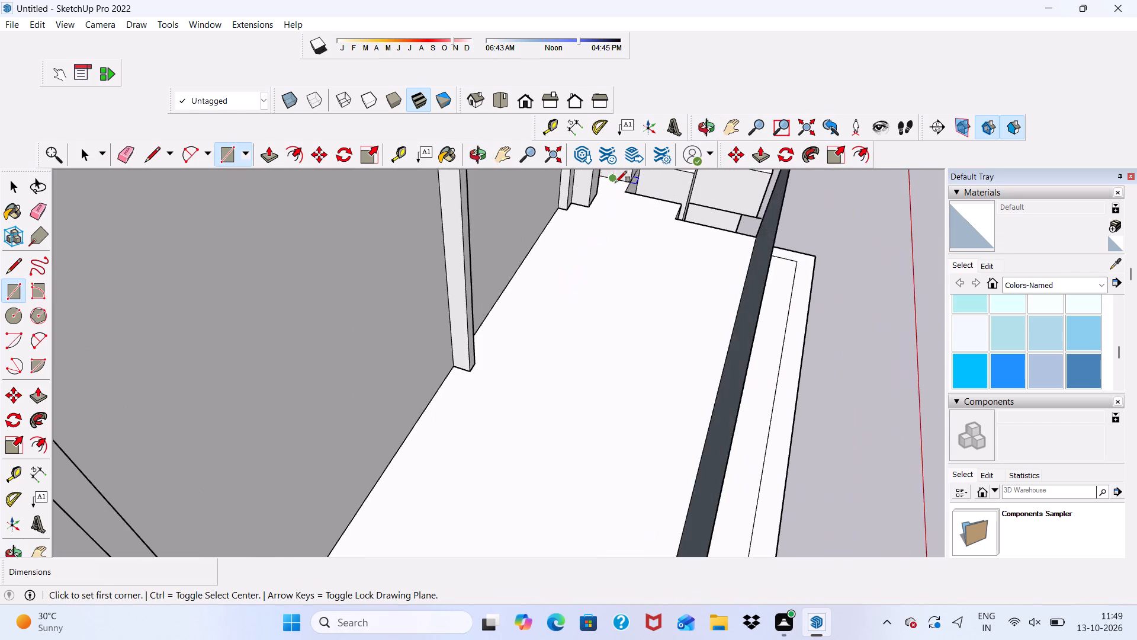
pyautogui.scroll(4, 615, 183)
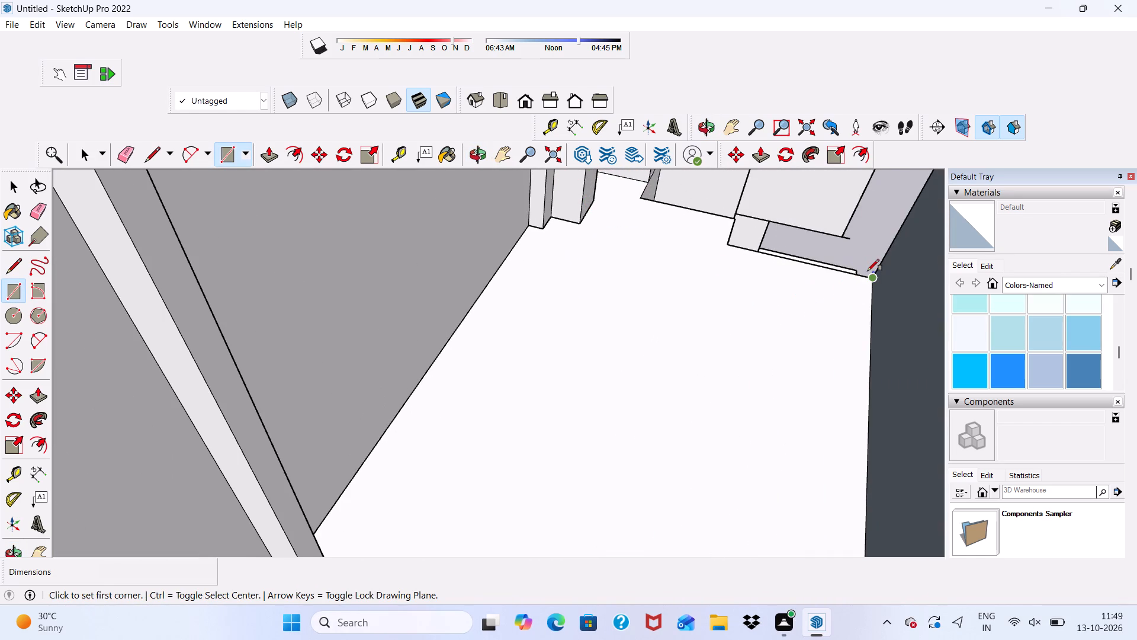
pyautogui.click(869, 276)
pyautogui.scroll(-11, 526, 208)
pyautogui.moveTo(570, 215); pyautogui.dragTo(610, 104, button='middle')
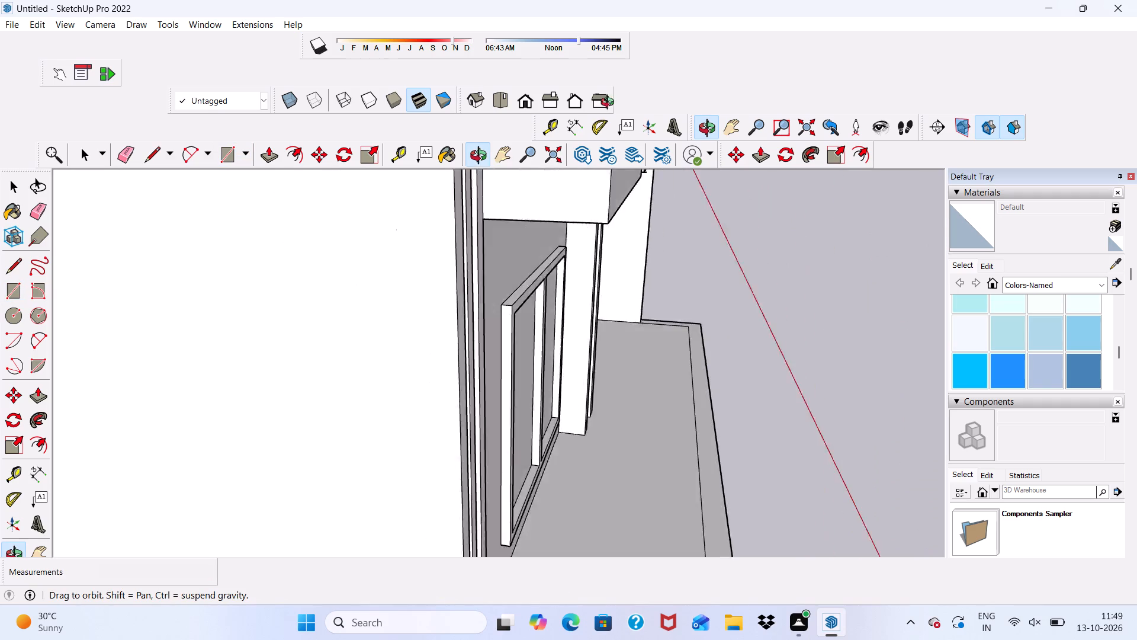
pyautogui.moveTo(610, 104); pyautogui.dragTo(617, 178, button='middle')
pyautogui.scroll(1, 565, 159)
pyautogui.scroll(-7, 542, 179)
pyautogui.moveTo(563, 193); pyautogui.dragTo(532, 175, button='middle')
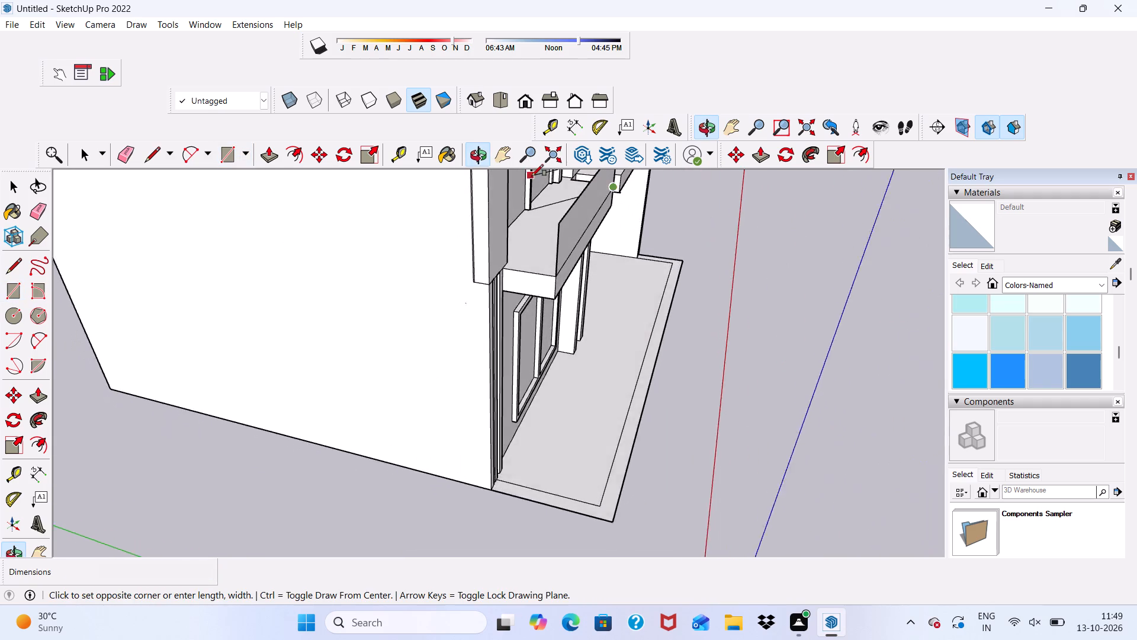
pyautogui.scroll(1, 532, 176)
pyautogui.scroll(-11, 532, 207)
pyautogui.scroll(16, 548, 167)
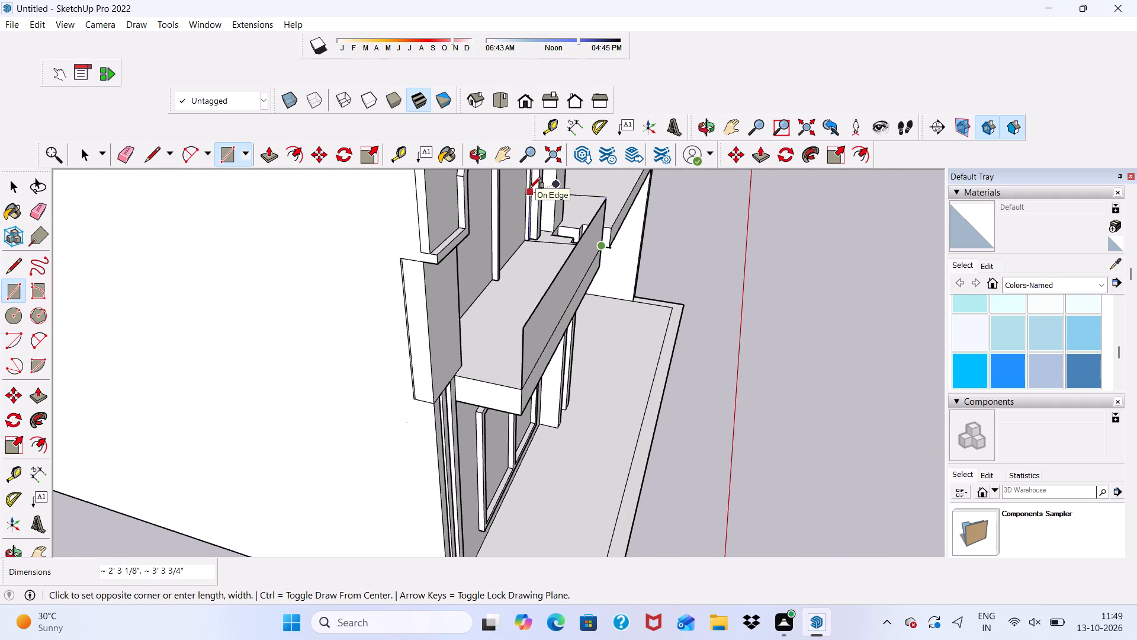
pyautogui.click(529, 188)
pyautogui.moveTo(572, 231); pyautogui.dragTo(50, 232, button='middle')
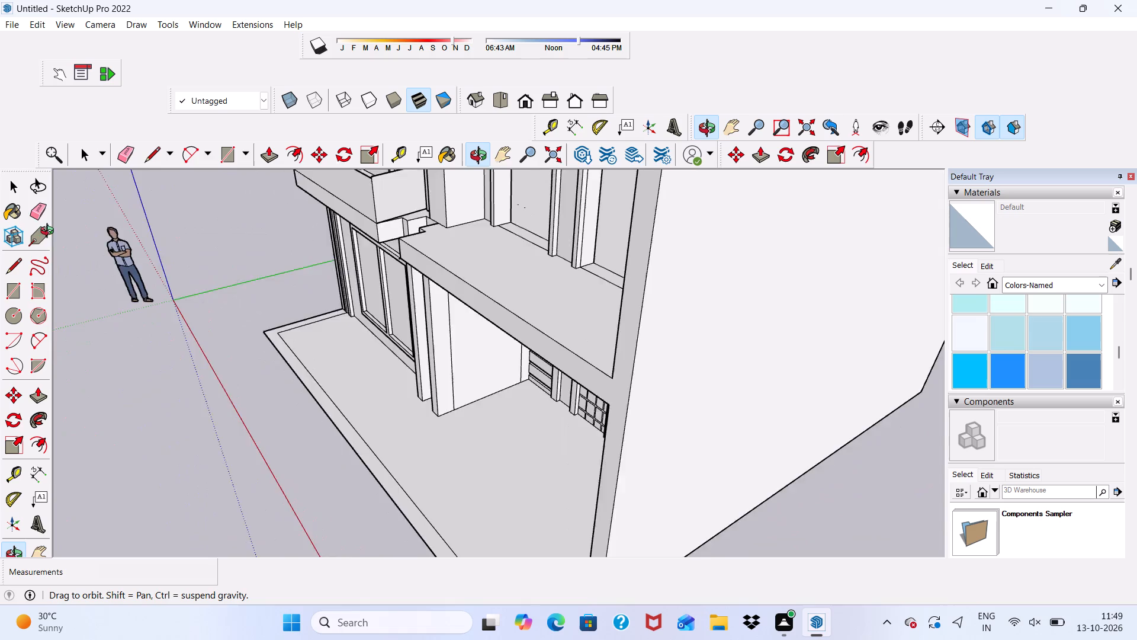
pyautogui.moveTo(50, 232); pyautogui.dragTo(339, 329, button='middle')
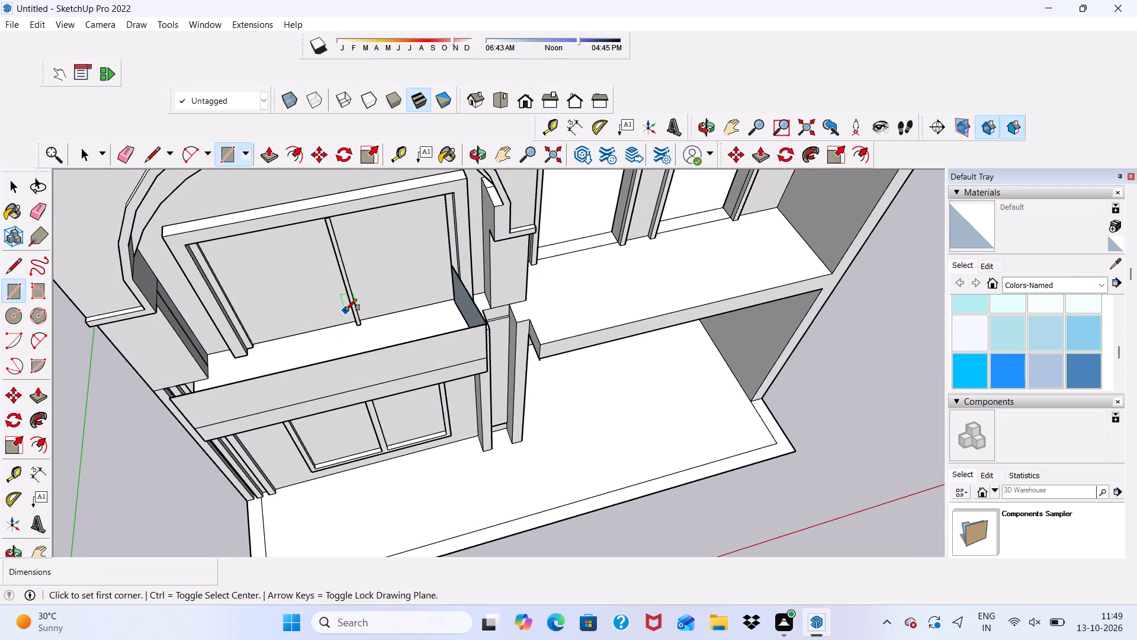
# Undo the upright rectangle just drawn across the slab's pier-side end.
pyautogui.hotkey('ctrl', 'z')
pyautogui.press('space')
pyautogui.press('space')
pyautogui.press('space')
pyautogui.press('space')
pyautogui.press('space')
# Examine the slab's pier-side end where it meets the front panel, window frame and corner pier, including from the standard front view.
pyautogui.scroll(4, 458, 318)
pyautogui.moveTo(469, 292); pyautogui.dragTo(448, 360, button='middle')
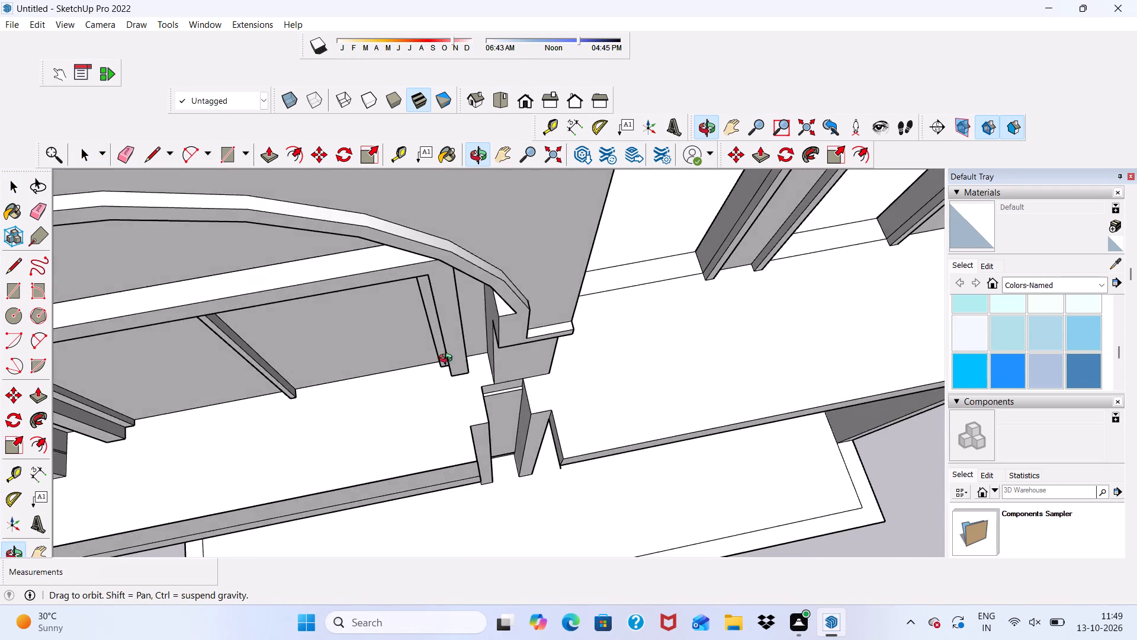
pyautogui.moveTo(448, 360); pyautogui.dragTo(458, 378, button='middle')
pyautogui.scroll(7, 483, 474)
pyautogui.moveTo(438, 378); pyautogui.dragTo(550, 396, button='middle')
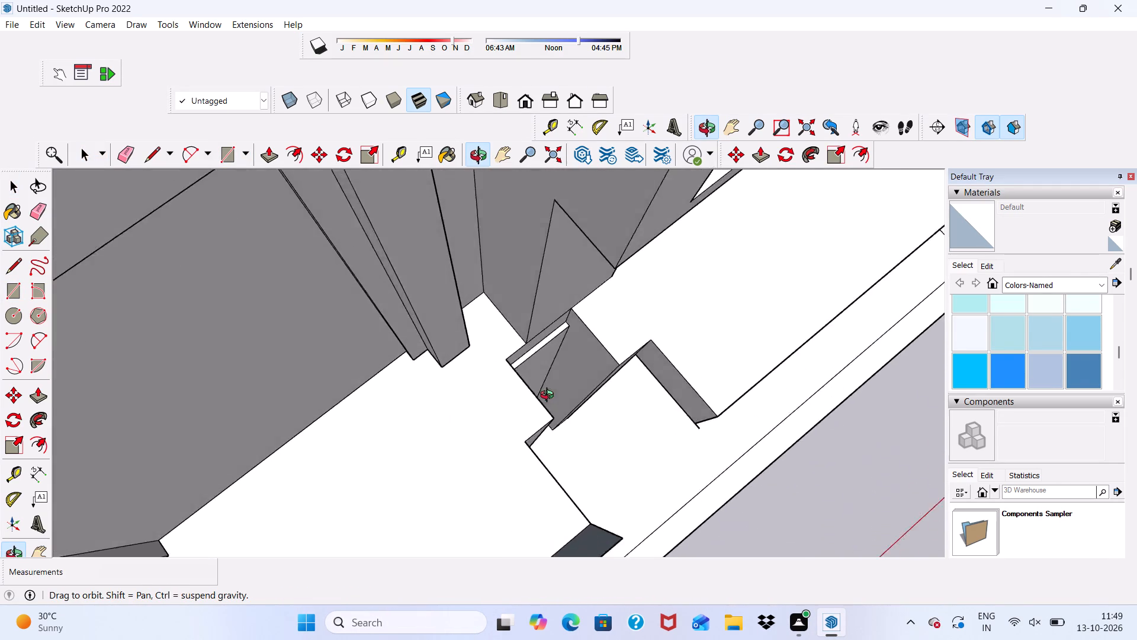
pyautogui.moveTo(550, 396); pyautogui.dragTo(643, 387, button='middle')
pyautogui.scroll(-1, 644, 387)
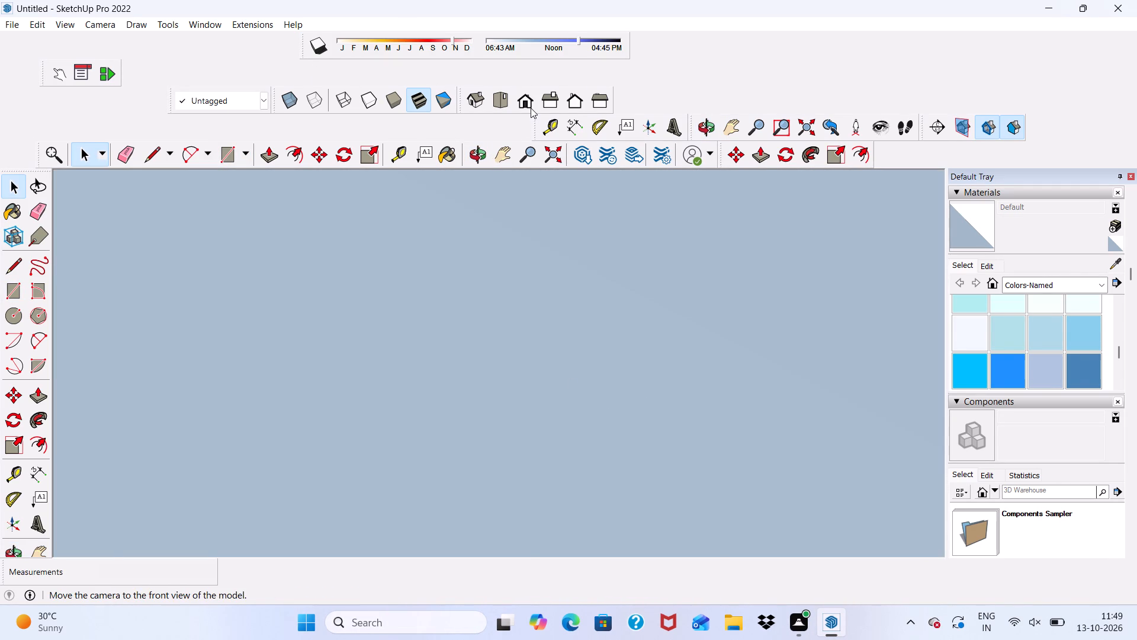
pyautogui.click(531, 108)
pyautogui.scroll(-10, 419, 147)
pyautogui.moveTo(445, 217); pyautogui.dragTo(448, 416, button='middle')
pyautogui.scroll(1, 445, 217)
pyautogui.scroll(-1, 448, 416)
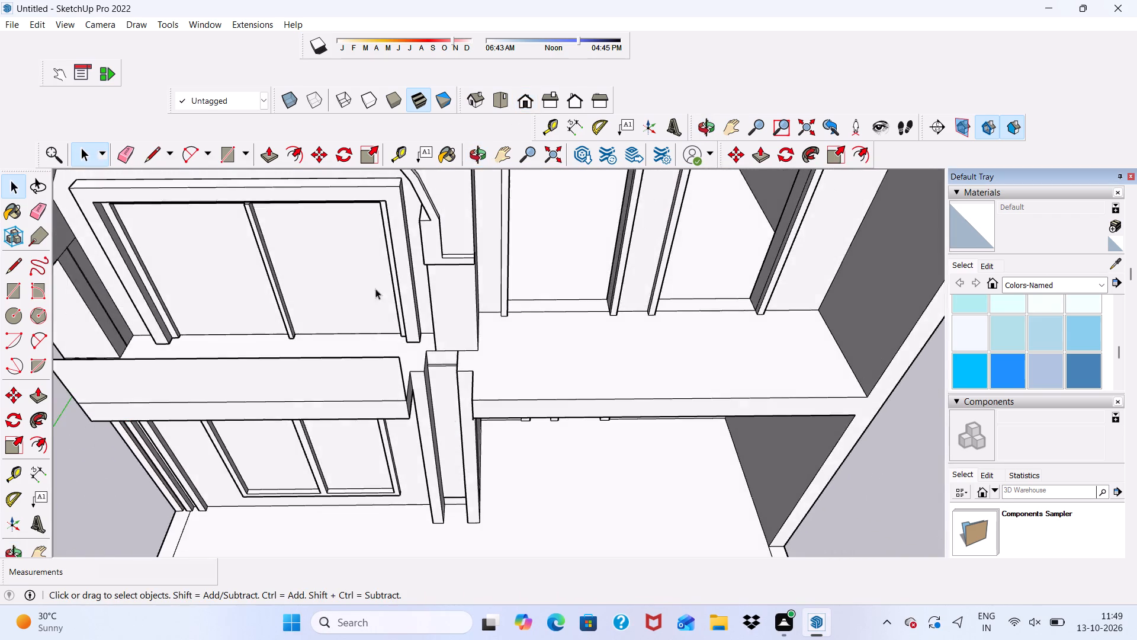
pyautogui.scroll(7, 368, 273)
pyautogui.scroll(-4, 133, 81)
pyautogui.scroll(-1, 8, 277)
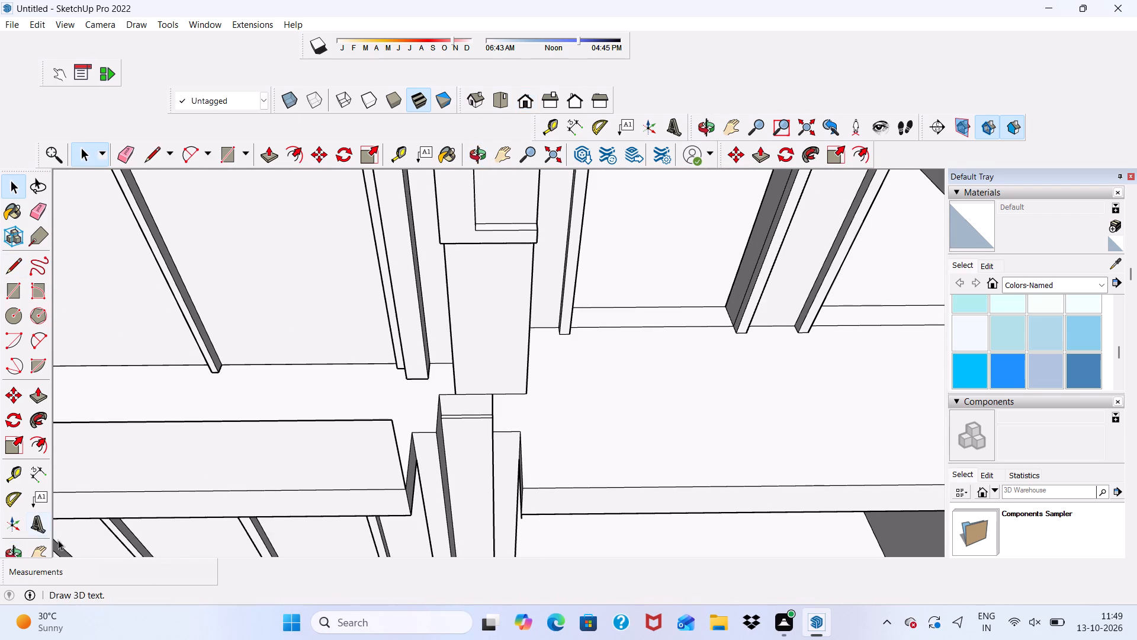
pyautogui.moveTo(207, 405); pyautogui.dragTo(467, 418, button='middle')
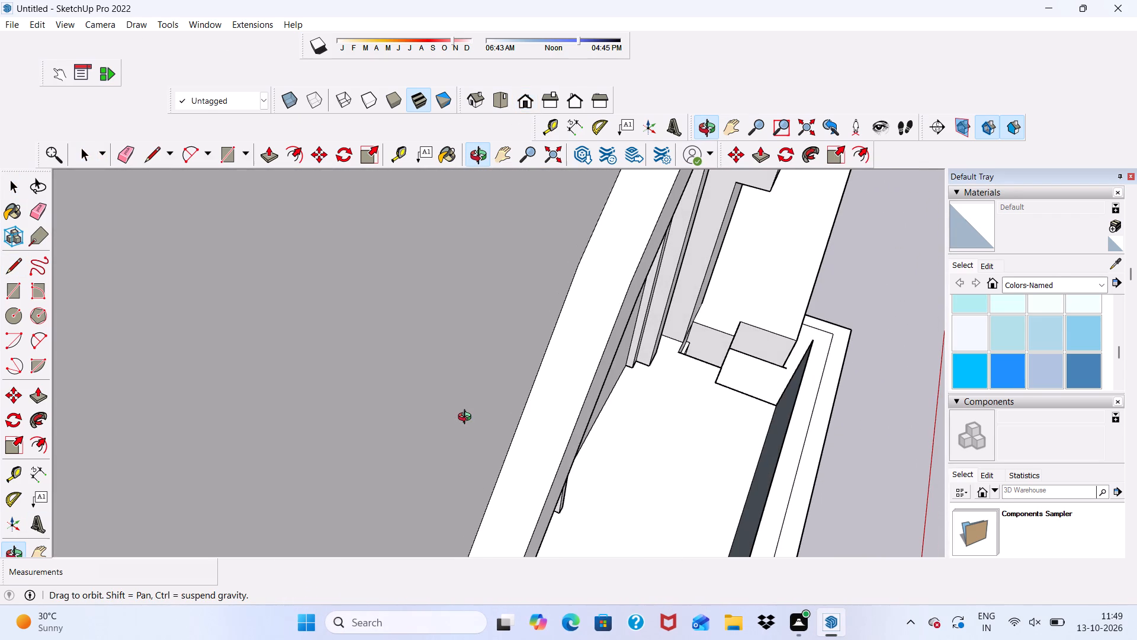
pyautogui.moveTo(467, 418); pyautogui.dragTo(468, 418, button='middle')
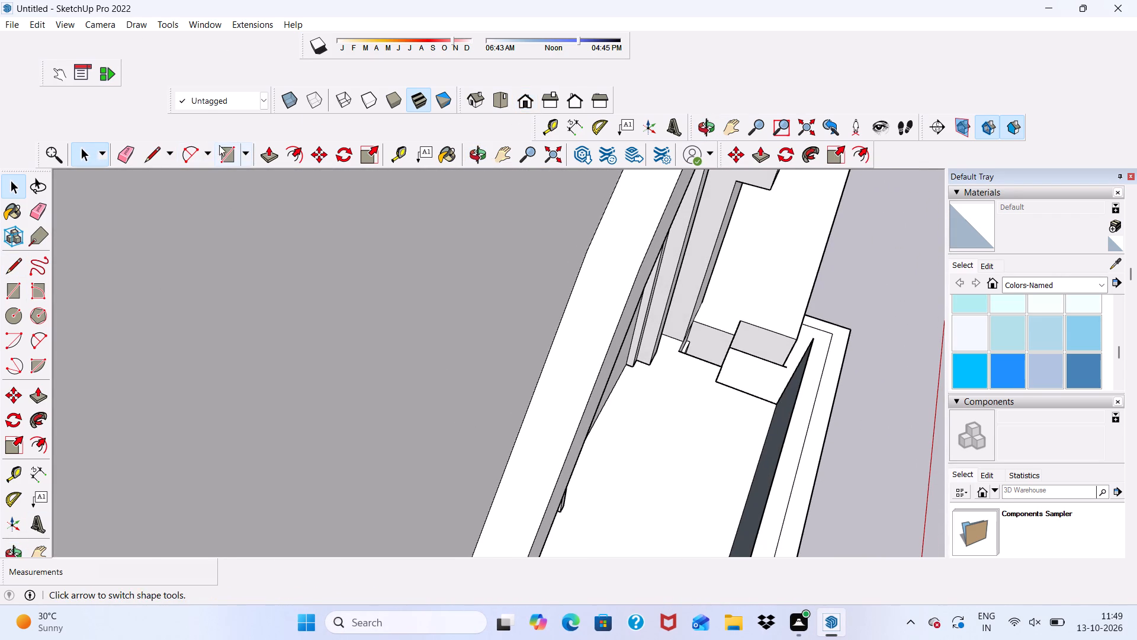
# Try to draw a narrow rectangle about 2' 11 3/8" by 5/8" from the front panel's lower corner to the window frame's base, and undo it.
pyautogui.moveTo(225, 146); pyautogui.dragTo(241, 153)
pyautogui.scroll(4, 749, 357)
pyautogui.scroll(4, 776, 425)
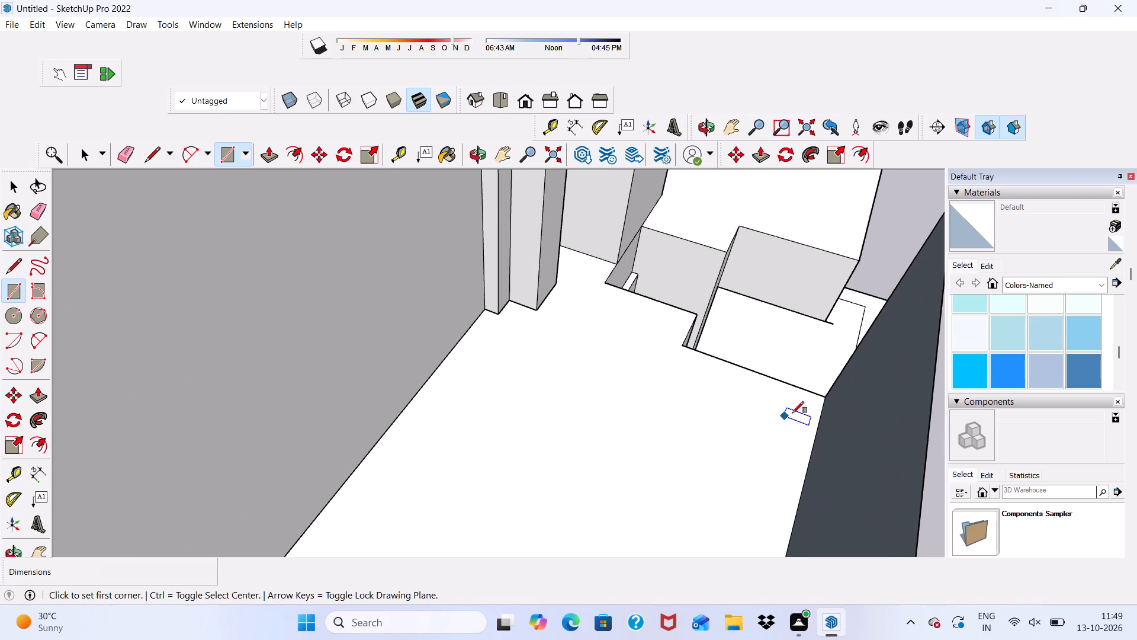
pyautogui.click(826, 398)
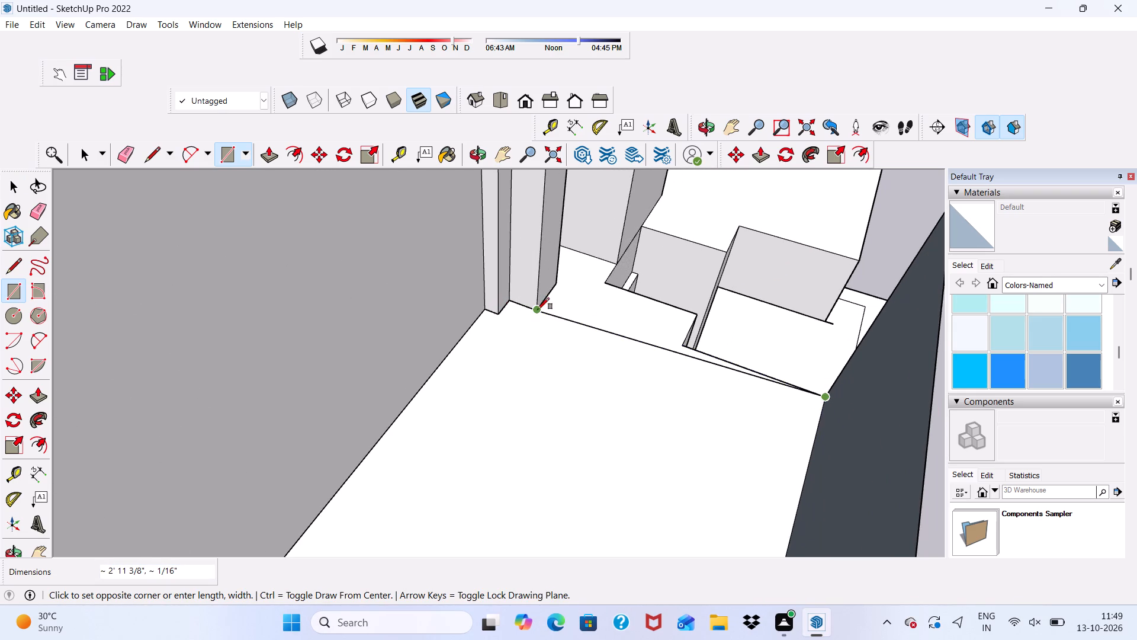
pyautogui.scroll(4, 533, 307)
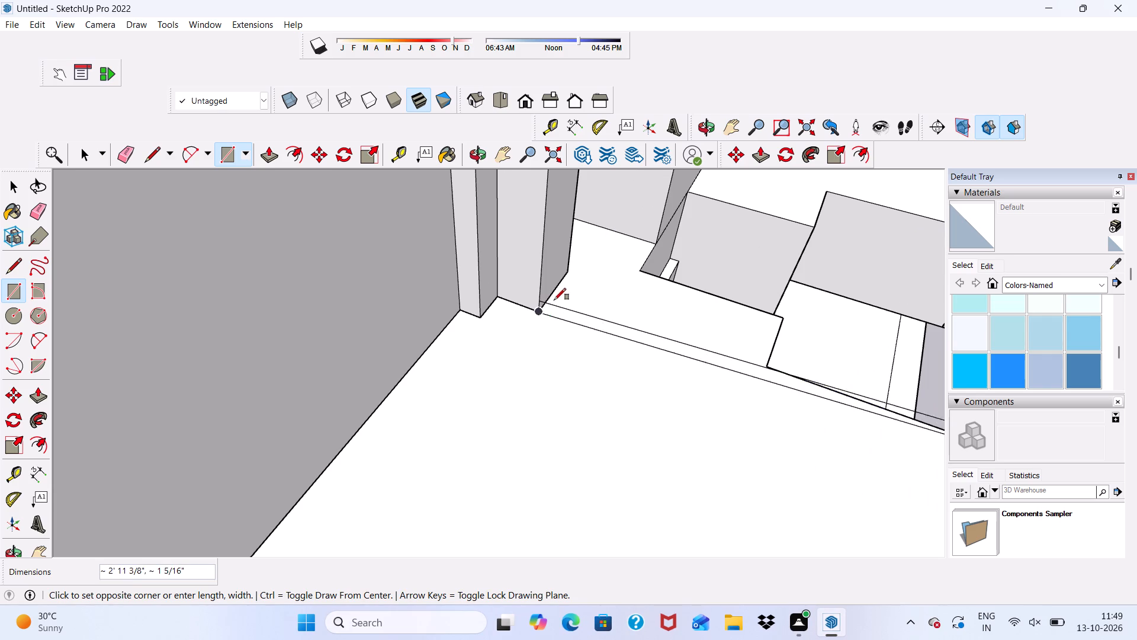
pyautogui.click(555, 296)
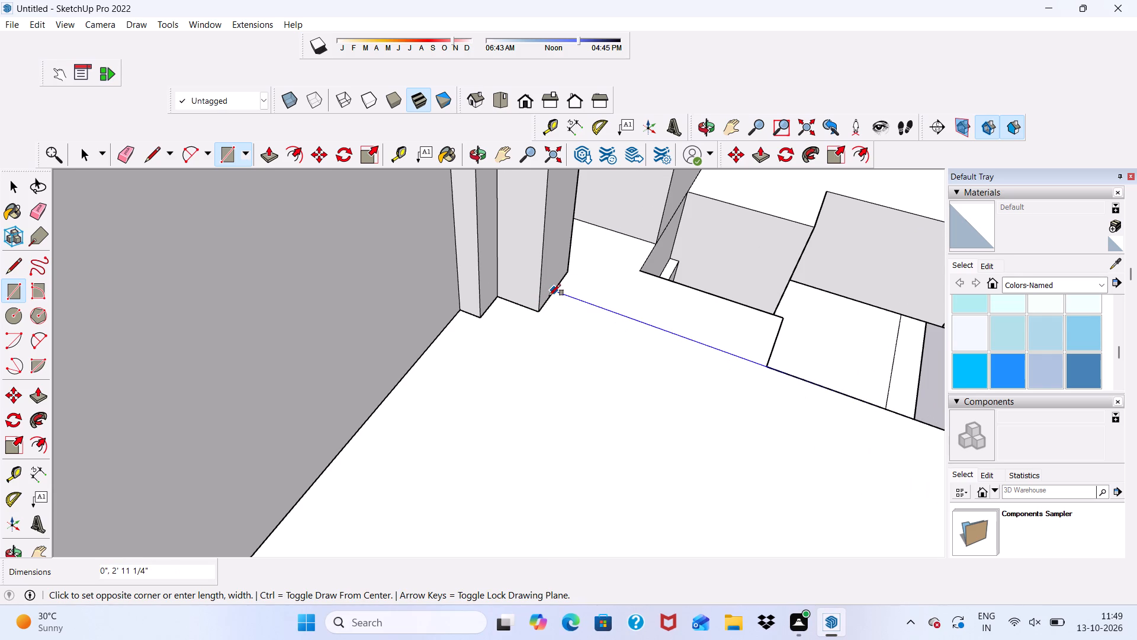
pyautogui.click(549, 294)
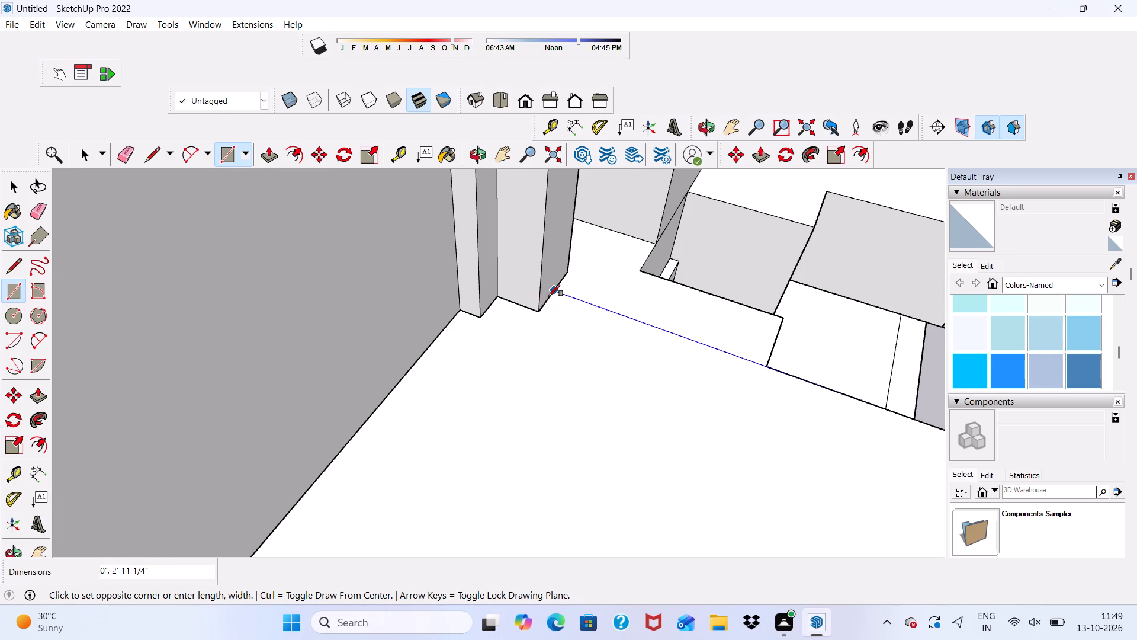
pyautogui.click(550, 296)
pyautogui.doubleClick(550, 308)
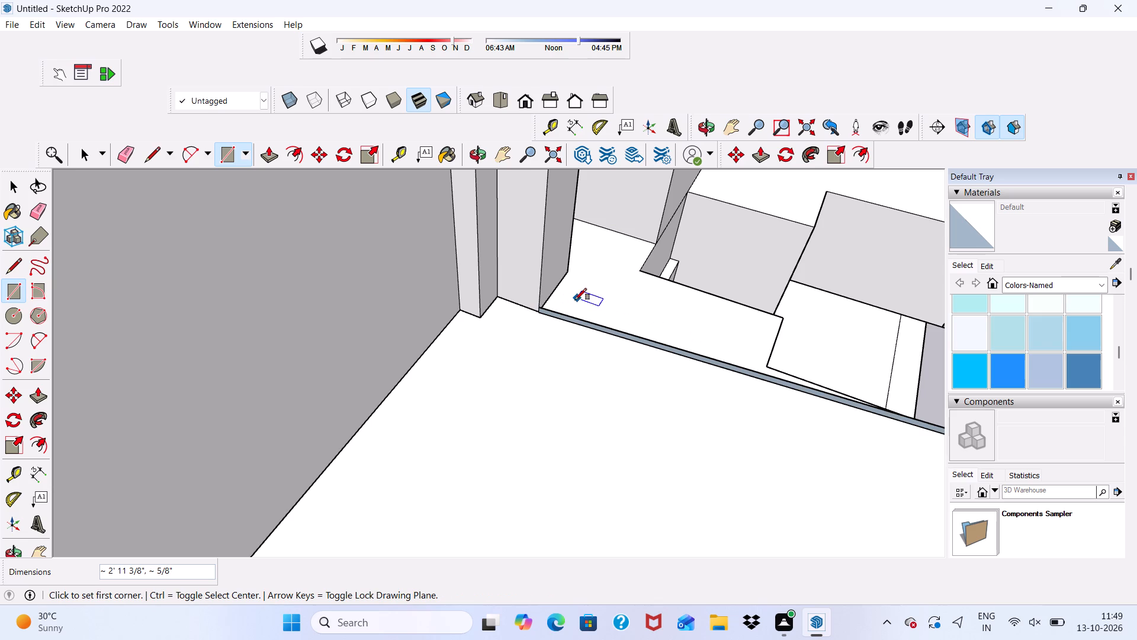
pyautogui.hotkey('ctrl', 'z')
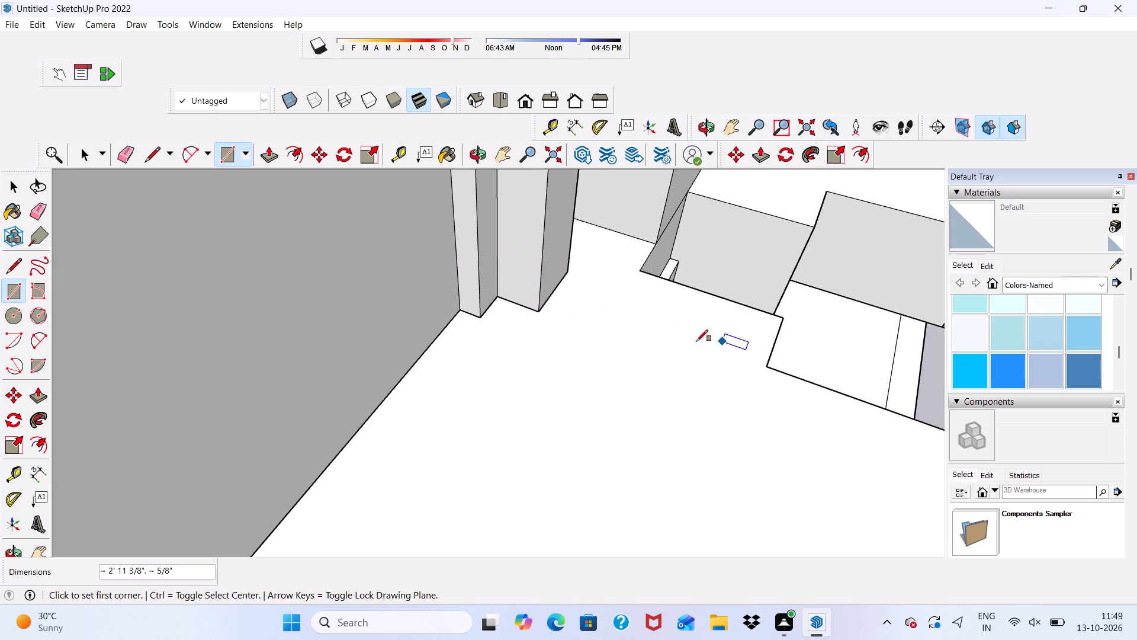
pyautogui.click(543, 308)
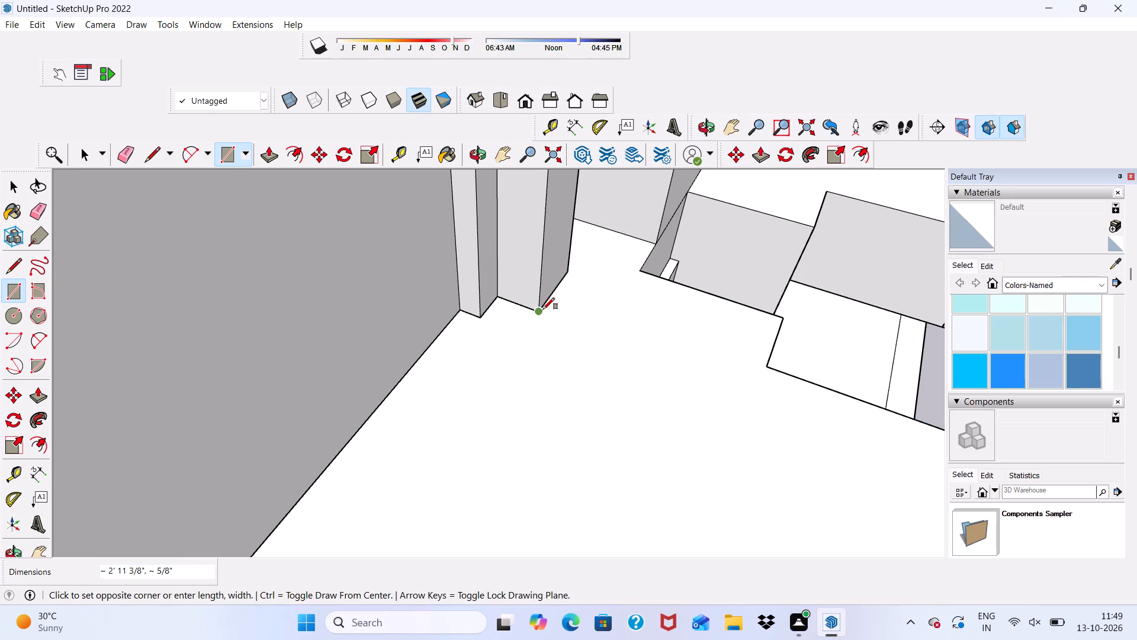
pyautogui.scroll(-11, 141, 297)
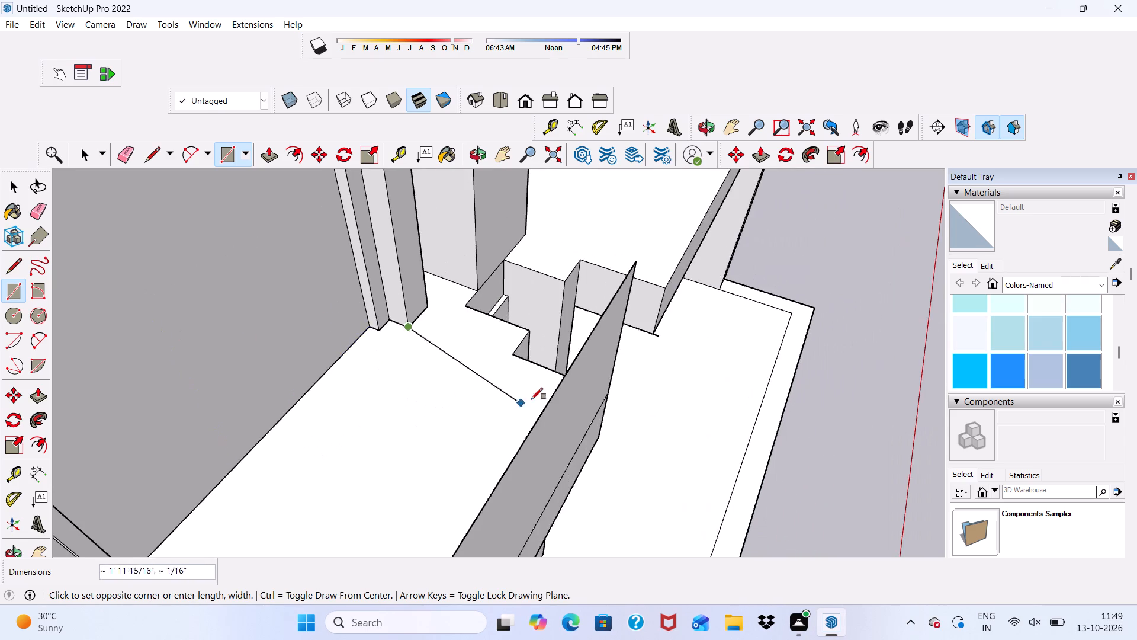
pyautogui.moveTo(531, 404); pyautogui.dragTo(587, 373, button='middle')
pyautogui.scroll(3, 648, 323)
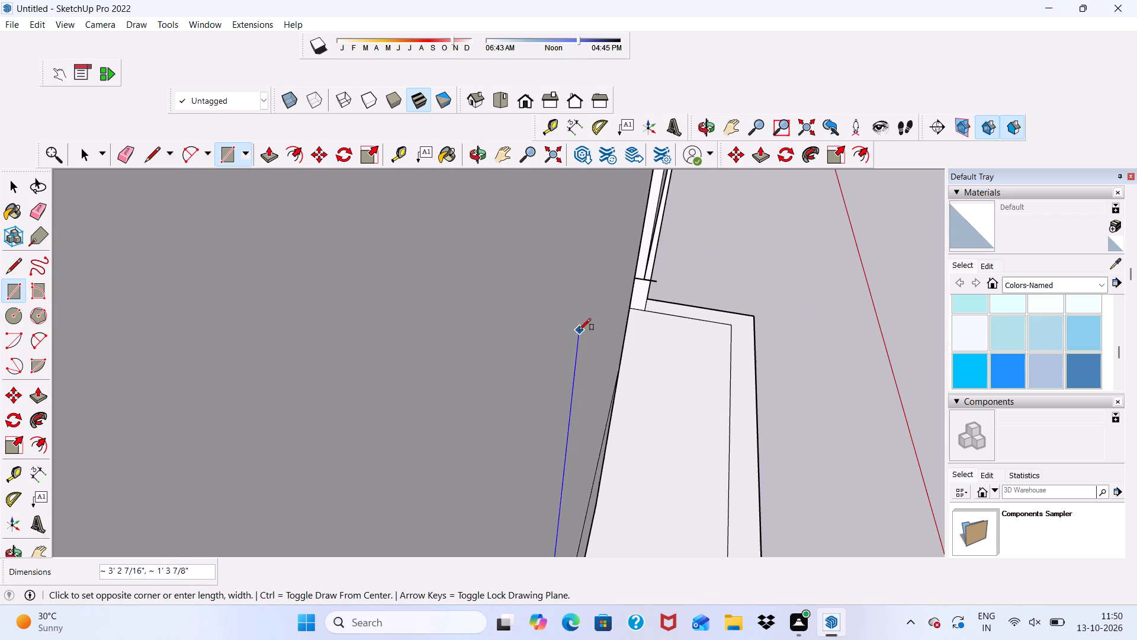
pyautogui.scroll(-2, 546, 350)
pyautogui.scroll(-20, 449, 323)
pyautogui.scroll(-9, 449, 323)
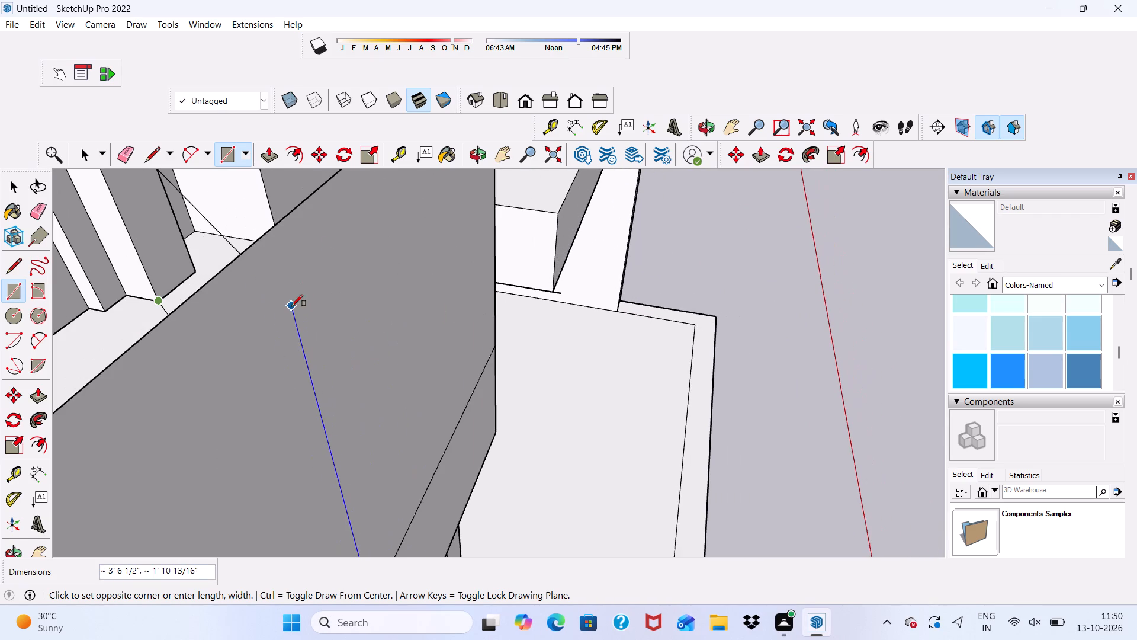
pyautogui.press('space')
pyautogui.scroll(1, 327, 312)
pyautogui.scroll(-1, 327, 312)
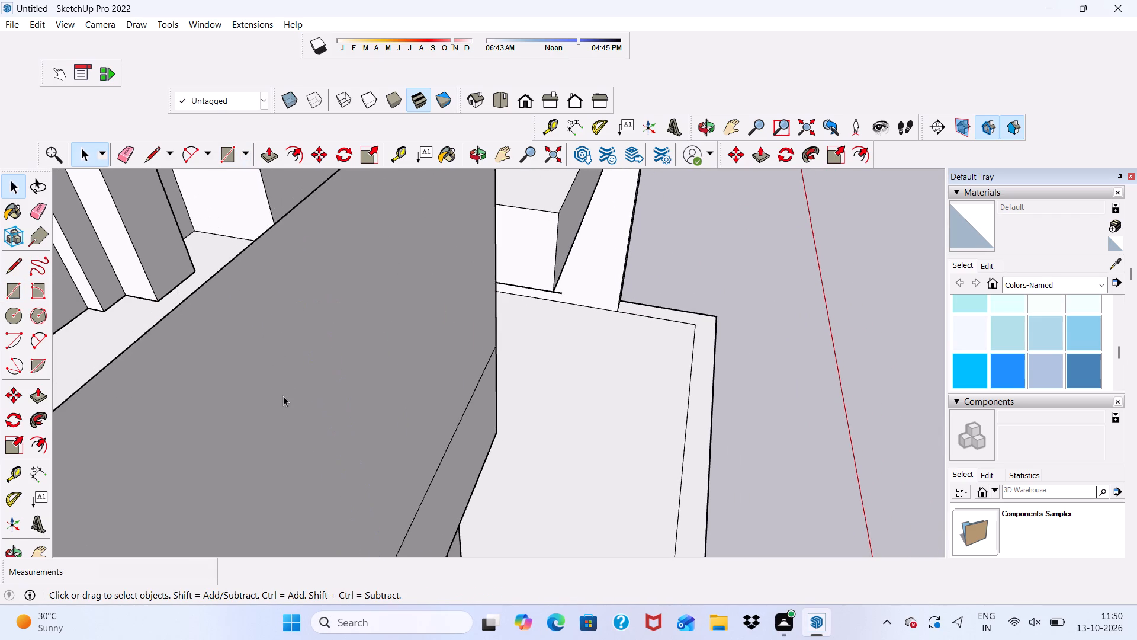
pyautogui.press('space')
# Examine the front panel, the whole facade and the large arched window bay from several angles.
pyautogui.scroll(-13, 262, 390)
pyautogui.moveTo(300, 427); pyautogui.dragTo(290, 431, button='middle')
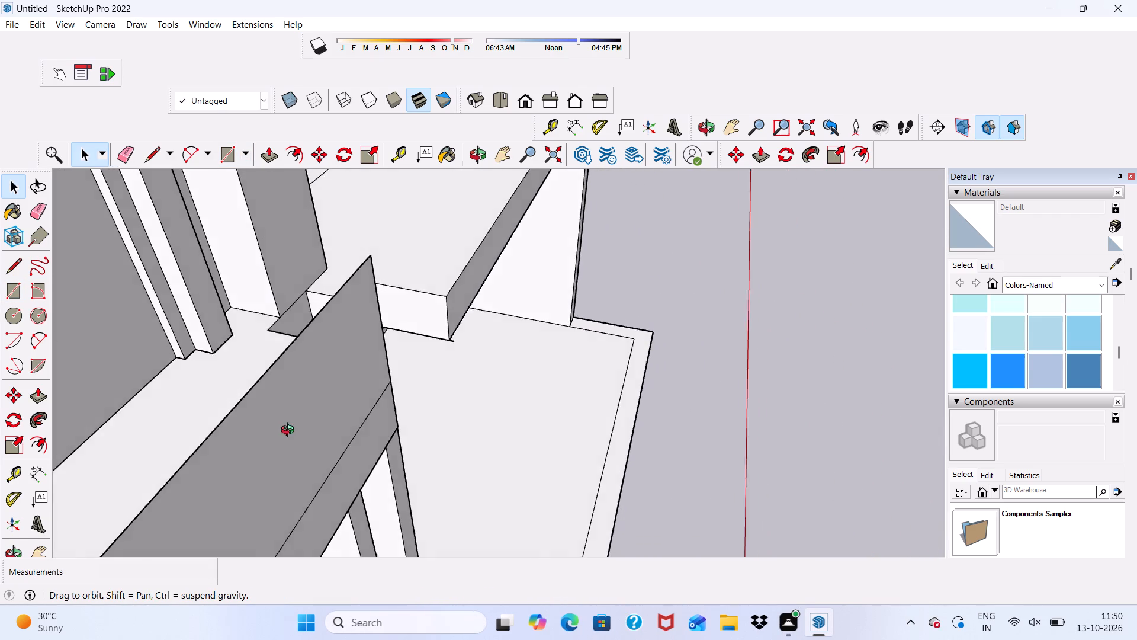
pyautogui.moveTo(290, 431); pyautogui.dragTo(144, 404, button='middle')
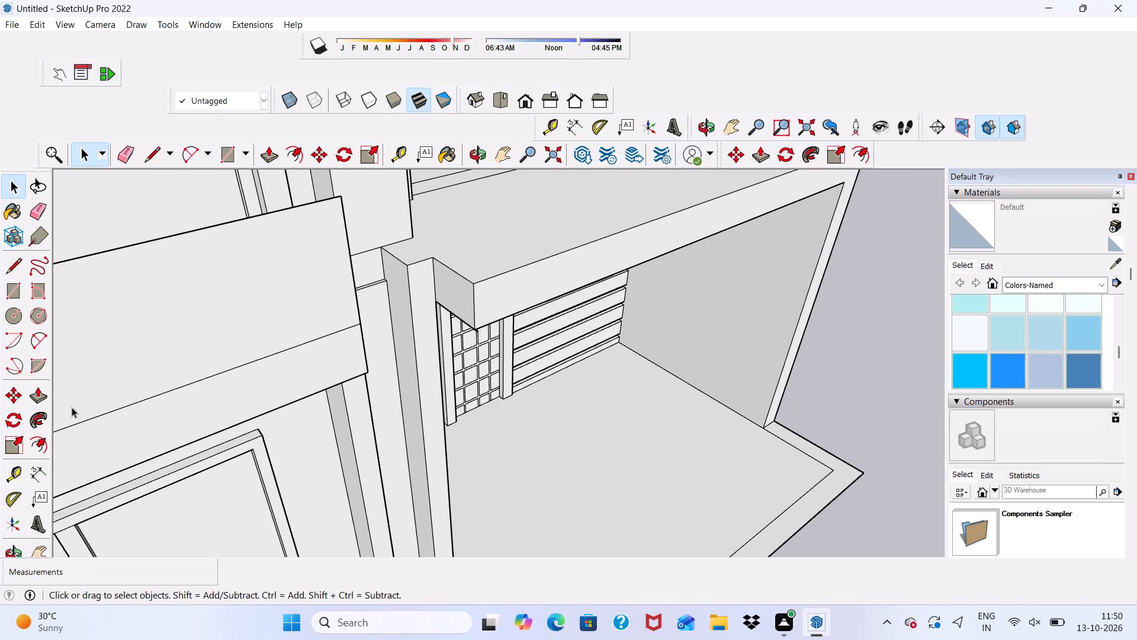
pyautogui.press('b')
pyautogui.scroll(-6, 49, 404)
pyautogui.moveTo(38, 421); pyautogui.dragTo(3, 370, button='middle')
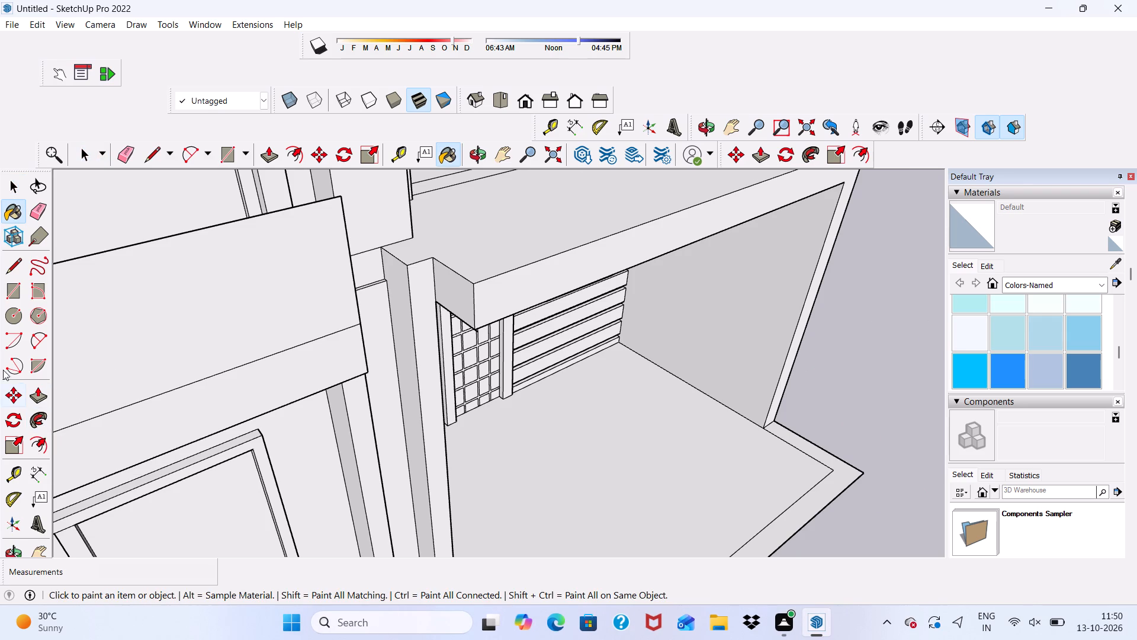
pyautogui.moveTo(3, 370); pyautogui.dragTo(0, 361, button='middle')
pyautogui.scroll(-10, 0, 393)
pyautogui.scroll(-4, 0, 455)
pyautogui.scroll(-1, 743, 332)
pyautogui.moveTo(744, 330); pyautogui.dragTo(738, 335, button='middle')
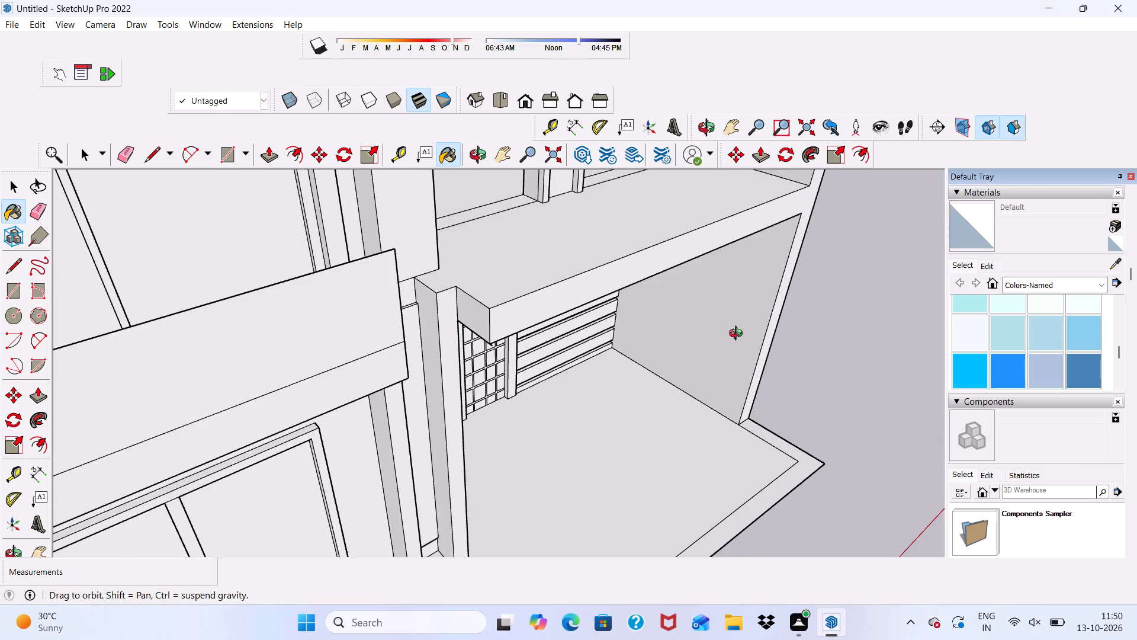
pyautogui.moveTo(738, 335); pyautogui.dragTo(513, 312, button='middle')
pyautogui.scroll(-12, 507, 335)
pyautogui.moveTo(626, 388); pyautogui.dragTo(575, 331, button='middle')
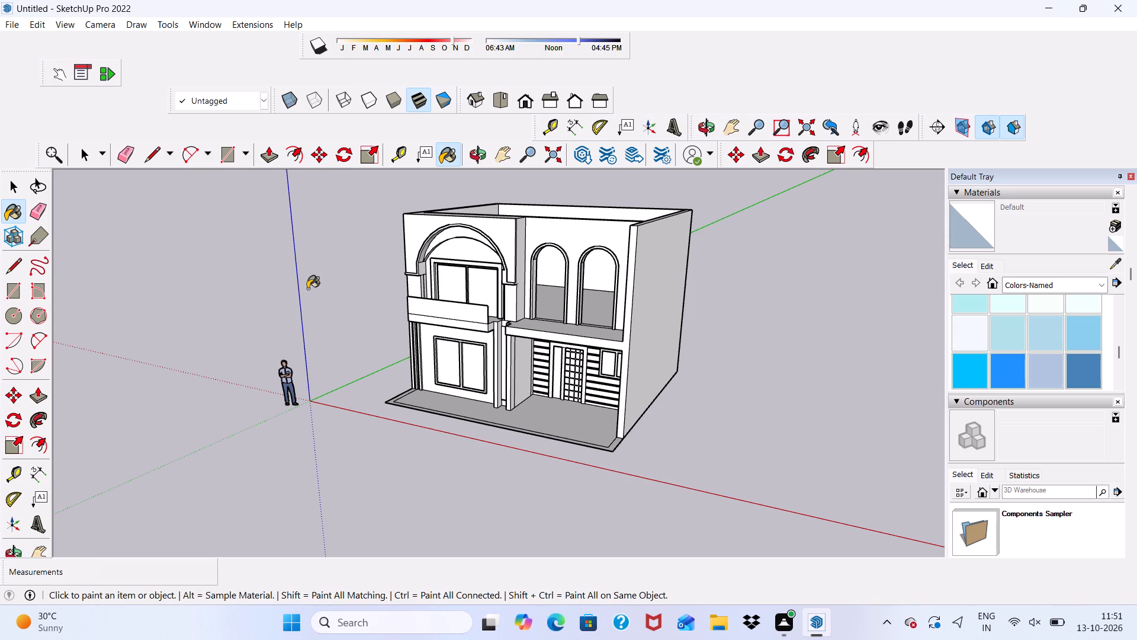
pyautogui.scroll(11, 427, 244)
pyautogui.scroll(5, 471, 221)
pyautogui.scroll(-5, 468, 225)
pyautogui.moveTo(377, 395); pyautogui.dragTo(377, 397, button='middle')
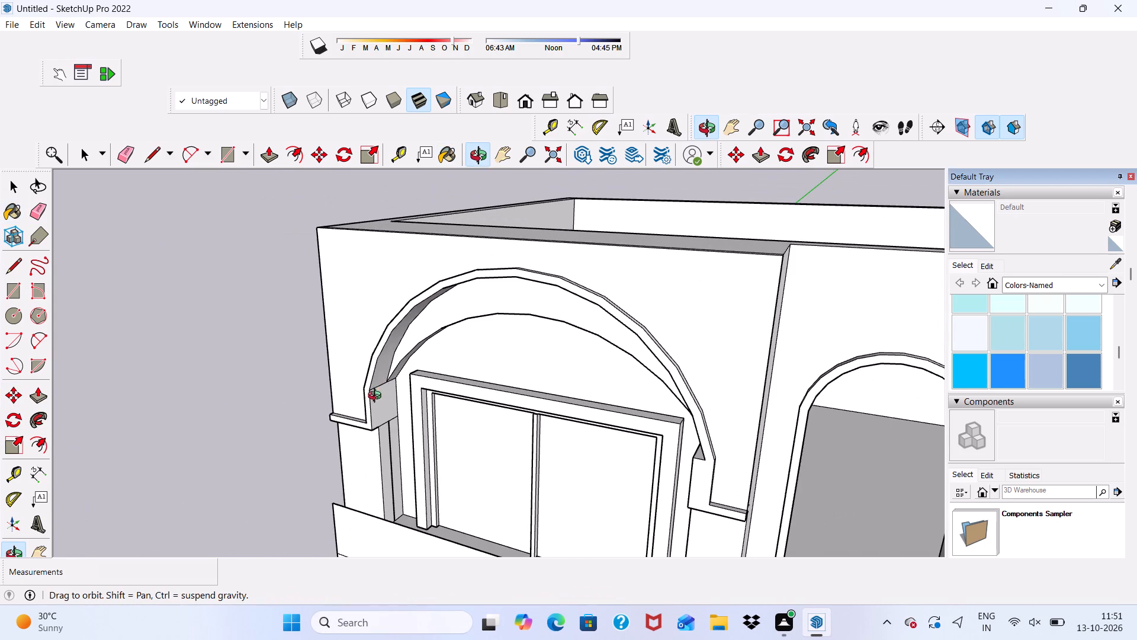
pyautogui.moveTo(377, 397); pyautogui.dragTo(486, 318, button='middle')
pyautogui.scroll(-2, 487, 319)
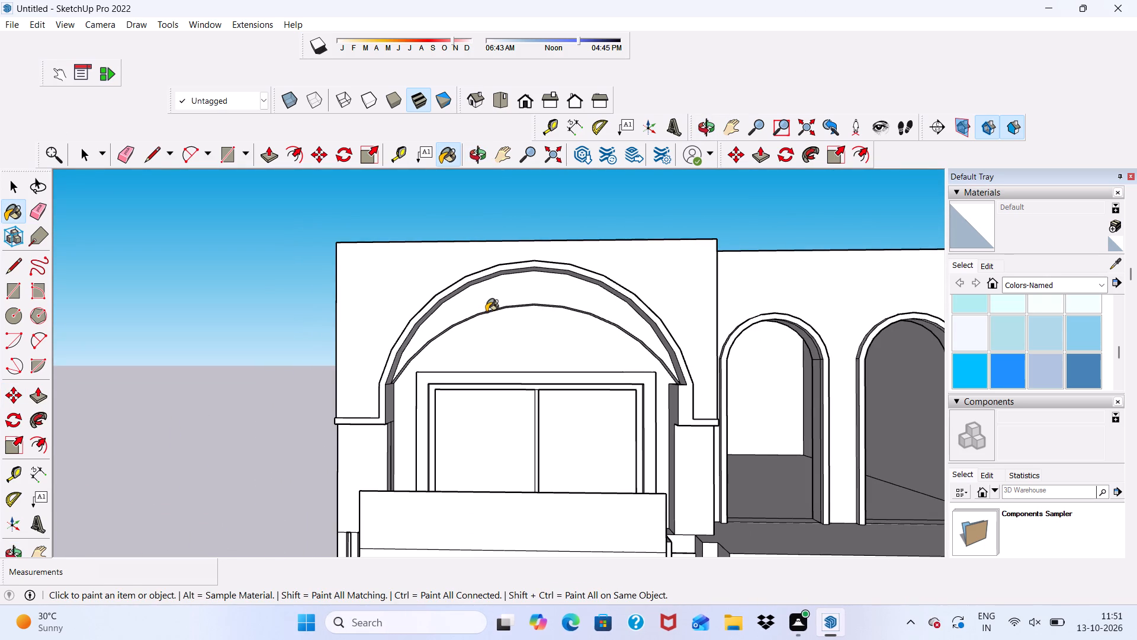
pyautogui.scroll(6, 381, 374)
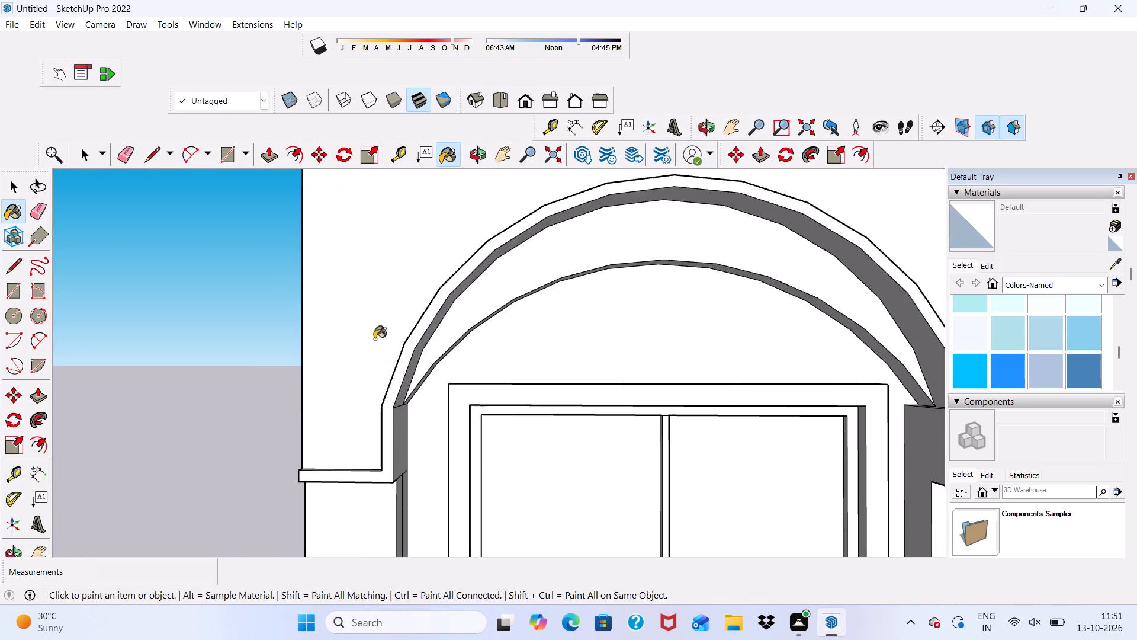
pyautogui.scroll(6, 428, 368)
pyautogui.scroll(-15, 394, 312)
pyautogui.moveTo(450, 408); pyautogui.dragTo(266, 445, button='middle')
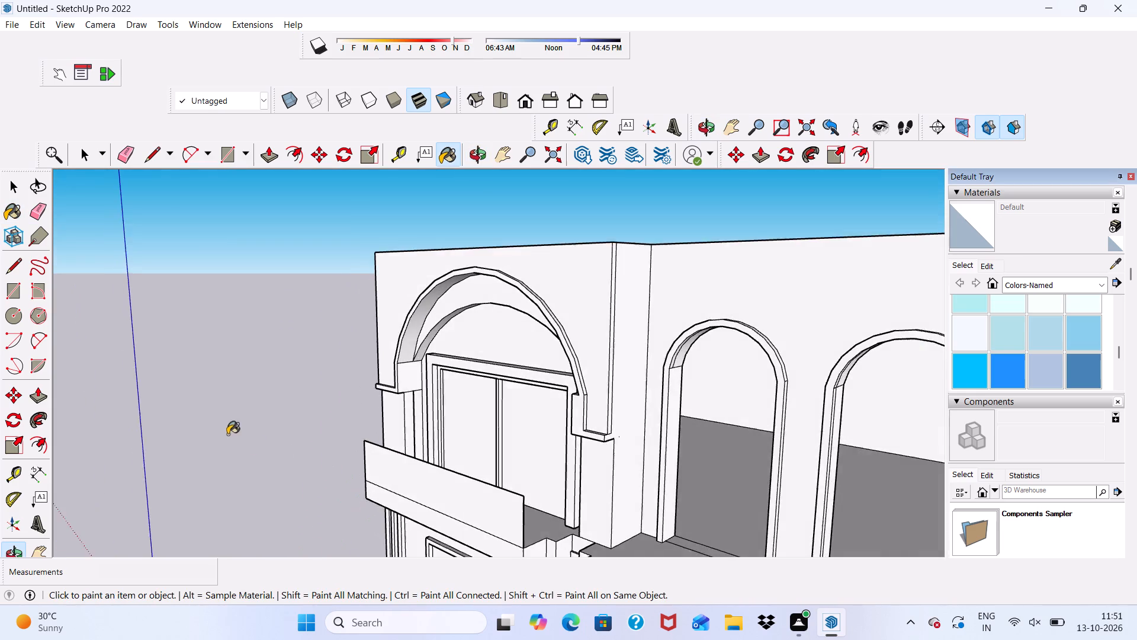
pyautogui.scroll(4, 410, 471)
# Draw an upright rectangle about 2' 7 7/16" by 2' 2 5/16" closing the slab's pier-side end, from the front panel's lower corner back to the wall.
pyautogui.click(220, 166)
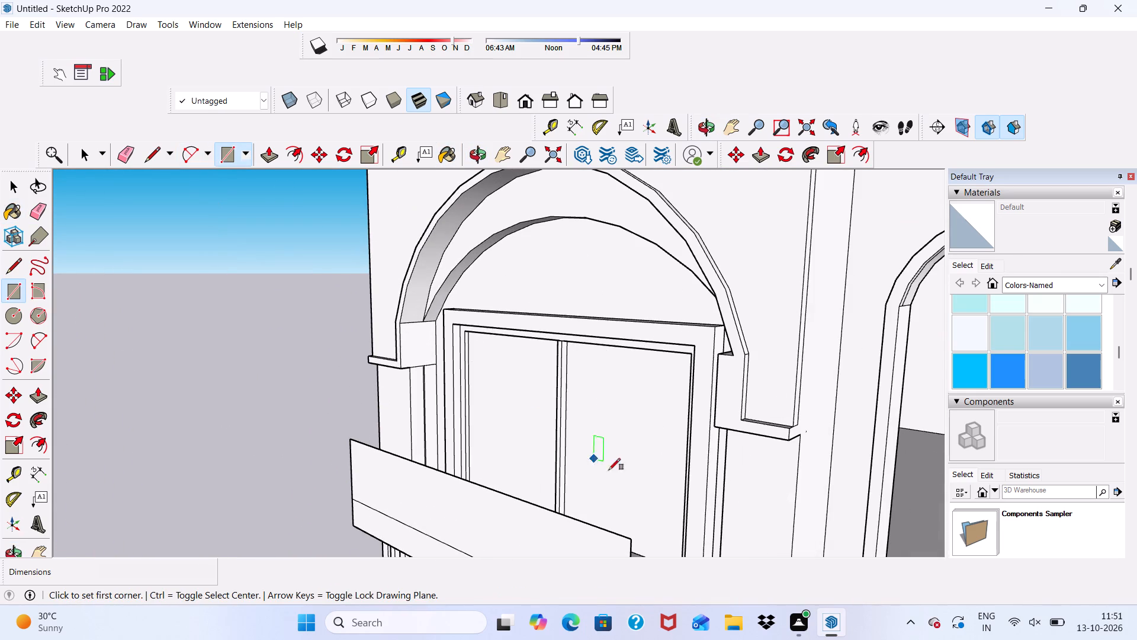
pyautogui.scroll(5, 660, 496)
pyautogui.scroll(-8, 538, 368)
pyautogui.moveTo(576, 436); pyautogui.dragTo(480, 437, button='middle')
pyautogui.scroll(9, 507, 503)
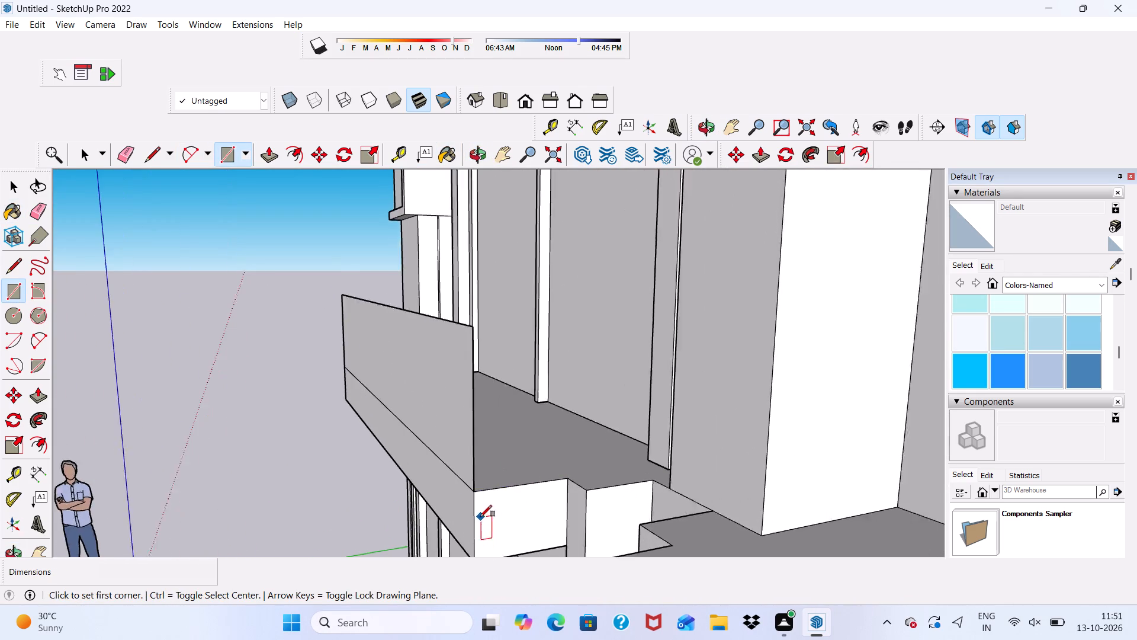
pyautogui.scroll(2, 480, 517)
pyautogui.click(476, 485)
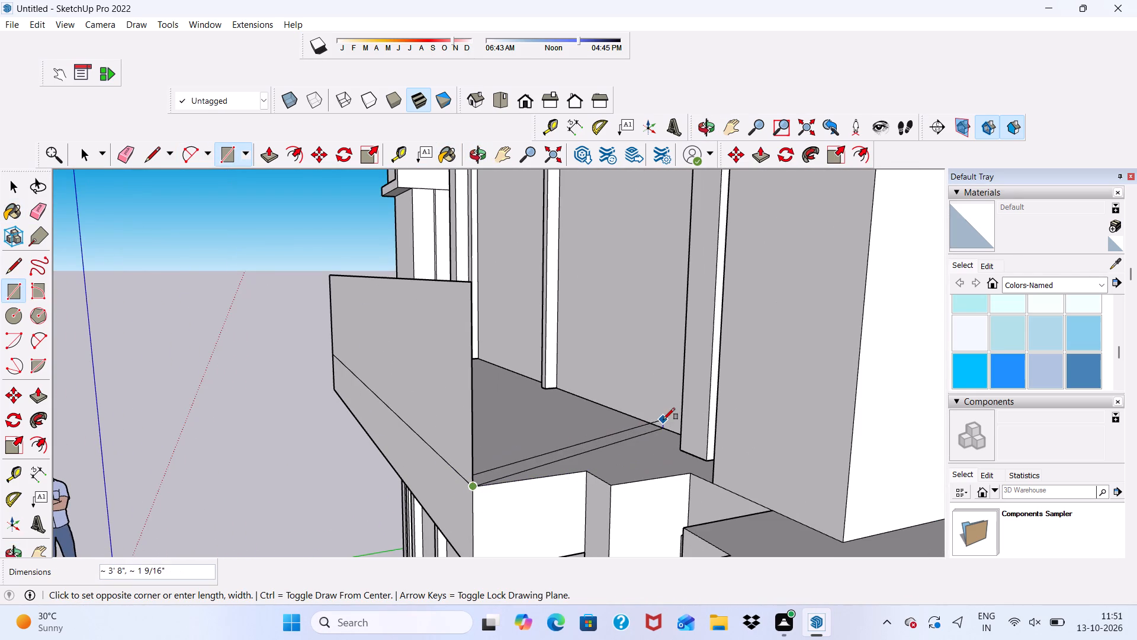
pyautogui.scroll(-3, 666, 393)
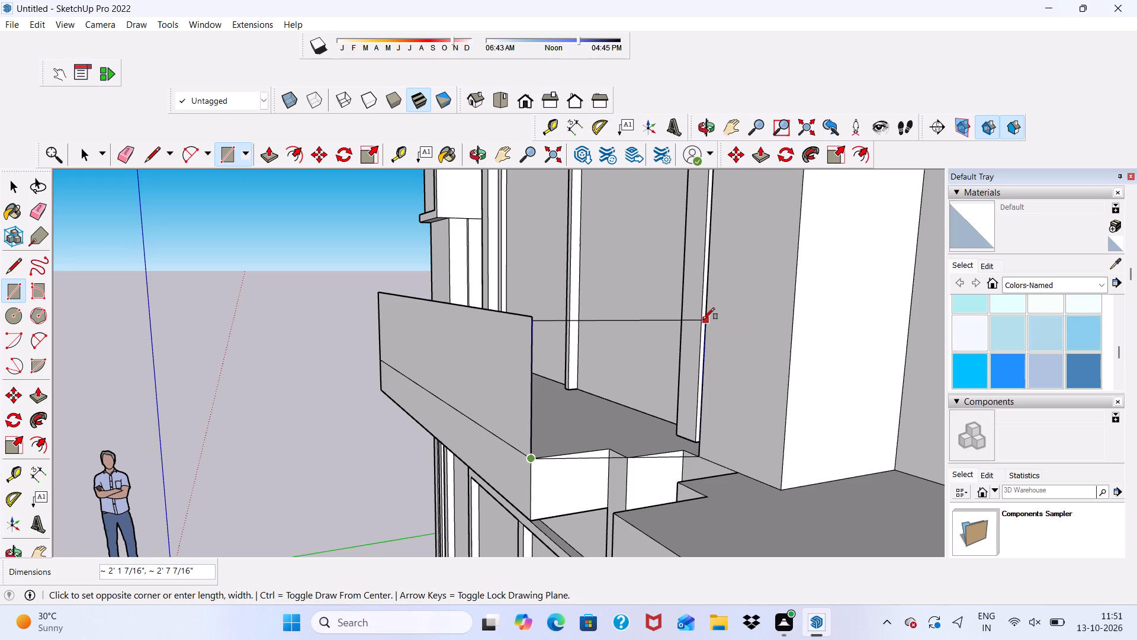
pyautogui.scroll(4, 702, 318)
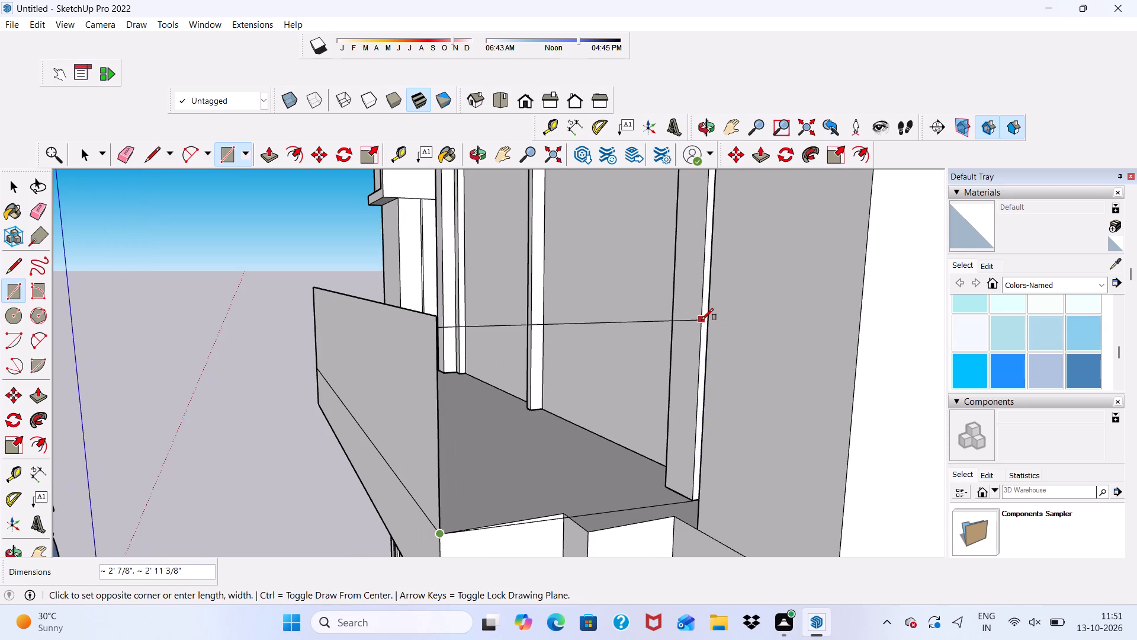
pyautogui.scroll(5, 699, 315)
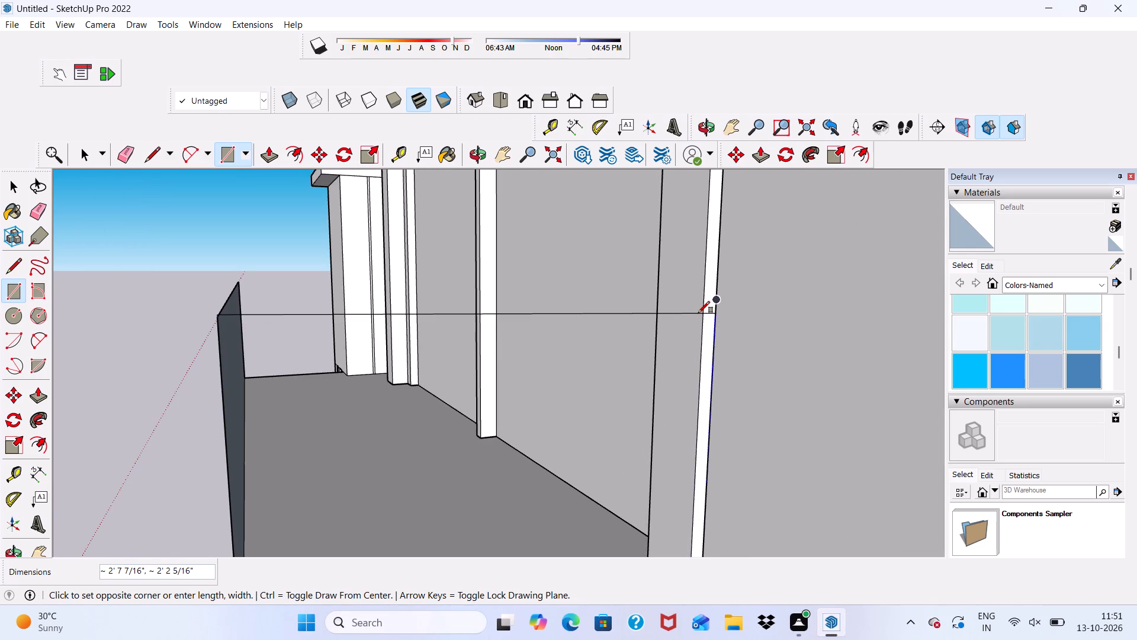
pyautogui.click(698, 313)
pyautogui.scroll(-6, 690, 311)
pyautogui.scroll(-3, 633, 317)
pyautogui.moveTo(619, 328); pyautogui.dragTo(858, 359, button='middle')
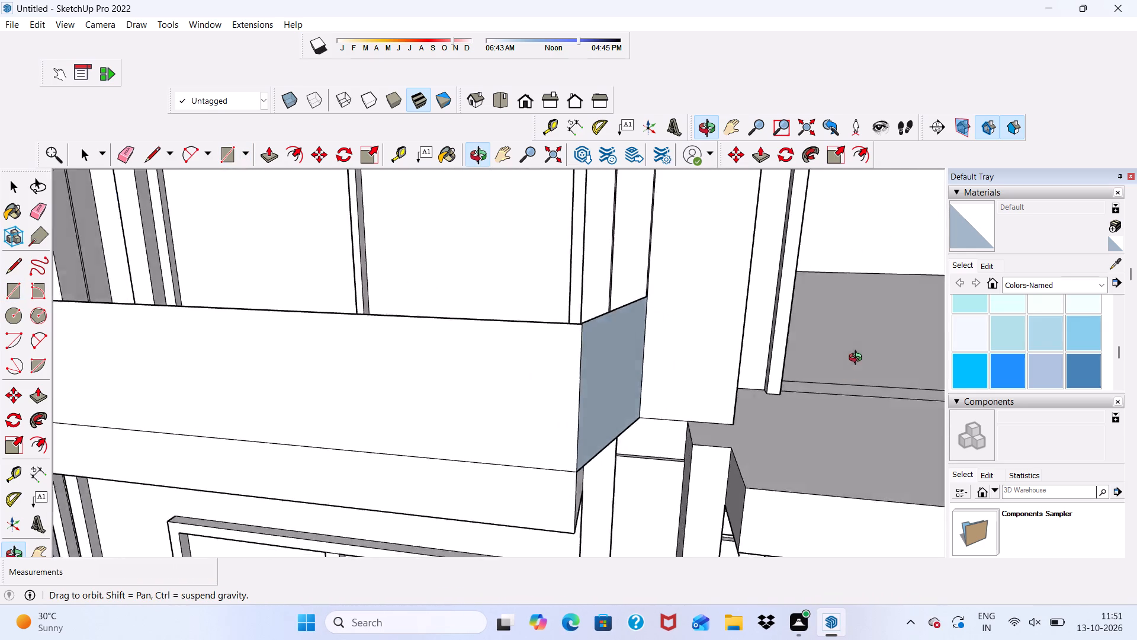
# Undo the upright rectangle closing the slab's pier-side end.
pyautogui.moveTo(858, 359); pyautogui.dragTo(545, 520, button='middle')
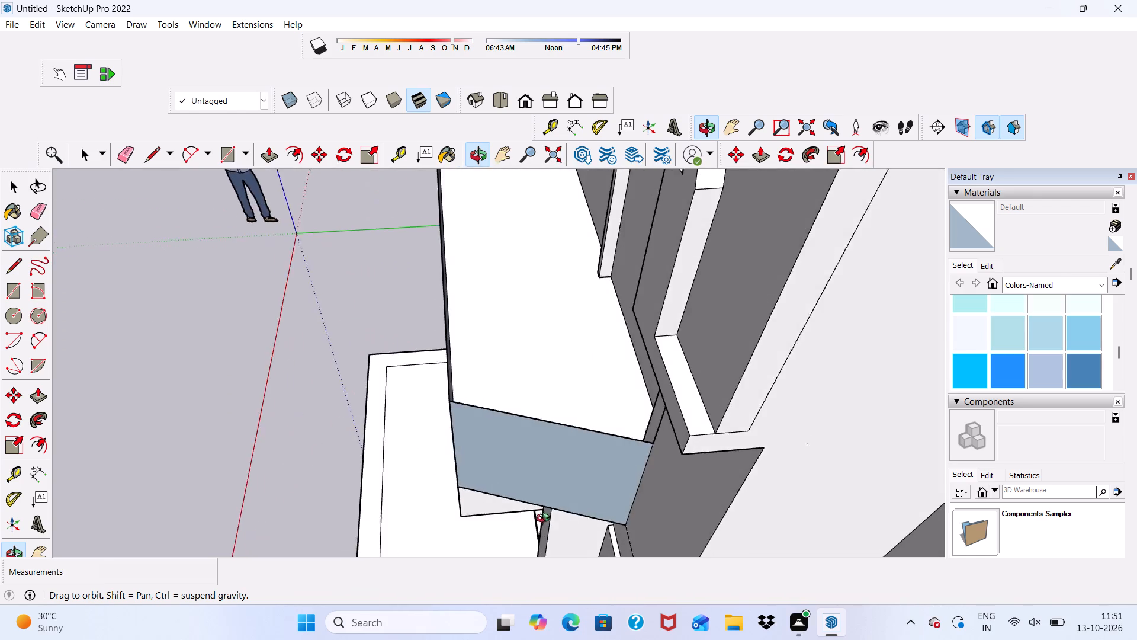
pyautogui.moveTo(545, 520); pyautogui.dragTo(616, 555, button='middle')
pyautogui.hotkey('ctrl', 'z')
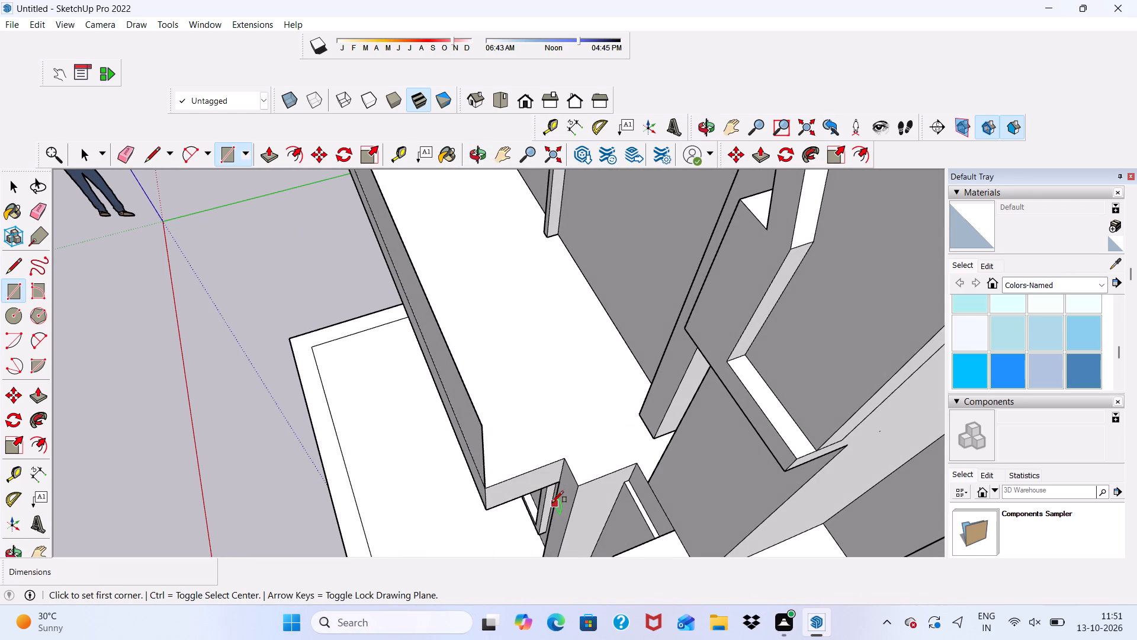
# Draw a flat rectangle about 2' 11 1/2" by 4 7/8" on the slab's top, from the front panel's corner along the pier-side edge.
pyautogui.scroll(-1, 548, 483)
pyautogui.moveTo(541, 483); pyautogui.dragTo(451, 460, button='middle')
pyautogui.scroll(5, 444, 445)
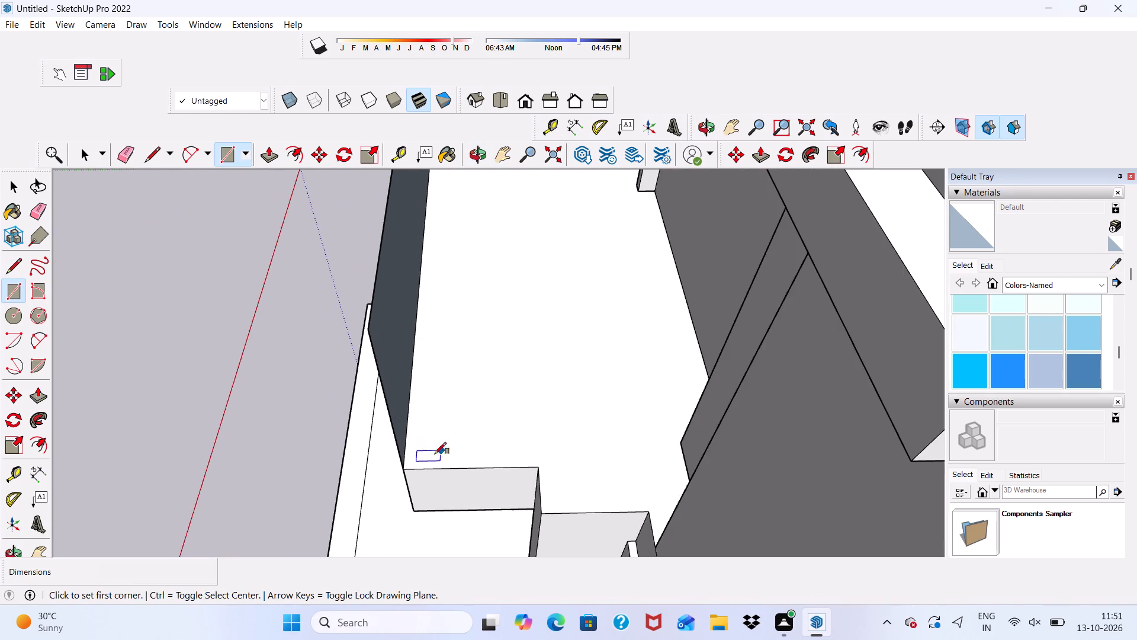
pyautogui.scroll(2, 420, 459)
pyautogui.click(399, 469)
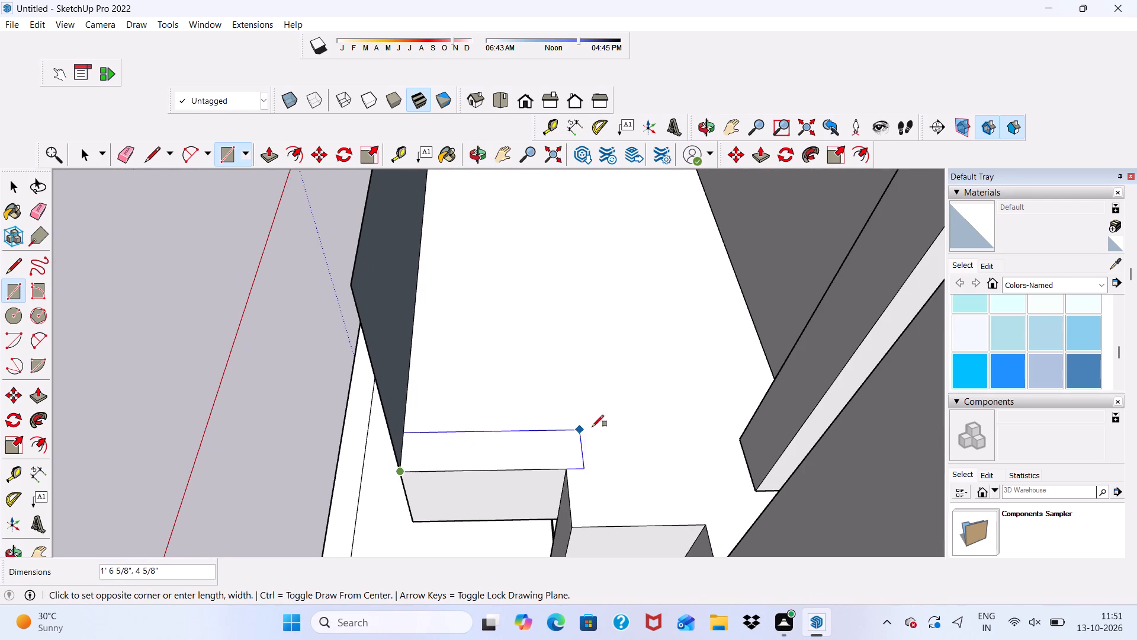
pyautogui.click(737, 425)
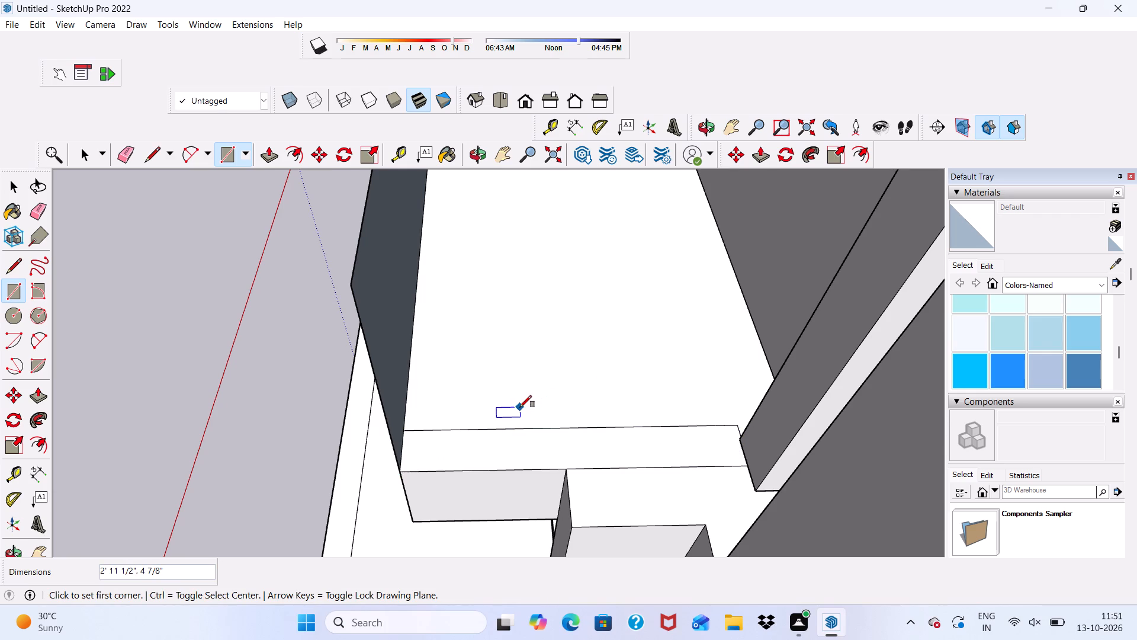
# Push/Pull the pier-side strip upward to the front panel's top edge to form an end parapet.
pyautogui.scroll(-4, 520, 405)
pyautogui.moveTo(534, 404); pyautogui.dragTo(583, 287, button='middle')
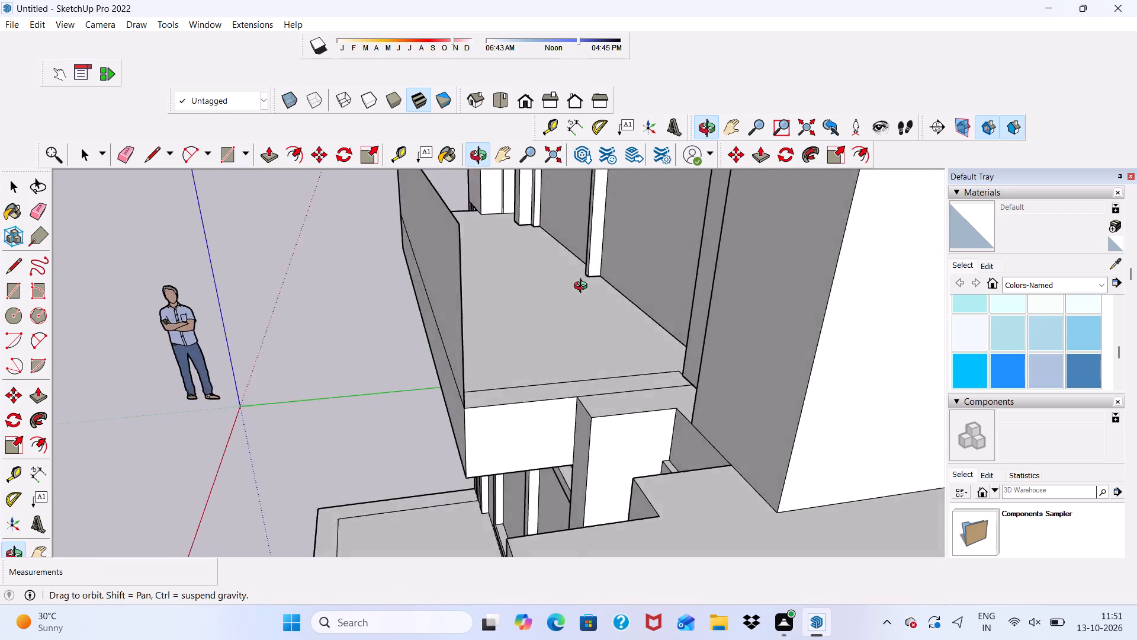
pyautogui.moveTo(583, 287); pyautogui.dragTo(706, 299, button='middle')
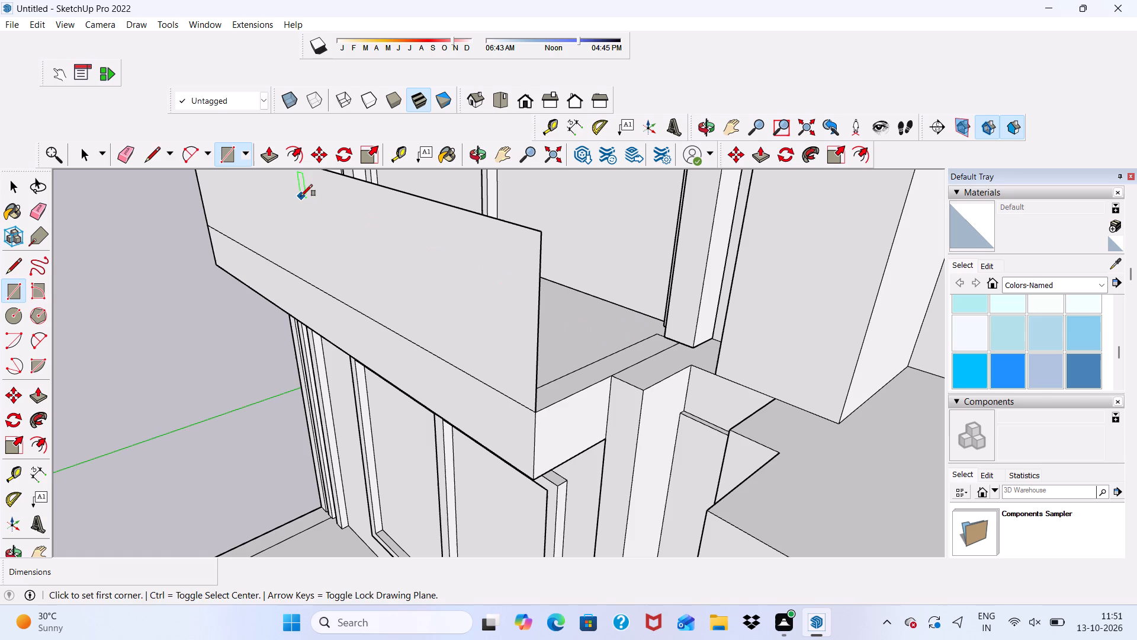
pyautogui.click(269, 150)
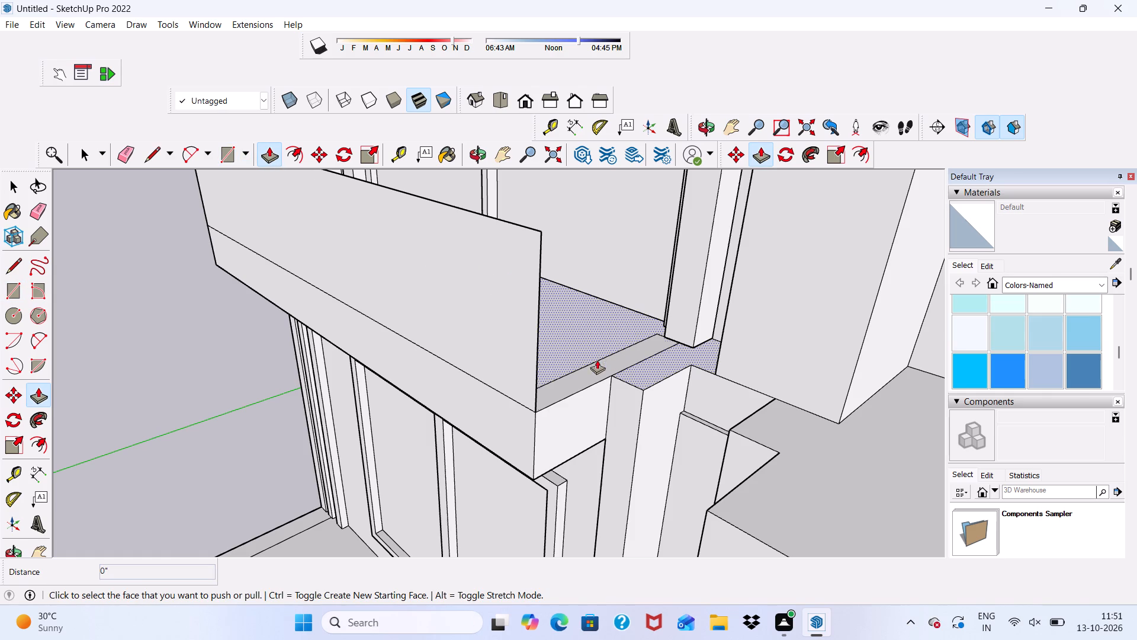
pyautogui.click(585, 370)
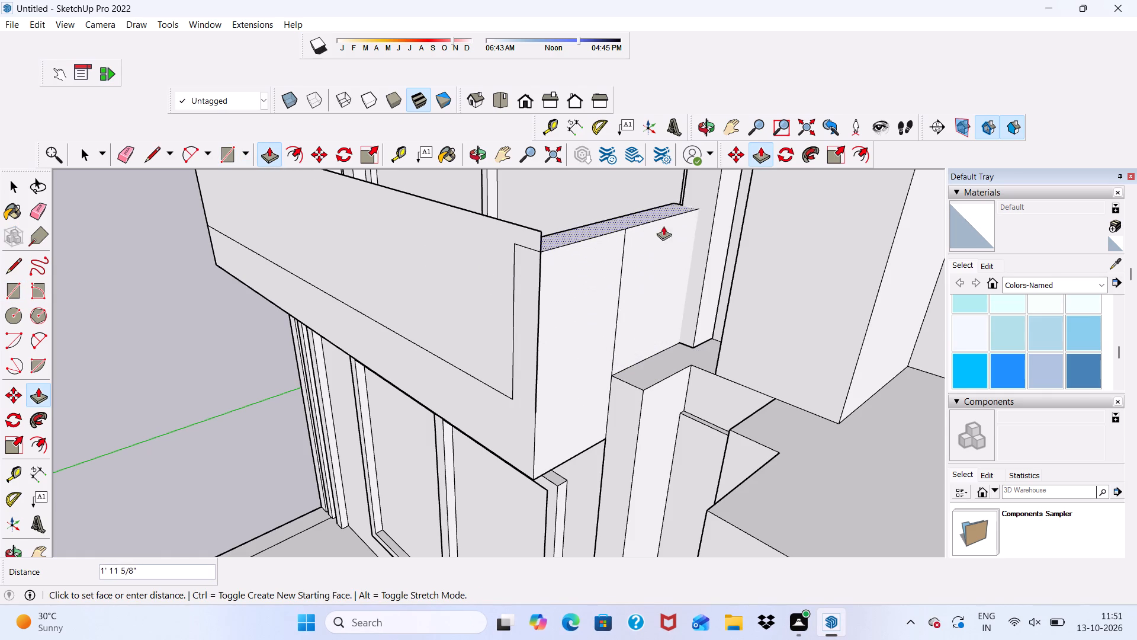
pyautogui.click(706, 183)
# Push/Pull the front panel's inner face 4" toward the slab to thicken the front parapet.
pyautogui.moveTo(593, 231); pyautogui.dragTo(583, 279, button='middle')
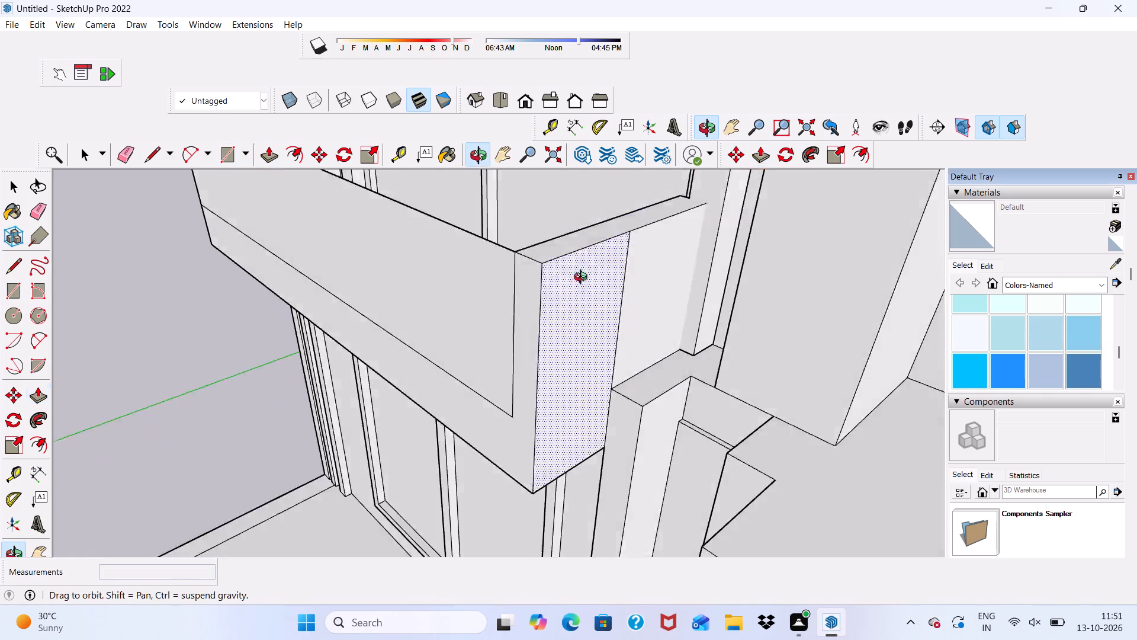
pyautogui.moveTo(583, 279); pyautogui.dragTo(407, 332, button='middle')
pyautogui.scroll(5, 397, 289)
pyautogui.click(383, 274)
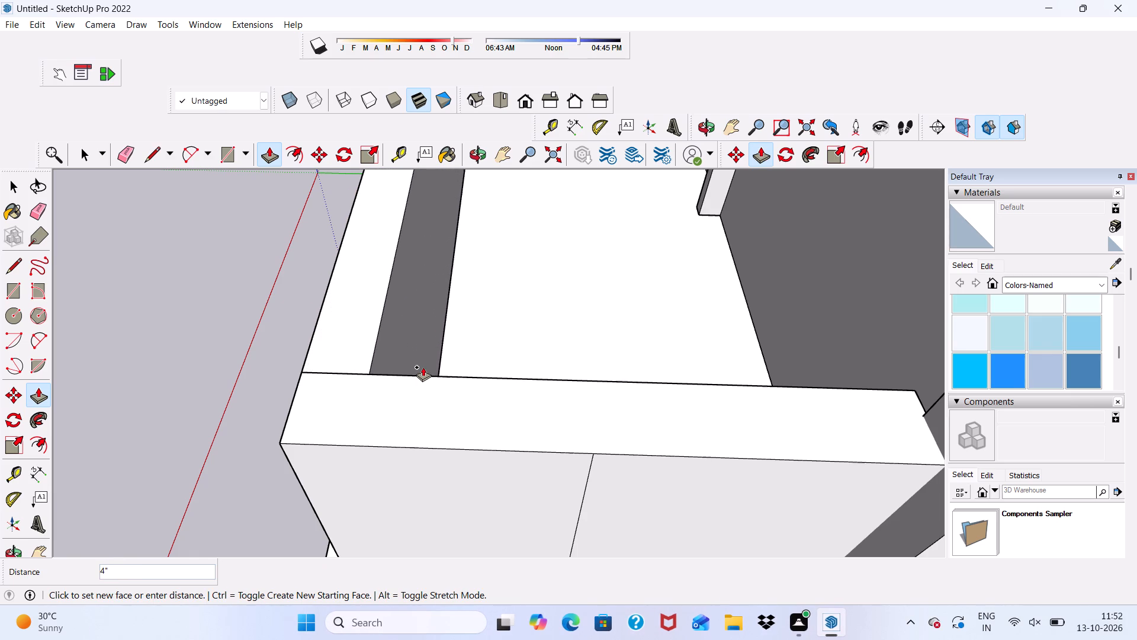
pyautogui.click(423, 367)
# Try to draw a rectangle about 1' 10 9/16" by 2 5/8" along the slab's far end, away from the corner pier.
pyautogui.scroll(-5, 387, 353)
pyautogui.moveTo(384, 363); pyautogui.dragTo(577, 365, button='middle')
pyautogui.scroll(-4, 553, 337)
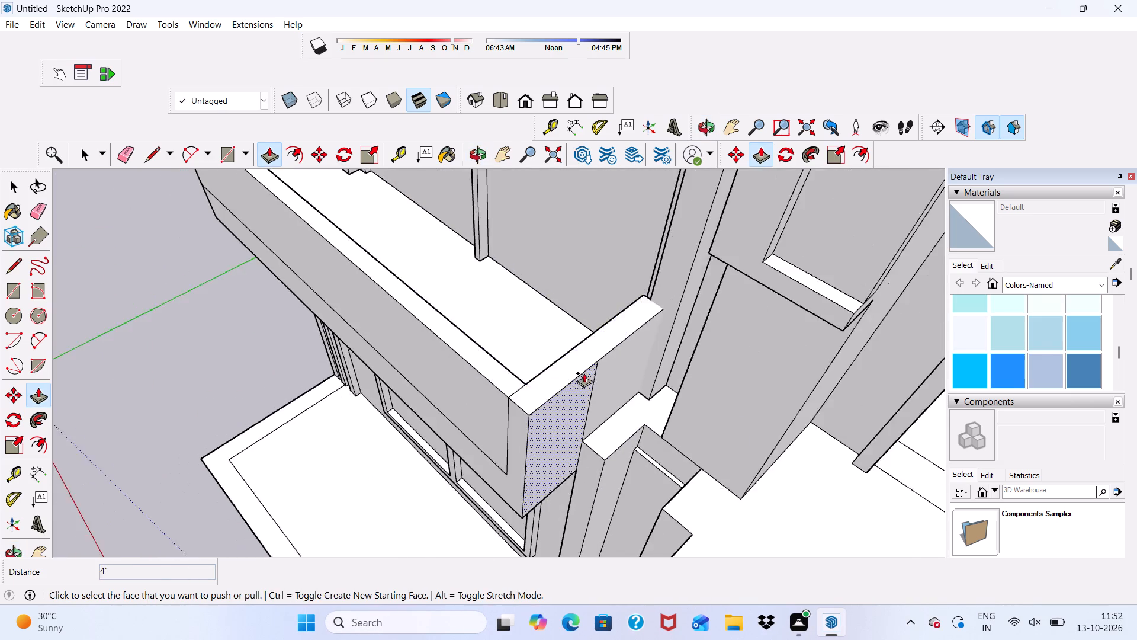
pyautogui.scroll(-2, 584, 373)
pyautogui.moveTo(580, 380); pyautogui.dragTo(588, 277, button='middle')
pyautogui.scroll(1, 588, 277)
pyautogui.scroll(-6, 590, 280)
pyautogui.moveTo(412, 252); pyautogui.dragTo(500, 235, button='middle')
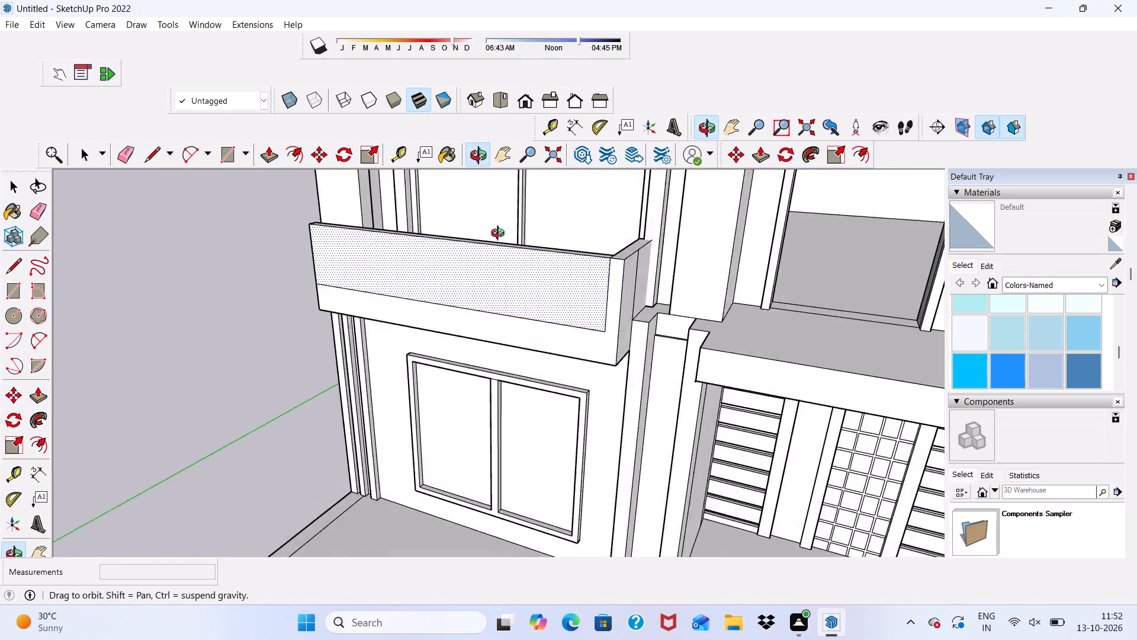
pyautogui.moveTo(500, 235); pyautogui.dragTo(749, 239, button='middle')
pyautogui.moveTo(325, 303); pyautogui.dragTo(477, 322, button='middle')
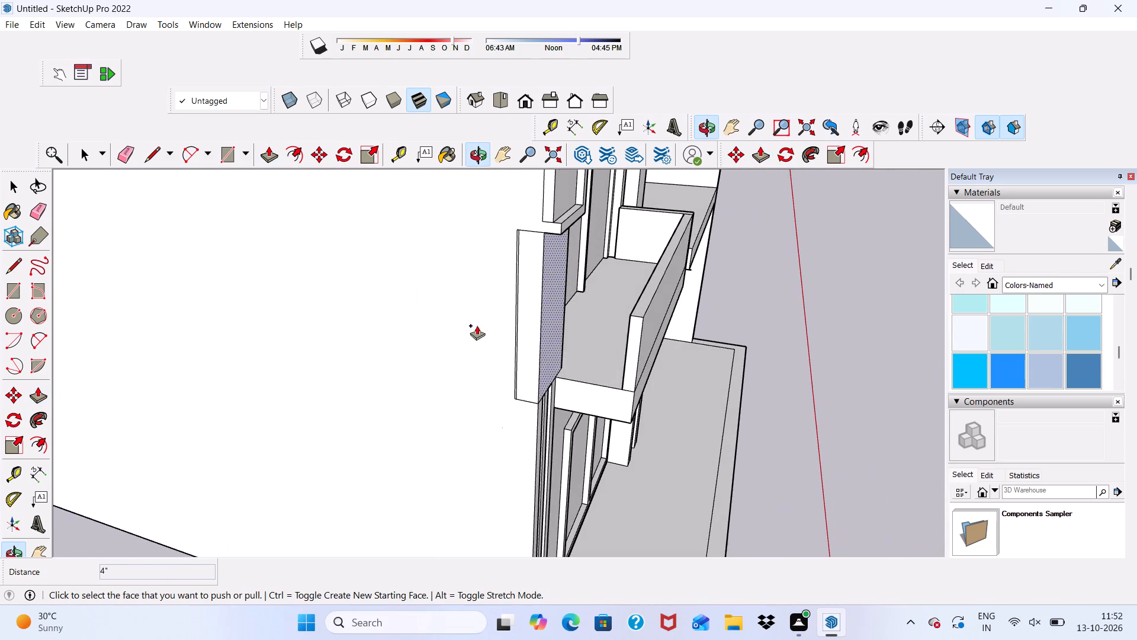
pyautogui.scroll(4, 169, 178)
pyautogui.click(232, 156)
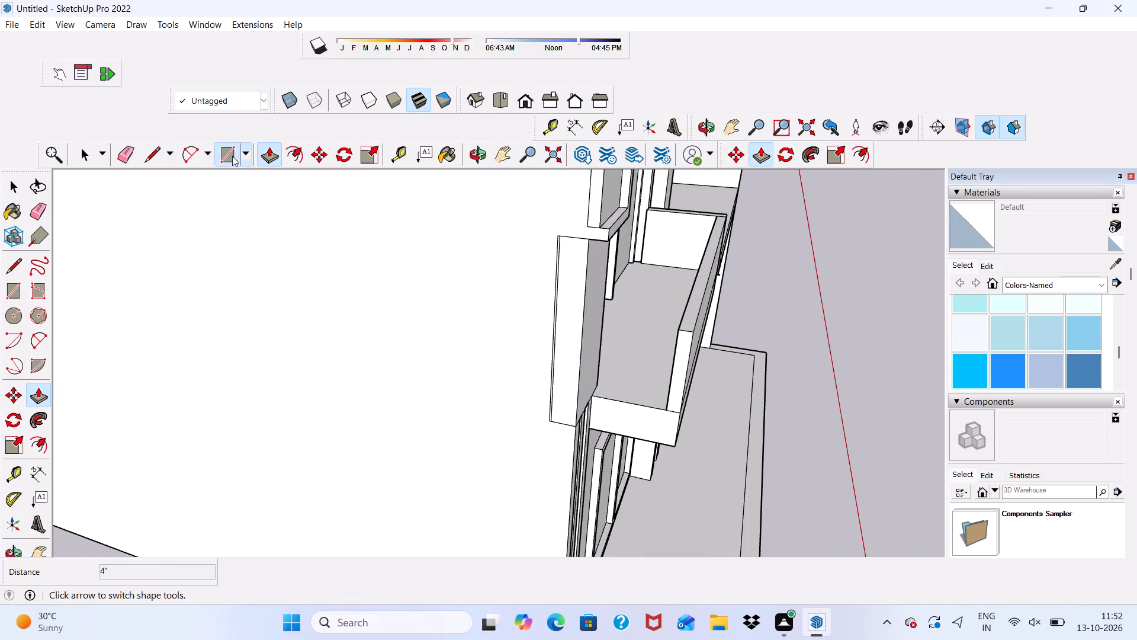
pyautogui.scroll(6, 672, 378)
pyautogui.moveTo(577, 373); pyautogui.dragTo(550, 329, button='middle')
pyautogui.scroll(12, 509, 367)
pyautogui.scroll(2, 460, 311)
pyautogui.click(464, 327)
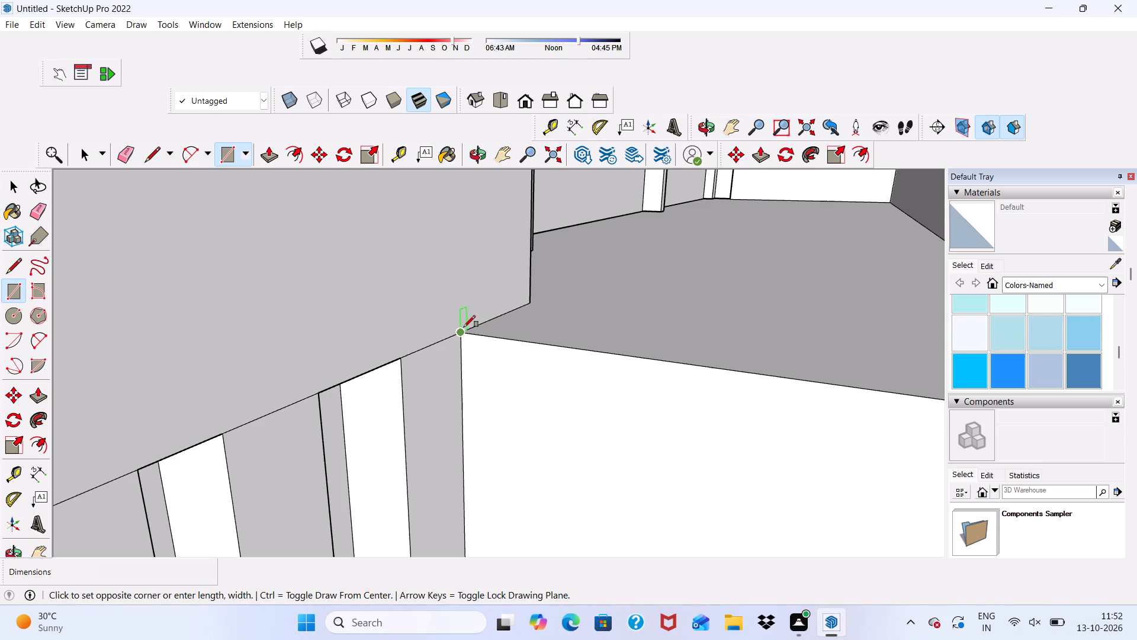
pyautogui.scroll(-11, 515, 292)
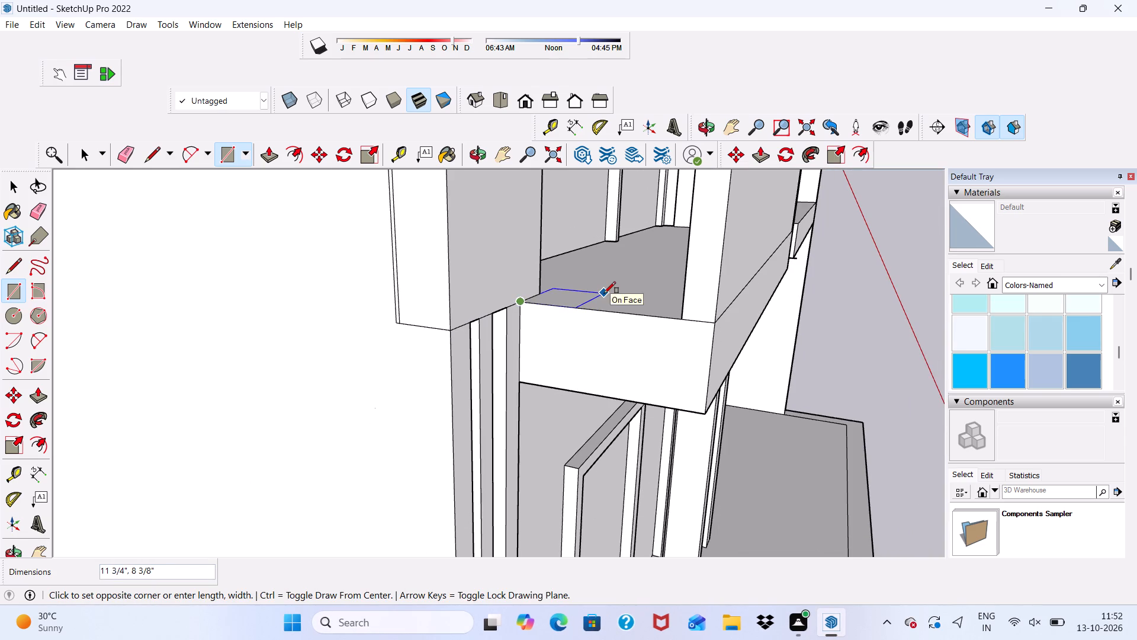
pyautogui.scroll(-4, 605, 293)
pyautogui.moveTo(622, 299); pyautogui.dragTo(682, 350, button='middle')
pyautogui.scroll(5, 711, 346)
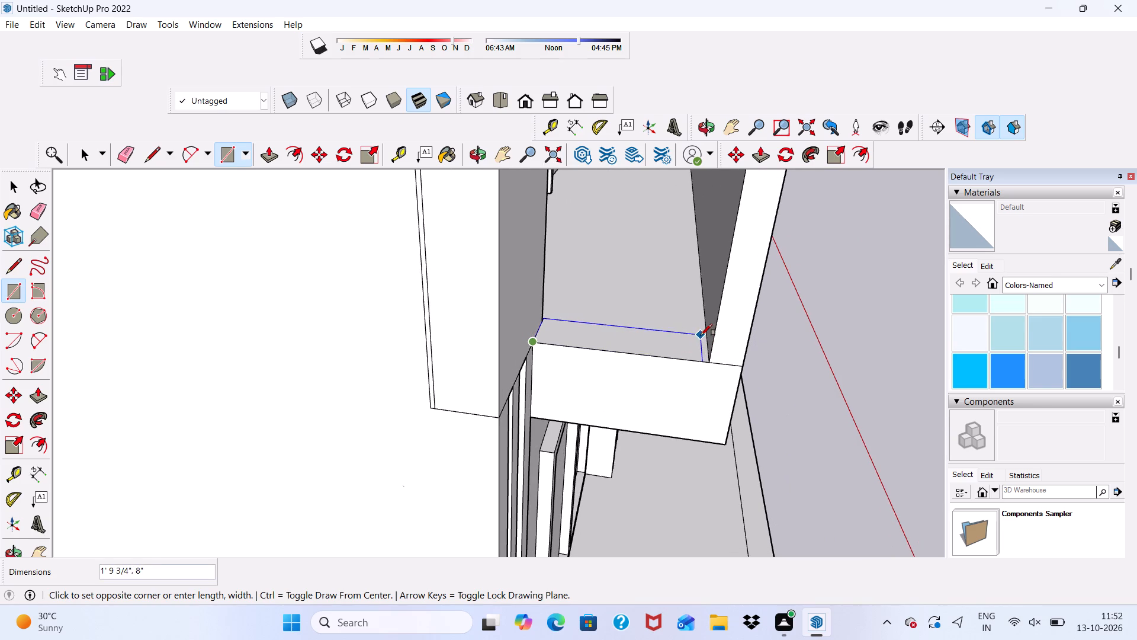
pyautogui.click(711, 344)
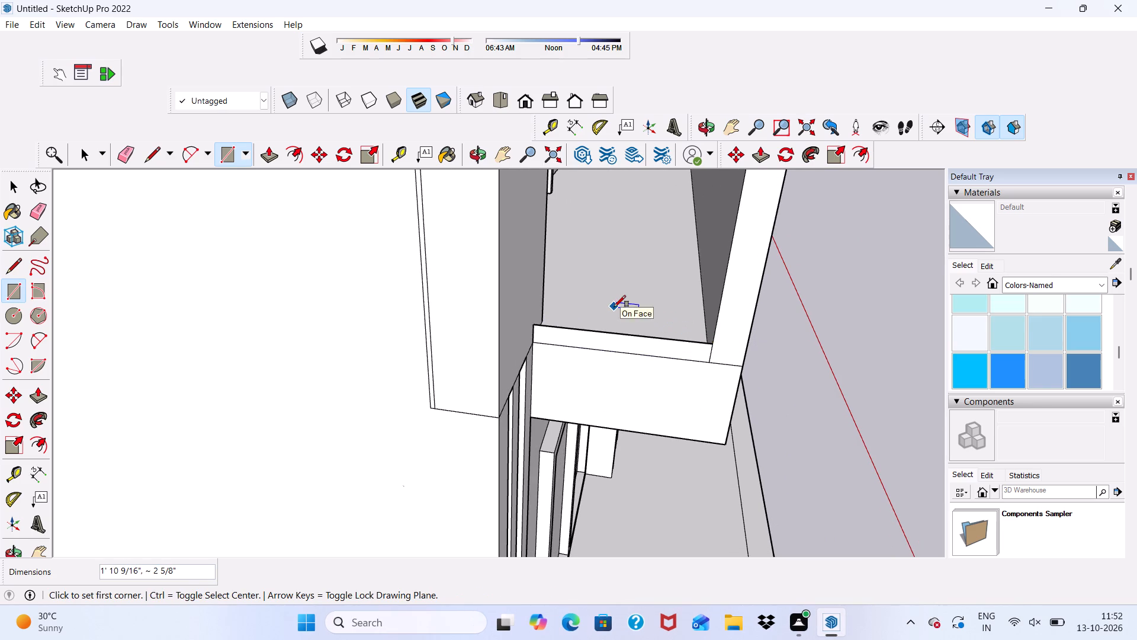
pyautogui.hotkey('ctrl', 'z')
# Draw a rectangle about 1' 10 9/16" by 4 3/16" along the slab's far edge, from the wall corner to the front parapet's inner face.
pyautogui.scroll(5, 526, 359)
pyautogui.moveTo(560, 329); pyautogui.dragTo(496, 333, button='middle')
pyautogui.scroll(6, 557, 333)
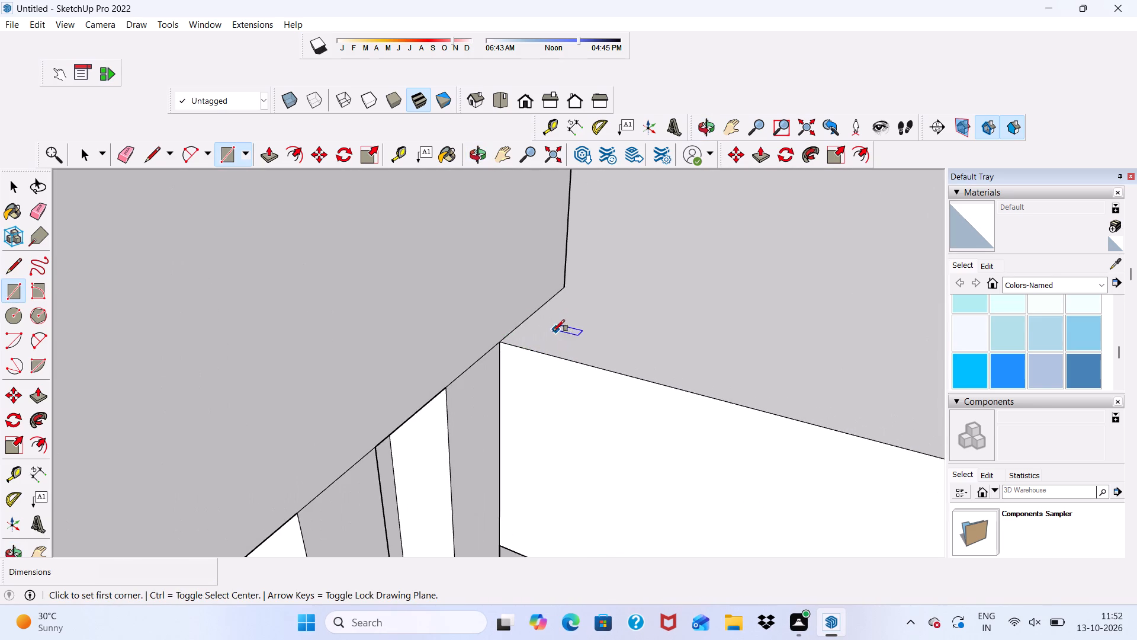
pyautogui.click(500, 344)
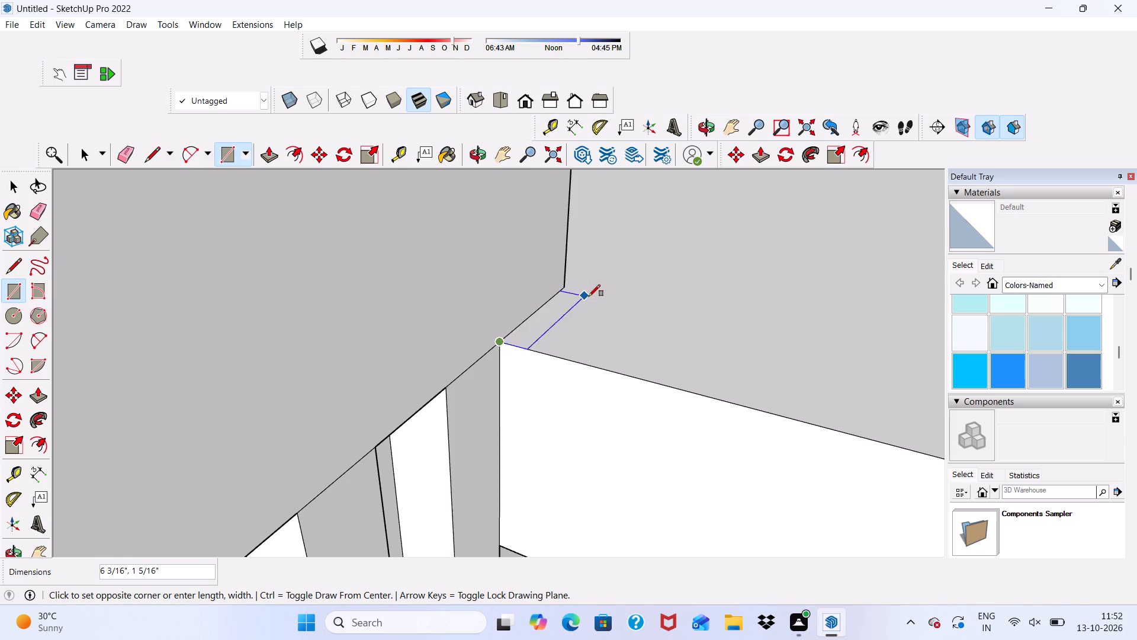
pyautogui.scroll(-8, 661, 322)
pyautogui.moveTo(727, 318); pyautogui.dragTo(796, 320, button='middle')
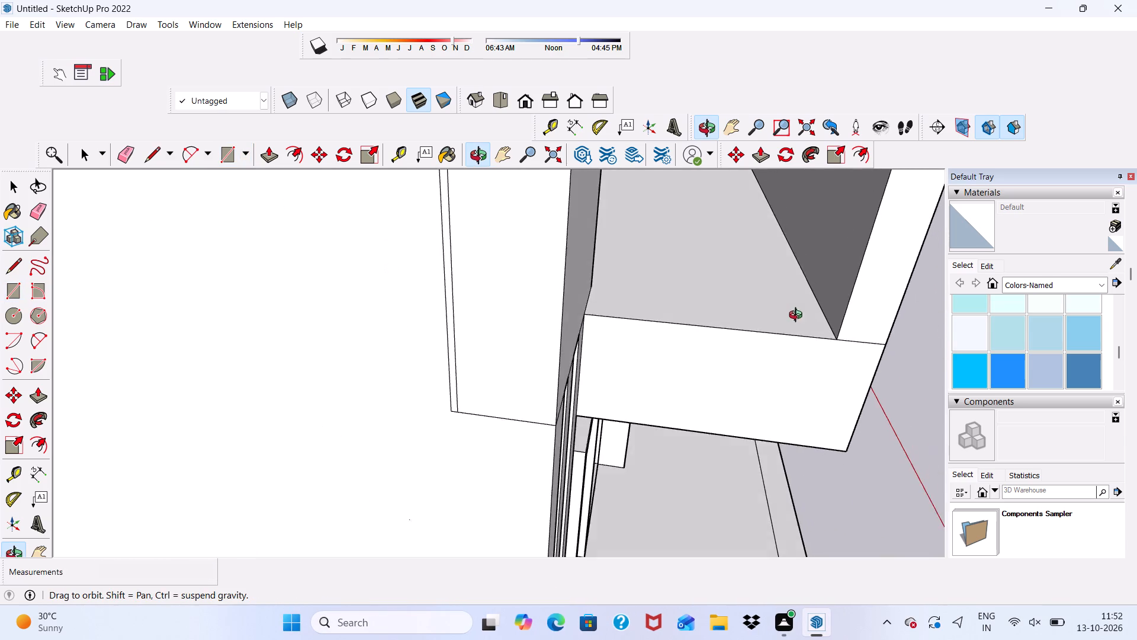
pyautogui.scroll(5, 802, 308)
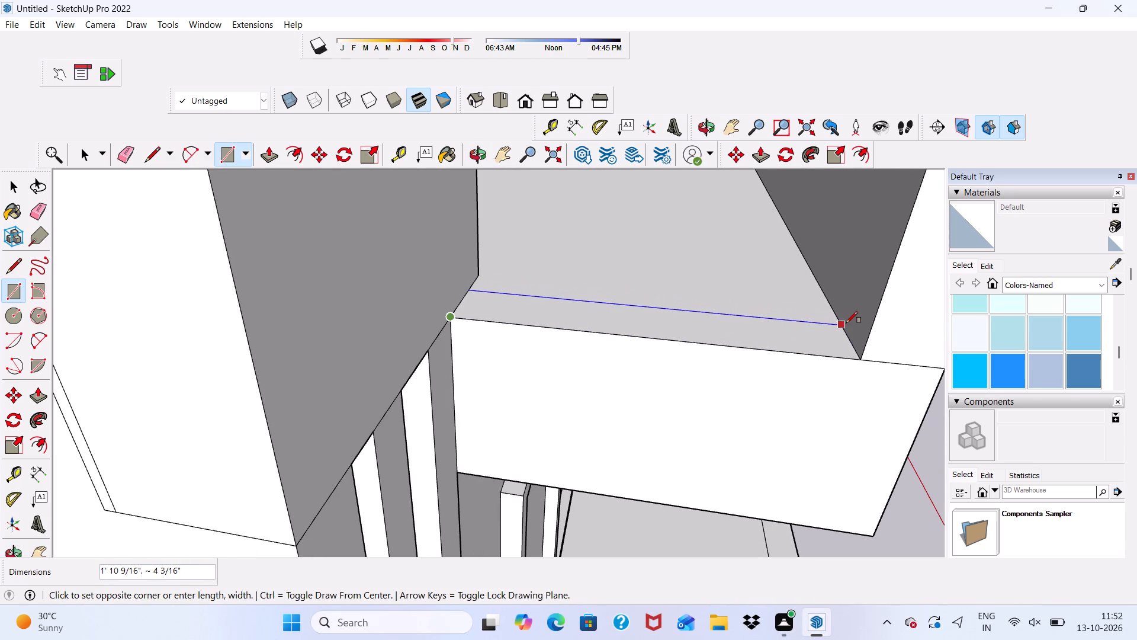
pyautogui.click(846, 323)
# Push/Pull the far-end strip upward about 2' 2 1/8" to form a side parapet level with the front parapet's top.
pyautogui.press('space')
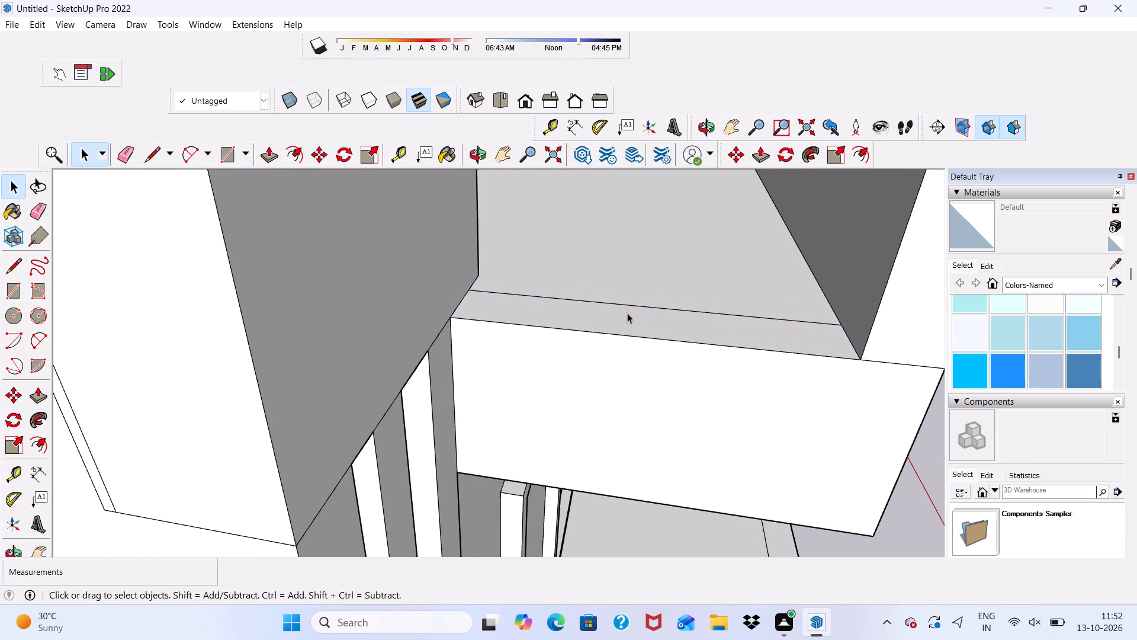
pyautogui.scroll(5, 627, 313)
pyautogui.click(596, 316)
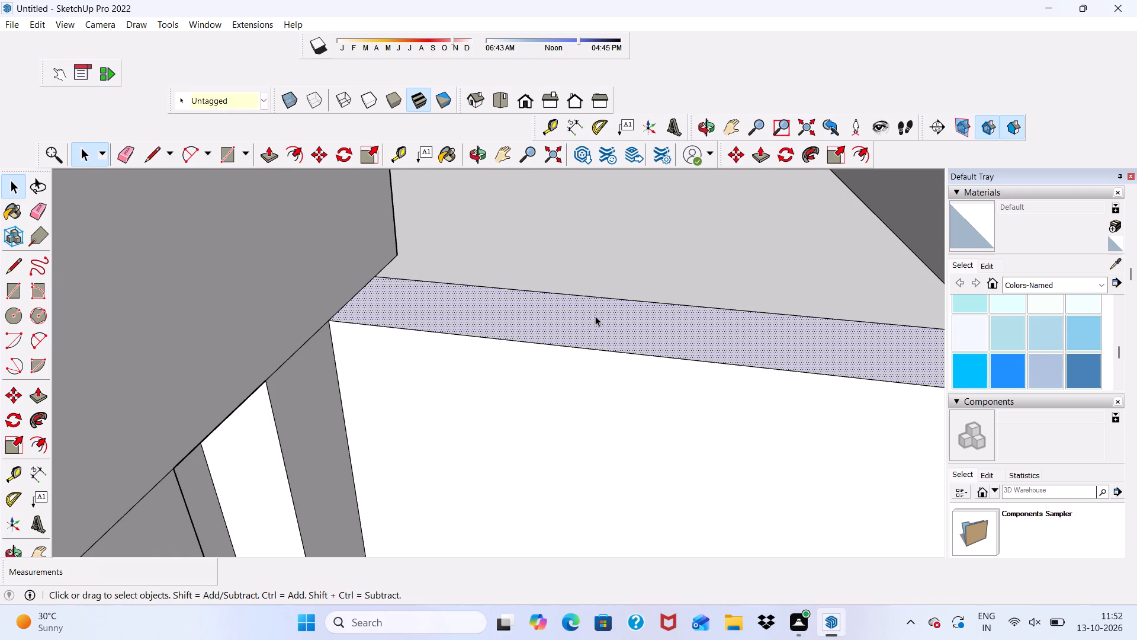
pyautogui.click(271, 149)
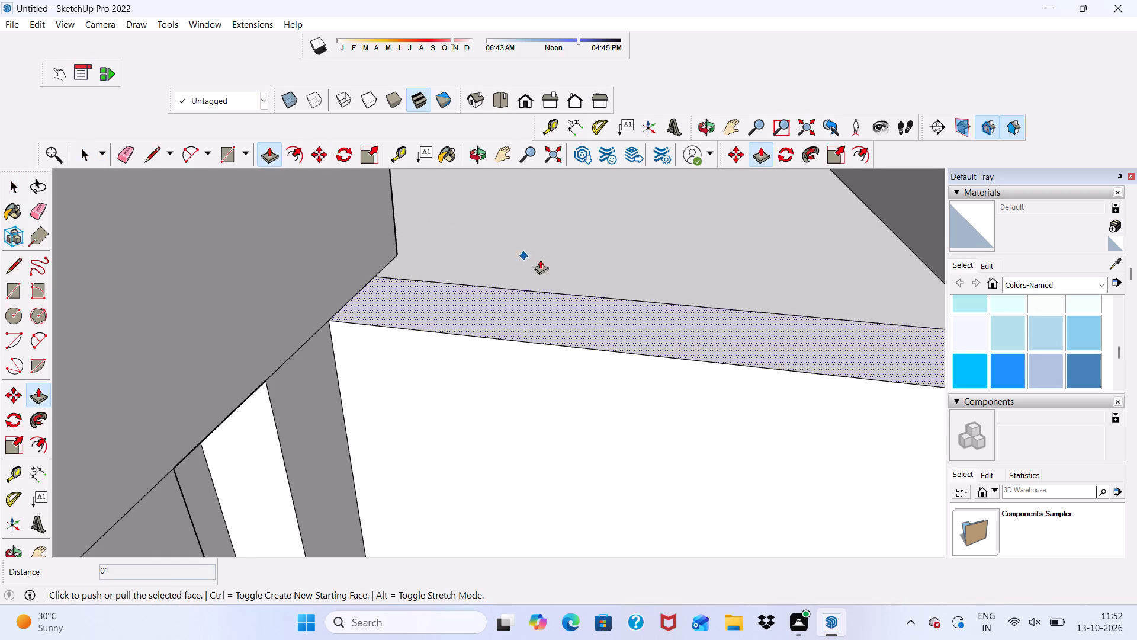
pyautogui.scroll(3, 576, 268)
pyautogui.click(504, 326)
pyautogui.scroll(-18, 506, 247)
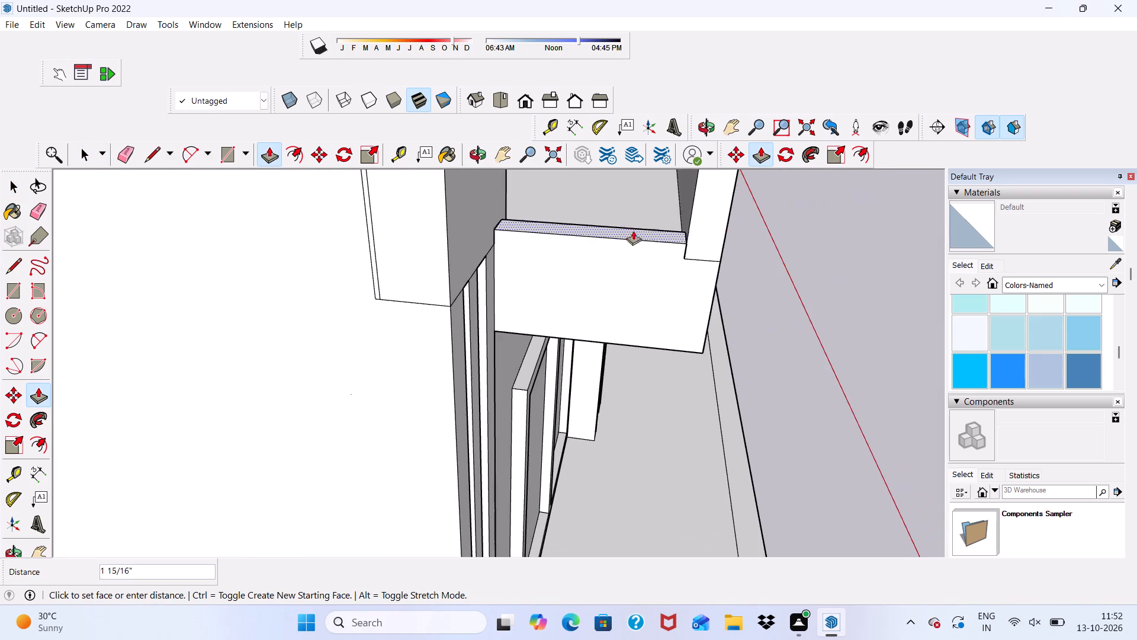
pyautogui.scroll(-5, 695, 184)
pyautogui.moveTo(720, 200); pyautogui.dragTo(529, 273, button='middle')
pyautogui.scroll(1, 703, 206)
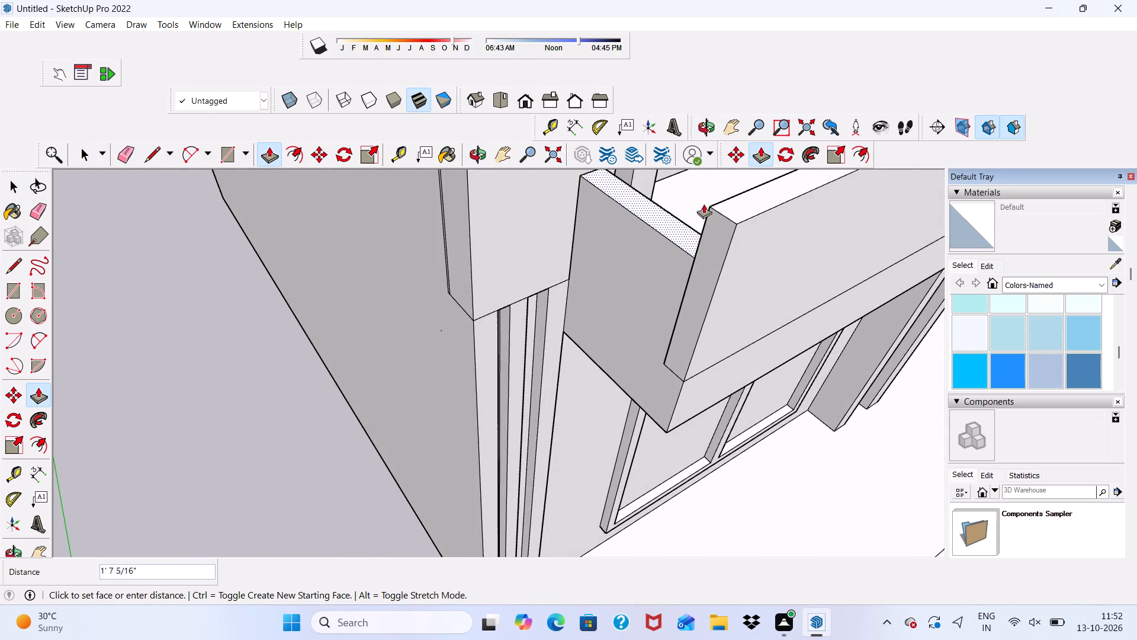
pyautogui.scroll(5, 704, 204)
pyautogui.click(743, 218)
# Erase the leftover seam edges between the side and front parapets on the outer end face and along the top.
pyautogui.scroll(-6, 644, 256)
pyautogui.moveTo(619, 295); pyautogui.dragTo(625, 239, button='middle')
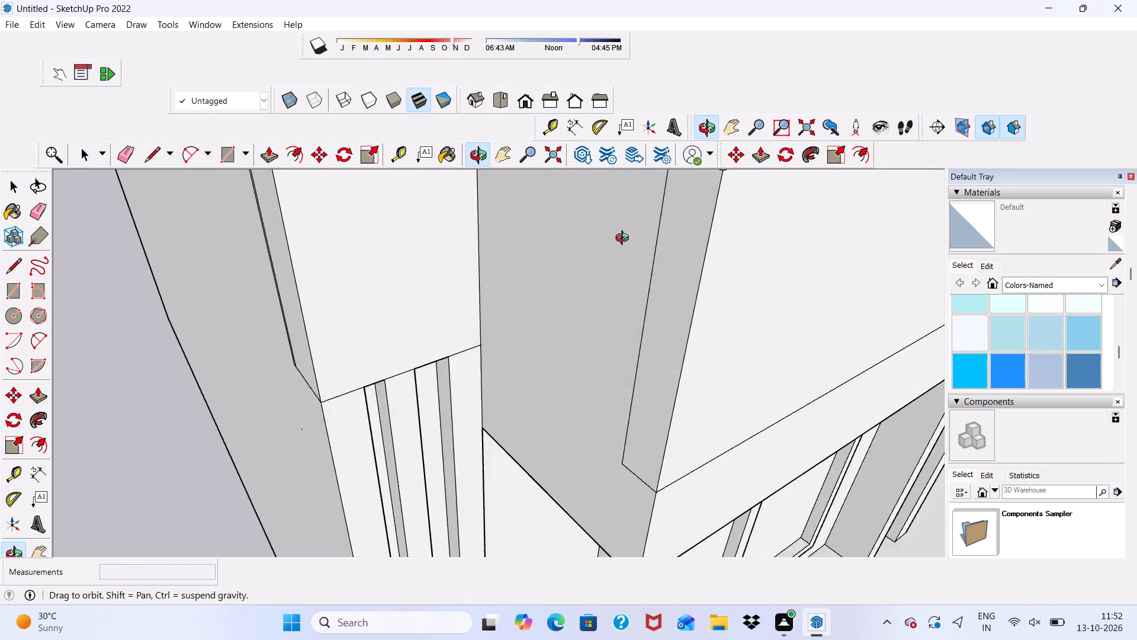
pyautogui.moveTo(625, 239); pyautogui.dragTo(630, 227, button='middle')
pyautogui.scroll(-5, 599, 229)
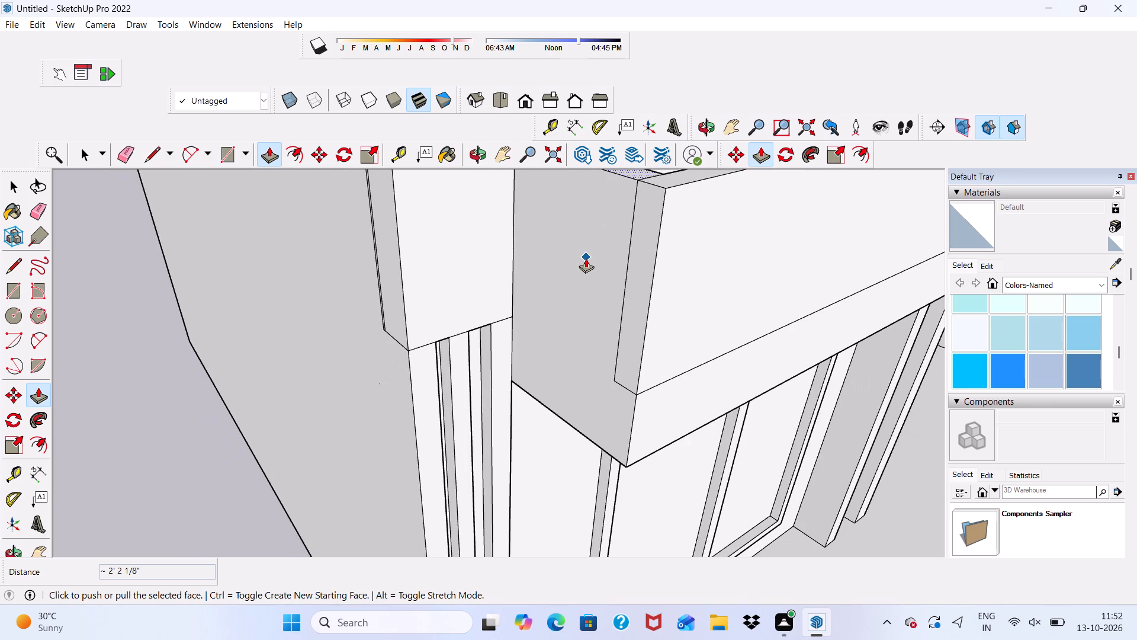
pyautogui.scroll(1, 508, 250)
pyautogui.scroll(-1, 504, 249)
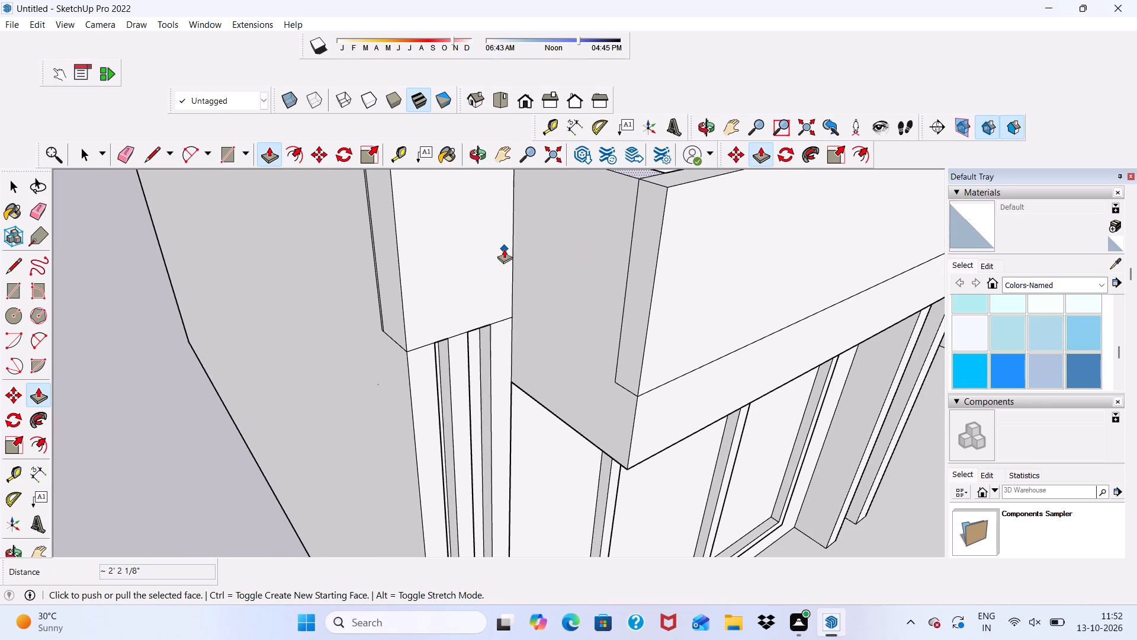
pyautogui.scroll(-4, 523, 260)
pyautogui.moveTo(609, 306); pyautogui.dragTo(570, 316, button='middle')
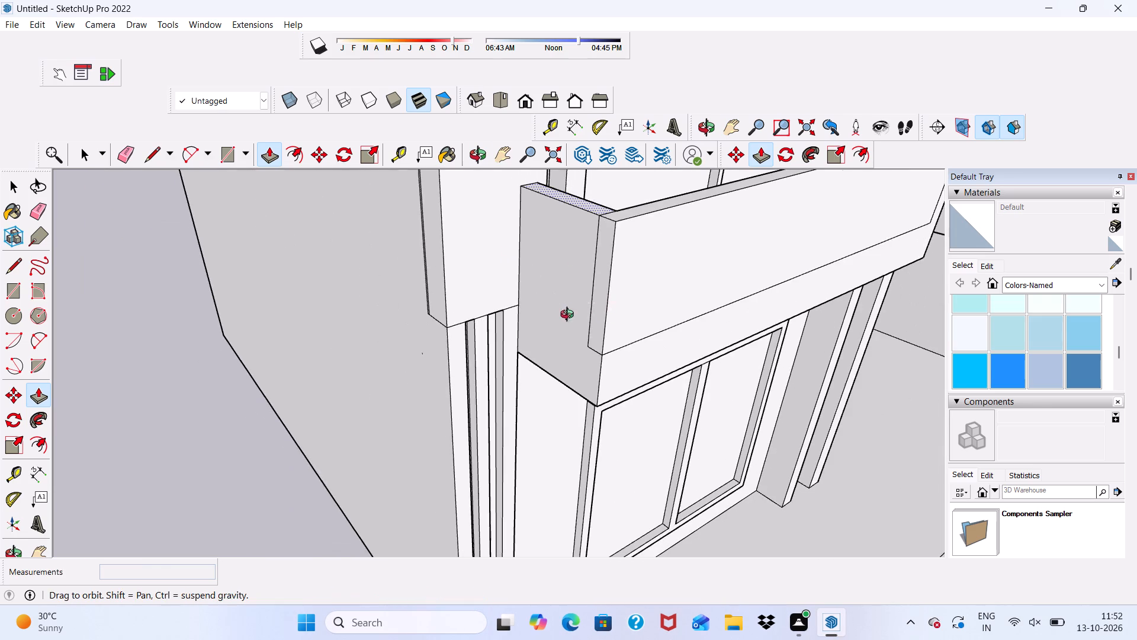
pyautogui.moveTo(570, 316); pyautogui.dragTo(503, 309, button='middle')
pyautogui.moveTo(120, 155); pyautogui.dragTo(136, 170)
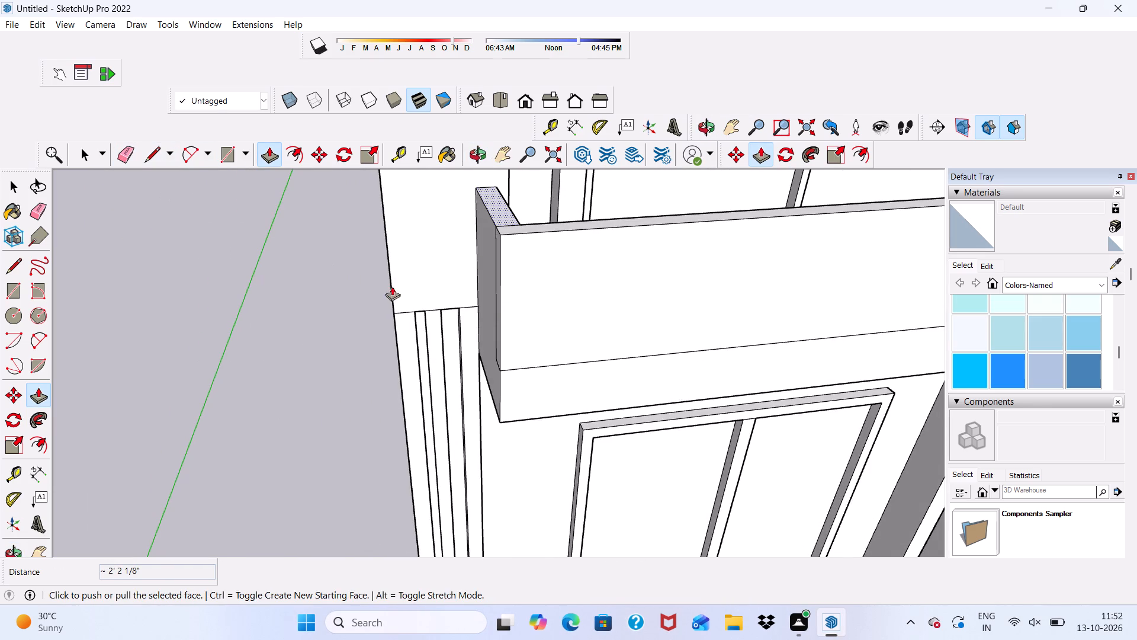
pyautogui.moveTo(492, 300); pyautogui.dragTo(576, 292, button='middle')
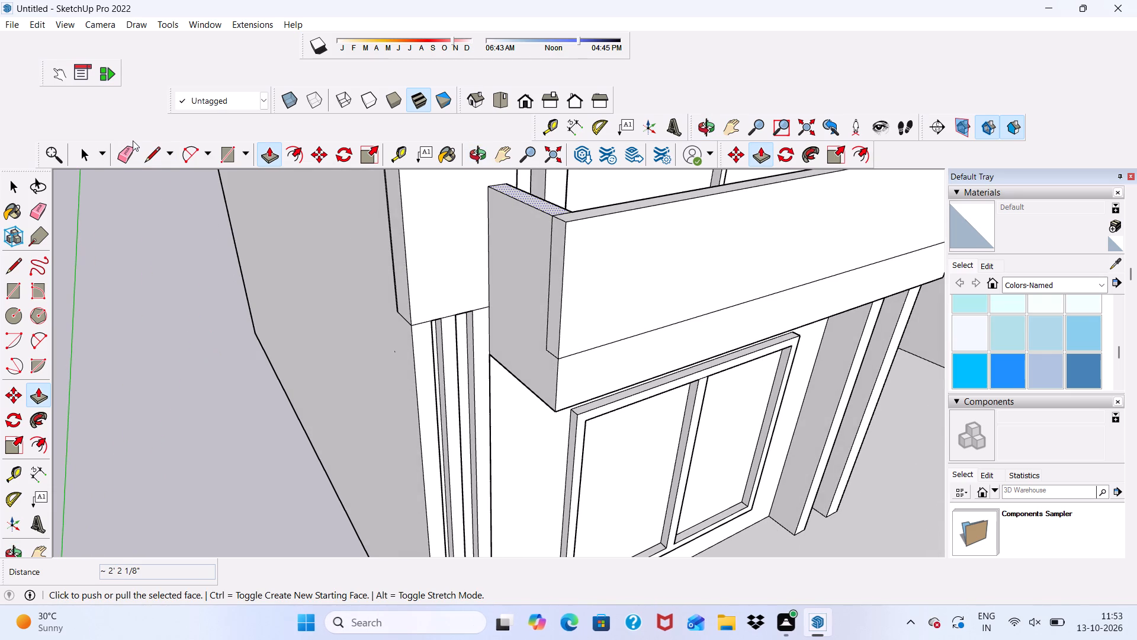
pyautogui.click(131, 151)
pyautogui.scroll(5, 521, 293)
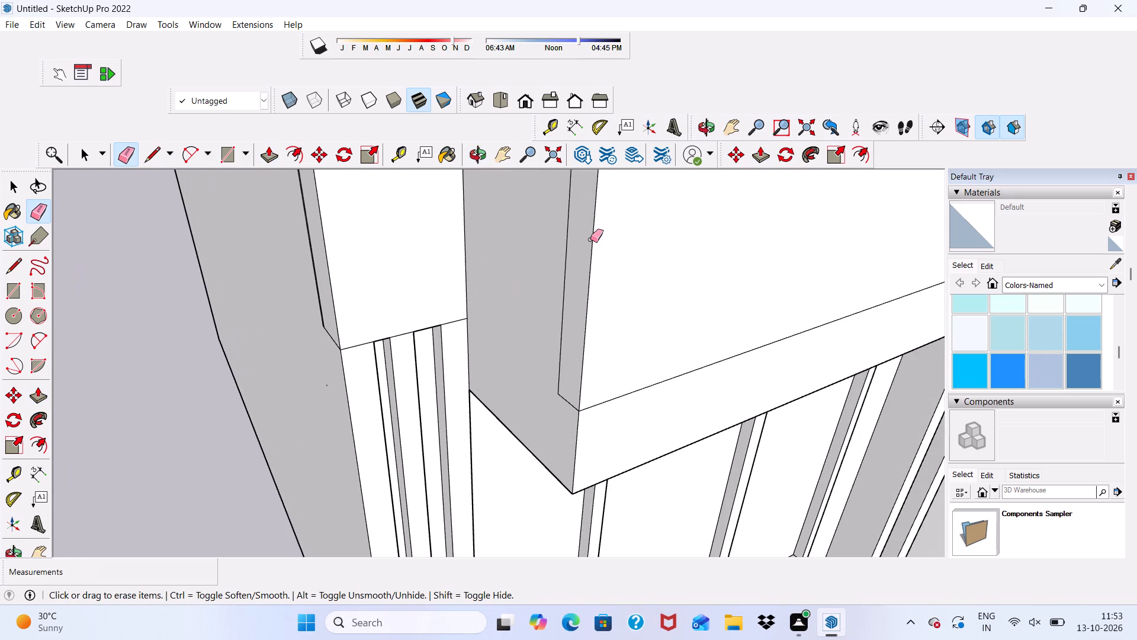
pyautogui.moveTo(572, 235); pyautogui.dragTo(568, 329)
pyautogui.click(564, 397)
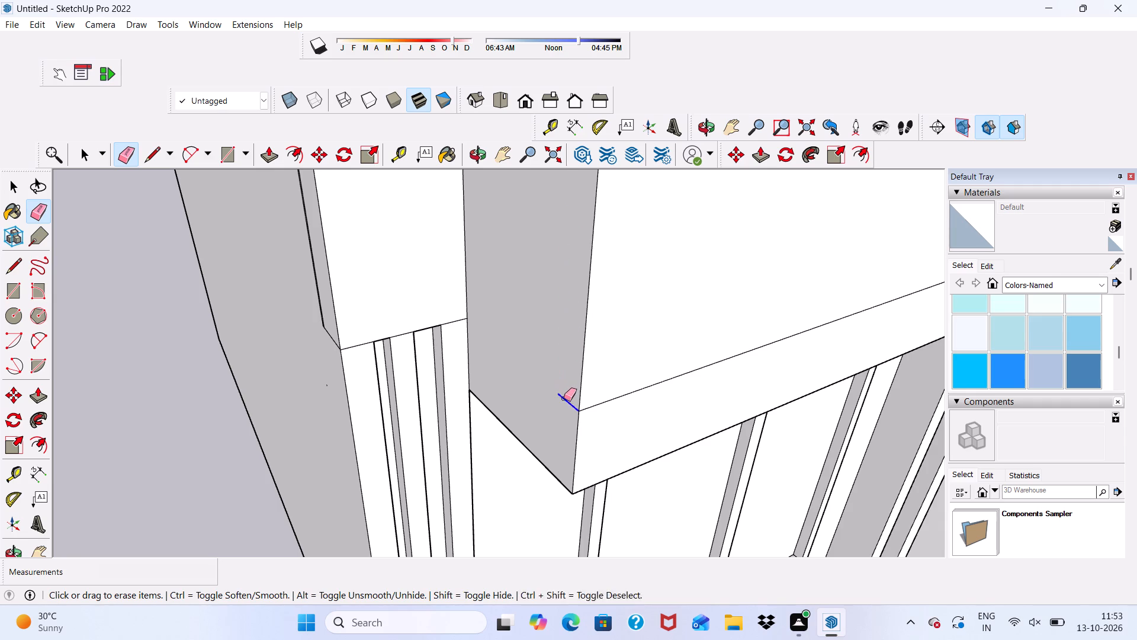
pyautogui.scroll(-9, 546, 366)
pyautogui.scroll(11, 575, 284)
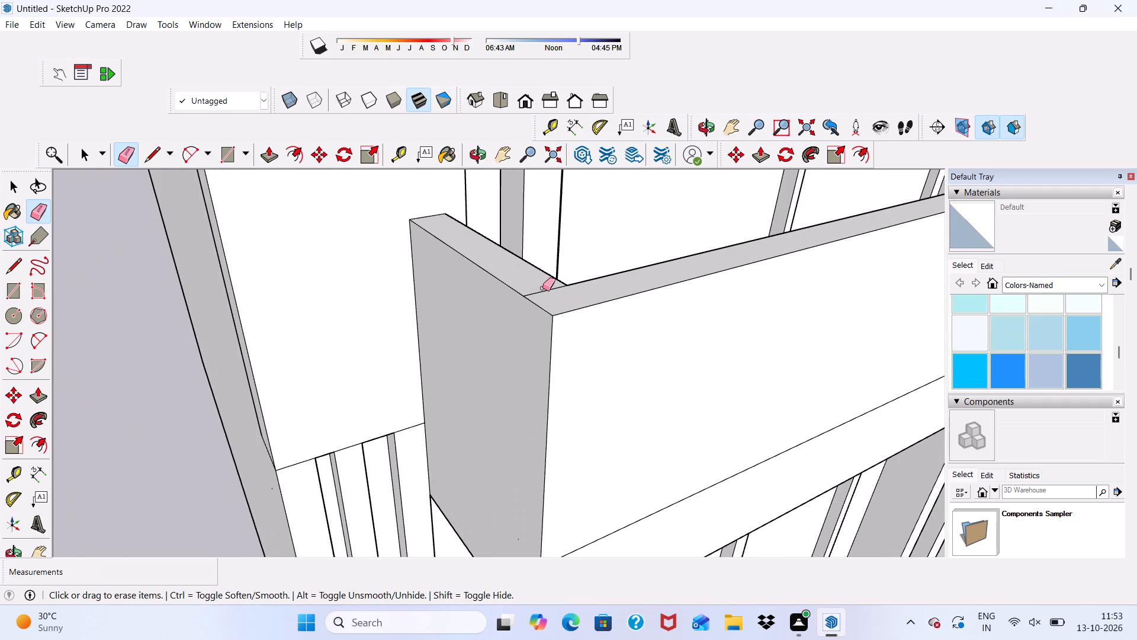
pyautogui.moveTo(542, 288); pyautogui.dragTo(545, 296)
pyautogui.scroll(-5, 513, 278)
pyautogui.moveTo(626, 361); pyautogui.dragTo(479, 312, button='middle')
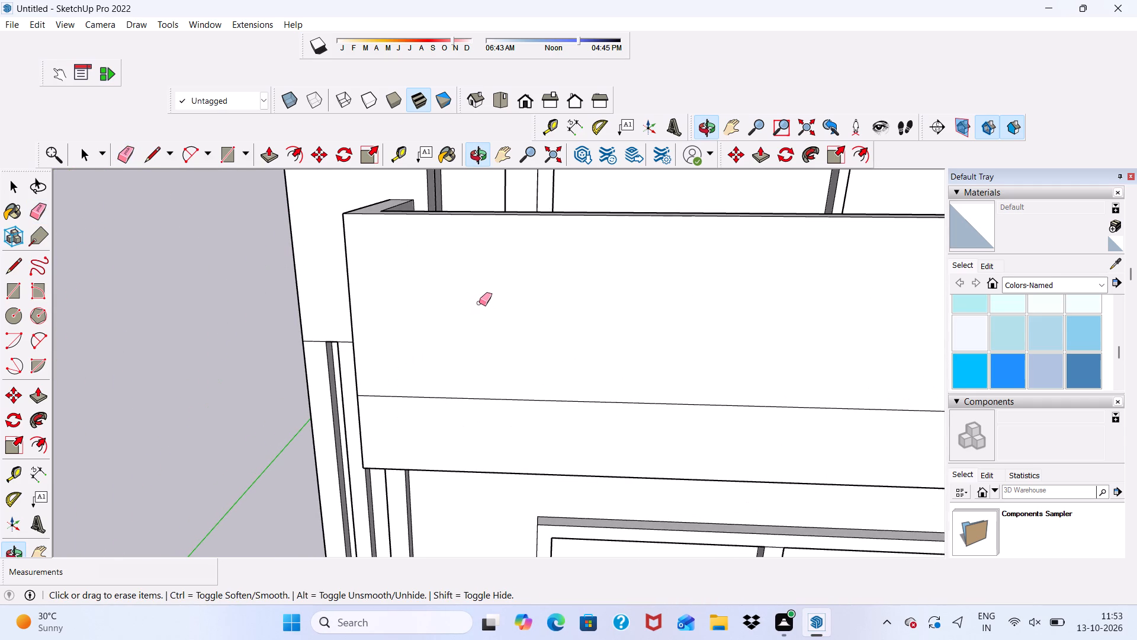
pyautogui.press('space')
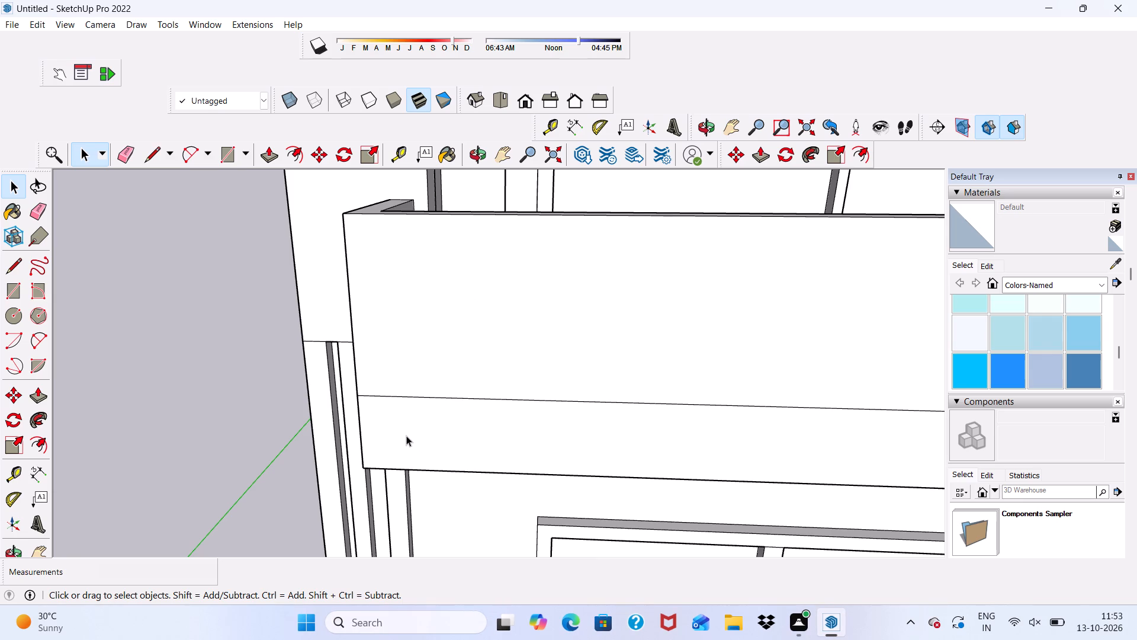
# Draw a rectangle about 11' 5 3/4" by 6 1/8" along the base of the front parapet's outer face, spanning its full length.
pyautogui.scroll(-1, 414, 434)
pyautogui.moveTo(417, 434); pyautogui.dragTo(463, 432, button='middle')
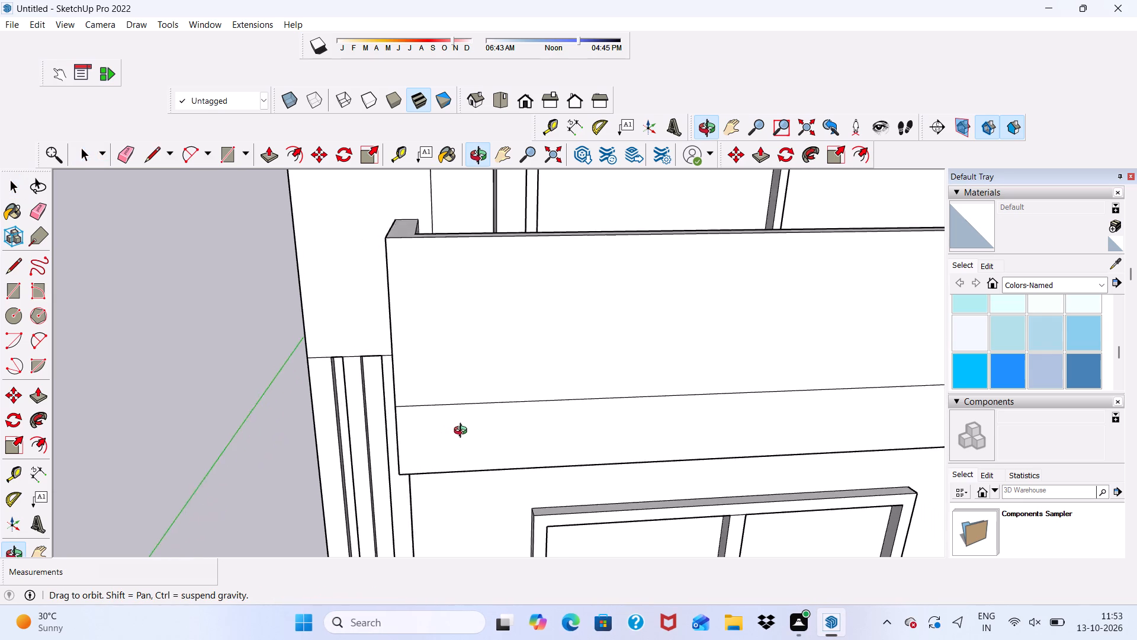
pyautogui.moveTo(463, 432); pyautogui.dragTo(481, 429, button='middle')
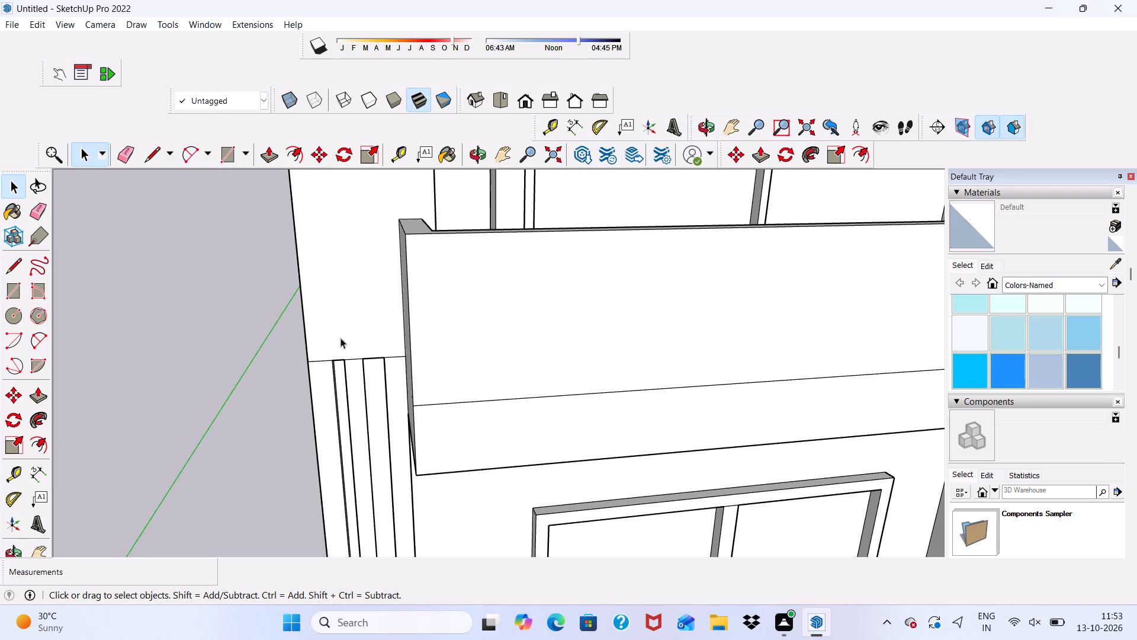
pyautogui.click(230, 150)
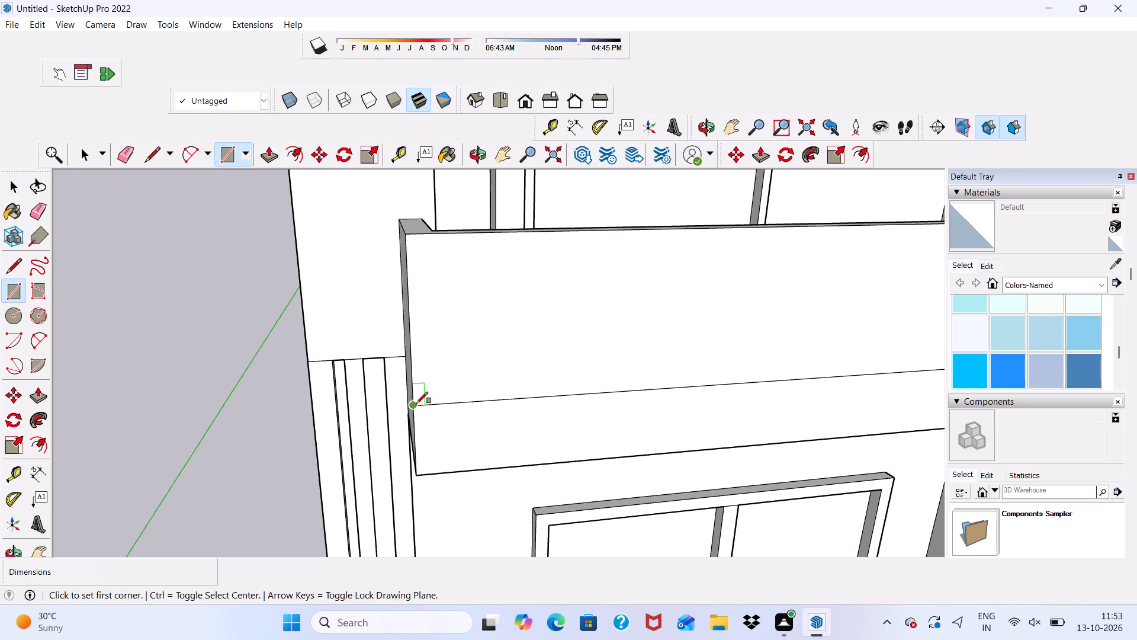
pyautogui.click(416, 406)
pyautogui.scroll(-11, 300, 313)
pyautogui.scroll(6, 596, 312)
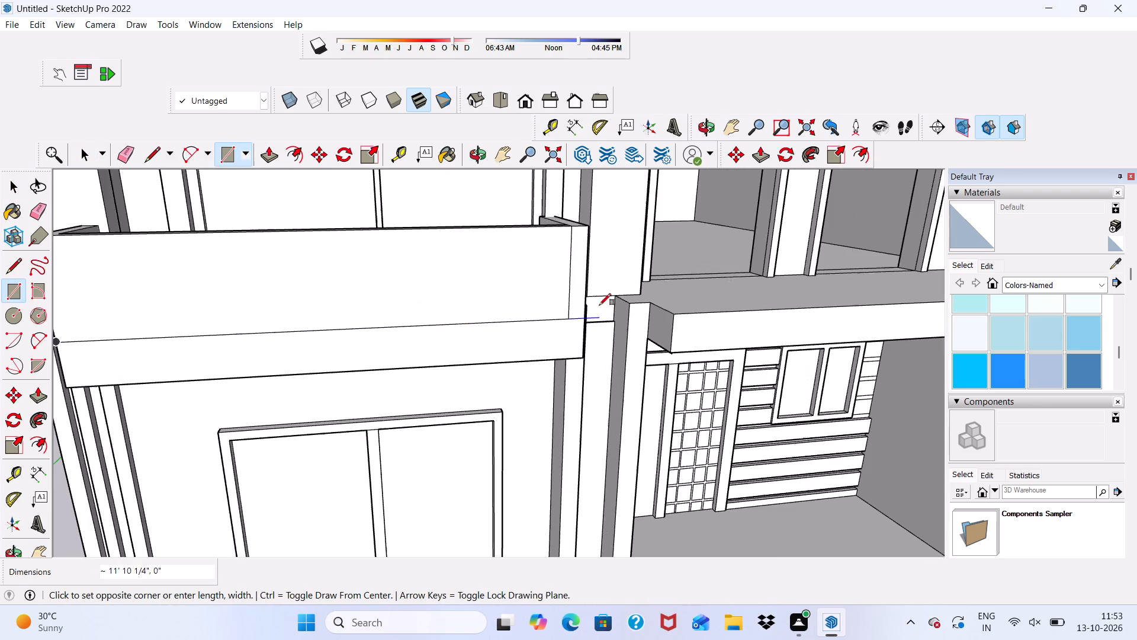
pyautogui.scroll(5, 570, 297)
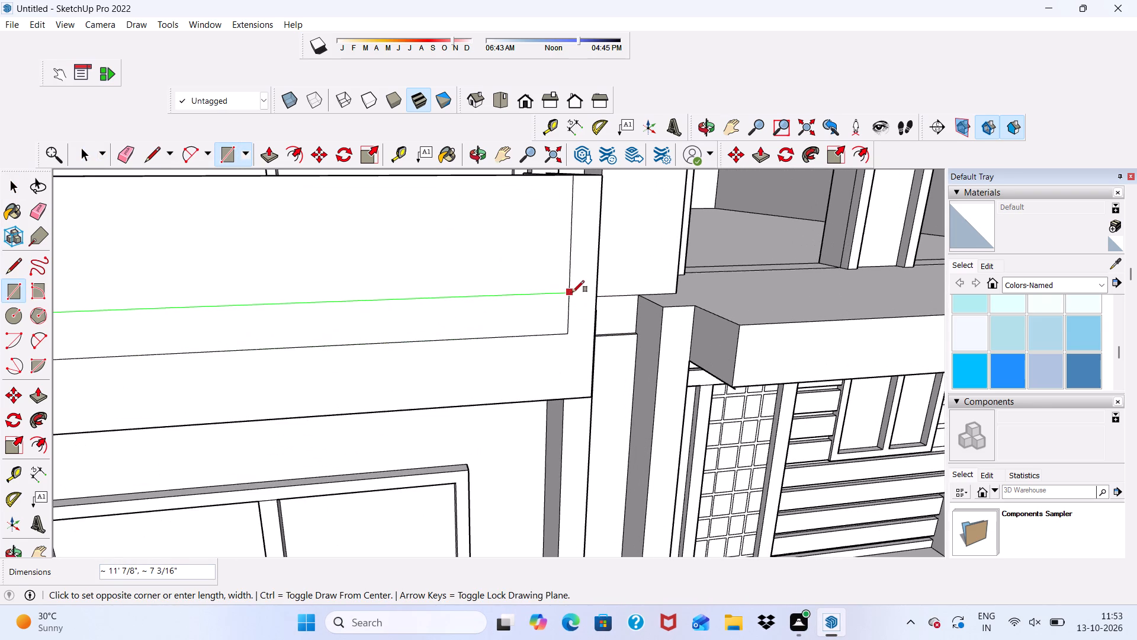
pyautogui.scroll(4, 619, 289)
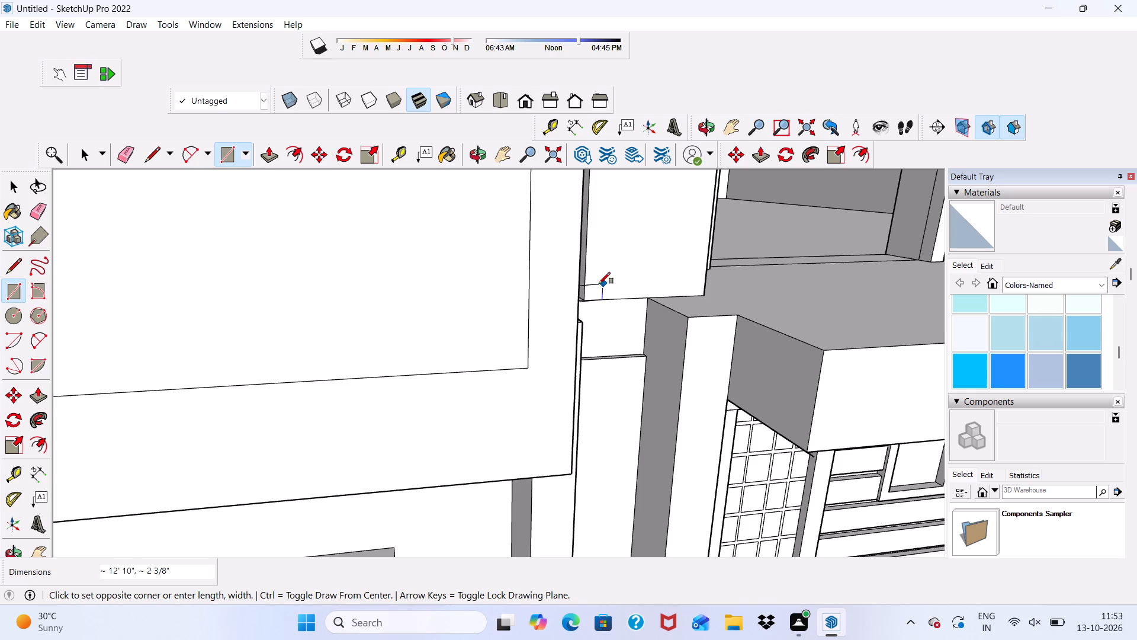
pyautogui.click(578, 305)
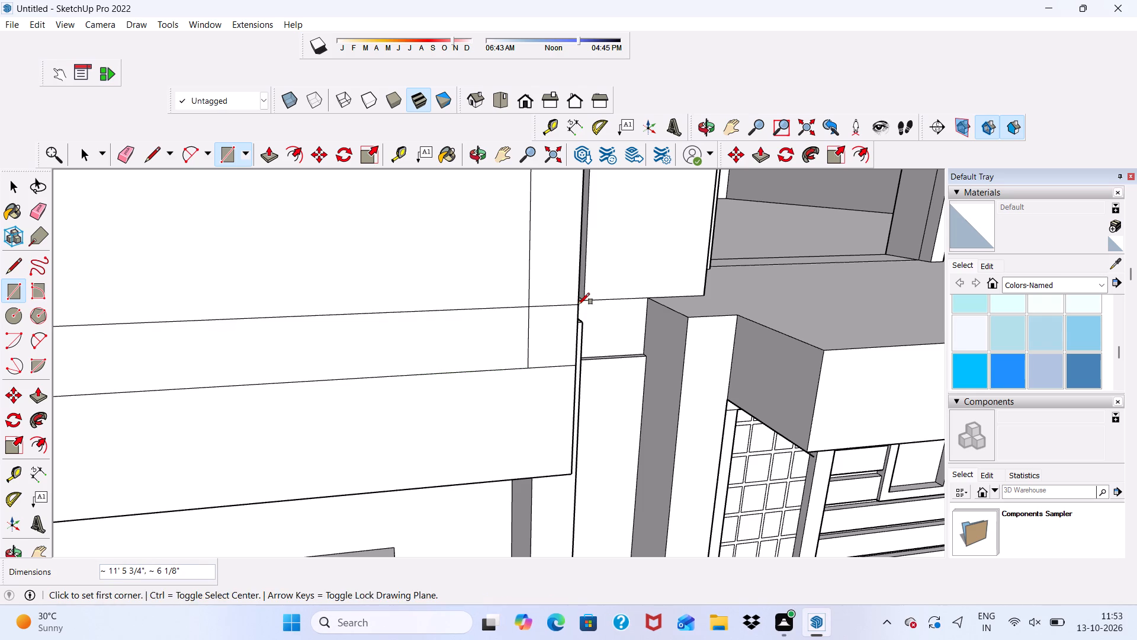
pyautogui.press('space')
# Erase the short vertical edge crossing the new strip near the corner pier.
pyautogui.click(127, 147)
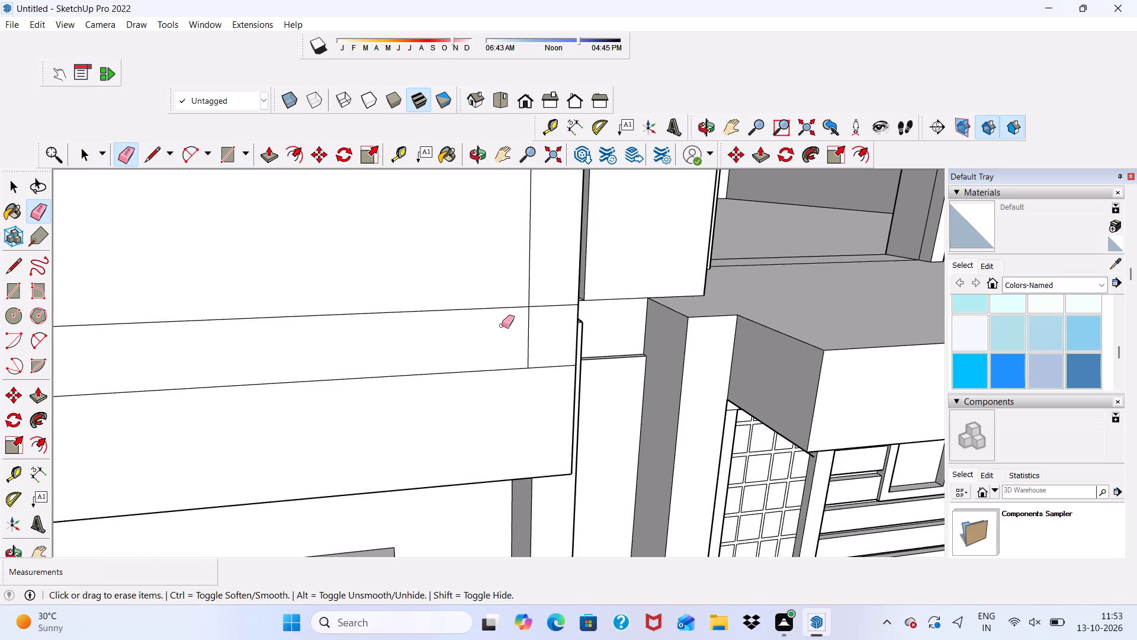
pyautogui.click(529, 330)
pyautogui.press('space')
# Push/Pull the strip at the front parapet's base outward 1' to form a projecting band.
pyautogui.click(460, 338)
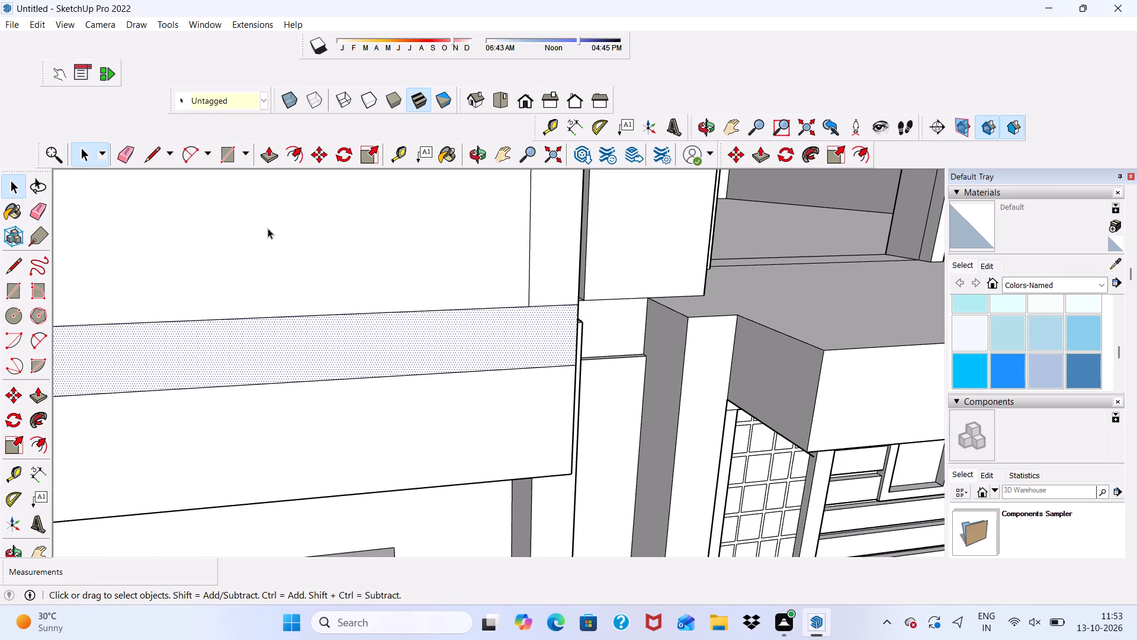
pyautogui.click(273, 152)
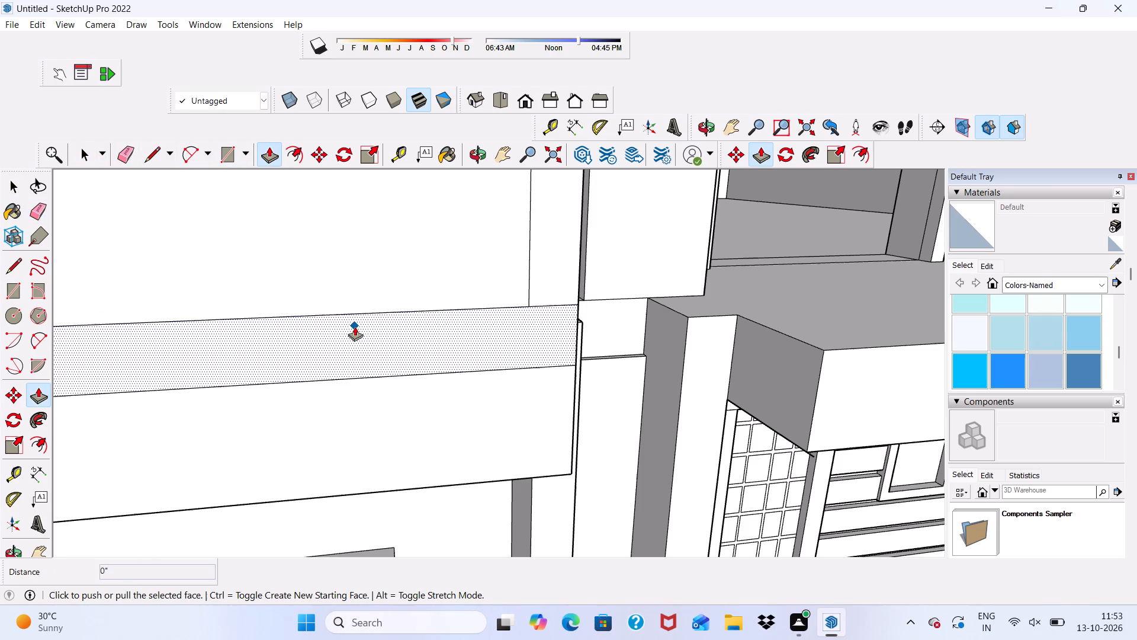
pyautogui.click(355, 327)
pyautogui.scroll(-2, 364, 322)
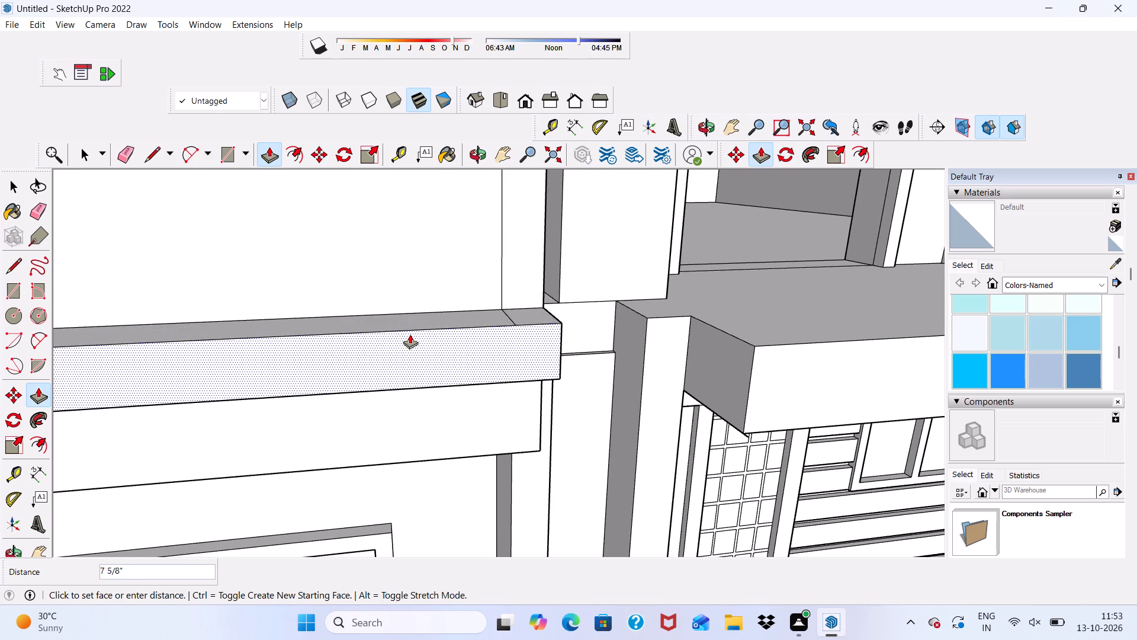
pyautogui.moveTo(410, 334); pyautogui.dragTo(387, 270, button='middle')
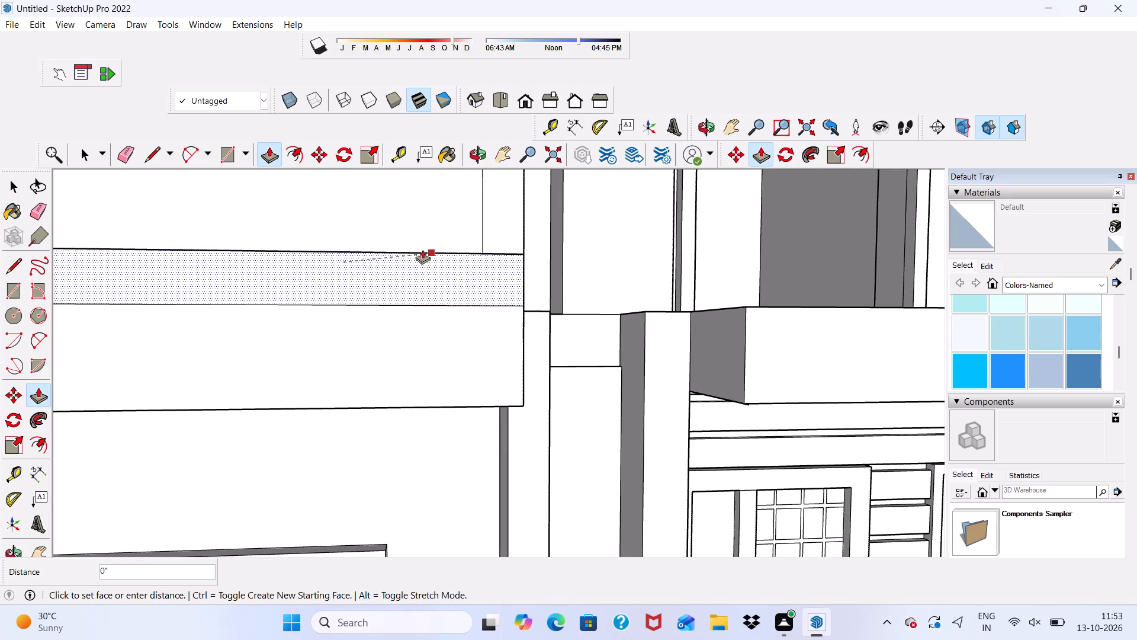
pyautogui.scroll(-1, 462, 316)
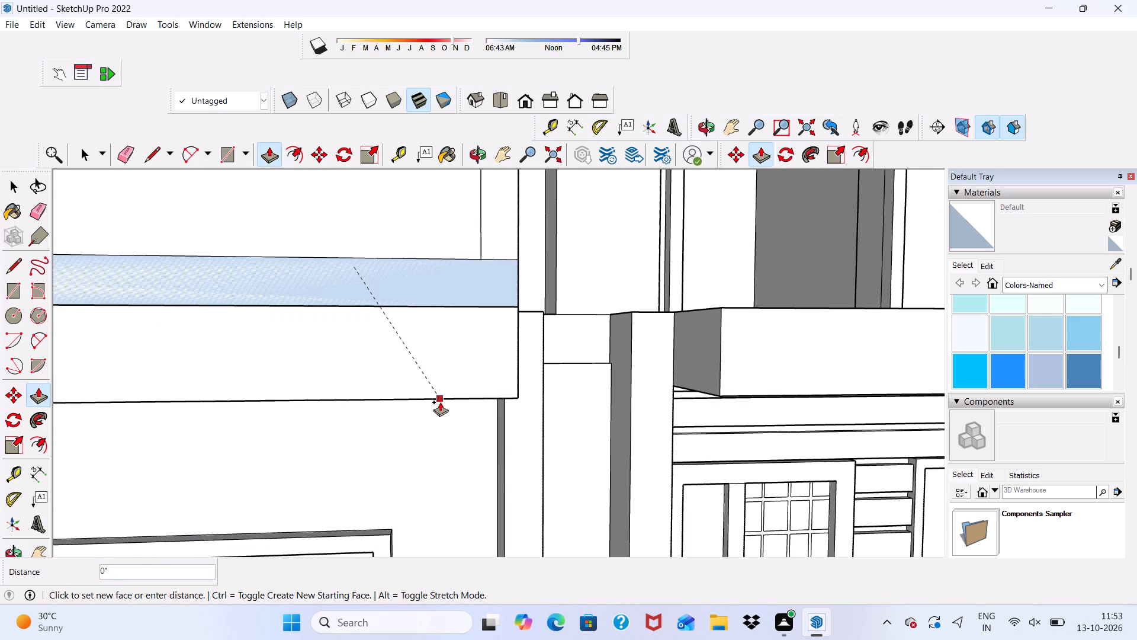
pyautogui.moveTo(441, 399); pyautogui.dragTo(303, 416, button='middle')
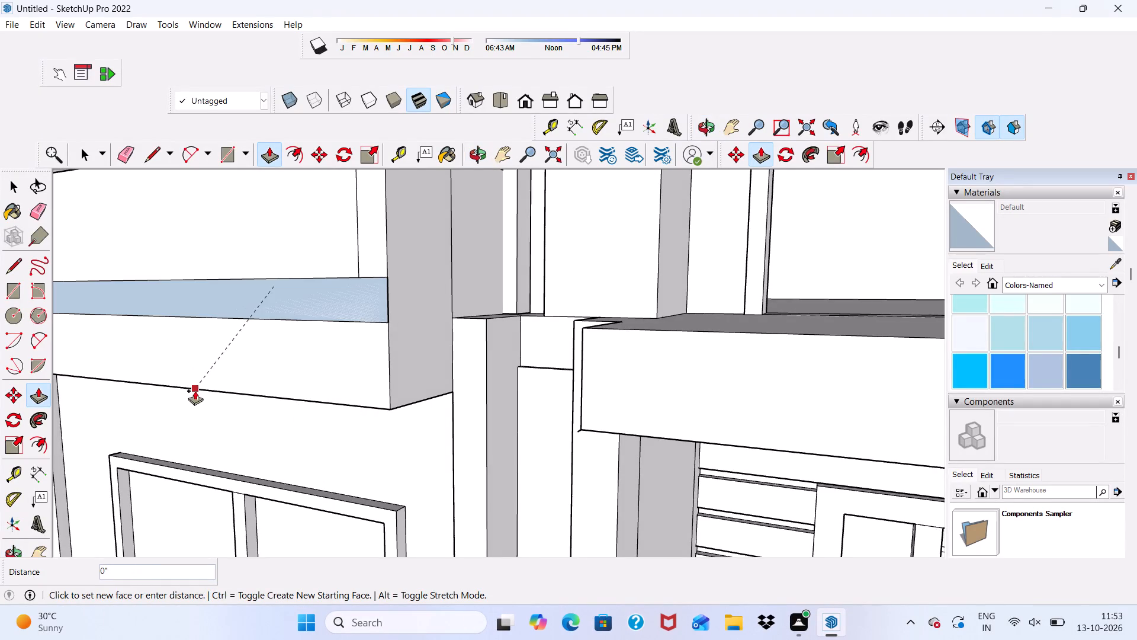
pyautogui.moveTo(183, 380); pyautogui.dragTo(60, 392, button='middle')
pyautogui.scroll(3, 253, 396)
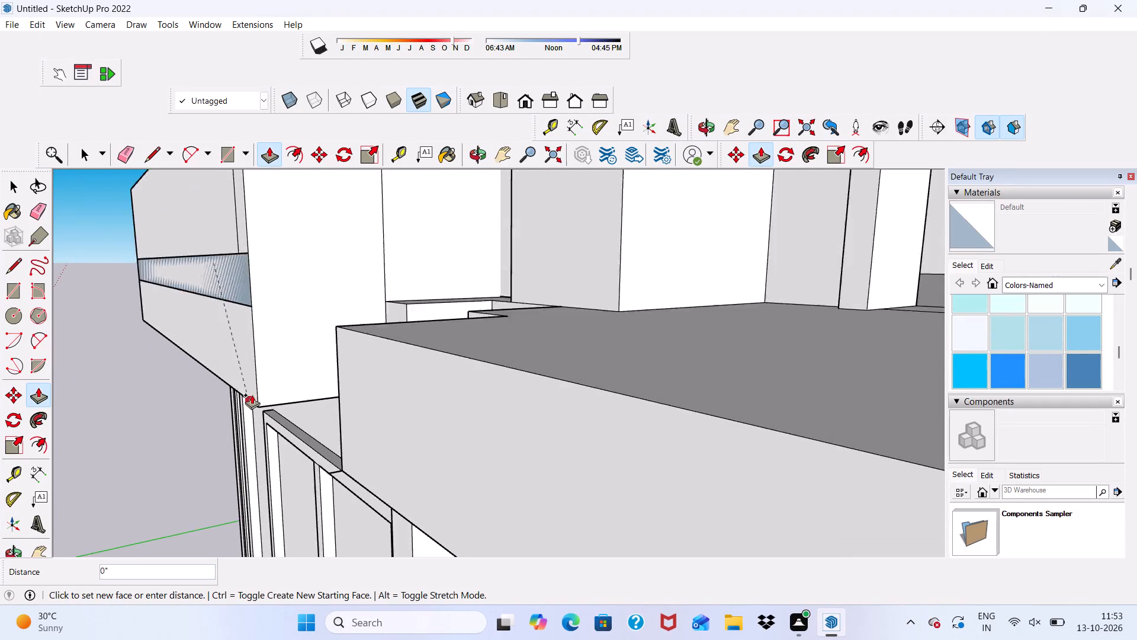
pyautogui.scroll(3, 252, 395)
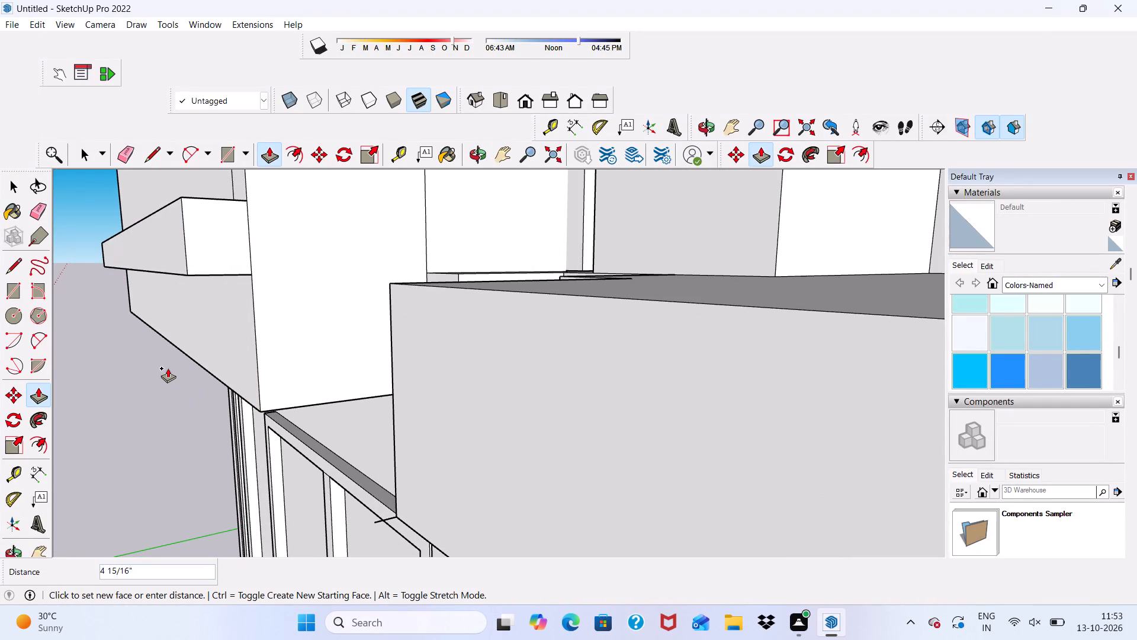
pyautogui.press('2')
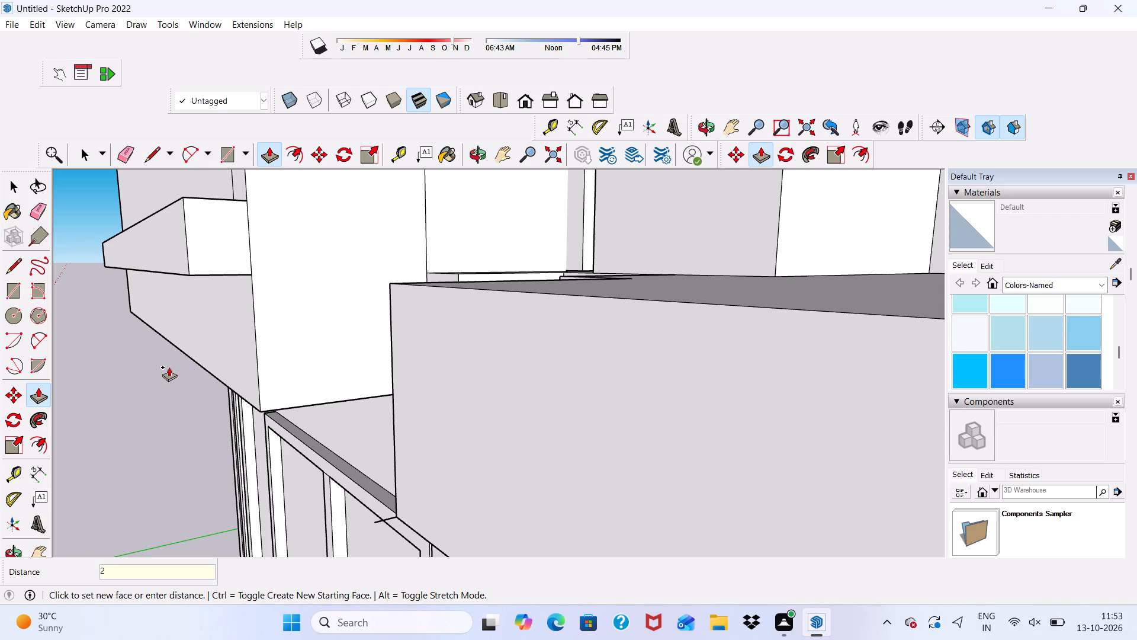
pyautogui.press('BackSpace')
pyautogui.write("1'")
pyautogui.press('Return')
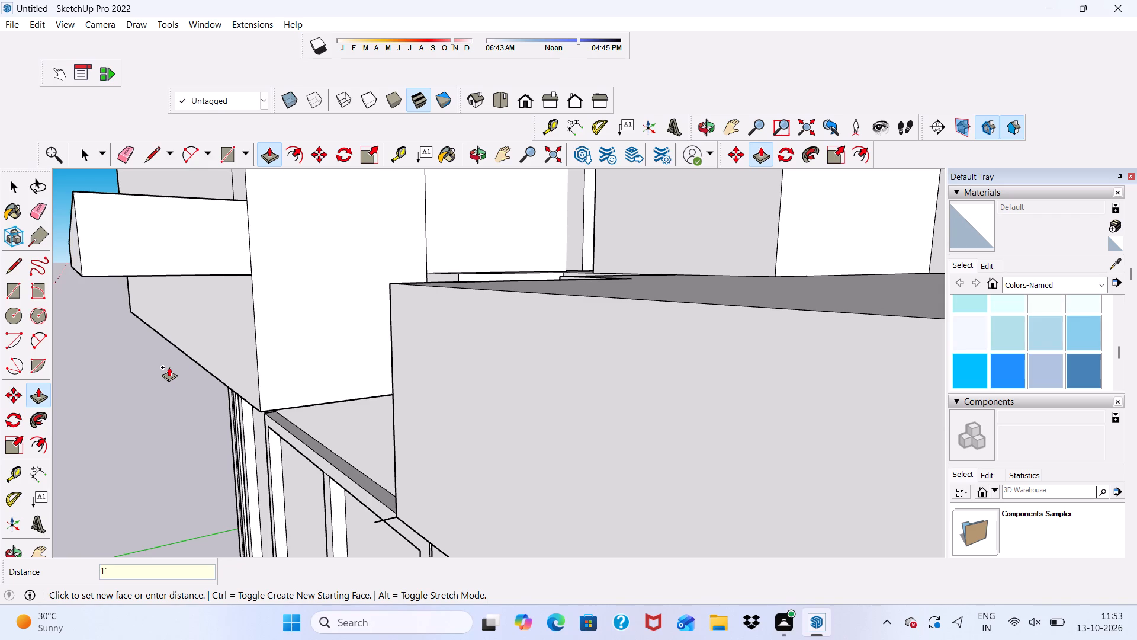
pyautogui.press('space')
# Push/Pull the projecting band's front face back about 3 3/8" toward the parapet to reduce its projection.
pyautogui.scroll(-6, 88, 290)
pyautogui.moveTo(145, 327); pyautogui.dragTo(297, 347, button='middle')
pyautogui.scroll(-1, 216, 343)
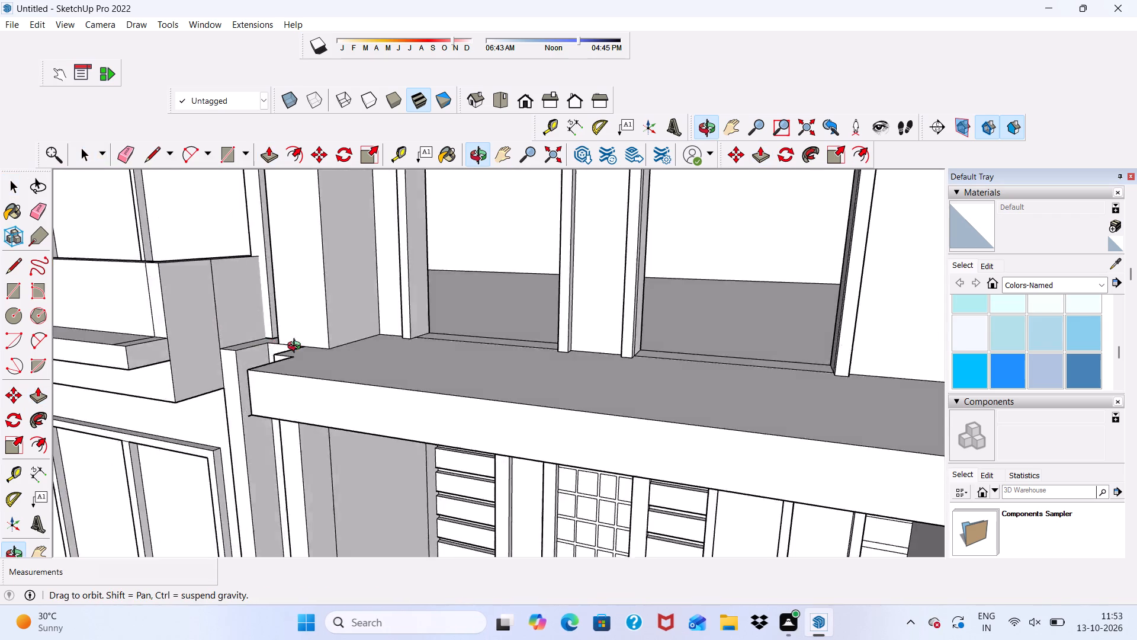
pyautogui.moveTo(297, 347); pyautogui.dragTo(408, 335, button='middle')
pyautogui.scroll(-5, 374, 292)
pyautogui.moveTo(441, 401); pyautogui.dragTo(499, 332, button='middle')
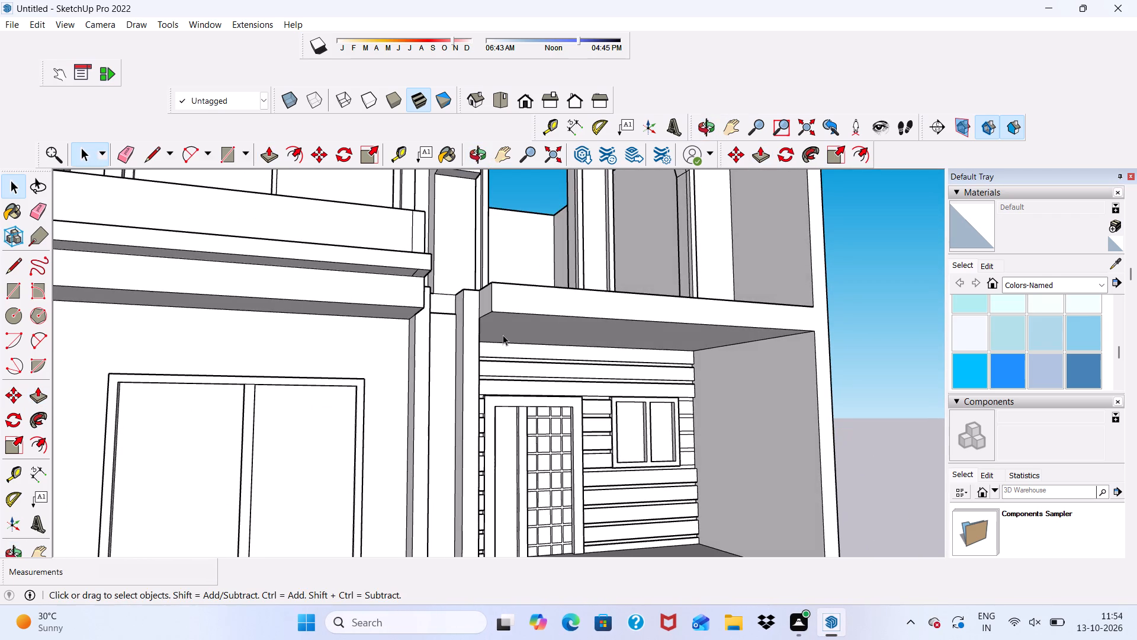
pyautogui.scroll(3, 351, 315)
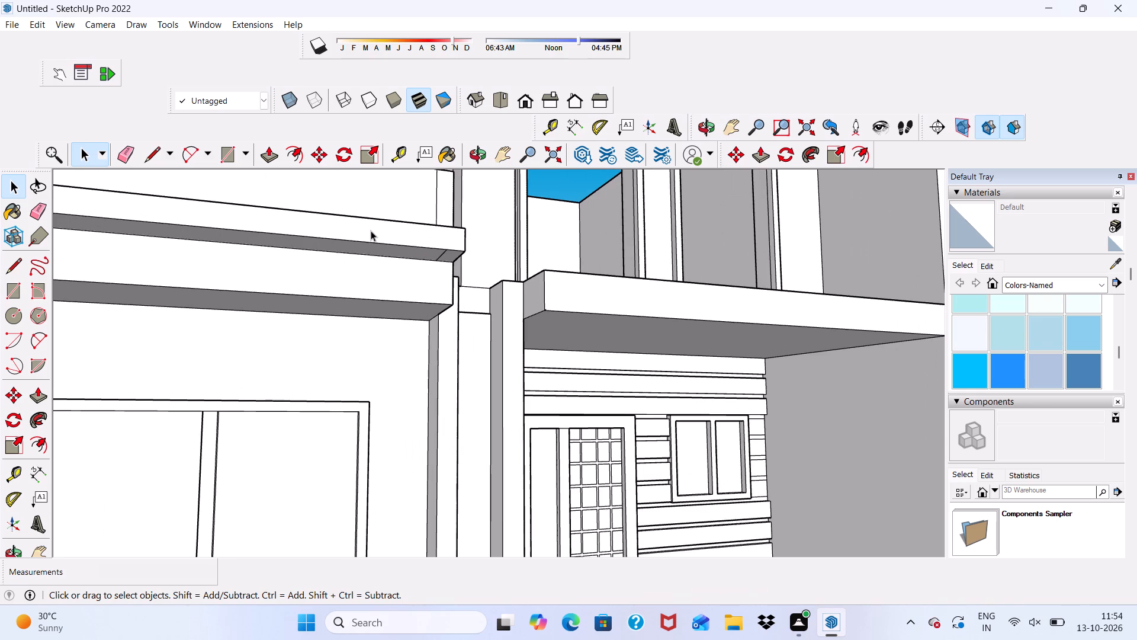
pyautogui.scroll(10, 365, 230)
pyautogui.click(332, 229)
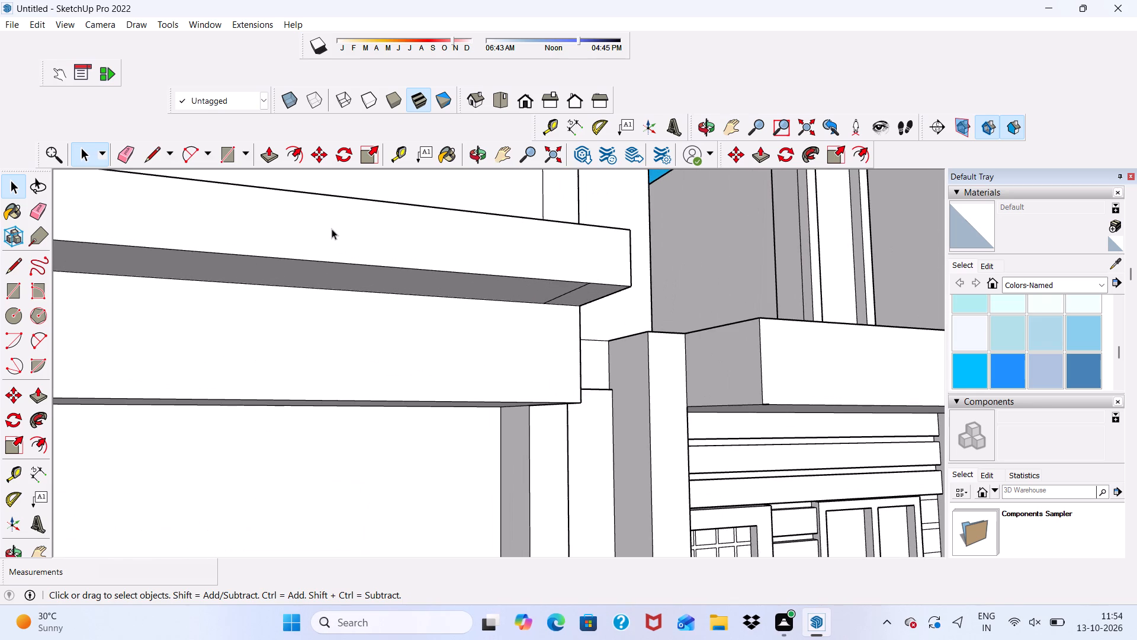
pyautogui.click(269, 149)
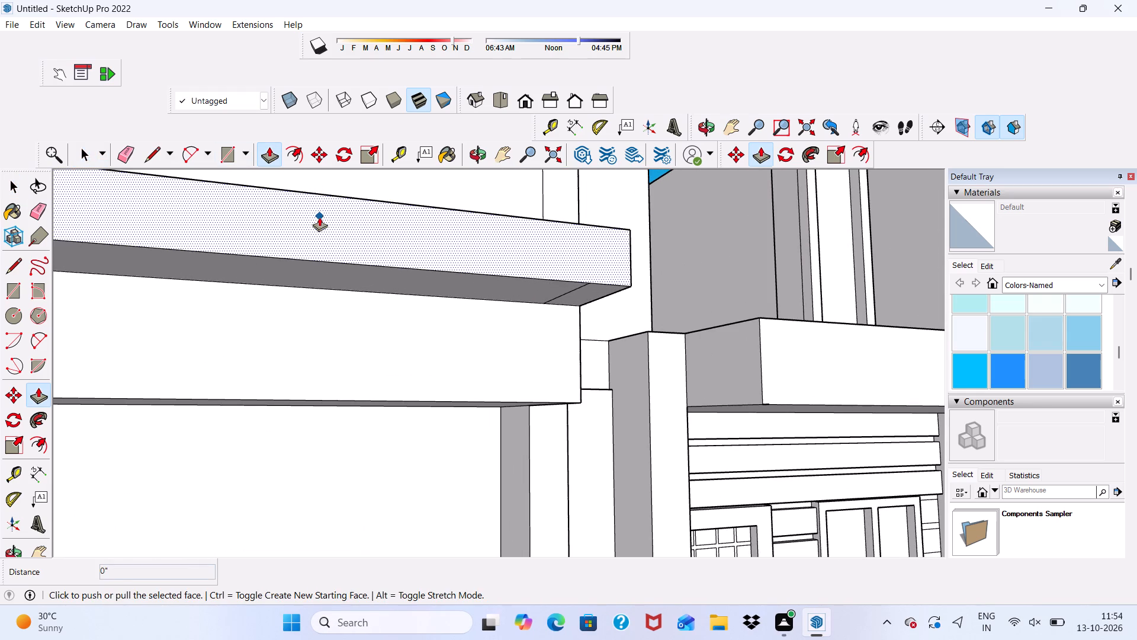
pyautogui.moveTo(319, 217); pyautogui.dragTo(318, 228)
pyautogui.scroll(-6, 362, 247)
pyautogui.moveTo(439, 280); pyautogui.dragTo(342, 360, button='middle')
pyautogui.scroll(1, 342, 360)
pyautogui.scroll(-4, 349, 345)
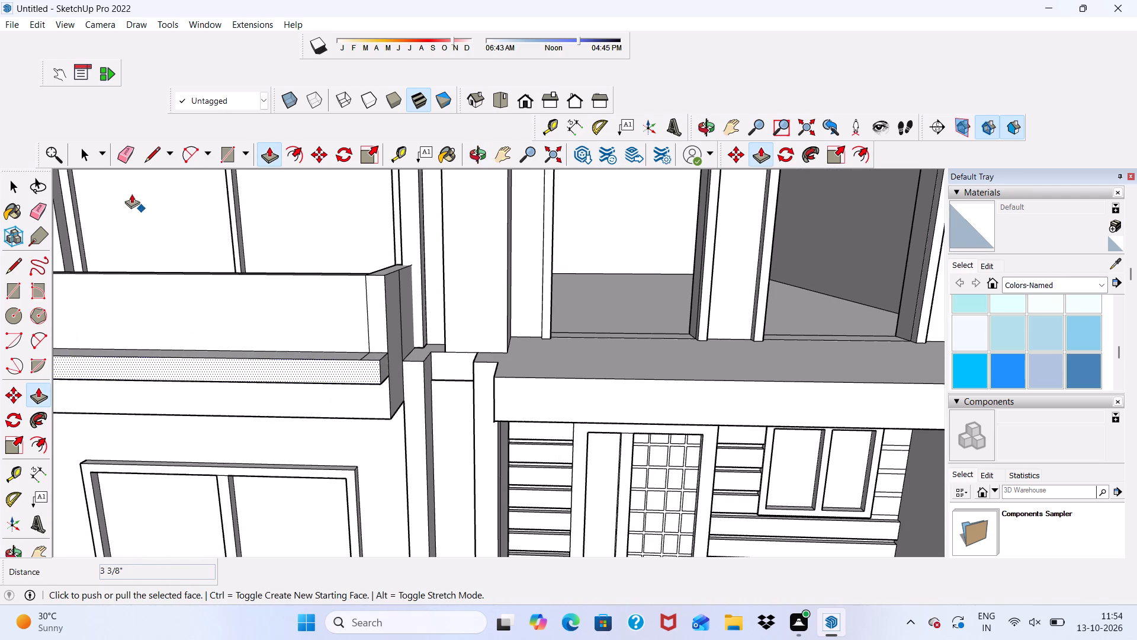
# Erase the leftover edges crossing the projecting band's top face and the front parapet's outer face near the corner pier.
pyautogui.moveTo(122, 146); pyautogui.dragTo(142, 153)
pyautogui.scroll(9, 371, 288)
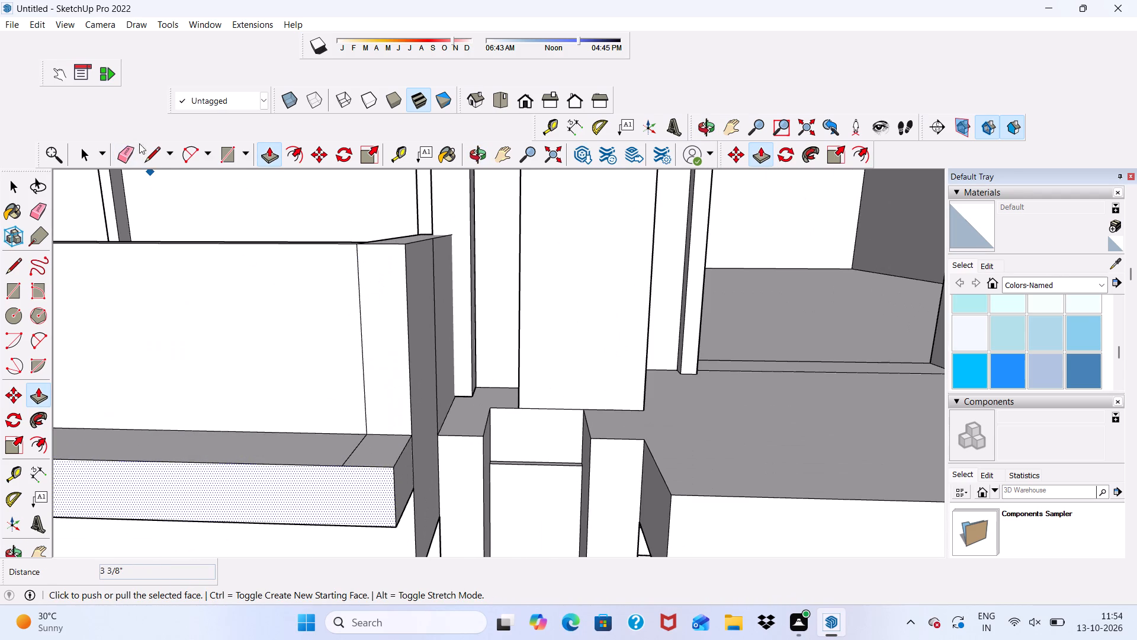
pyautogui.moveTo(125, 151); pyautogui.dragTo(131, 156)
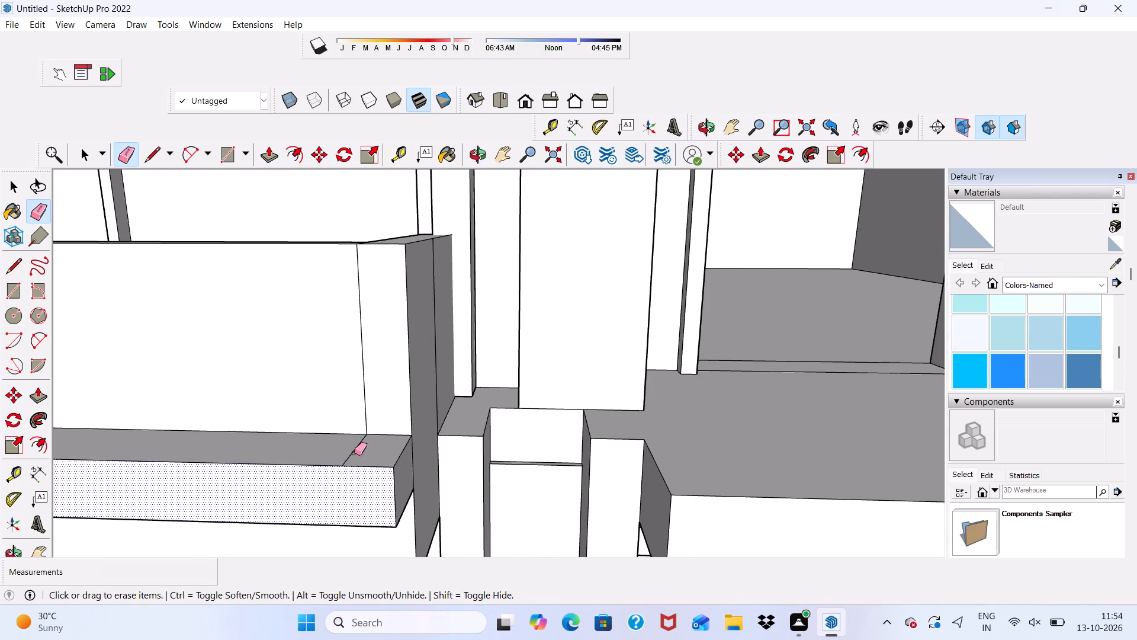
pyautogui.click(353, 453)
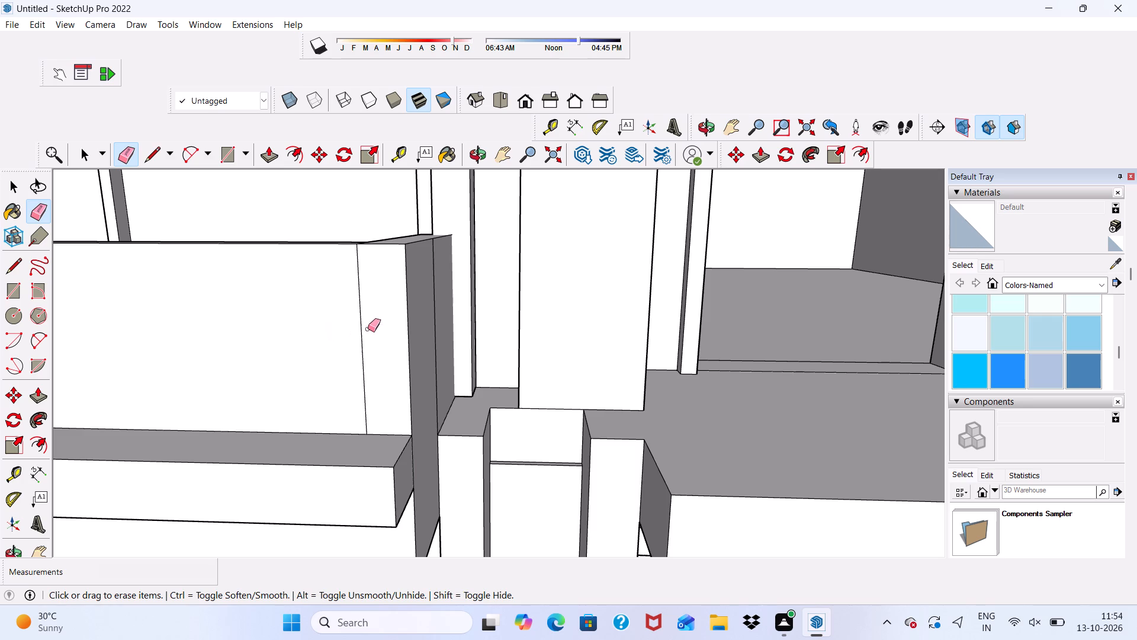
pyautogui.moveTo(364, 327); pyautogui.dragTo(358, 328)
# Draw a rectangle about 2' 2 9/16" by 6 1/8" across the side parapet's outer face, continuing the front band around the corner away from the pier.
pyautogui.scroll(-12, 339, 325)
pyautogui.moveTo(596, 325); pyautogui.dragTo(690, 274, button='middle')
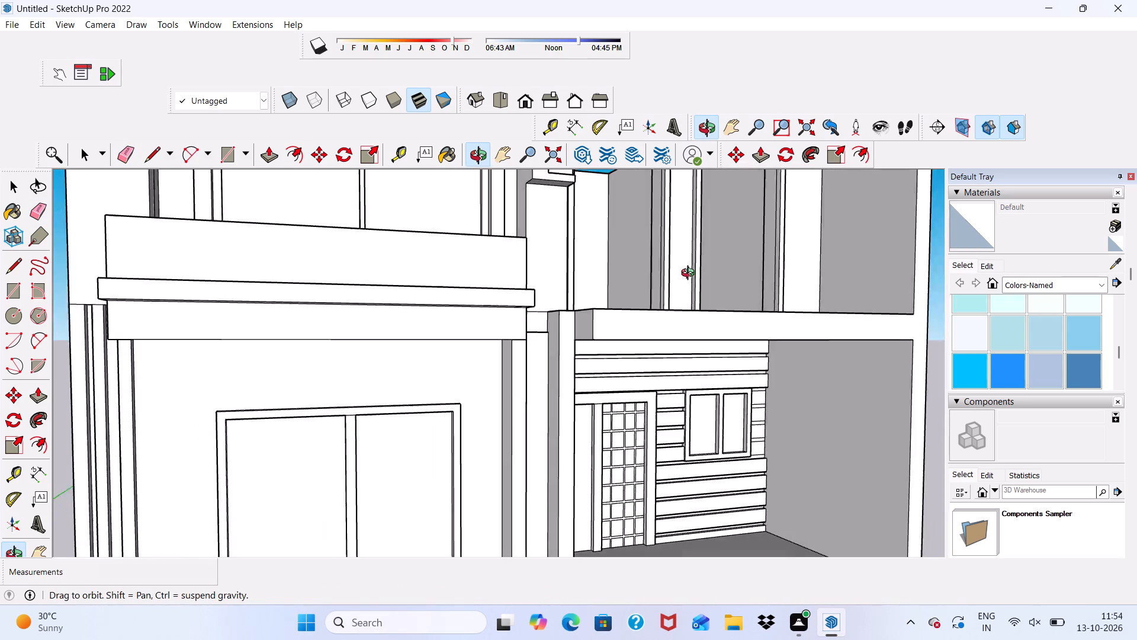
pyautogui.moveTo(690, 274); pyautogui.dragTo(717, 296, button='middle')
pyautogui.scroll(6, 182, 343)
pyautogui.moveTo(175, 331); pyautogui.dragTo(348, 324, button='middle')
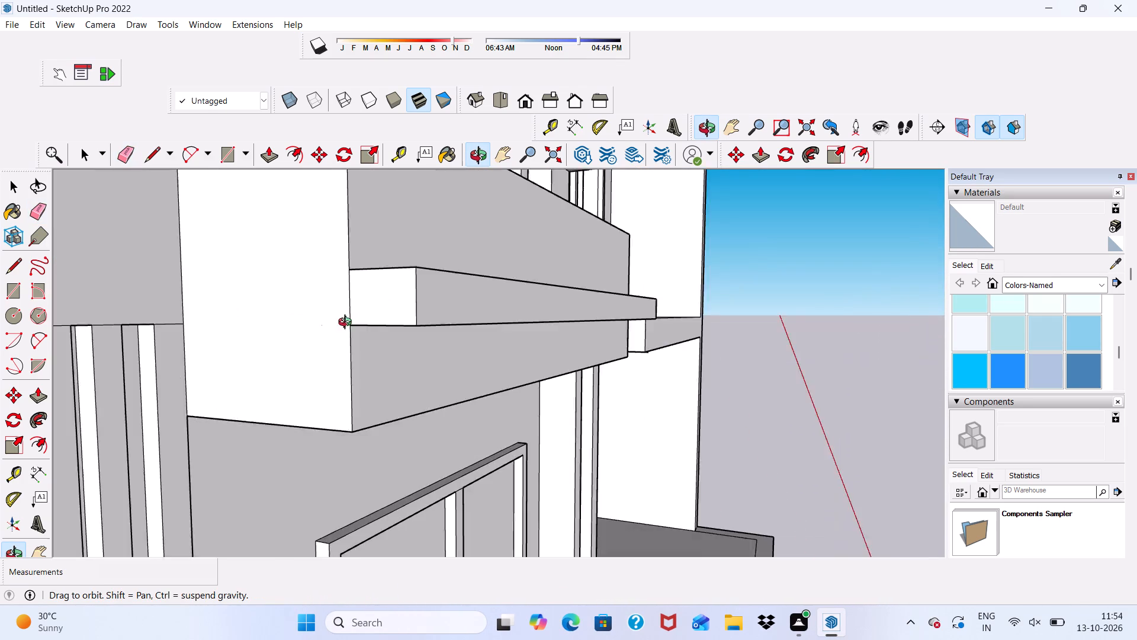
pyautogui.moveTo(348, 324); pyautogui.dragTo(348, 354, button='middle')
pyautogui.scroll(5, 351, 354)
pyautogui.scroll(-3, 348, 336)
pyautogui.moveTo(345, 332); pyautogui.dragTo(227, 329, button='middle')
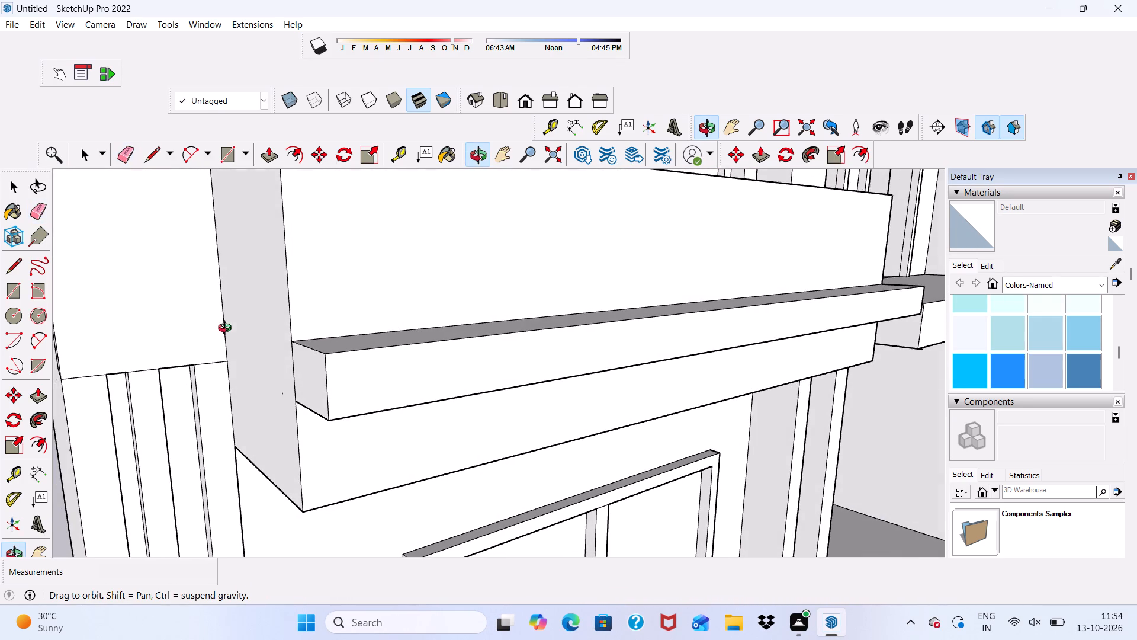
pyautogui.moveTo(227, 329); pyautogui.dragTo(227, 329, button='middle')
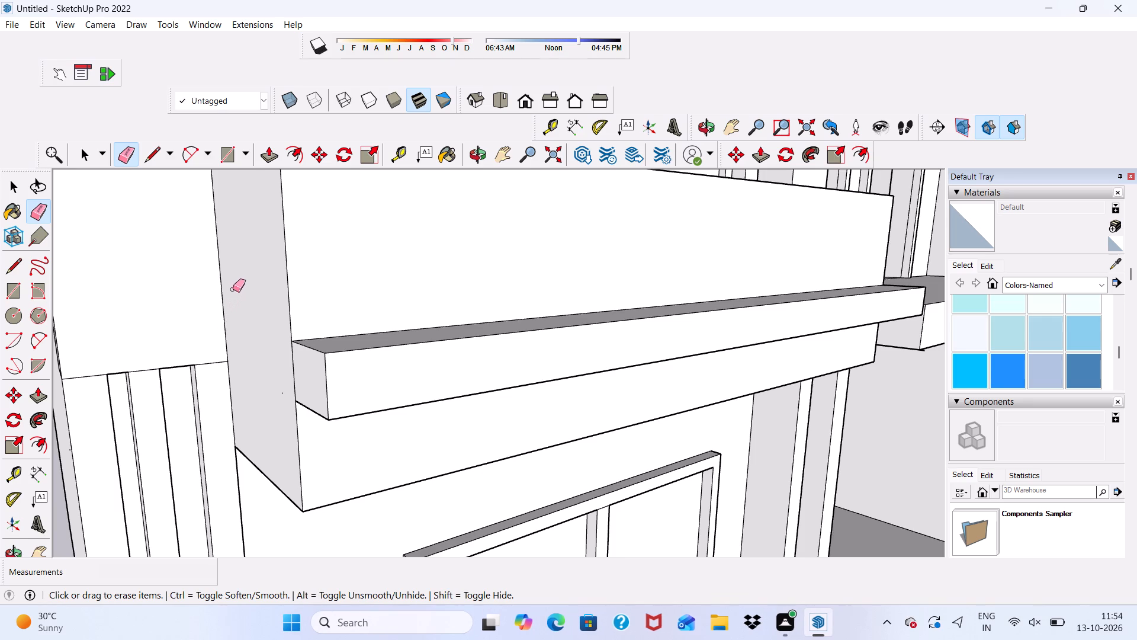
pyautogui.moveTo(243, 283); pyautogui.dragTo(348, 285, button='middle')
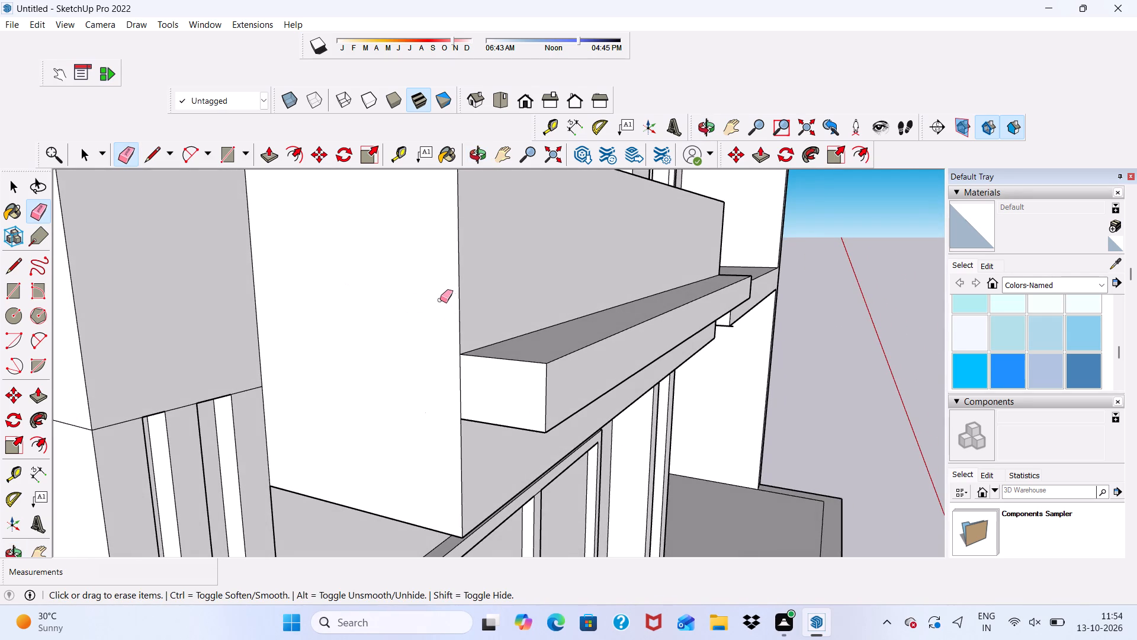
pyautogui.scroll(2, 435, 299)
pyautogui.press('space')
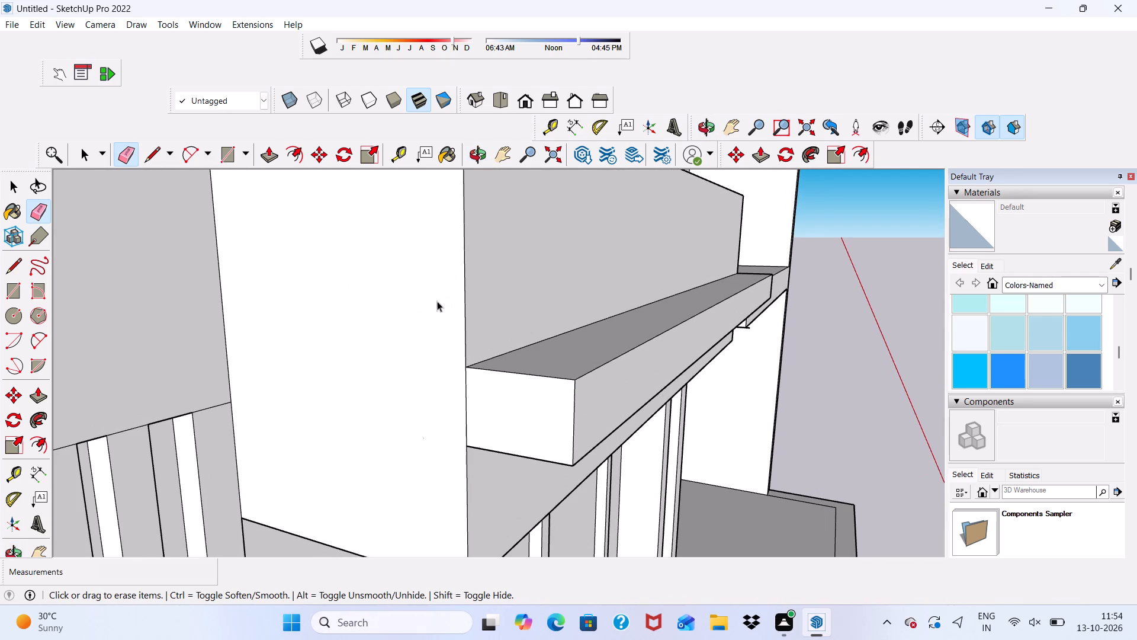
pyautogui.click(220, 158)
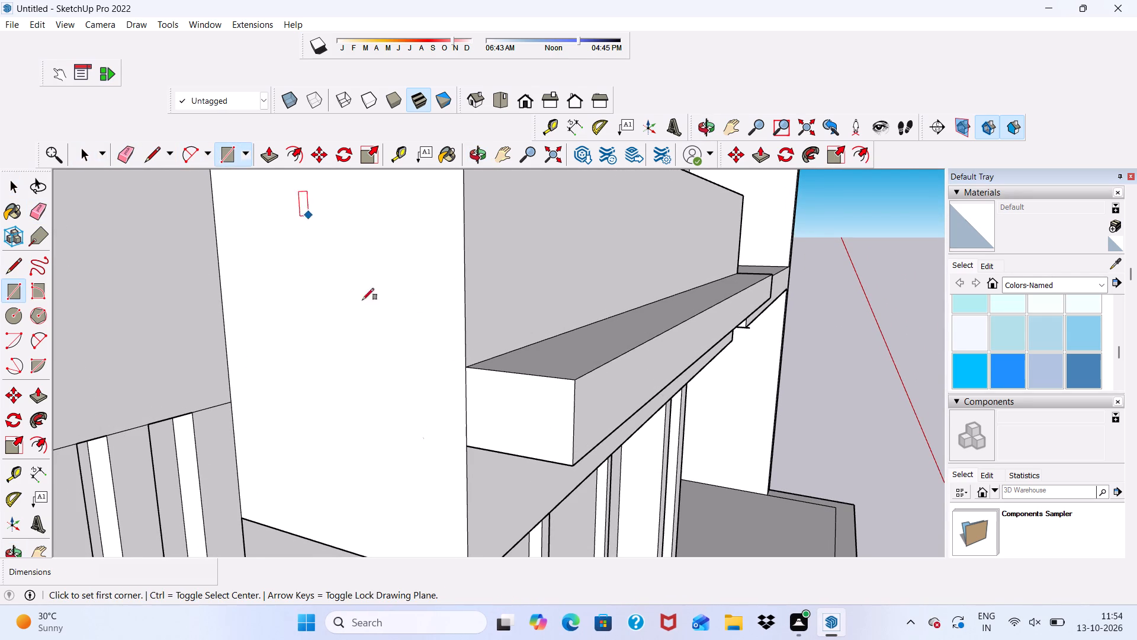
pyautogui.click(467, 372)
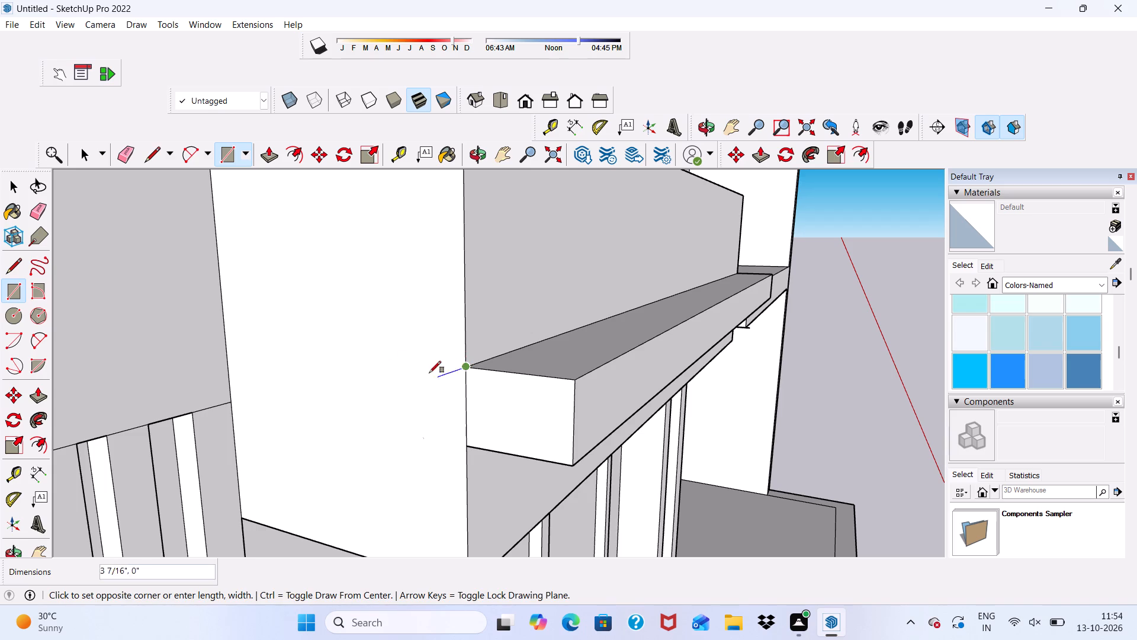
pyautogui.scroll(1, 230, 405)
pyautogui.click(236, 399)
pyautogui.press('space')
# Push/Pull the new strip on the side parapet outward about 7 1/4" to form the band's side return.
pyautogui.click(289, 396)
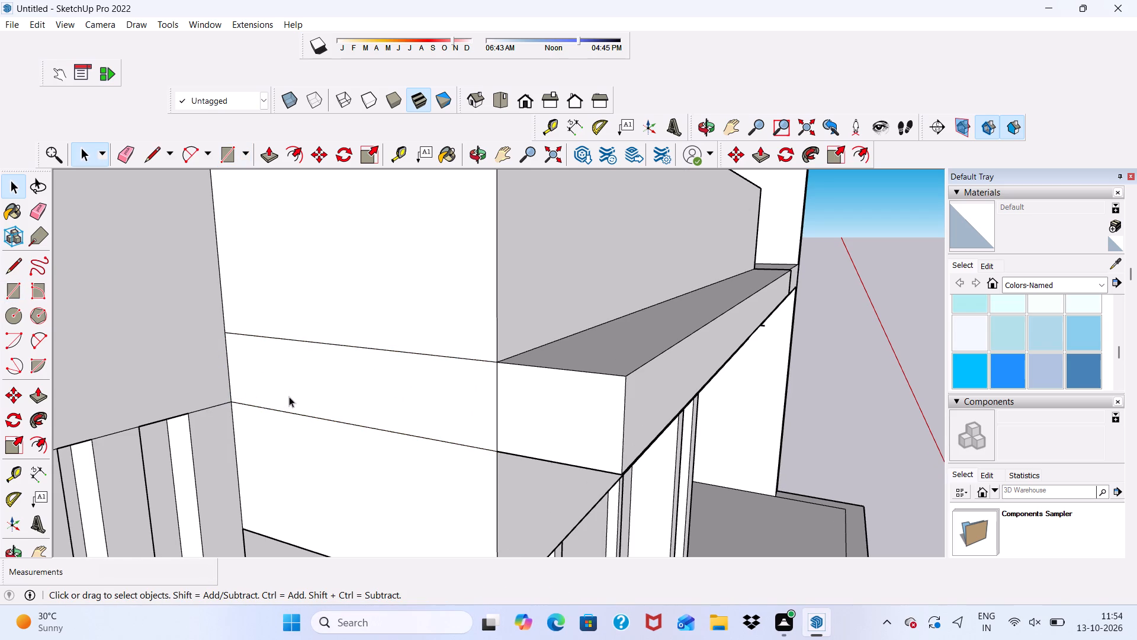
pyautogui.click(266, 153)
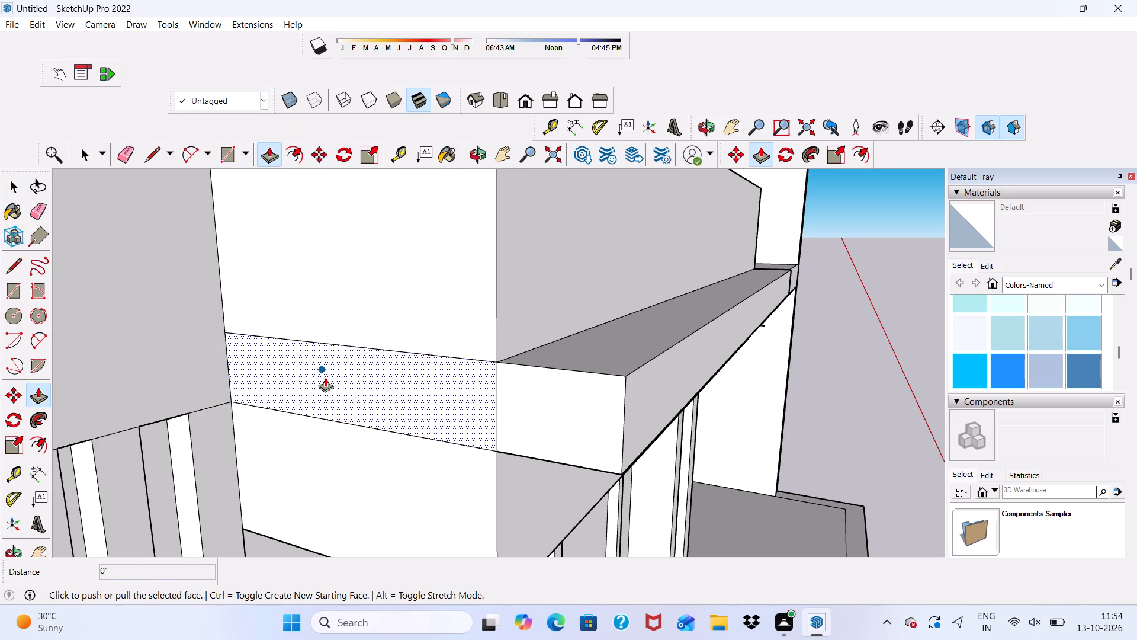
pyautogui.click(325, 377)
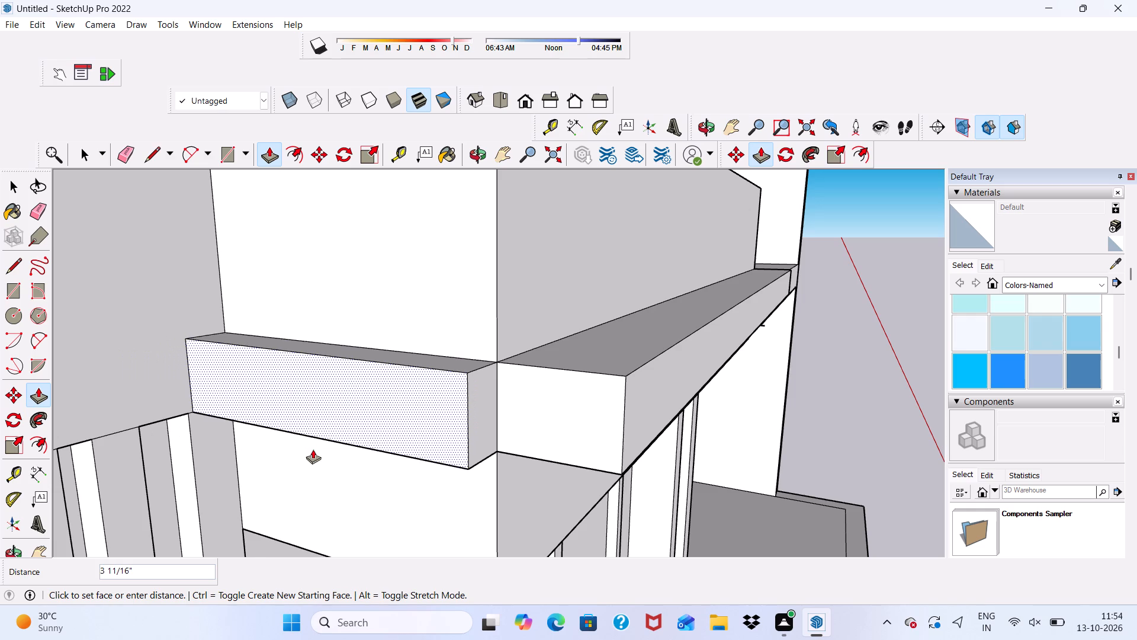
pyautogui.scroll(3, 597, 449)
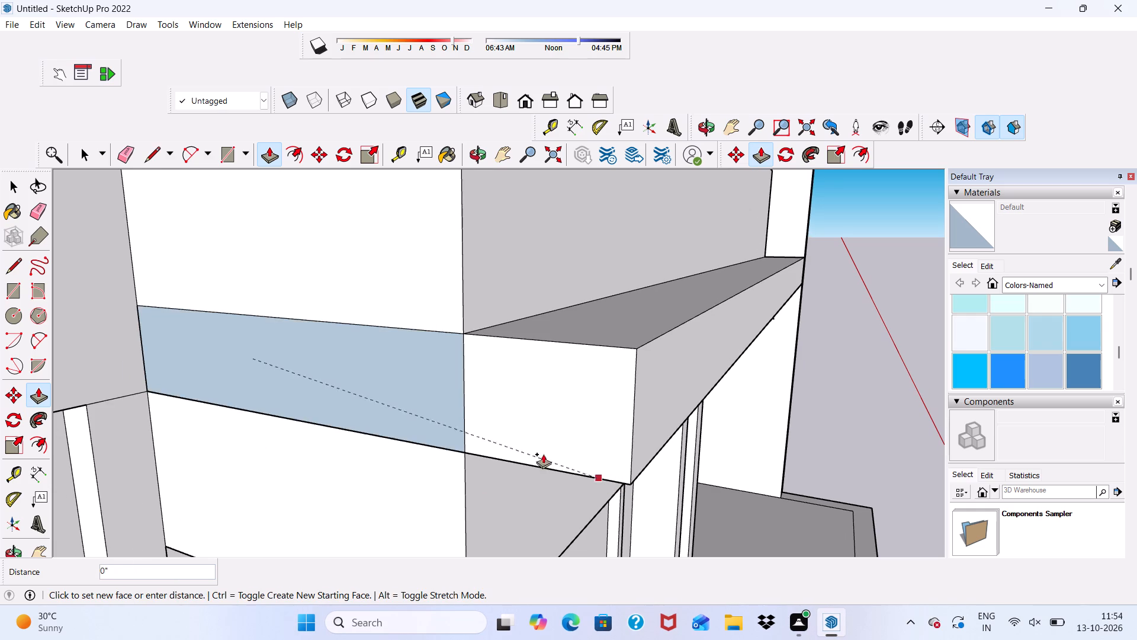
pyautogui.scroll(-5, 349, 385)
pyautogui.moveTo(193, 397); pyautogui.dragTo(0, 385, button='middle')
pyautogui.scroll(5, 276, 446)
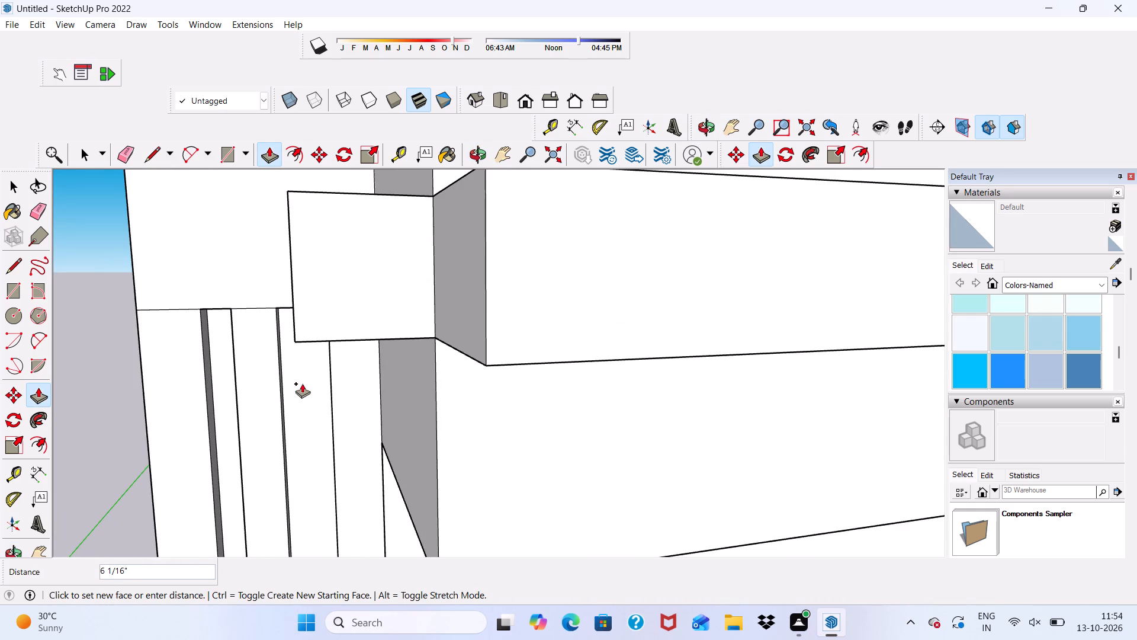
pyautogui.scroll(-2, 302, 383)
pyautogui.moveTo(301, 383); pyautogui.dragTo(189, 444, button='middle')
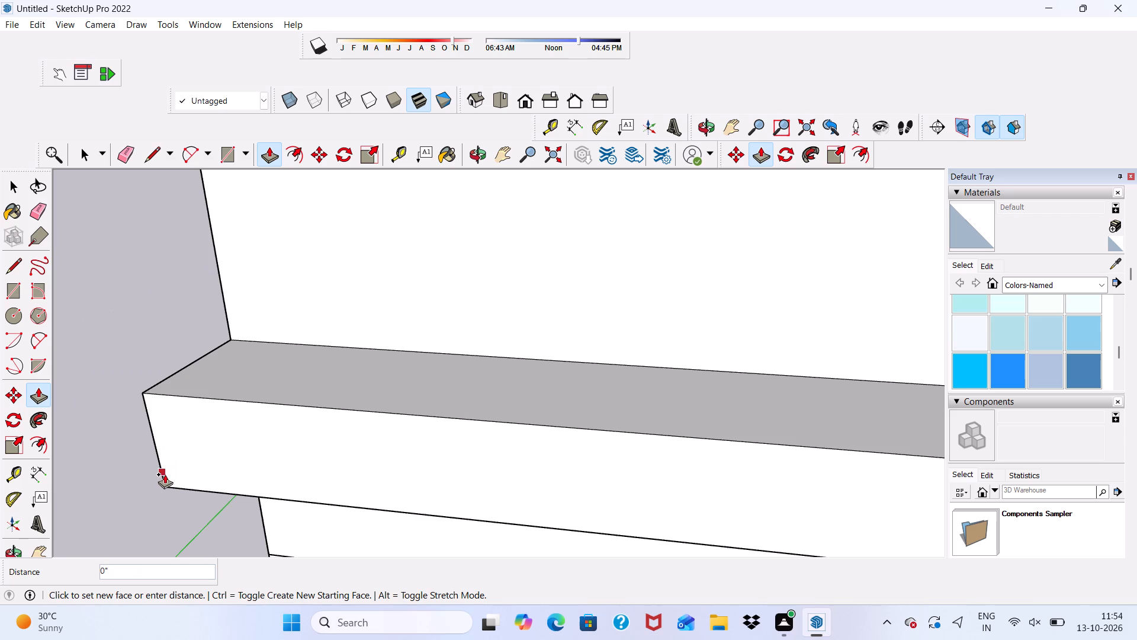
pyautogui.moveTo(162, 469); pyautogui.dragTo(271, 441, button='middle')
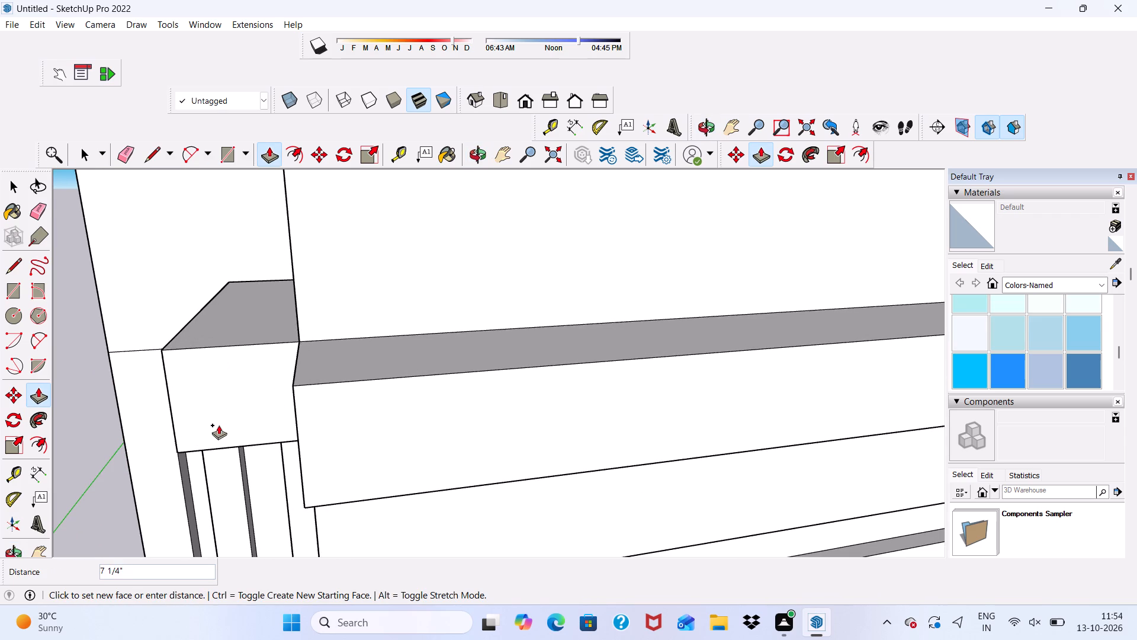
pyautogui.click(222, 424)
# Push/Pull the side return's front end forward 8 5/8", flush with the front band's face.
pyautogui.click(242, 415)
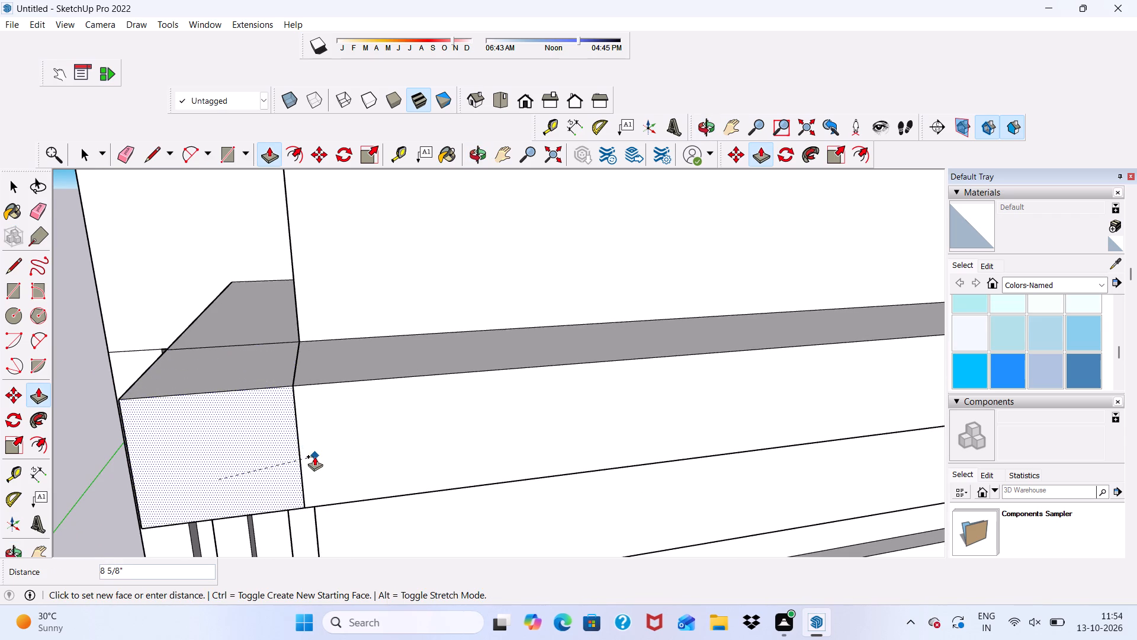
pyautogui.click(317, 456)
# Erase the leftover seam edges on the top, side and front faces of the band at its wrapped corner.
pyautogui.scroll(-1, 332, 361)
pyautogui.moveTo(350, 369); pyautogui.dragTo(455, 363, button='middle')
pyautogui.scroll(-7, 456, 362)
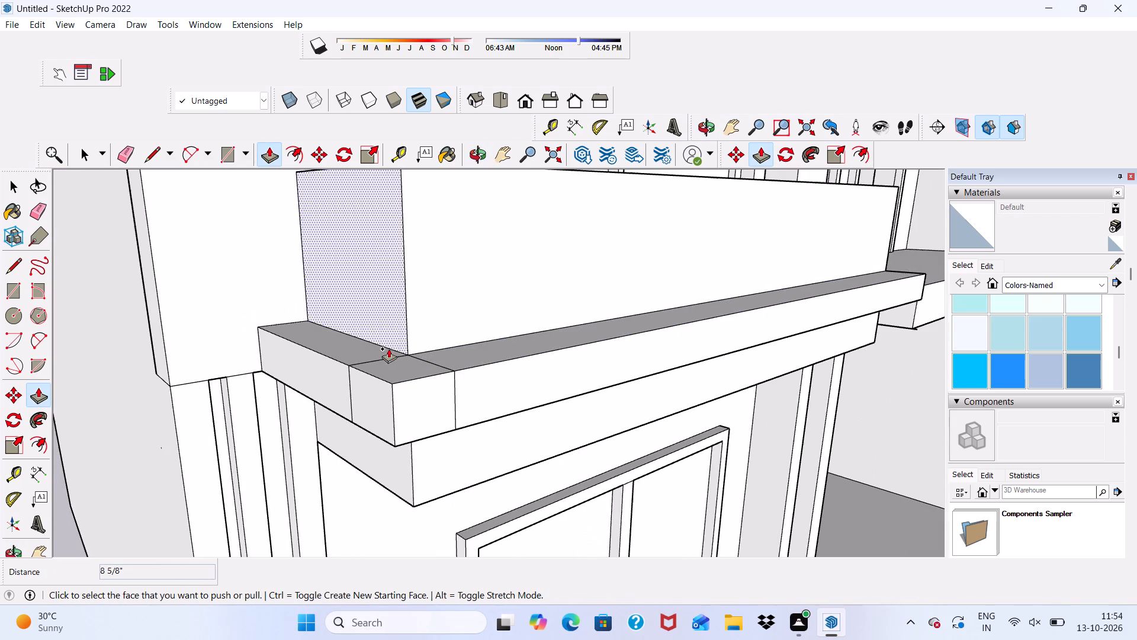
pyautogui.click(129, 150)
pyautogui.scroll(2, 370, 315)
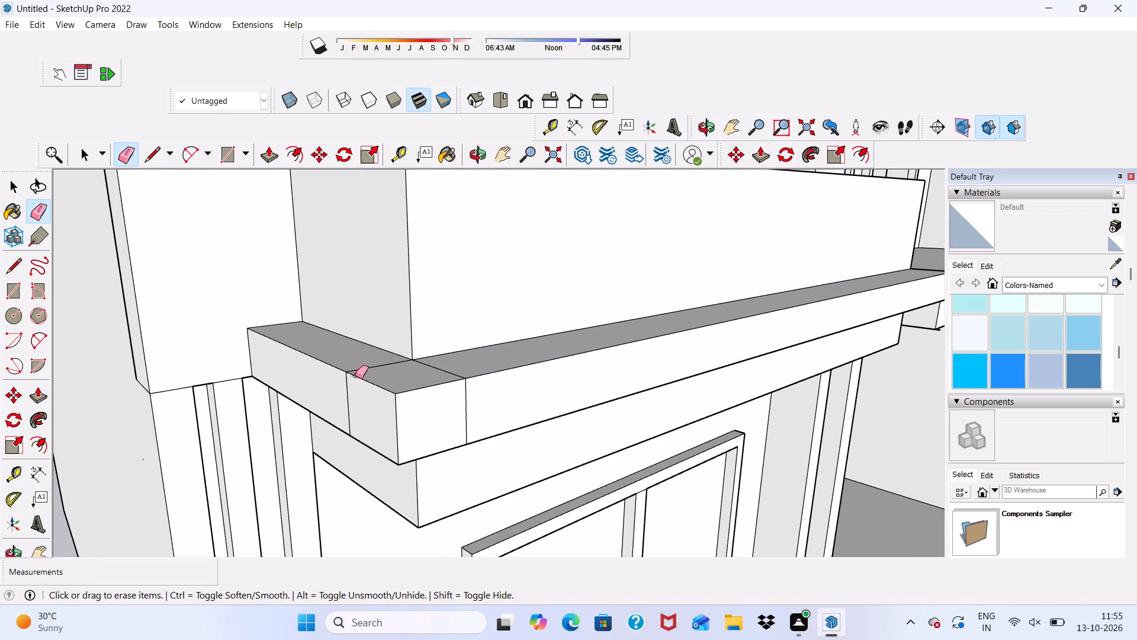
pyautogui.moveTo(361, 372); pyautogui.dragTo(364, 377)
pyautogui.moveTo(342, 402); pyautogui.dragTo(348, 405)
pyautogui.moveTo(462, 421); pyautogui.dragTo(483, 426)
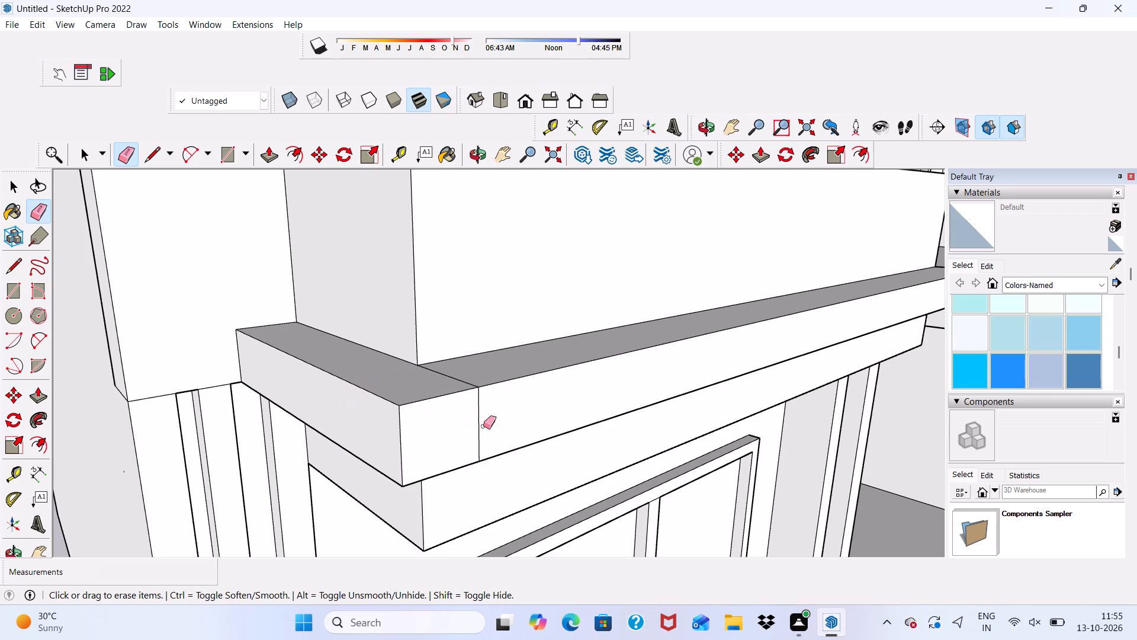
pyautogui.moveTo(483, 426); pyautogui.dragTo(471, 421)
pyautogui.moveTo(460, 379); pyautogui.dragTo(449, 378)
# Erase the vertical edge crossing the outer face of the opposite side parapet, next to the porch slab.
pyautogui.scroll(-10, 174, 310)
pyautogui.moveTo(348, 357); pyautogui.dragTo(142, 373, button='middle')
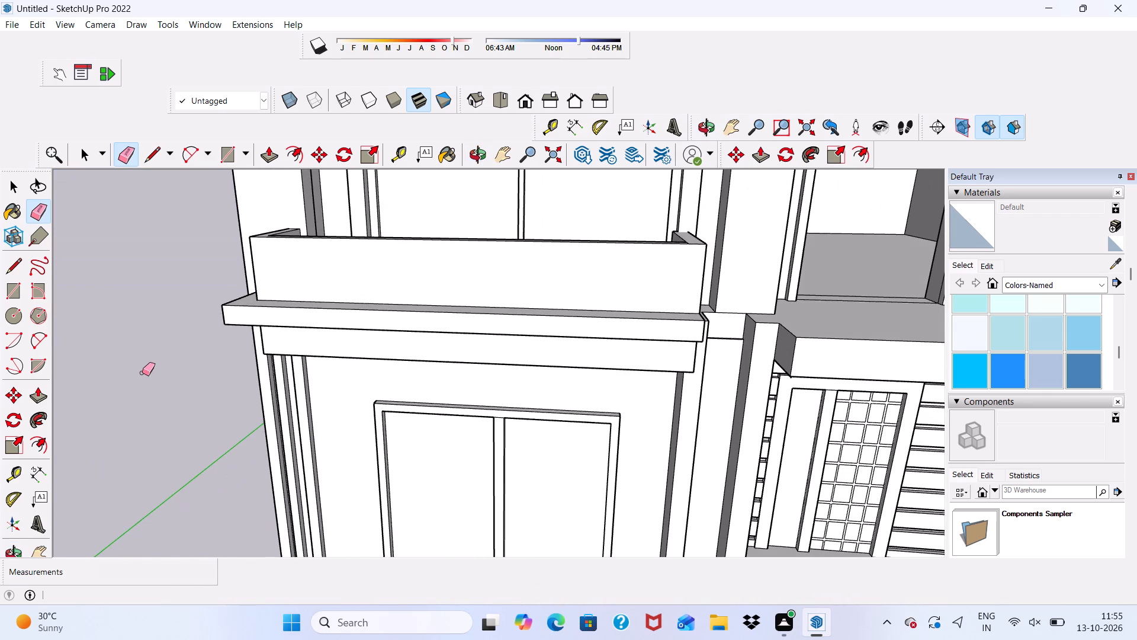
pyautogui.scroll(6, 439, 350)
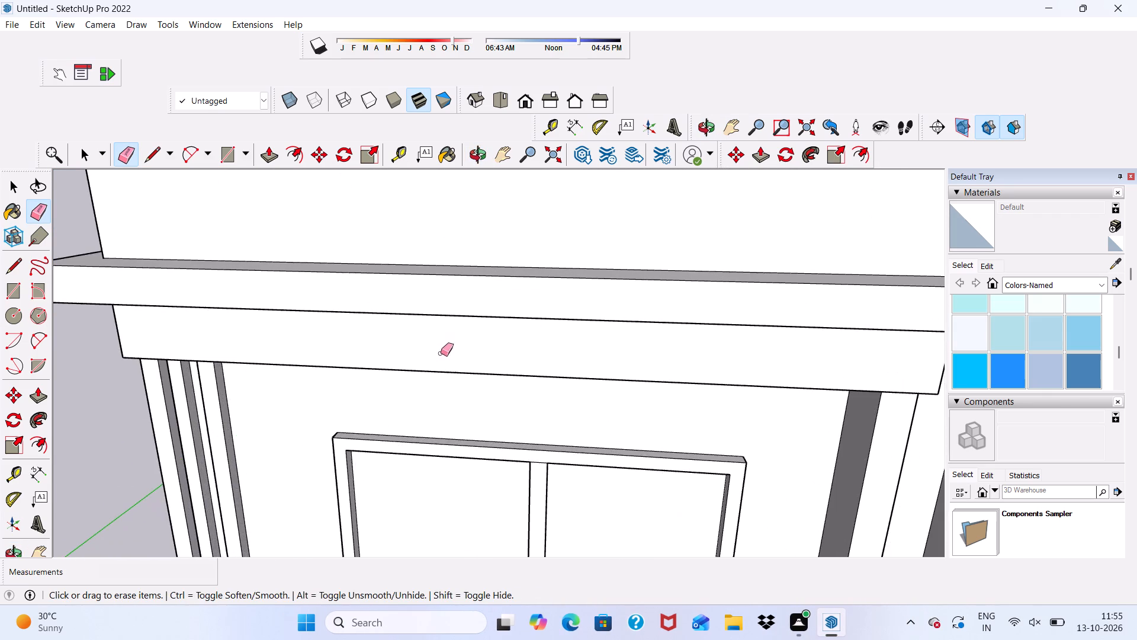
pyautogui.moveTo(441, 353); pyautogui.dragTo(215, 344, button='middle')
pyautogui.scroll(-1, 441, 353)
pyautogui.click(506, 287)
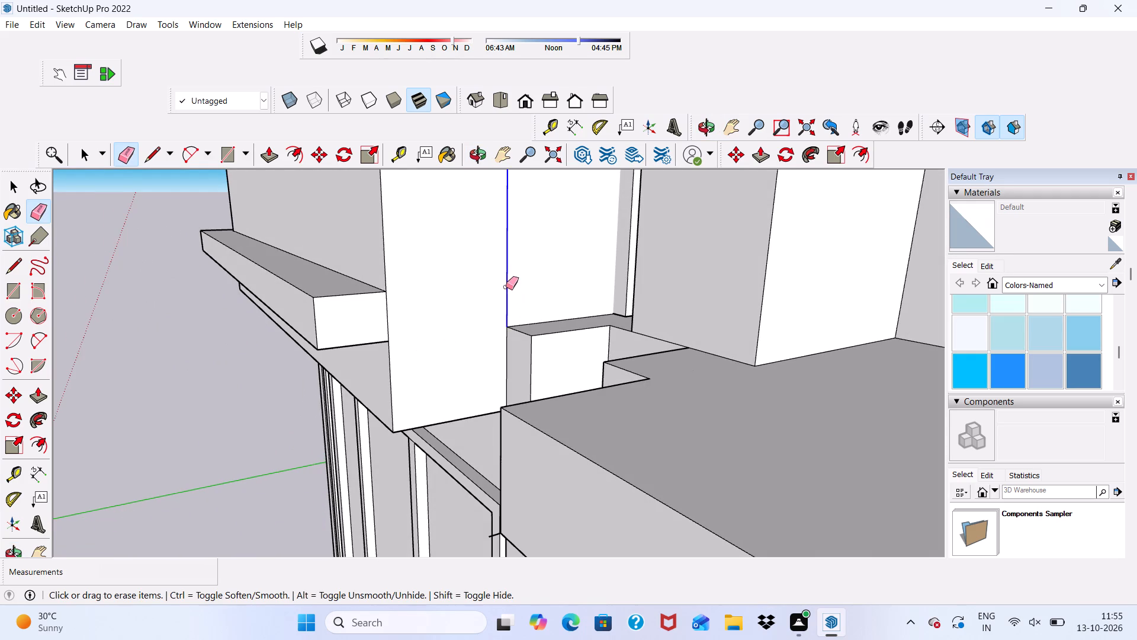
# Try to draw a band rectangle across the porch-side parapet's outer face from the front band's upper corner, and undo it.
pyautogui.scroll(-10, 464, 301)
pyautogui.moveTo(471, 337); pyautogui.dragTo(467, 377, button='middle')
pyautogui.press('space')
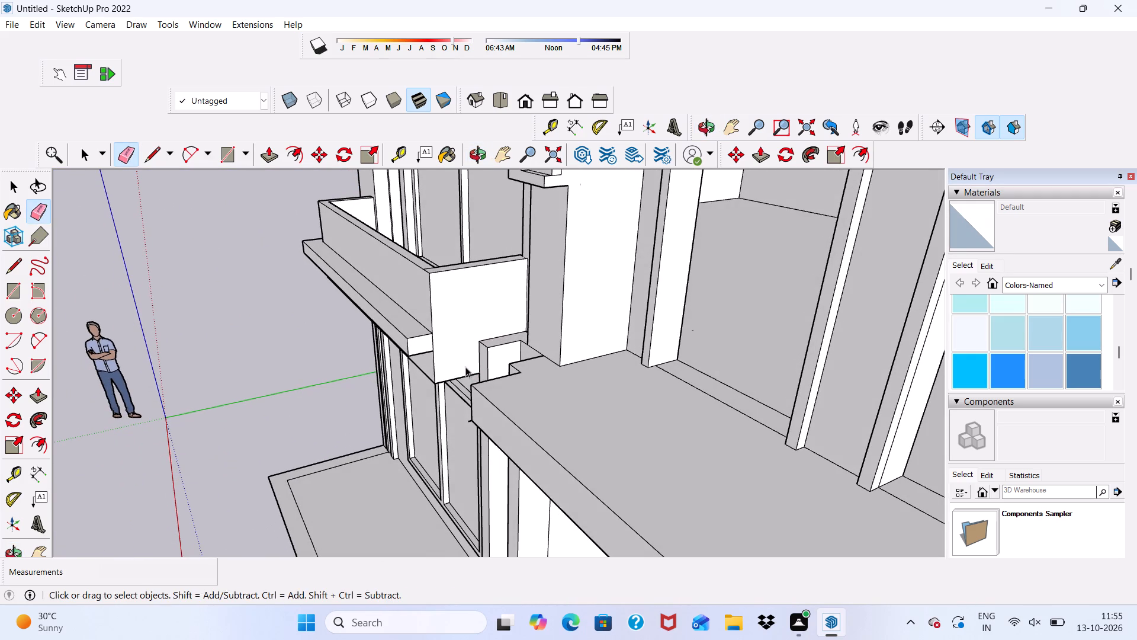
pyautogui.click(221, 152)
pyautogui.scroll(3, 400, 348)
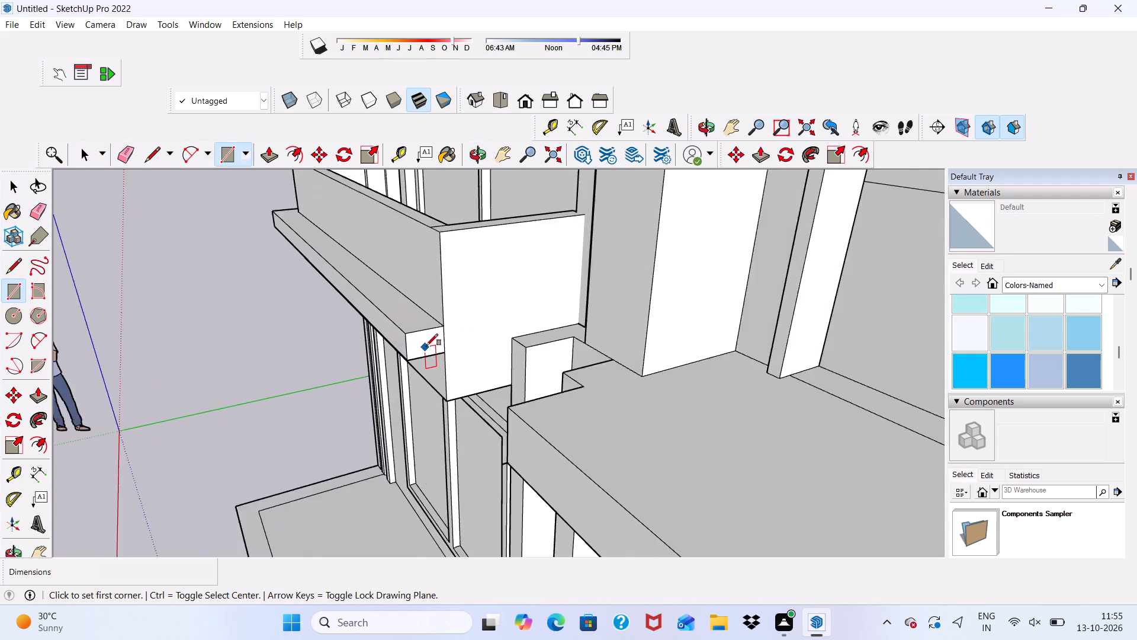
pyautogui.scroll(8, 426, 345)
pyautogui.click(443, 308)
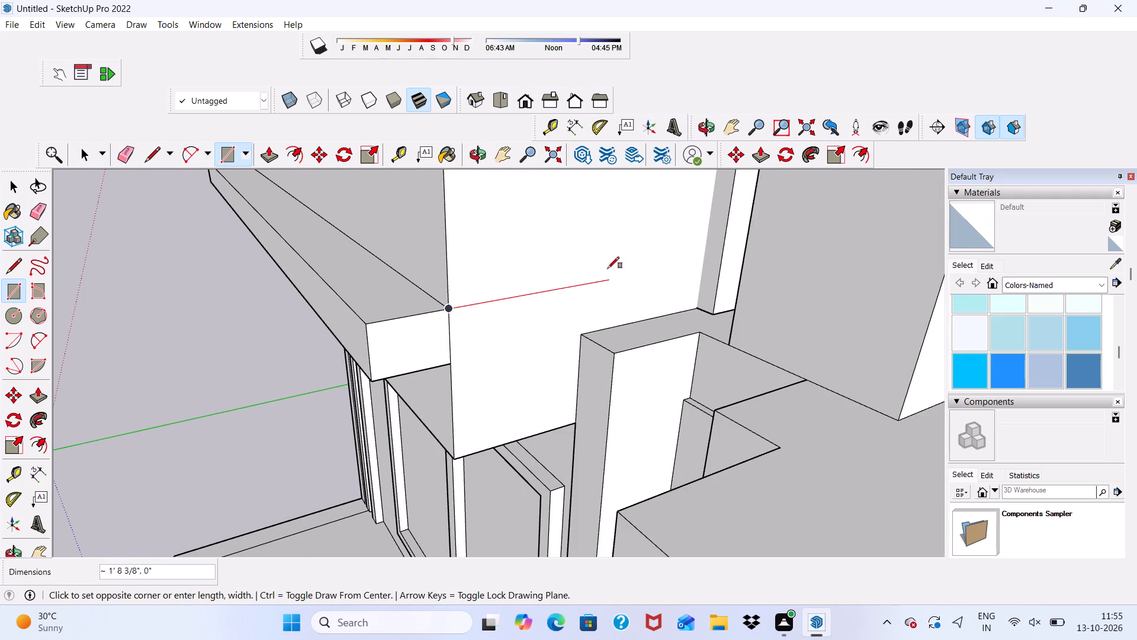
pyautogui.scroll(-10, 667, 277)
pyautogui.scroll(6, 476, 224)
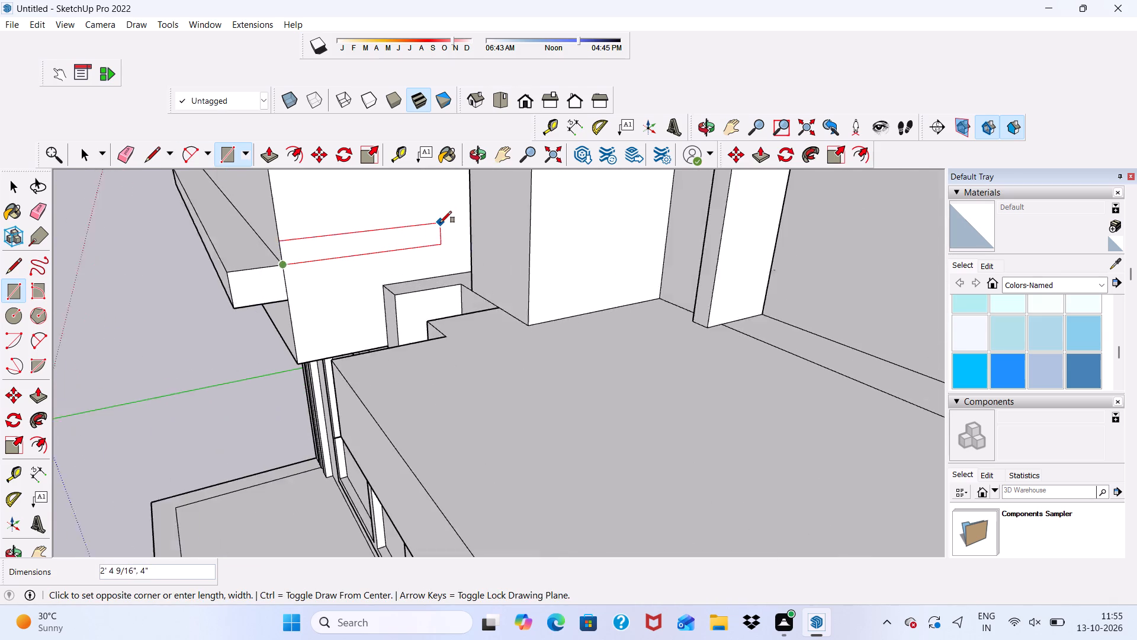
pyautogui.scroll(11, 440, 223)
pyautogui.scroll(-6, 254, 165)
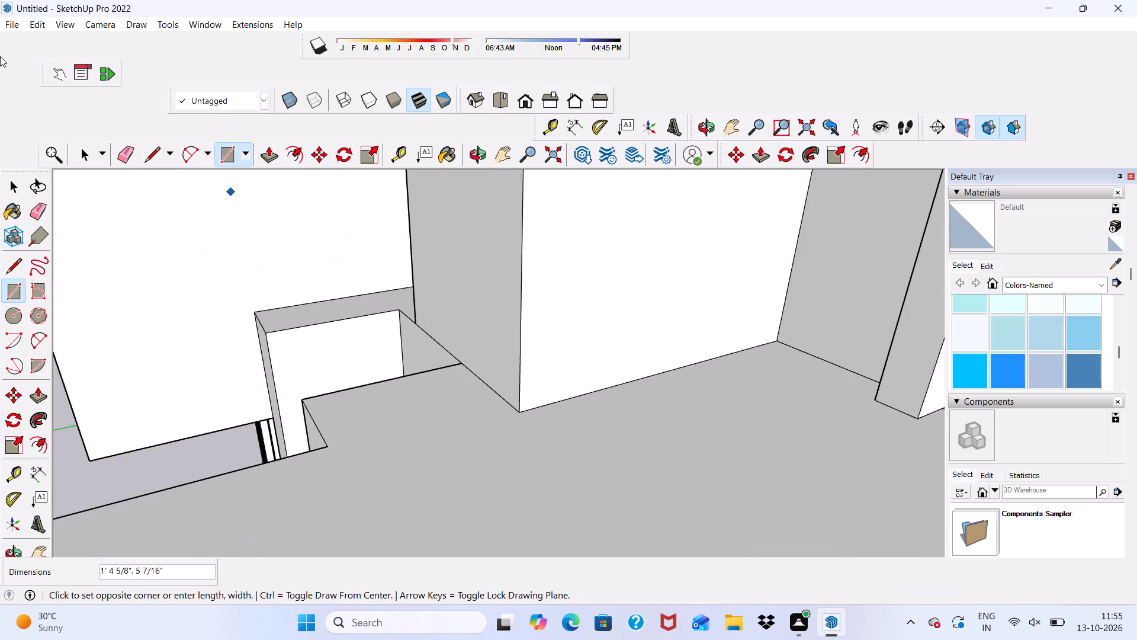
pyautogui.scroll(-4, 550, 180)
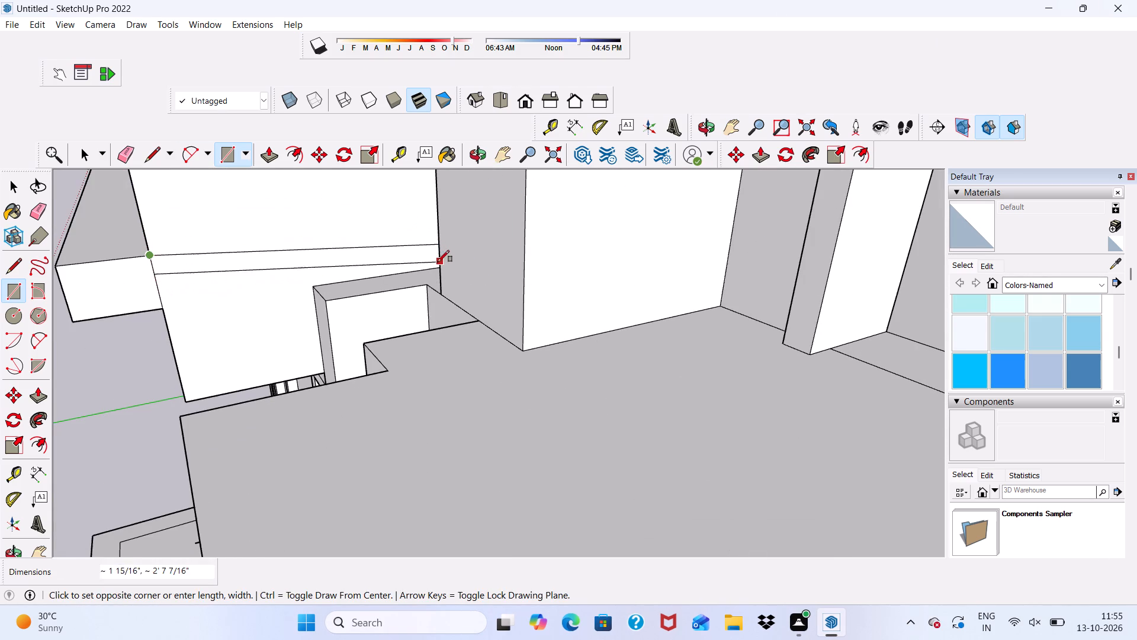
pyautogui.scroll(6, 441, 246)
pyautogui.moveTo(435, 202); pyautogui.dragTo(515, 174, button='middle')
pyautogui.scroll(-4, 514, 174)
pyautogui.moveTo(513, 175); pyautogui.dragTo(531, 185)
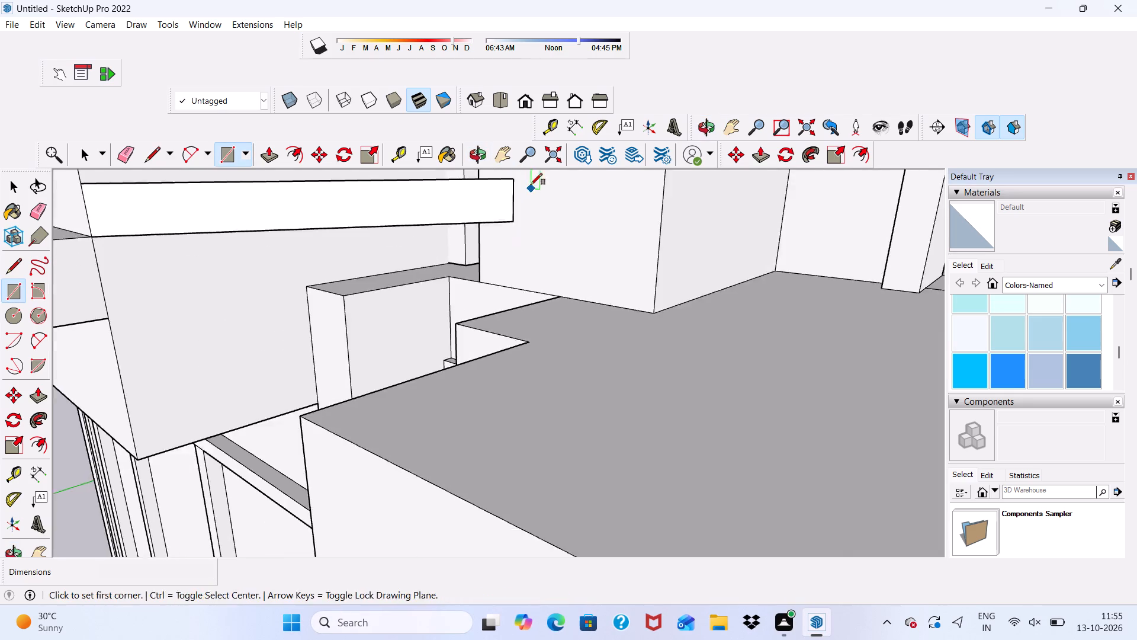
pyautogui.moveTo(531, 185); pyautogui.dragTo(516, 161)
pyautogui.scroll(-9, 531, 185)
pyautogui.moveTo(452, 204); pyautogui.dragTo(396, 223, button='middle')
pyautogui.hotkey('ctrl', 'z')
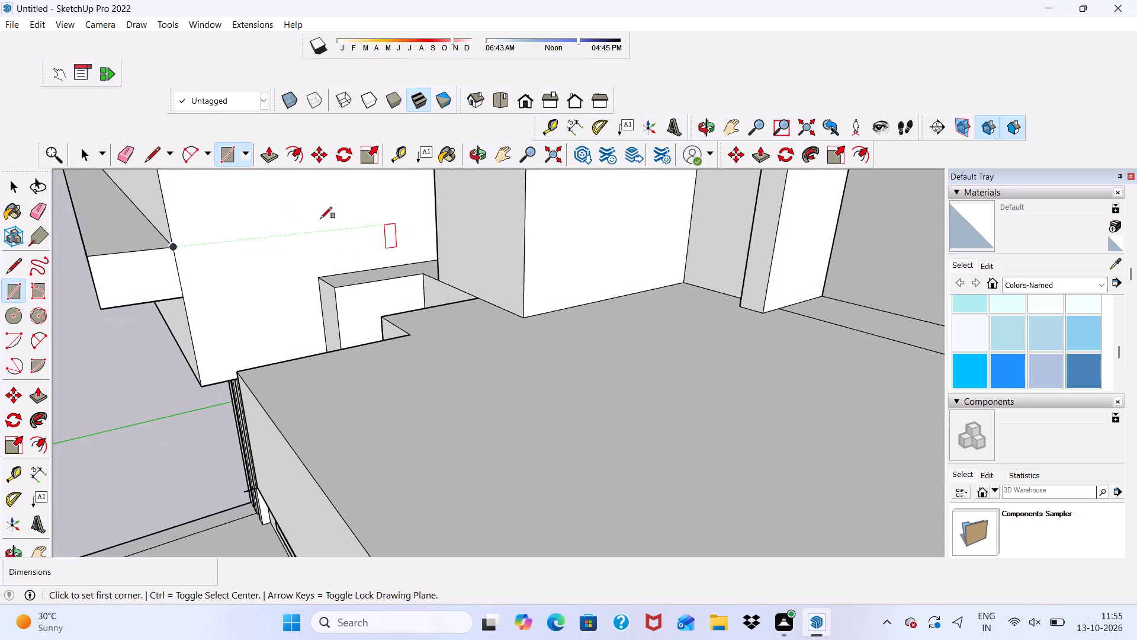
# Draw a 2' 11 1/2" by about 6 1/8" rectangle across the porch-side parapet's outer face, starting at the front band's upper corner.
pyautogui.scroll(6, 167, 249)
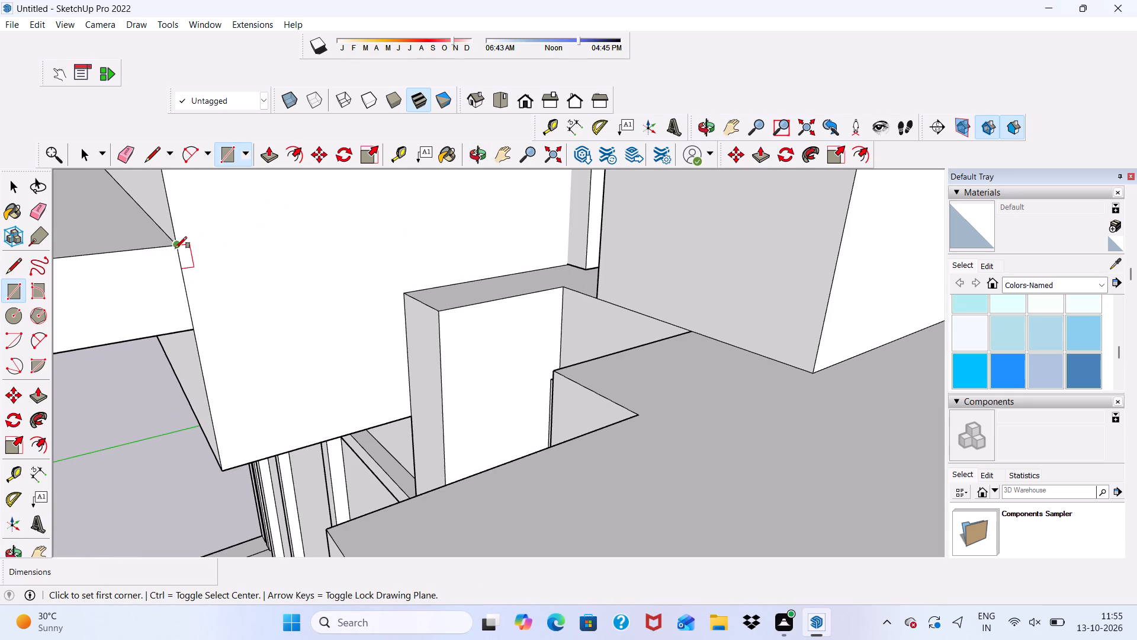
pyautogui.click(175, 246)
pyautogui.scroll(-6, 370, 235)
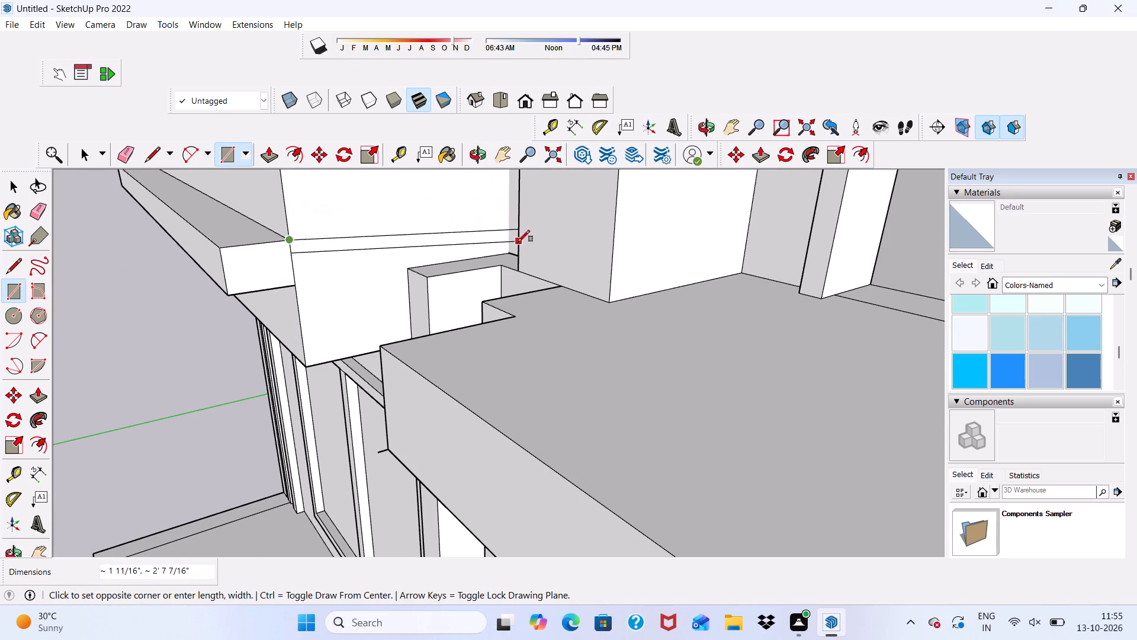
pyautogui.scroll(6, 502, 228)
pyautogui.scroll(-16, 500, 207)
pyautogui.scroll(5, 535, 241)
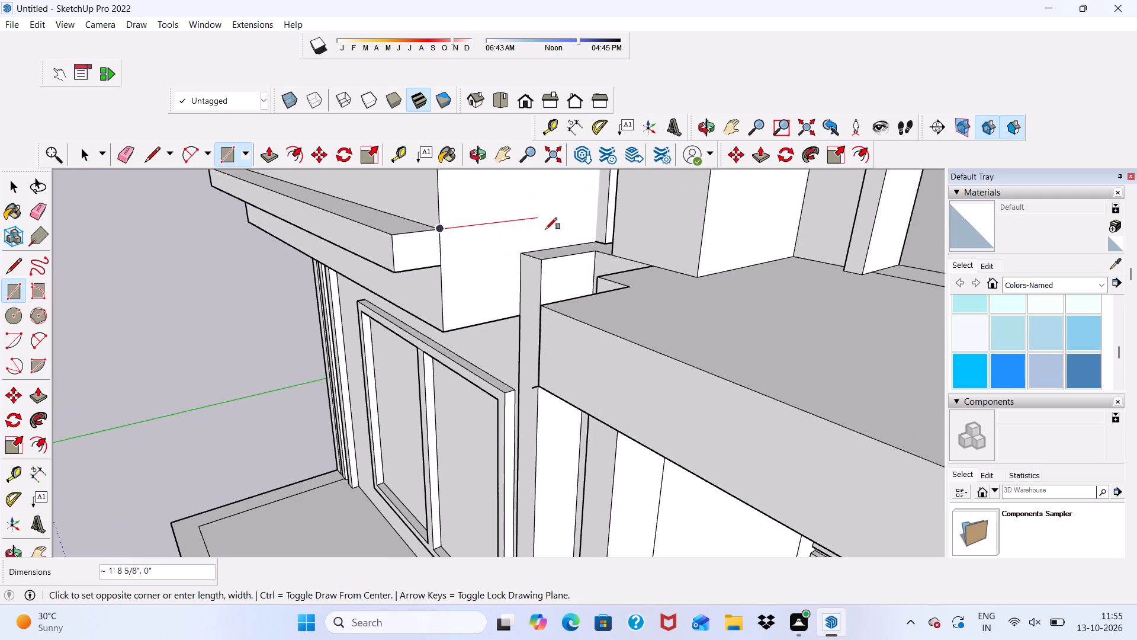
pyautogui.click(599, 236)
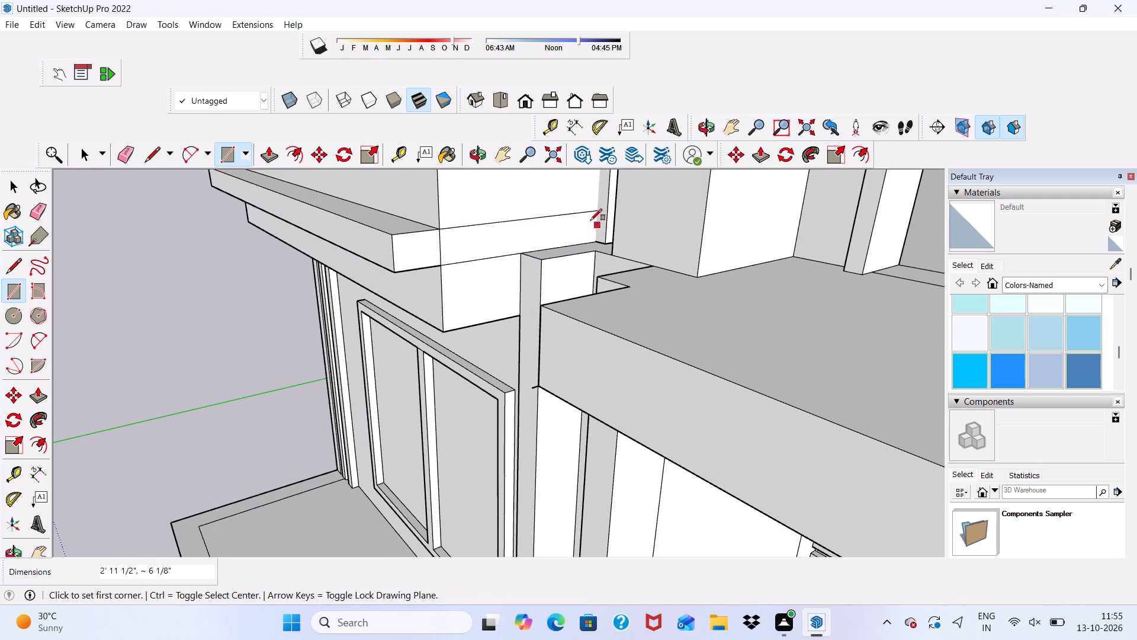
# Push/Pull the new rectangle on the porch-side parapet outward 6 1/8" as a side return of the band.
pyautogui.press('space')
pyautogui.click(506, 230)
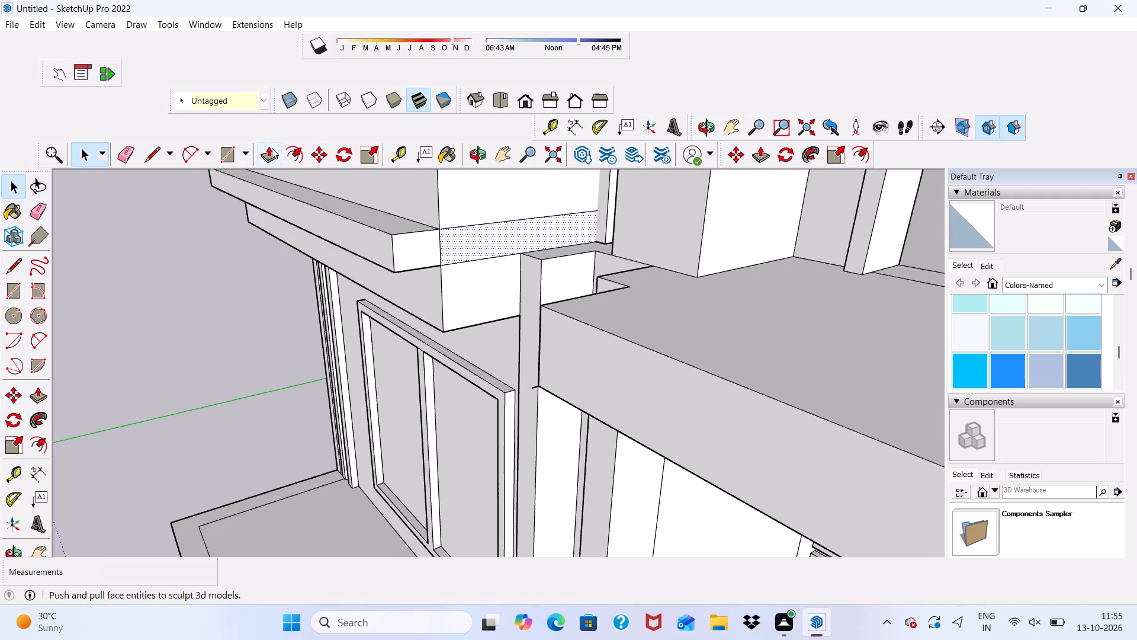
pyautogui.click(272, 148)
pyautogui.click(468, 247)
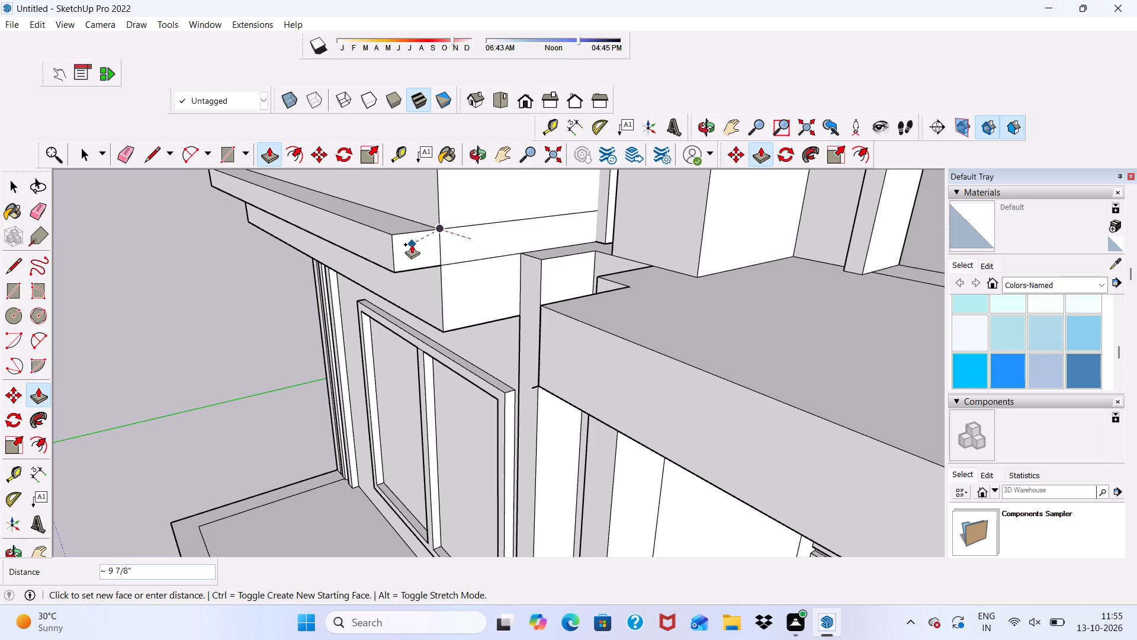
pyautogui.scroll(4, 429, 253)
pyautogui.scroll(-5, 487, 260)
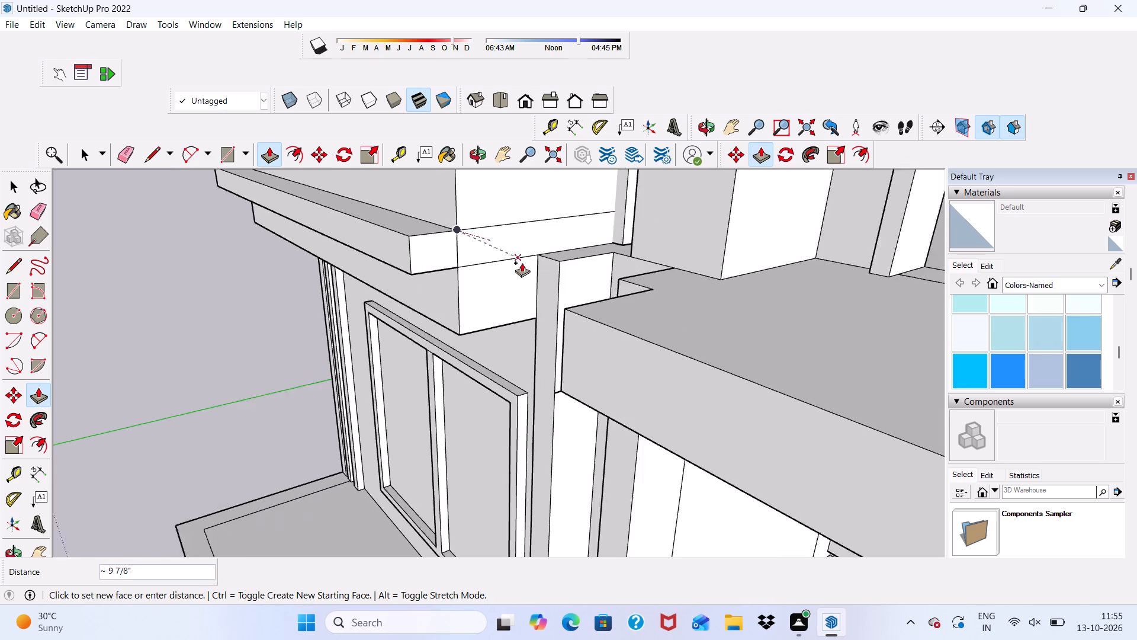
pyautogui.moveTo(522, 263); pyautogui.dragTo(579, 306, button='middle')
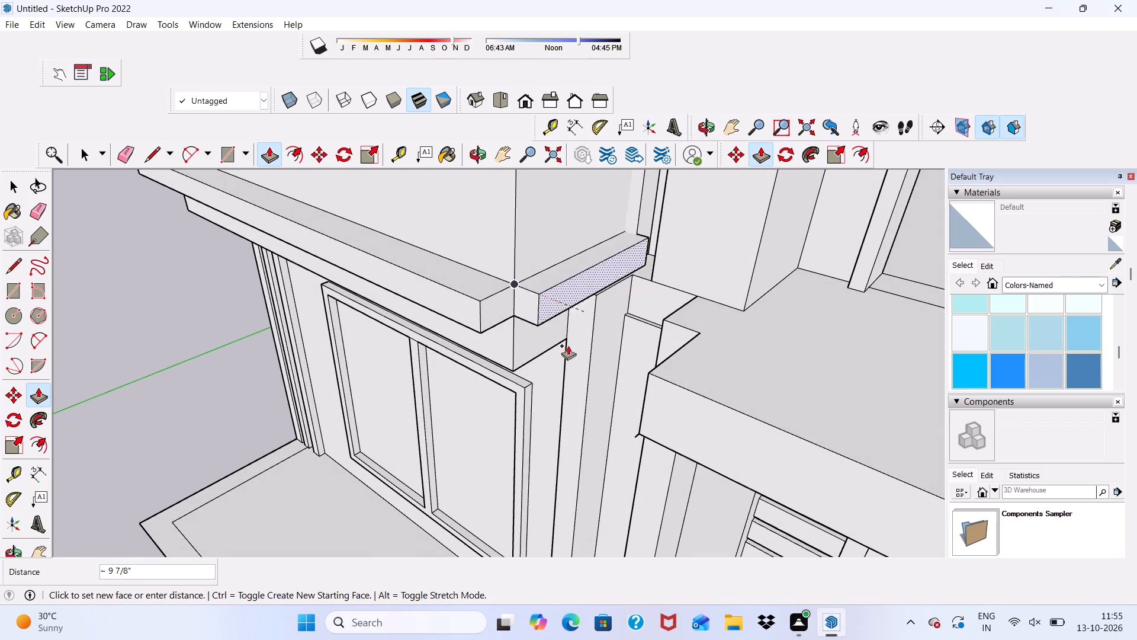
pyautogui.scroll(4, 623, 316)
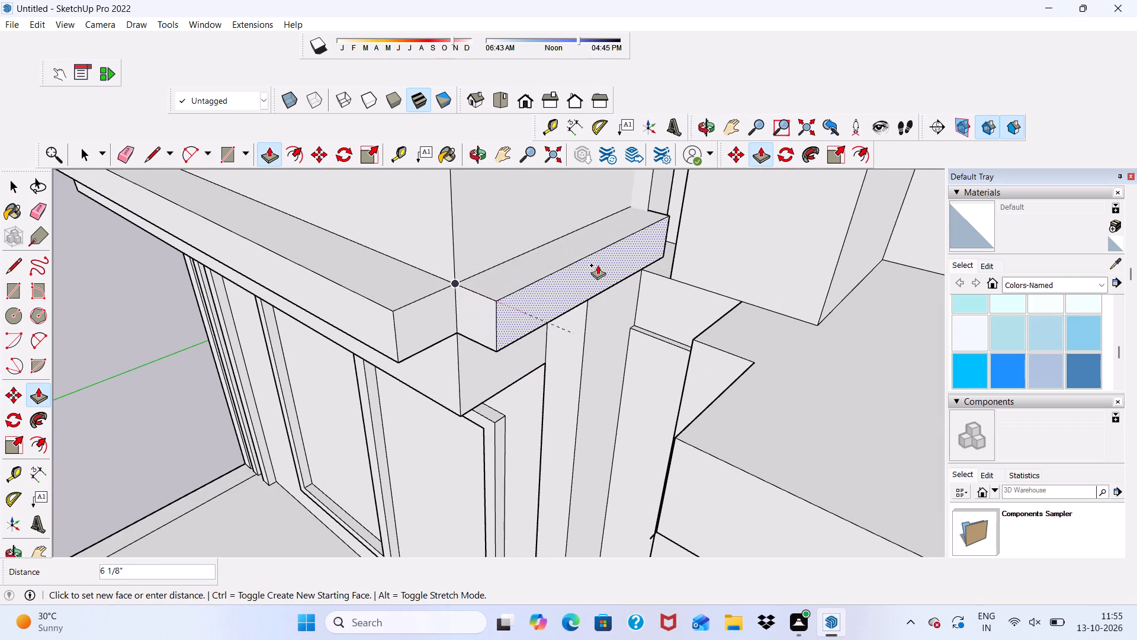
pyautogui.click(598, 265)
# Push/Pull the porch-side return's front end forward 8 5/8", flush with the front band's face.
pyautogui.press('space')
pyautogui.click(477, 322)
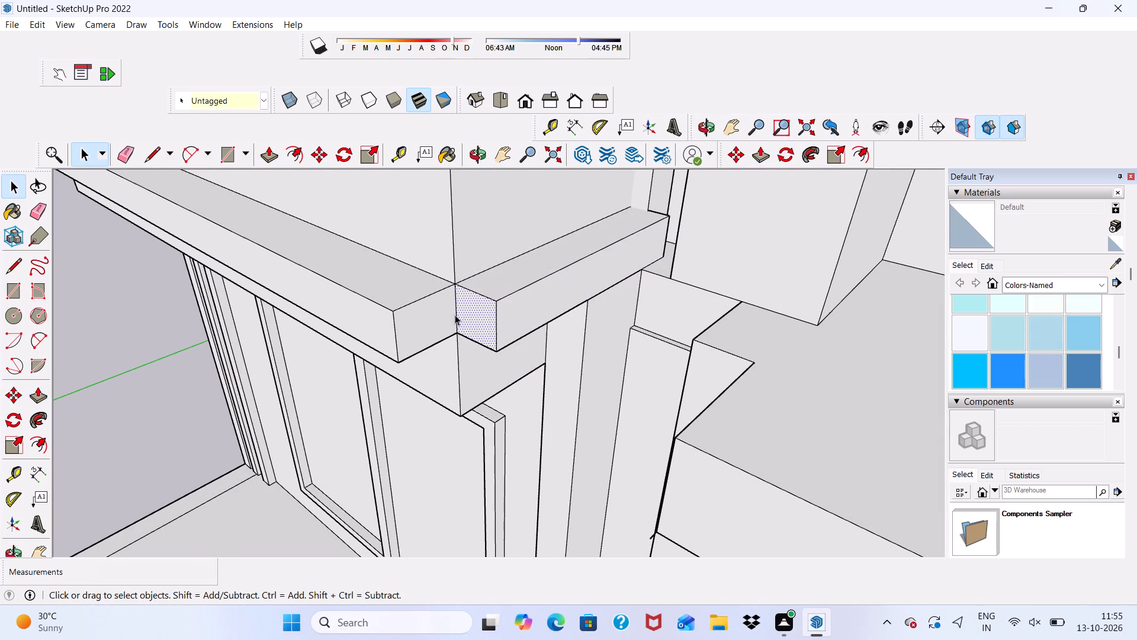
pyautogui.click(265, 157)
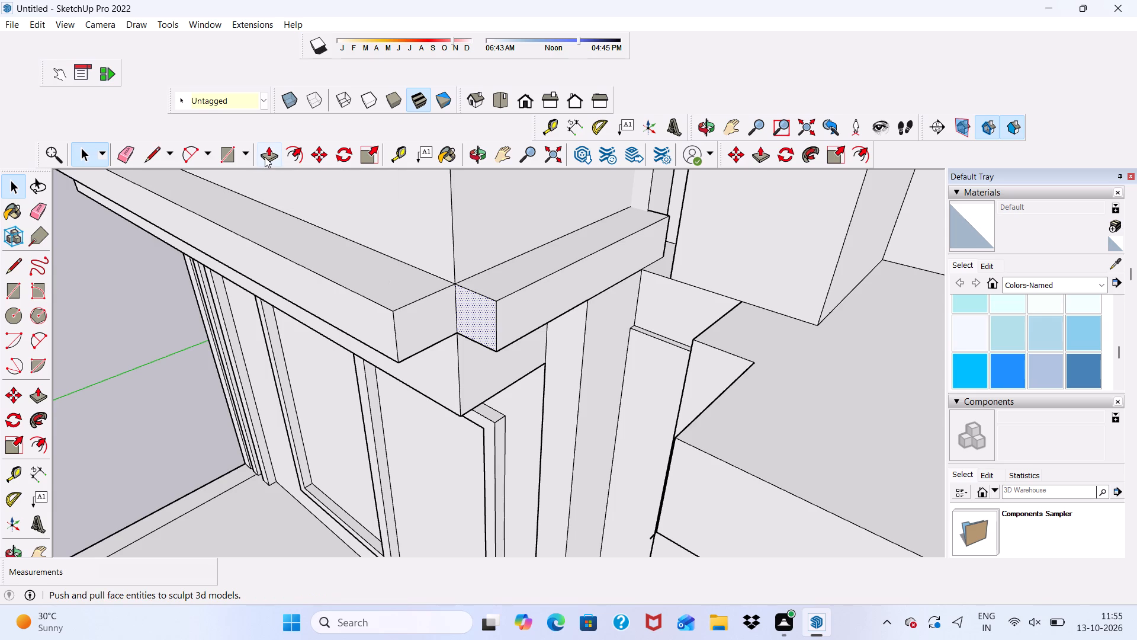
pyautogui.click(473, 299)
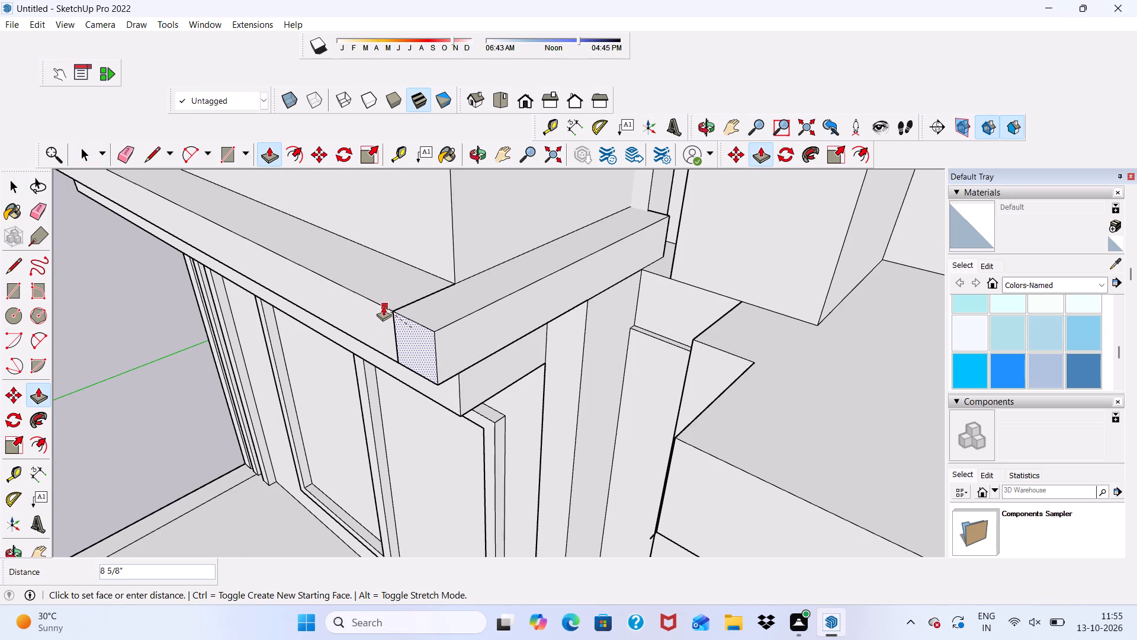
pyautogui.click(380, 302)
# Erase the leftover seam edges on the band's top, front face and underside at the porch-side corner.
pyautogui.scroll(11, 384, 299)
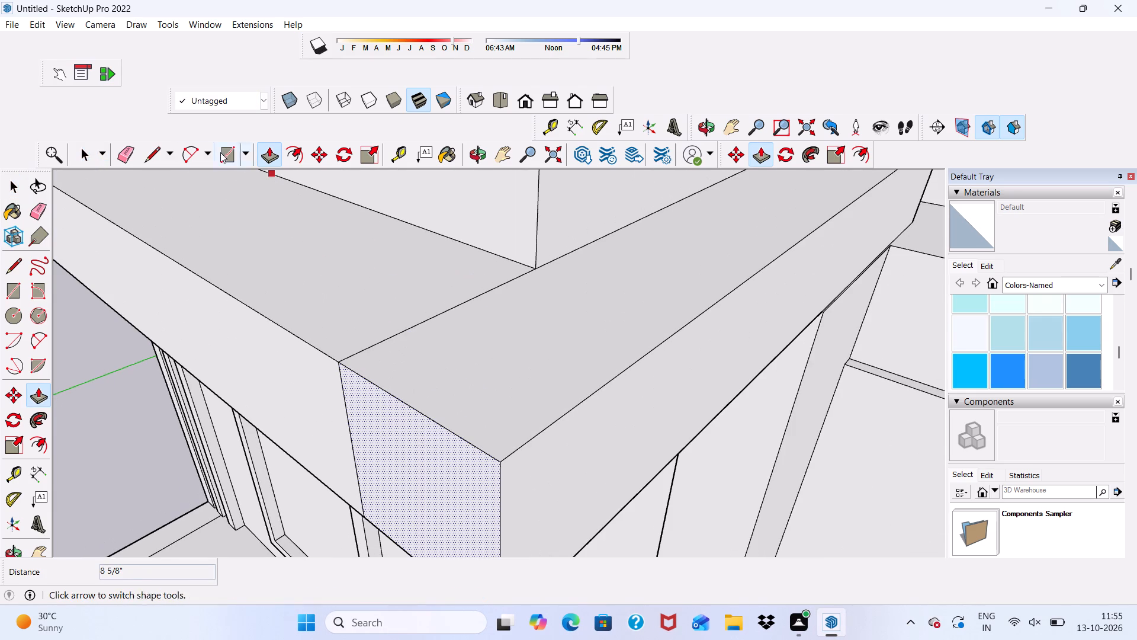
pyautogui.click(126, 153)
pyautogui.moveTo(438, 308); pyautogui.dragTo(459, 351)
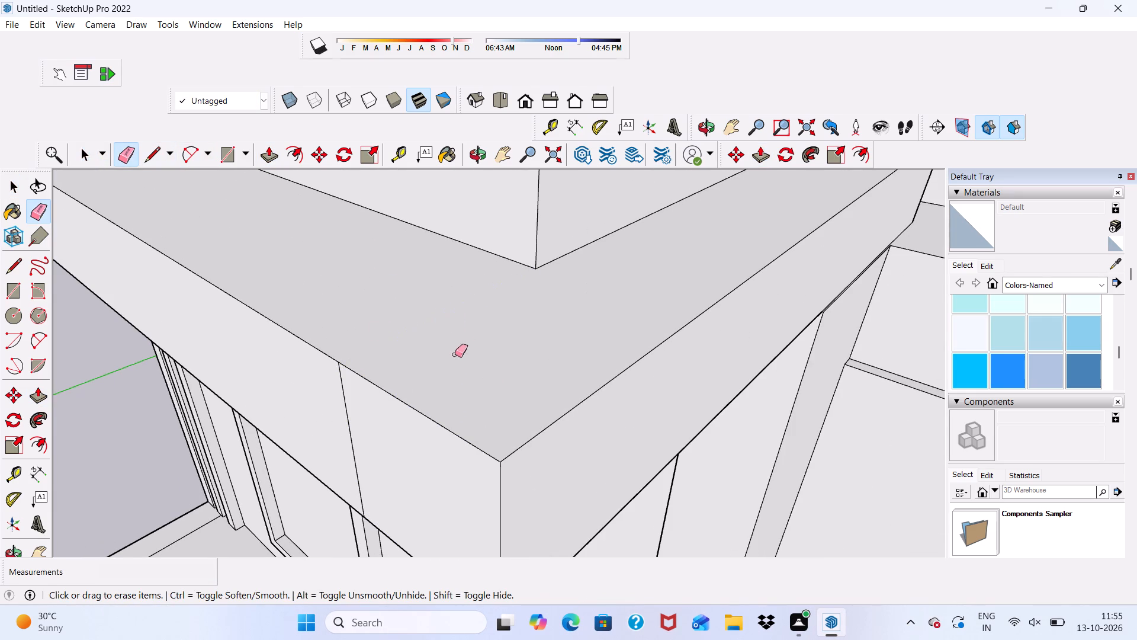
pyautogui.click(348, 404)
pyautogui.click(349, 408)
pyautogui.scroll(-6, 343, 399)
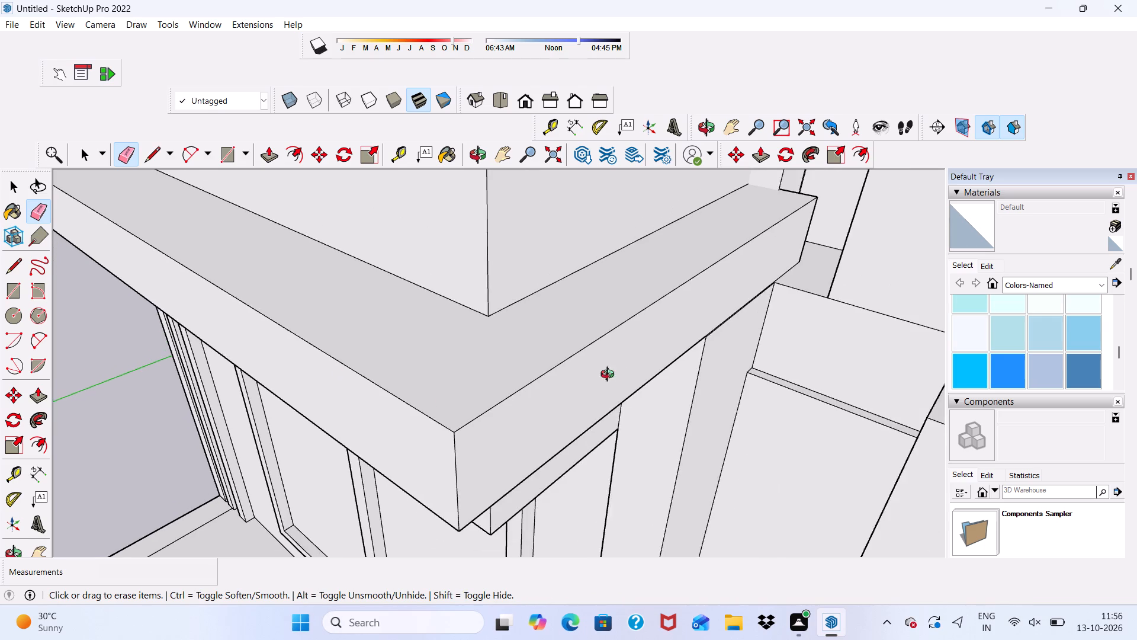
pyautogui.moveTo(610, 376); pyautogui.dragTo(709, 148, button='middle')
pyautogui.moveTo(553, 216); pyautogui.dragTo(486, 230)
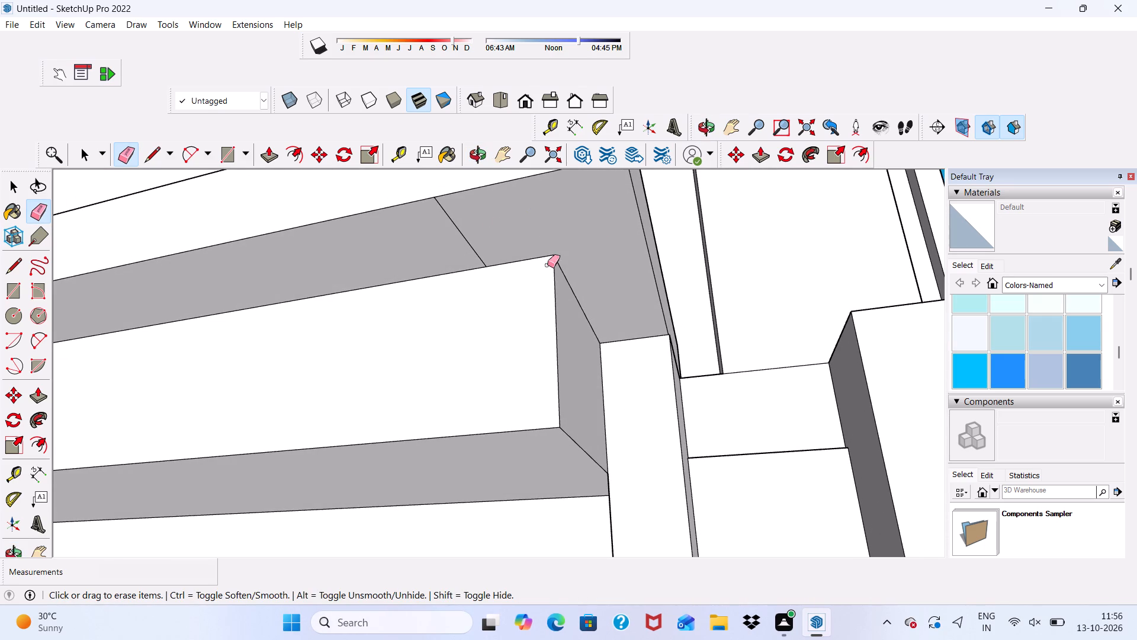
pyautogui.moveTo(470, 232); pyautogui.dragTo(449, 239)
# Erase the leftover seam edges on the band's underside at the corner opposite the porch.
pyautogui.scroll(-6, 450, 245)
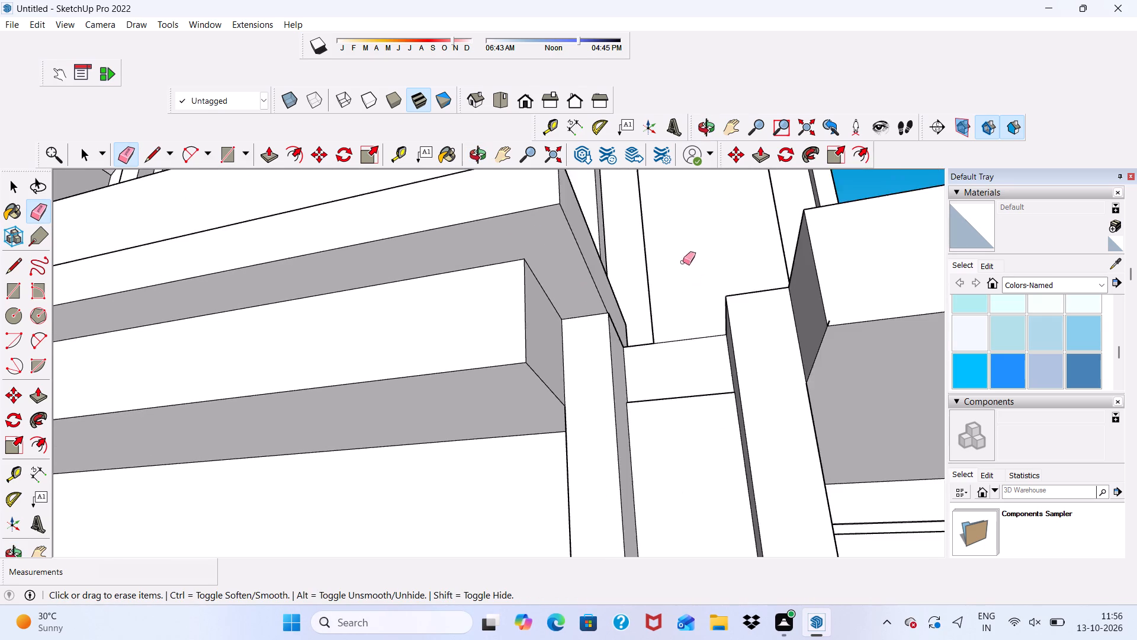
pyautogui.scroll(-13, 683, 262)
pyautogui.moveTo(746, 311); pyautogui.dragTo(1026, 386, button='middle')
pyautogui.scroll(6, 516, 328)
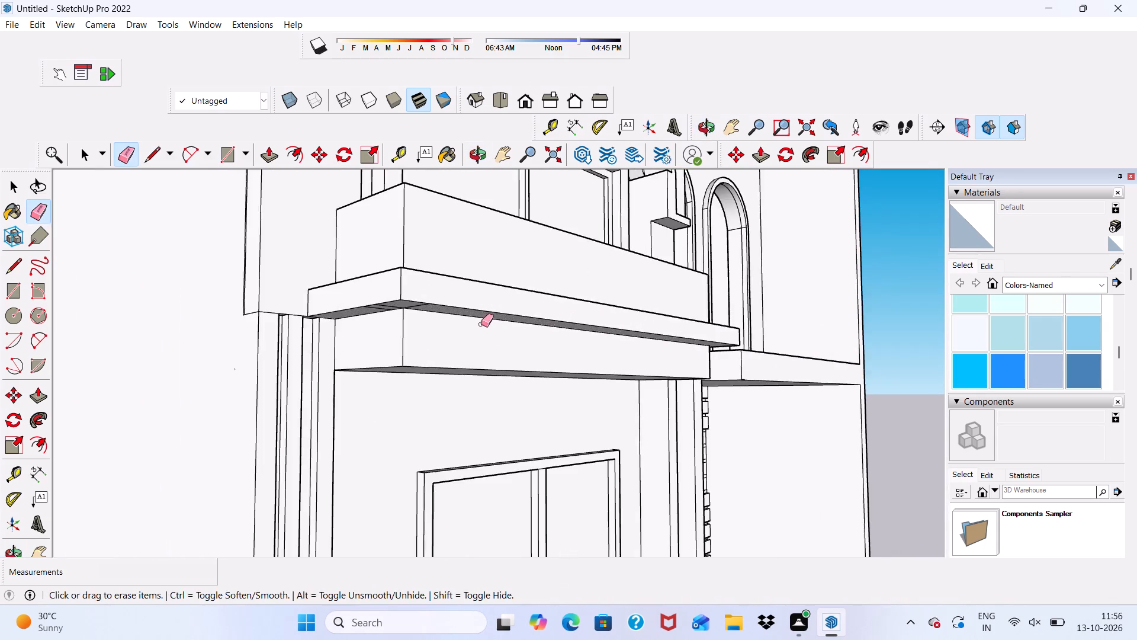
pyautogui.moveTo(481, 321); pyautogui.dragTo(489, 247, button='middle')
pyautogui.scroll(7, 403, 209)
pyautogui.moveTo(411, 186); pyautogui.dragTo(380, 208)
pyautogui.moveTo(474, 180); pyautogui.dragTo(482, 197)
# Erase the seam edge between the front and porch-side parapet top faces at their corner.
pyautogui.scroll(-6, 486, 220)
pyautogui.moveTo(512, 244); pyautogui.dragTo(449, 302, button='middle')
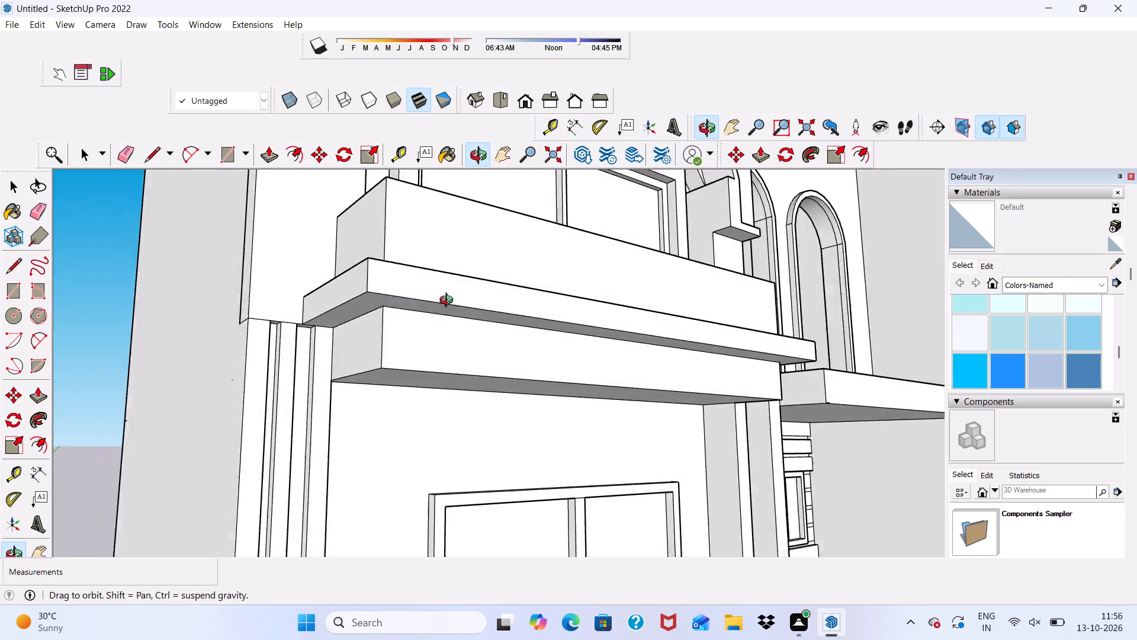
pyautogui.moveTo(449, 302); pyautogui.dragTo(334, 399, button='middle')
pyautogui.scroll(-5, 409, 338)
pyautogui.moveTo(579, 354); pyautogui.dragTo(419, 385, button='middle')
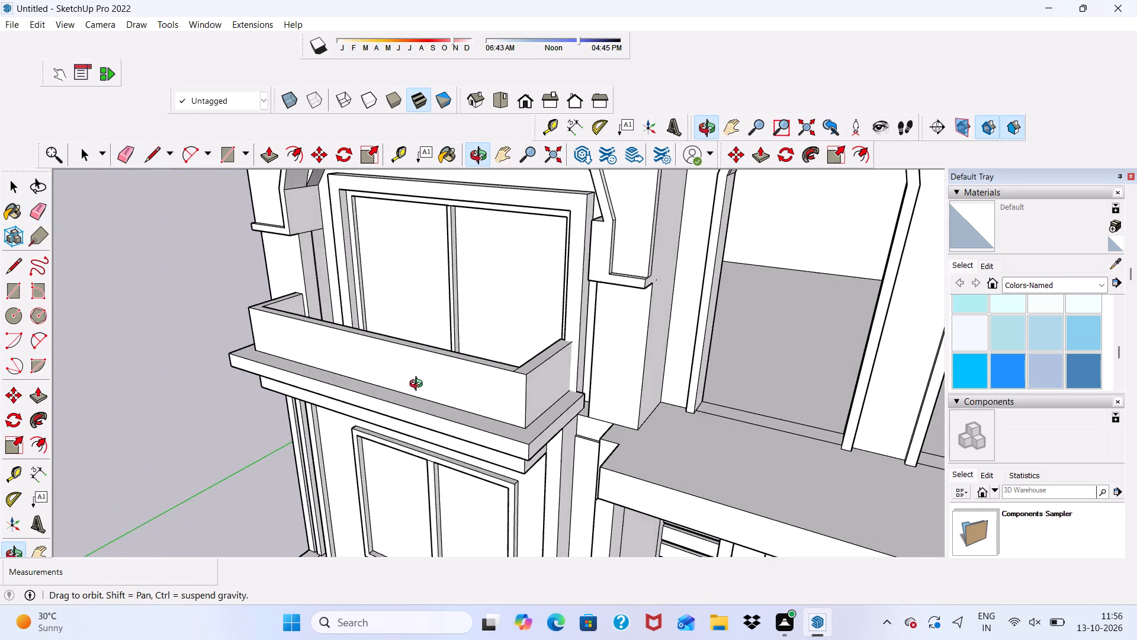
pyautogui.moveTo(419, 385); pyautogui.dragTo(524, 322, button='middle')
pyautogui.press('space')
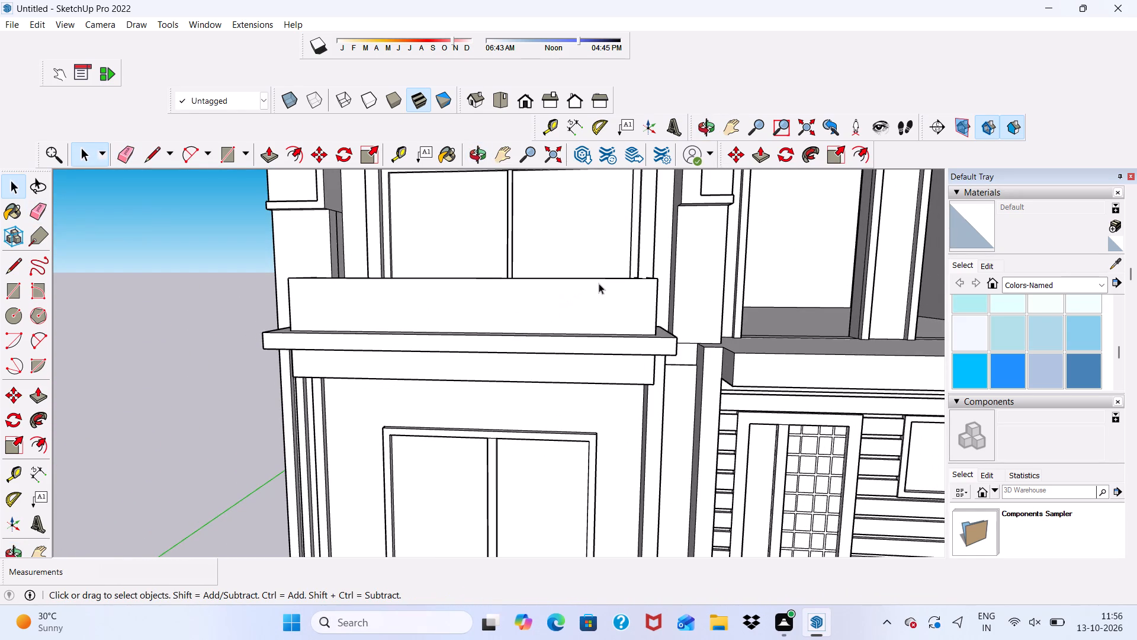
pyautogui.scroll(6, 599, 281)
pyautogui.scroll(-6, 599, 281)
pyautogui.moveTo(639, 299); pyautogui.dragTo(654, 345, button='middle')
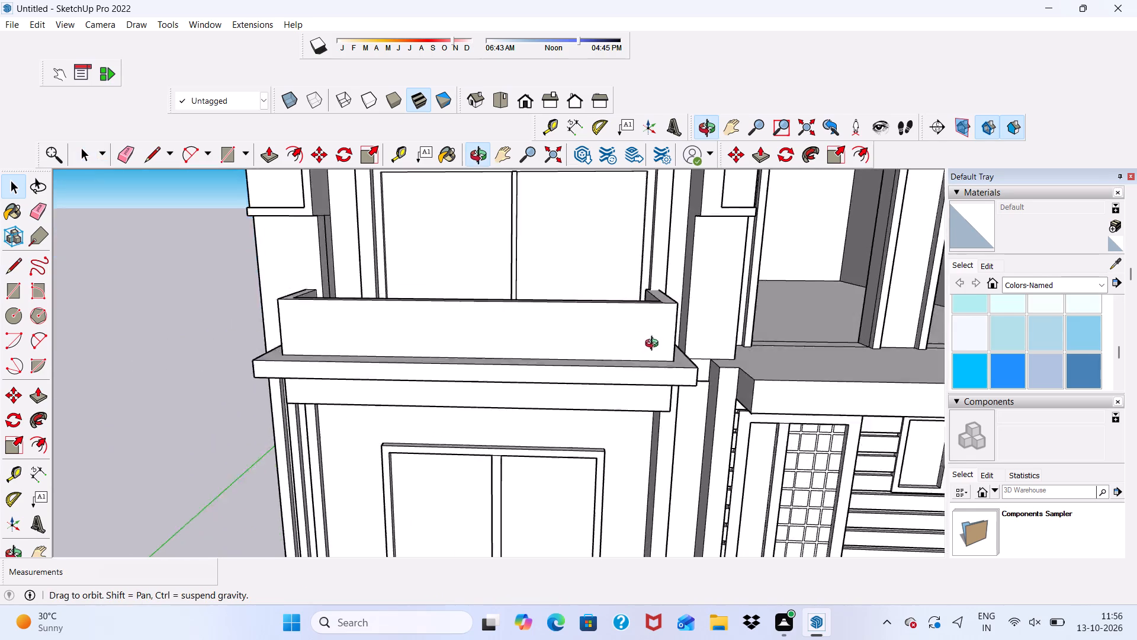
pyautogui.moveTo(654, 345); pyautogui.dragTo(640, 457, button='middle')
pyautogui.scroll(10, 550, 400)
pyautogui.click(518, 462)
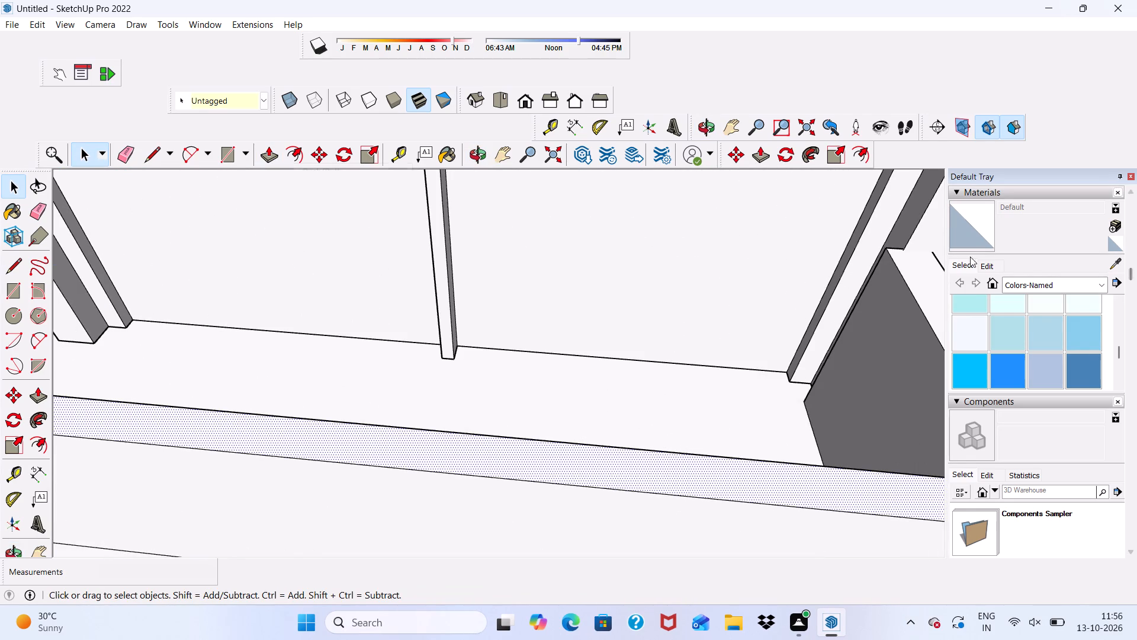
pyautogui.click(263, 154)
pyautogui.scroll(-4, 402, 341)
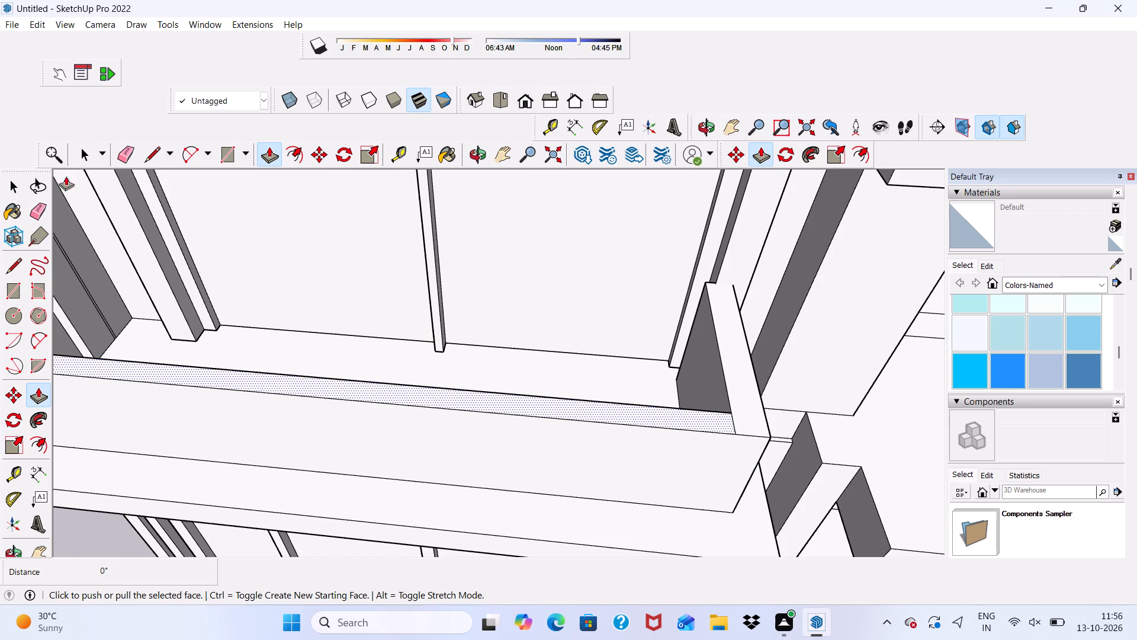
pyautogui.click(124, 154)
pyautogui.scroll(4, 659, 416)
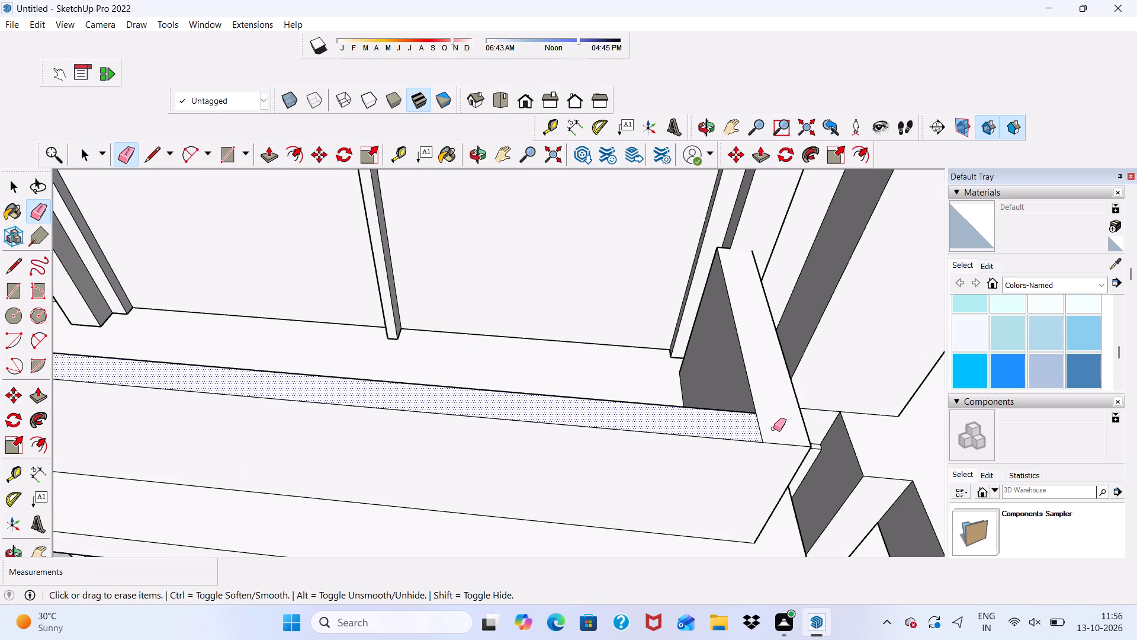
pyautogui.moveTo(773, 435); pyautogui.dragTo(759, 437)
# Push/Pull the balcony parapets' continuous U-shaped top face up 2'.
pyautogui.scroll(-12, 715, 396)
pyautogui.scroll(6, 338, 430)
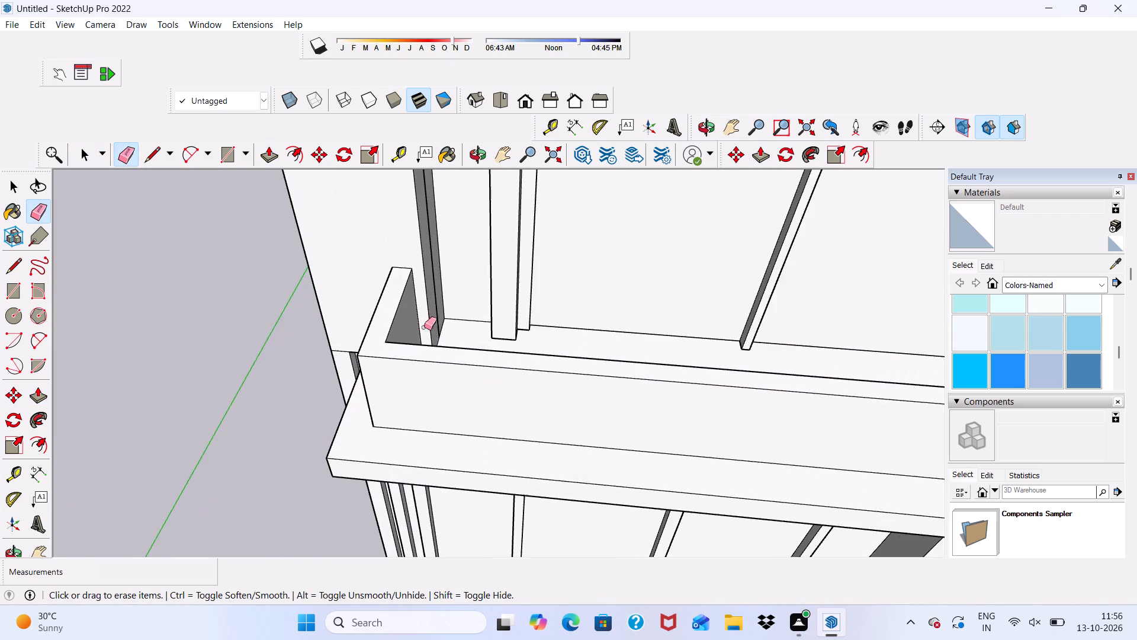
pyautogui.scroll(4, 372, 305)
pyautogui.scroll(-4, 361, 295)
pyautogui.scroll(-1, 359, 205)
pyautogui.press('space')
pyautogui.scroll(4, 397, 343)
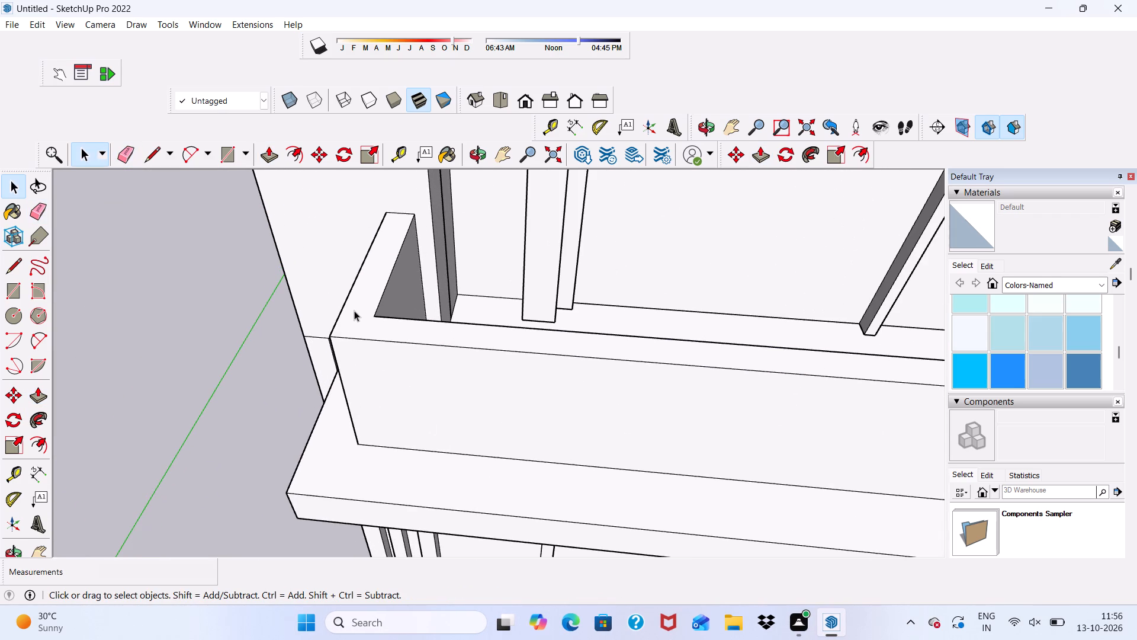
pyautogui.click(354, 325)
pyautogui.click(266, 152)
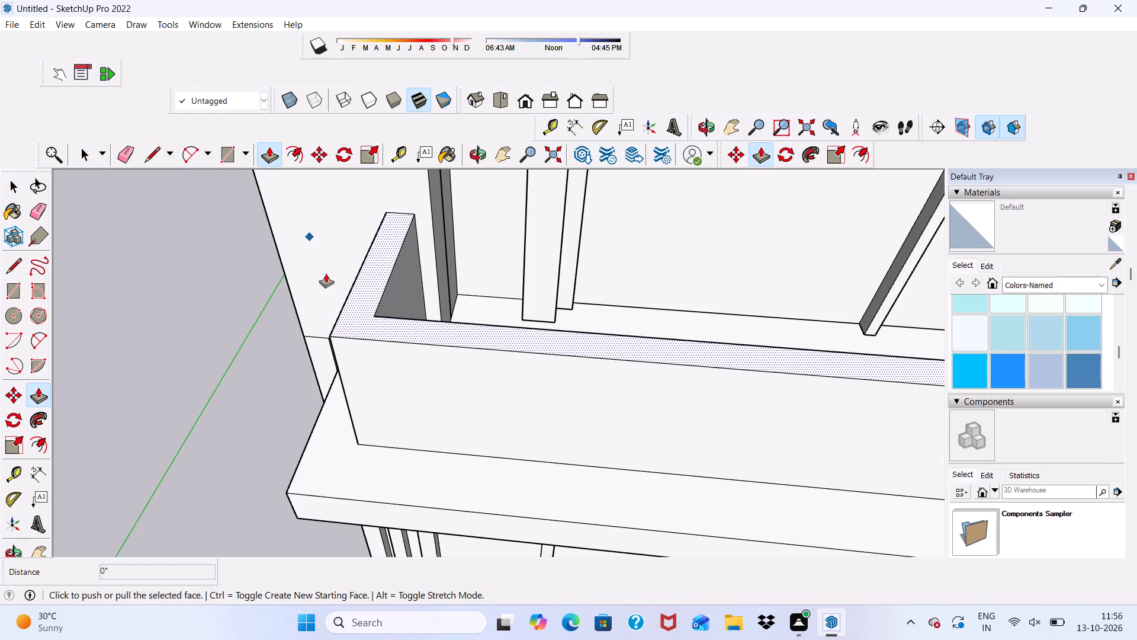
pyautogui.click(349, 323)
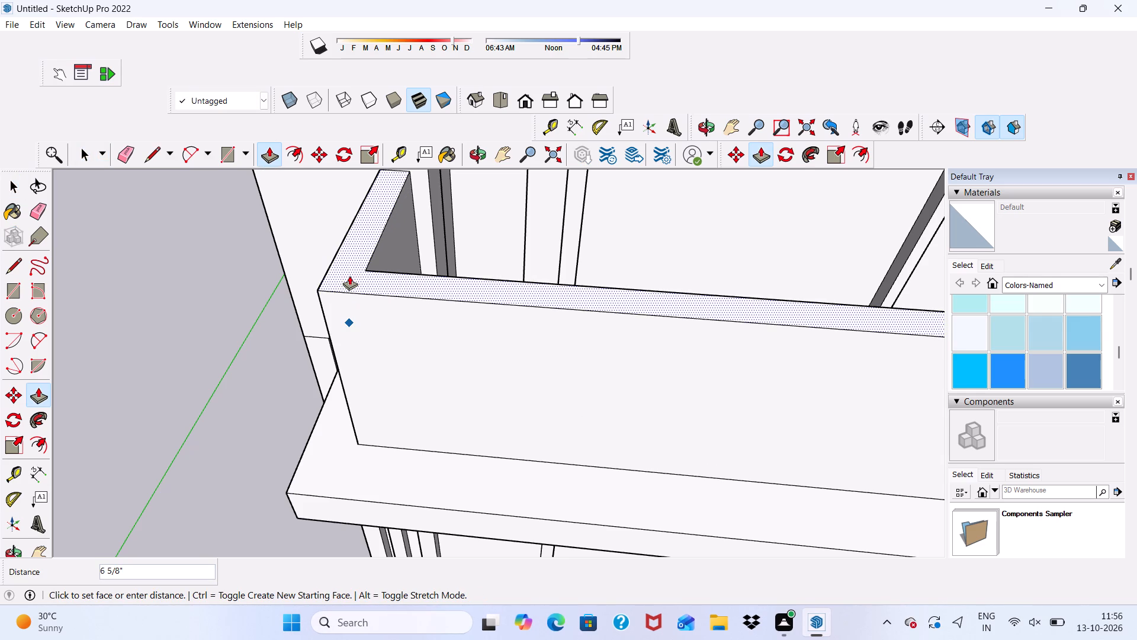
pyautogui.write("2'")
pyautogui.press('Return')
pyautogui.press('space')
# Examine the raised balcony parapets and the wrapped band from the front, below and above.
pyautogui.scroll(-8, 349, 276)
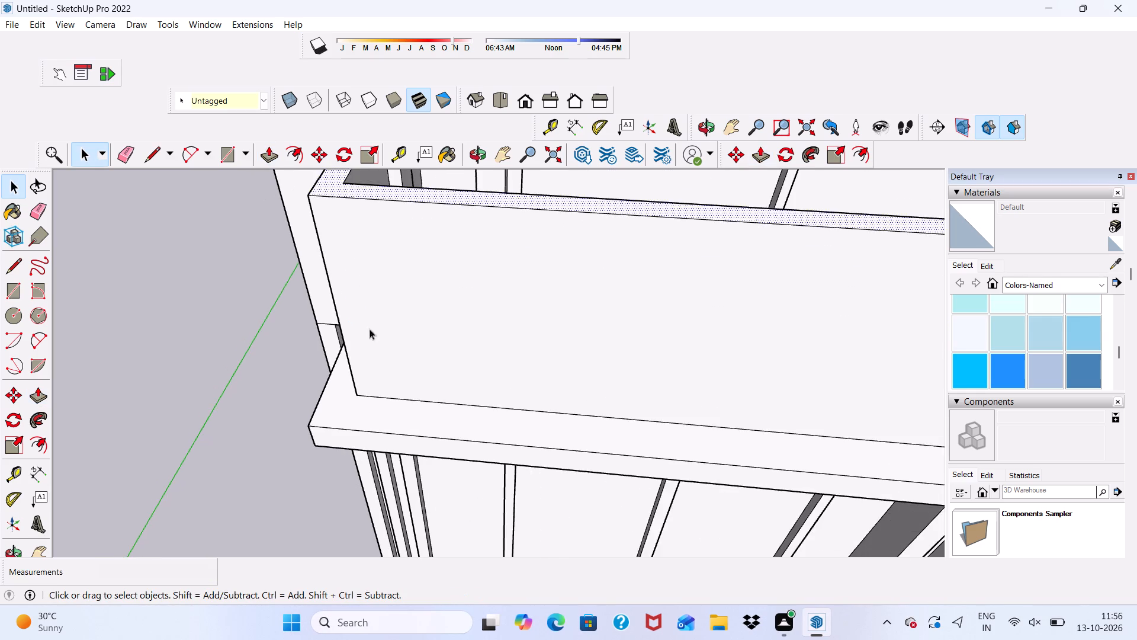
pyautogui.scroll(-8, 370, 329)
pyautogui.moveTo(442, 321); pyautogui.dragTo(433, 185, button='middle')
pyautogui.scroll(-6, 469, 212)
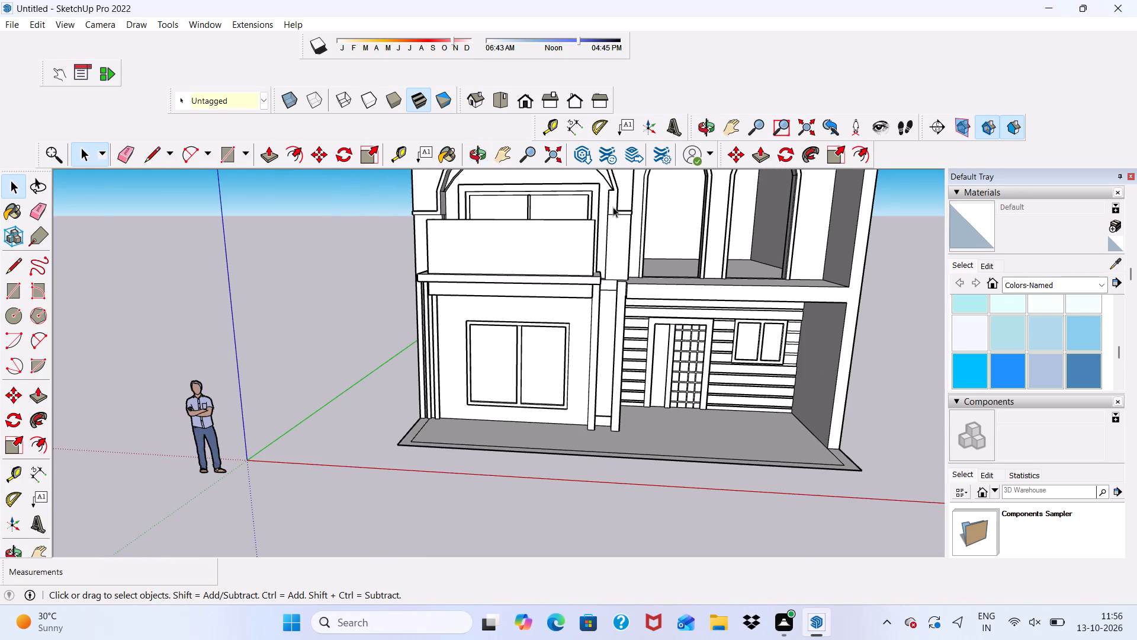
pyautogui.scroll(10, 593, 178)
pyautogui.scroll(-2, 602, 181)
pyautogui.scroll(-1, 463, 293)
pyautogui.moveTo(463, 293); pyautogui.dragTo(471, 341, button='middle')
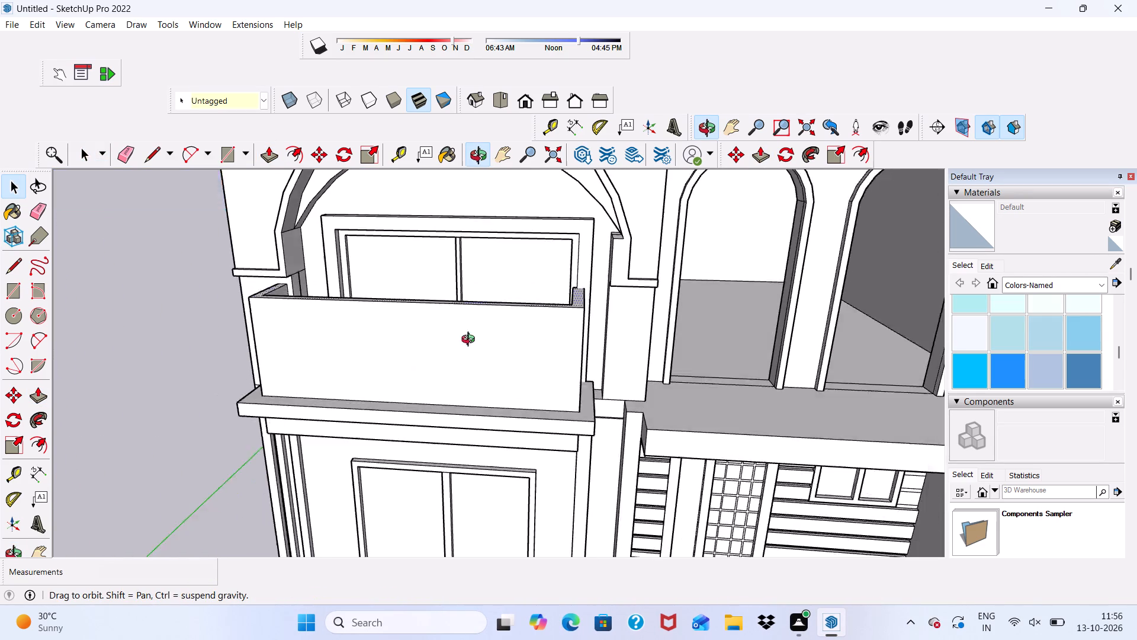
pyautogui.moveTo(471, 341); pyautogui.dragTo(447, 422, button='middle')
pyautogui.scroll(5, 332, 349)
pyautogui.click(99, 297)
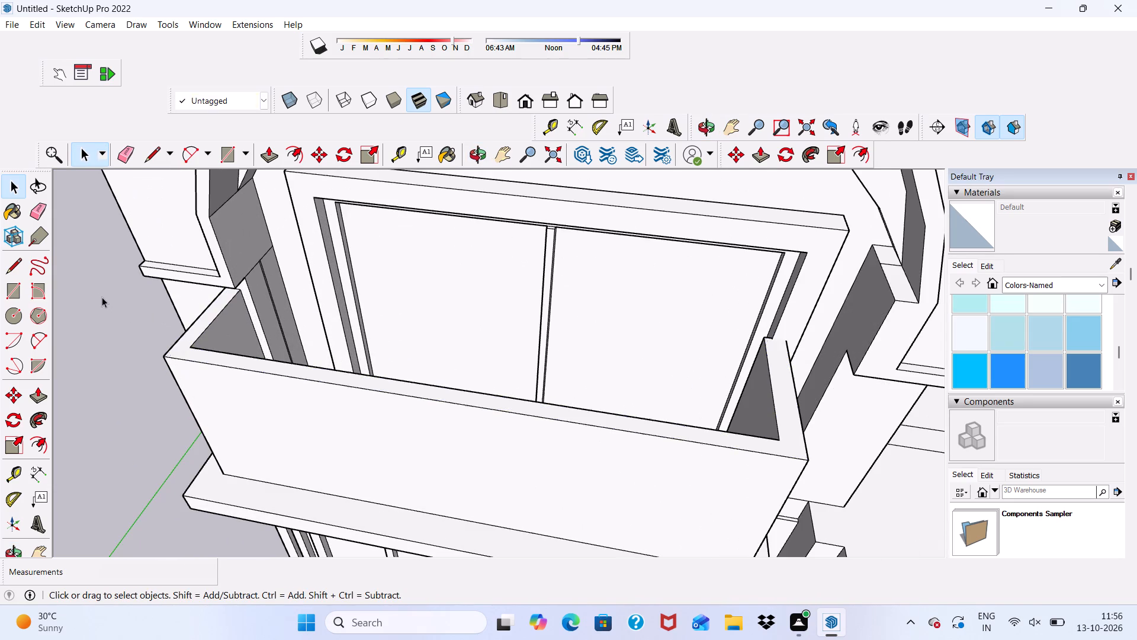
pyautogui.moveTo(268, 382); pyautogui.dragTo(354, 315, button='middle')
pyautogui.scroll(-6, 291, 321)
pyautogui.moveTo(323, 373); pyautogui.dragTo(346, 225, button='middle')
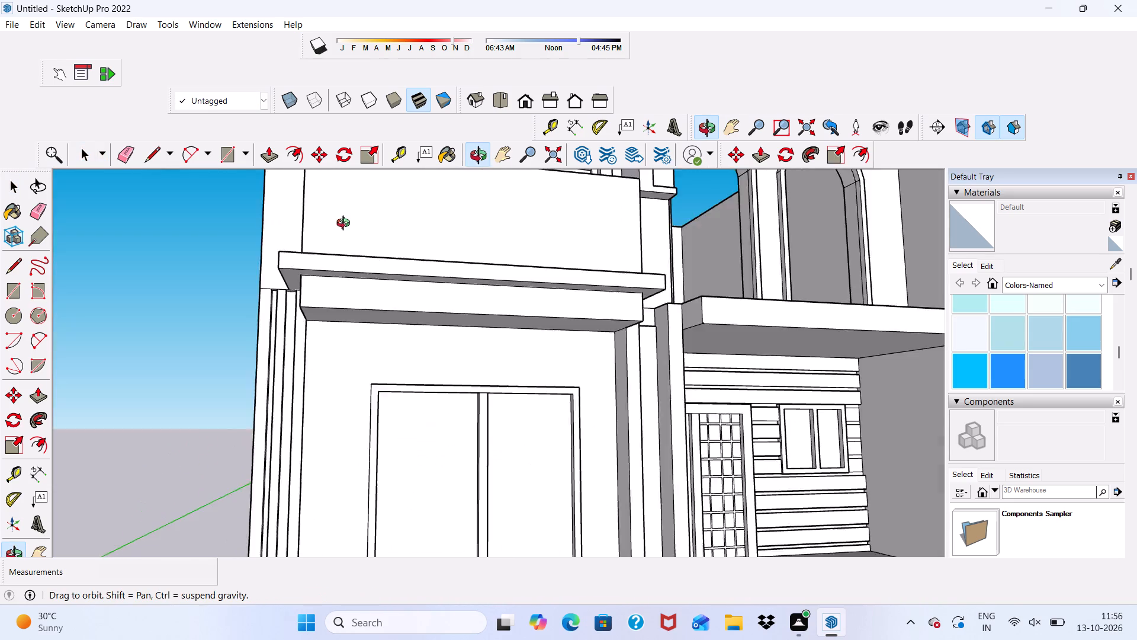
pyautogui.moveTo(346, 225); pyautogui.dragTo(249, 313, button='middle')
pyautogui.moveTo(447, 211); pyautogui.dragTo(344, 442, button='middle')
pyautogui.scroll(-1, 350, 433)
pyautogui.scroll(7, 323, 425)
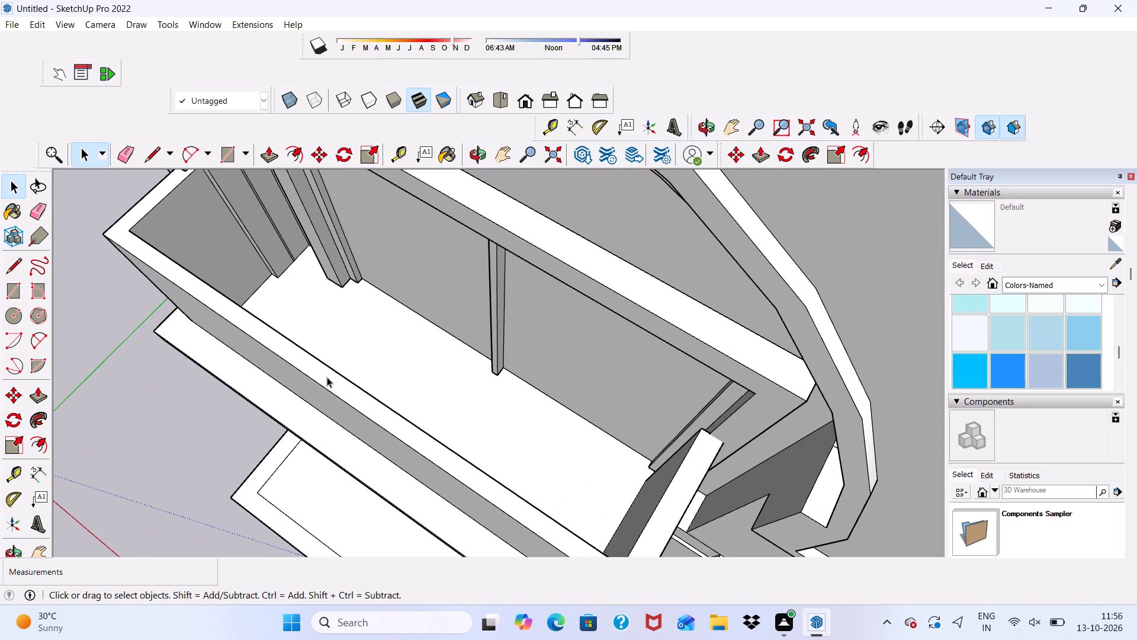
# Undo the last 2' raise of the balcony parapets' top face.
pyautogui.press('z')
pyautogui.scroll(-1, 327, 377)
pyautogui.scroll(4, 308, 363)
pyautogui.moveTo(322, 348); pyautogui.dragTo(417, 206, button='middle')
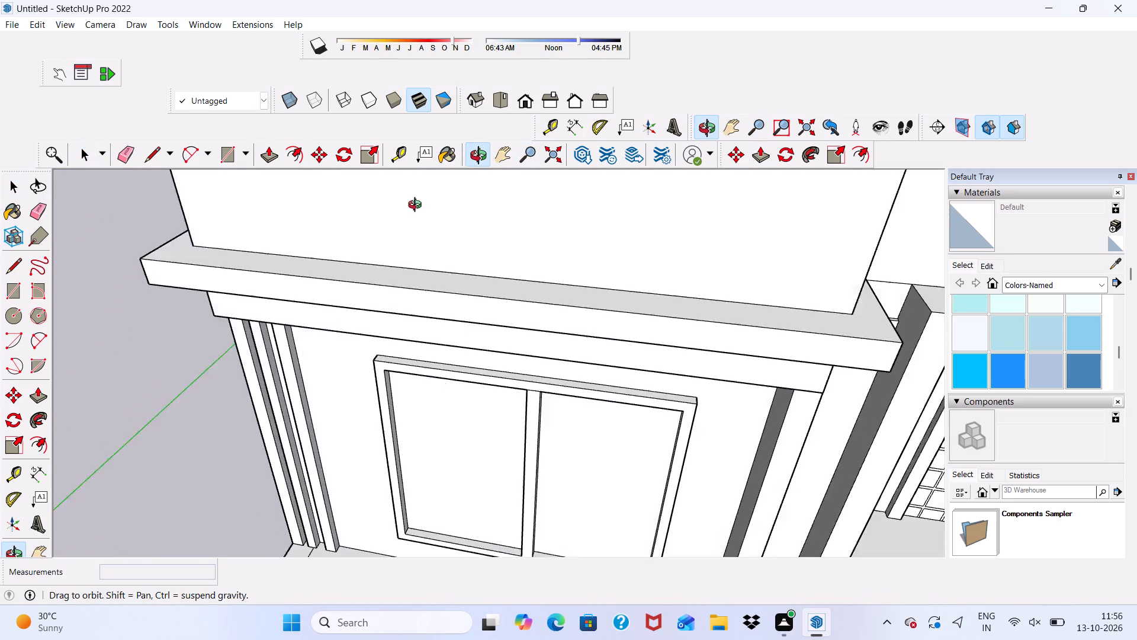
pyautogui.moveTo(417, 206); pyautogui.dragTo(438, 319, button='middle')
pyautogui.scroll(-5, 435, 312)
pyautogui.hotkey('ctrl', 'z')
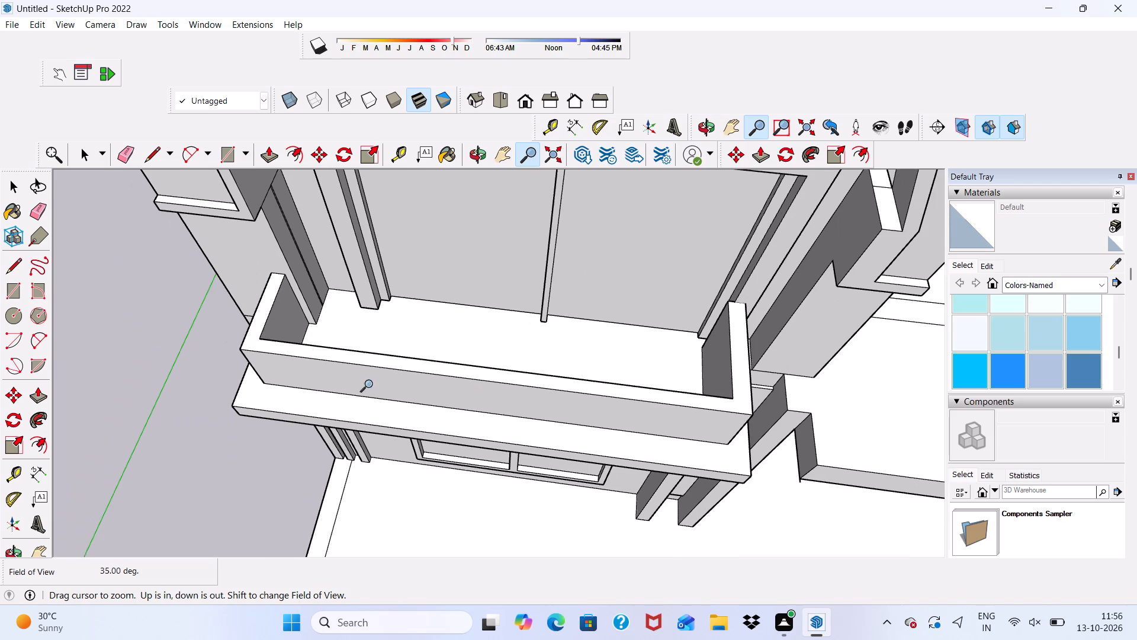
# Push/Pull the balcony parapets' continuous U-shaped top face up 1'.
pyautogui.press('space')
pyautogui.scroll(5, 359, 341)
pyautogui.scroll(-5, 361, 348)
pyautogui.moveTo(391, 393); pyautogui.dragTo(340, 326, button='middle')
pyautogui.scroll(5, 309, 313)
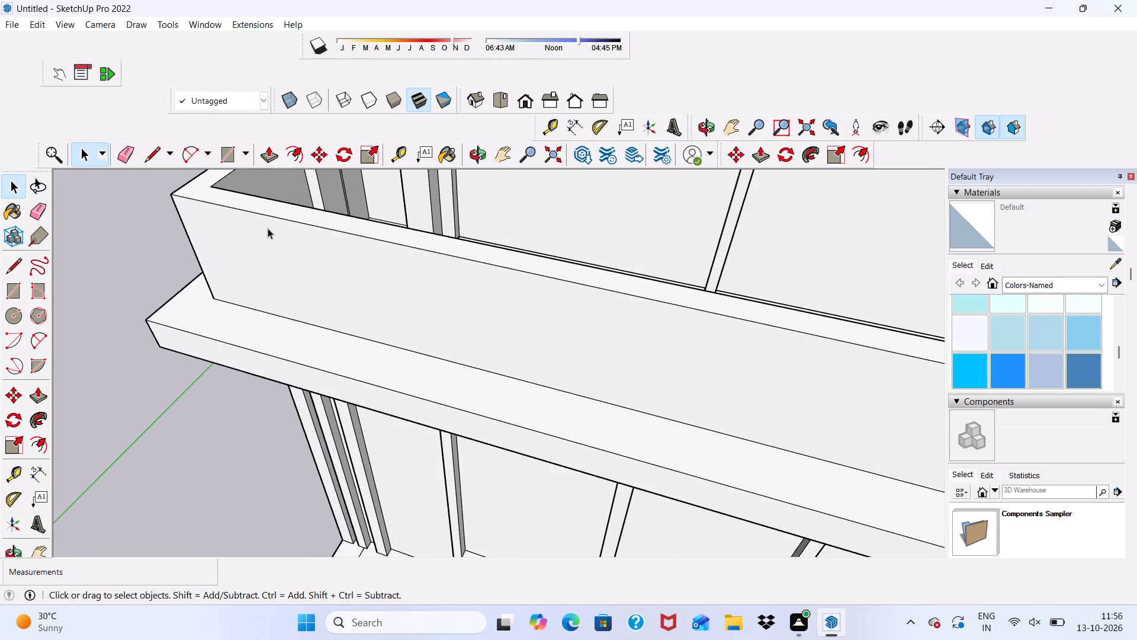
pyautogui.scroll(11, 281, 221)
pyautogui.click(275, 194)
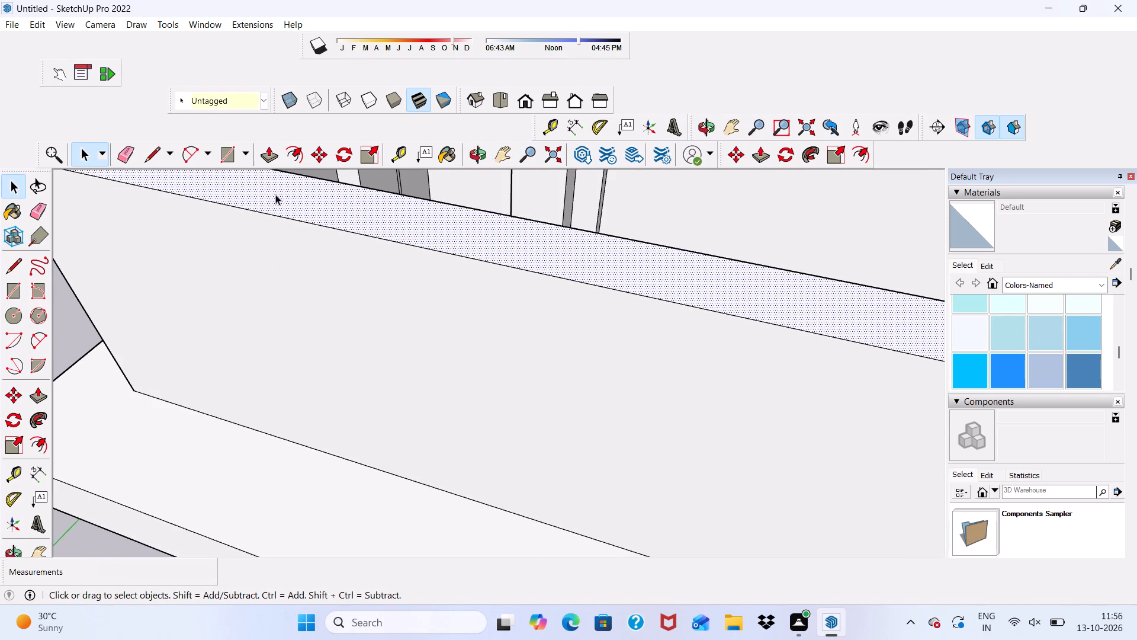
pyautogui.click(269, 155)
pyautogui.click(309, 207)
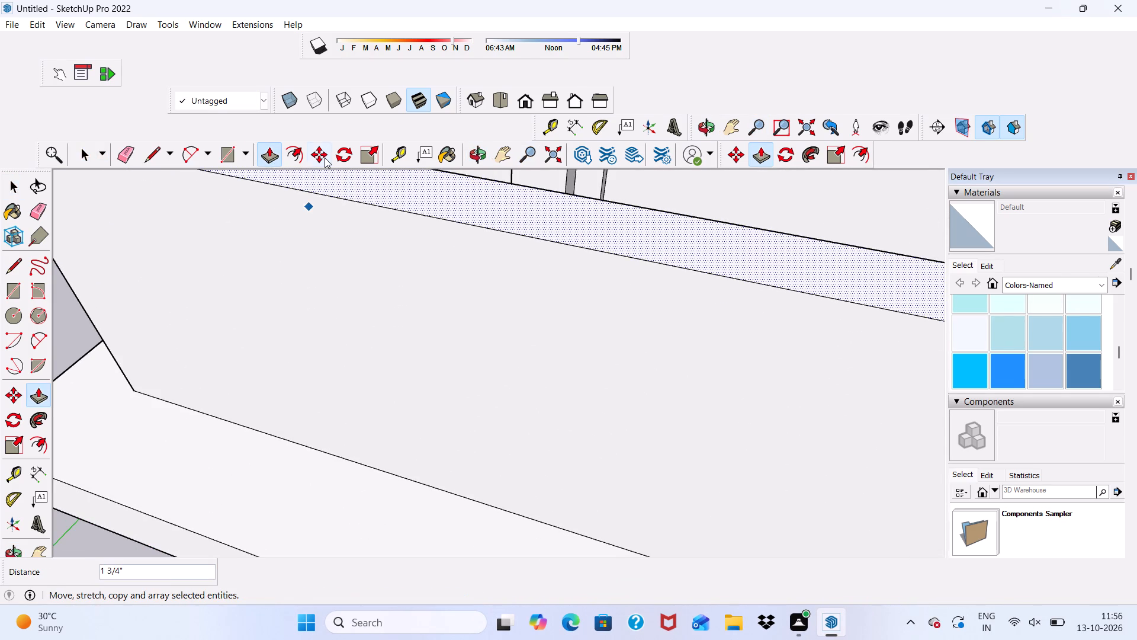
pyautogui.write("1'")
pyautogui.press('Return')
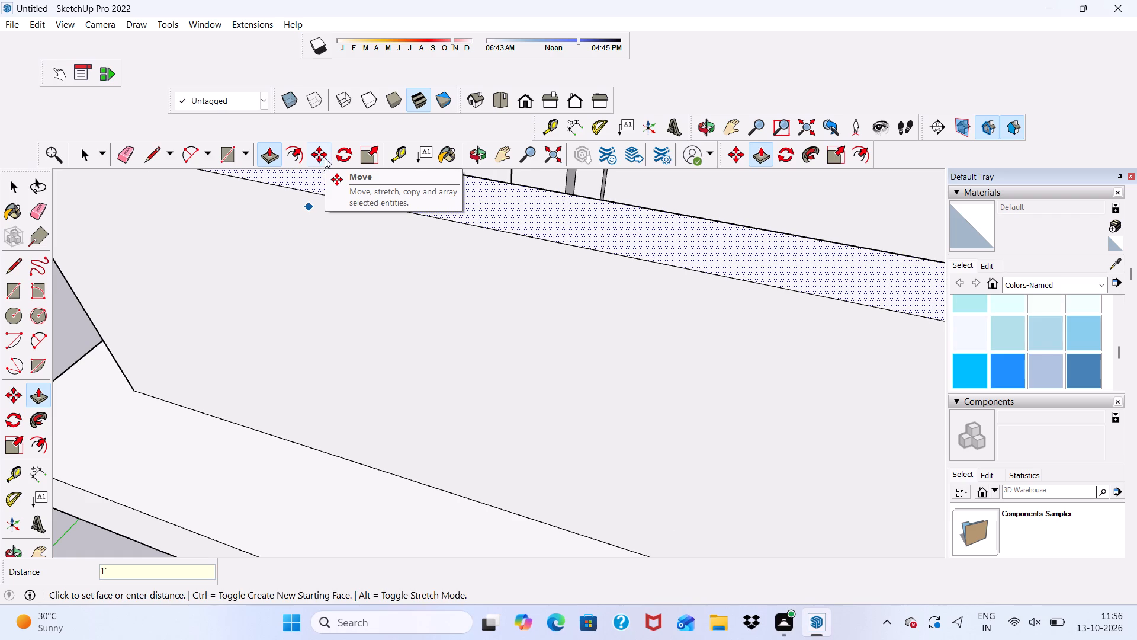
pyautogui.press('space')
# Examine the balcony parapets' new height from the front in relation to the whole facade.
pyautogui.scroll(-13, 349, 284)
pyautogui.scroll(-1, 457, 254)
pyautogui.moveTo(463, 254); pyautogui.dragTo(470, 234, button='middle')
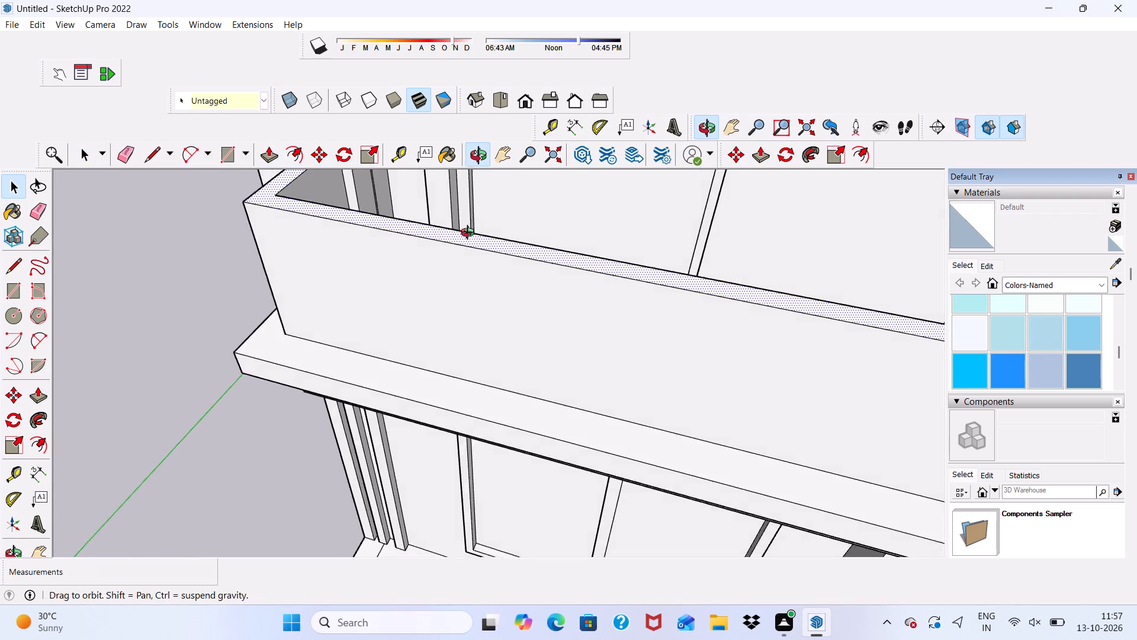
pyautogui.moveTo(470, 234); pyautogui.dragTo(475, 180, button='middle')
pyautogui.scroll(1, 475, 180)
pyautogui.scroll(-9, 461, 212)
pyautogui.moveTo(382, 233); pyautogui.dragTo(468, 223, button='middle')
pyautogui.scroll(-3, 477, 241)
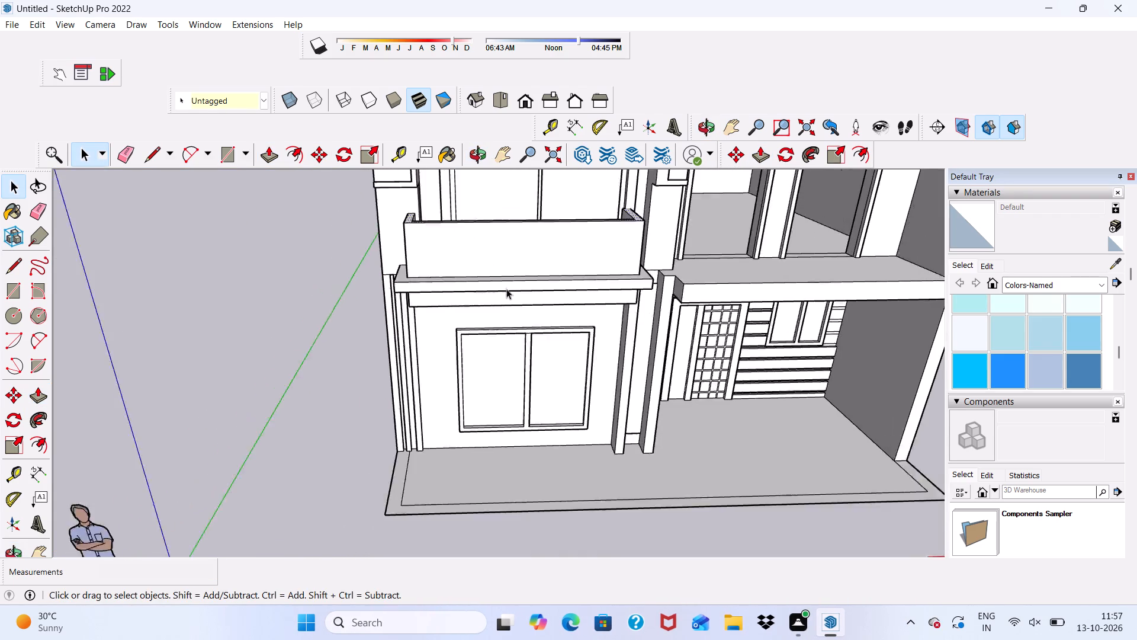
pyautogui.scroll(-3, 506, 289)
pyautogui.moveTo(536, 232); pyautogui.dragTo(486, 221, button='middle')
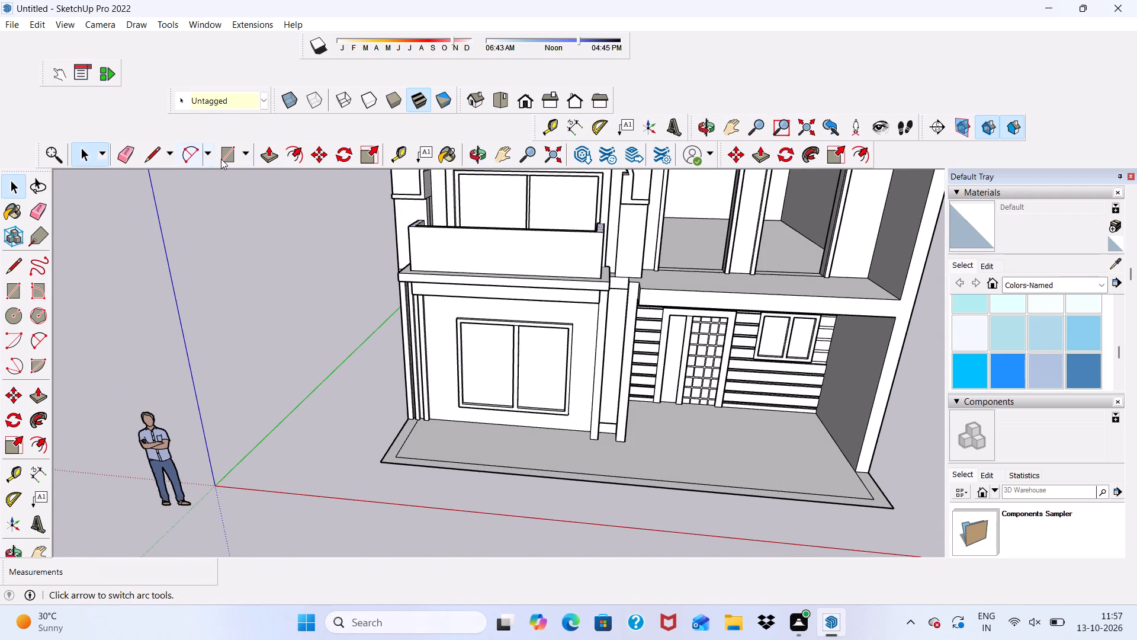
# Draw a full-height vertical strip rectangle about 2' 8" by 2 3/4" on the front parapet face, at the corner opposite the porch.
pyautogui.click(224, 157)
pyautogui.scroll(10, 410, 238)
pyautogui.scroll(5, 409, 323)
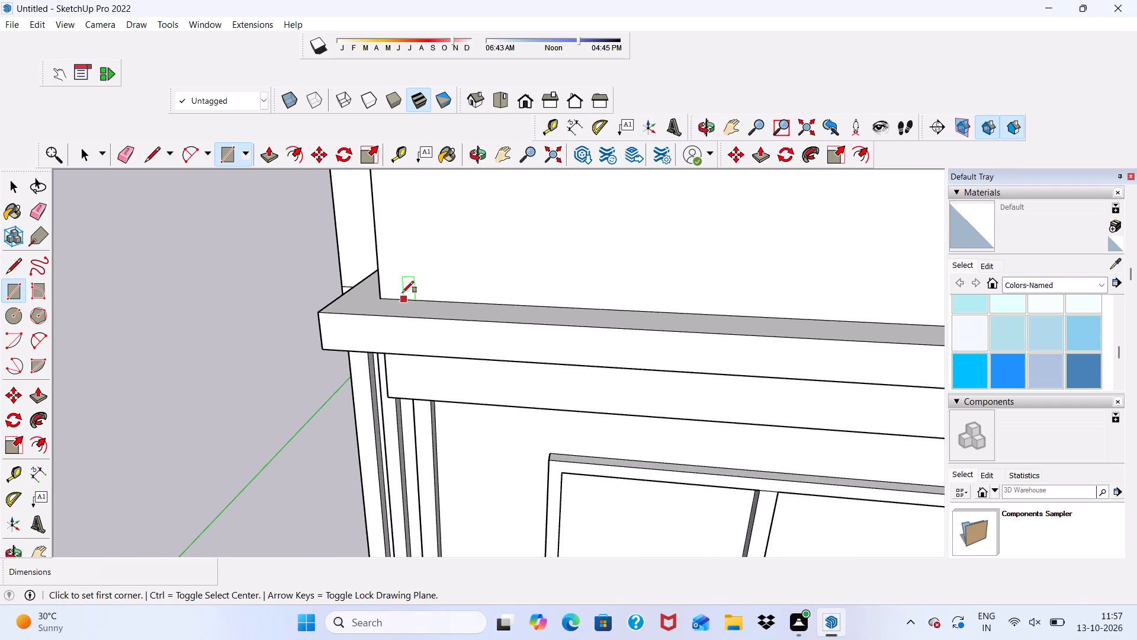
pyautogui.scroll(3, 400, 299)
pyautogui.scroll(-5, 407, 297)
pyautogui.scroll(1, 431, 273)
pyautogui.scroll(-9, 432, 297)
pyautogui.moveTo(440, 306); pyautogui.dragTo(464, 358, button='middle')
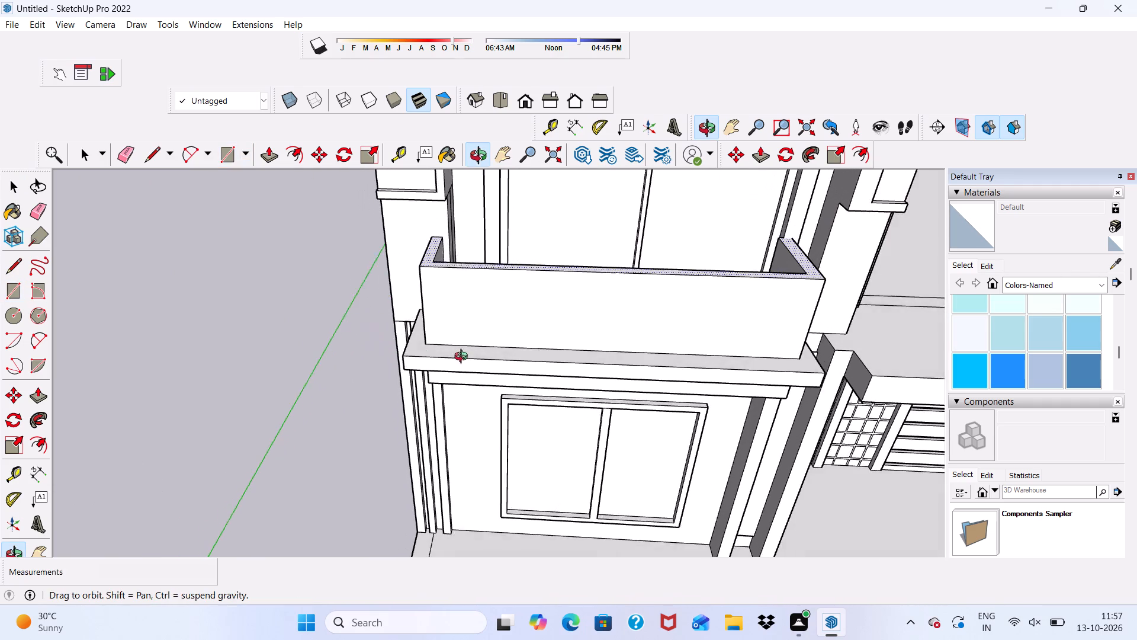
pyautogui.moveTo(464, 358); pyautogui.dragTo(466, 359, button='middle')
pyautogui.scroll(6, 444, 329)
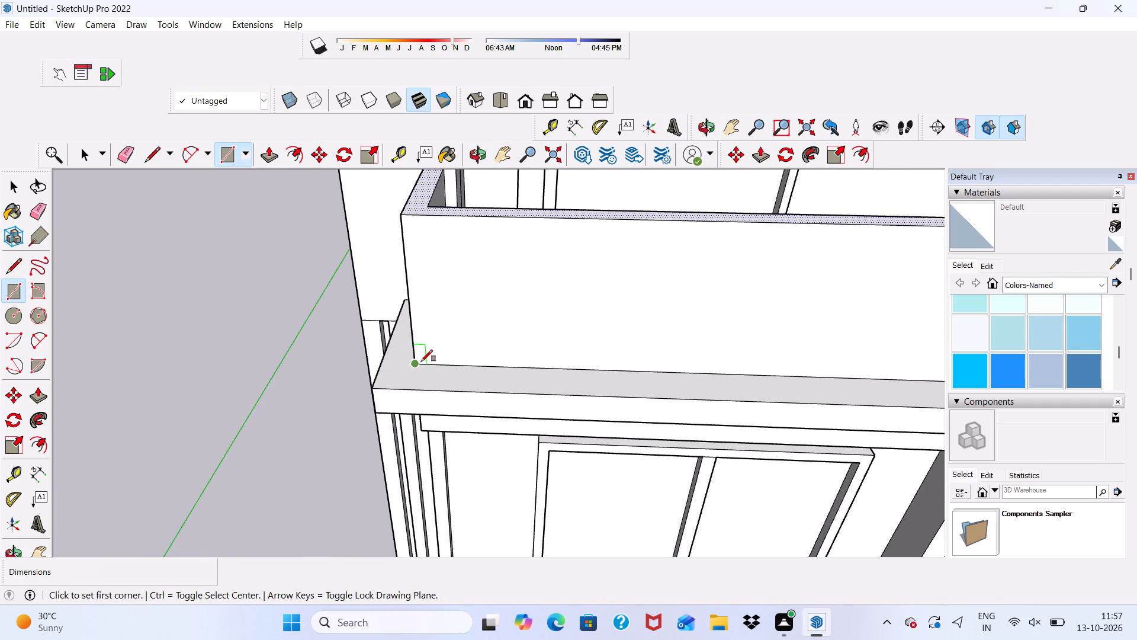
pyautogui.click(421, 361)
pyautogui.scroll(4, 442, 220)
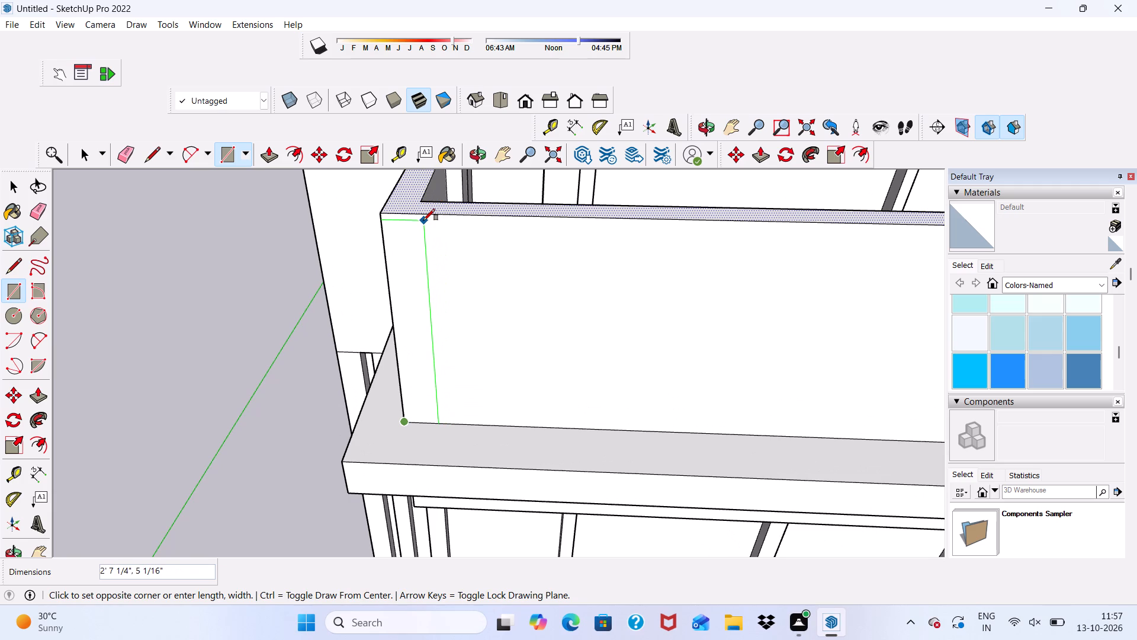
pyautogui.scroll(5, 421, 214)
pyautogui.scroll(-1, 419, 212)
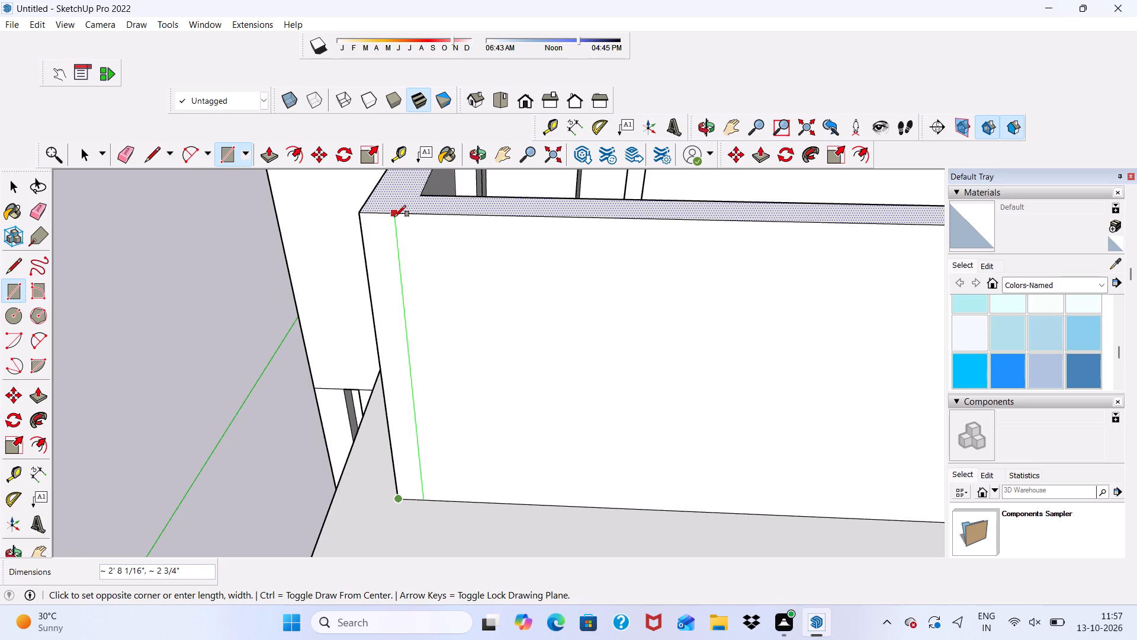
pyautogui.click(399, 216)
pyautogui.press('space')
# Copy the strip about 5 7/16" along the front parapet and array it as 20 copies.
pyautogui.scroll(-1, 432, 253)
pyautogui.doubleClick(393, 283)
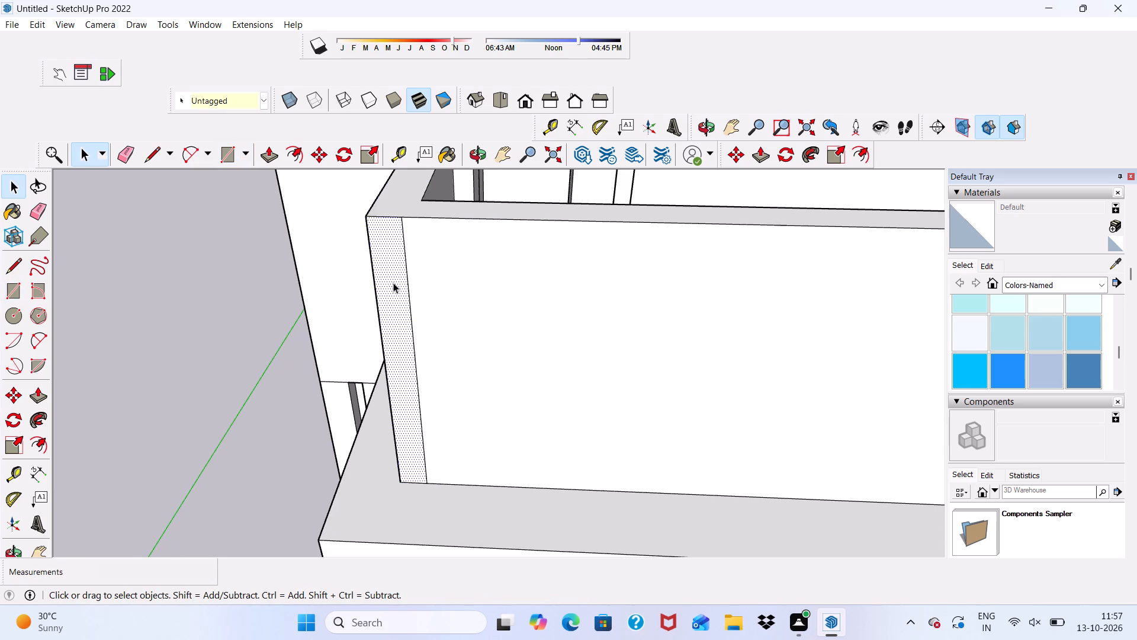
pyautogui.click(323, 155)
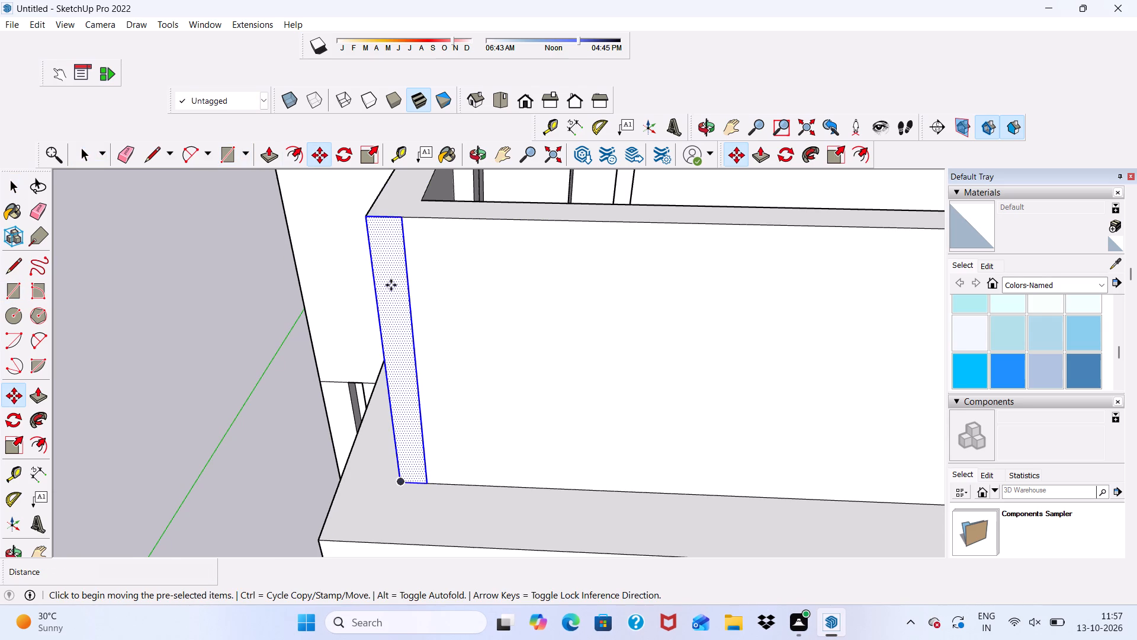
pyautogui.click(391, 285)
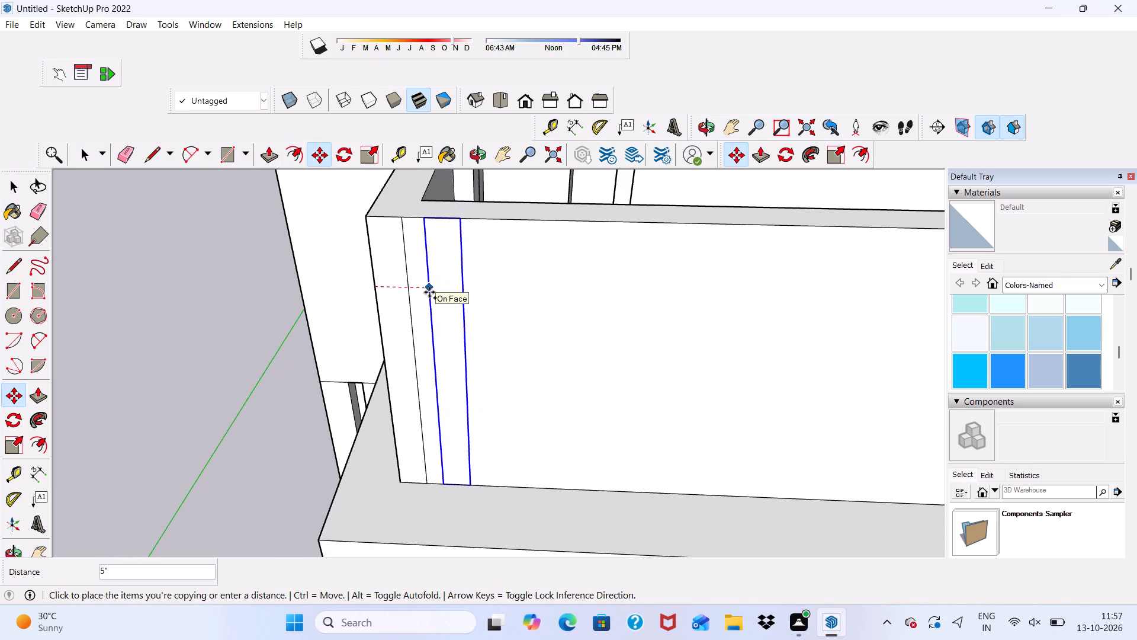
pyautogui.click(434, 292)
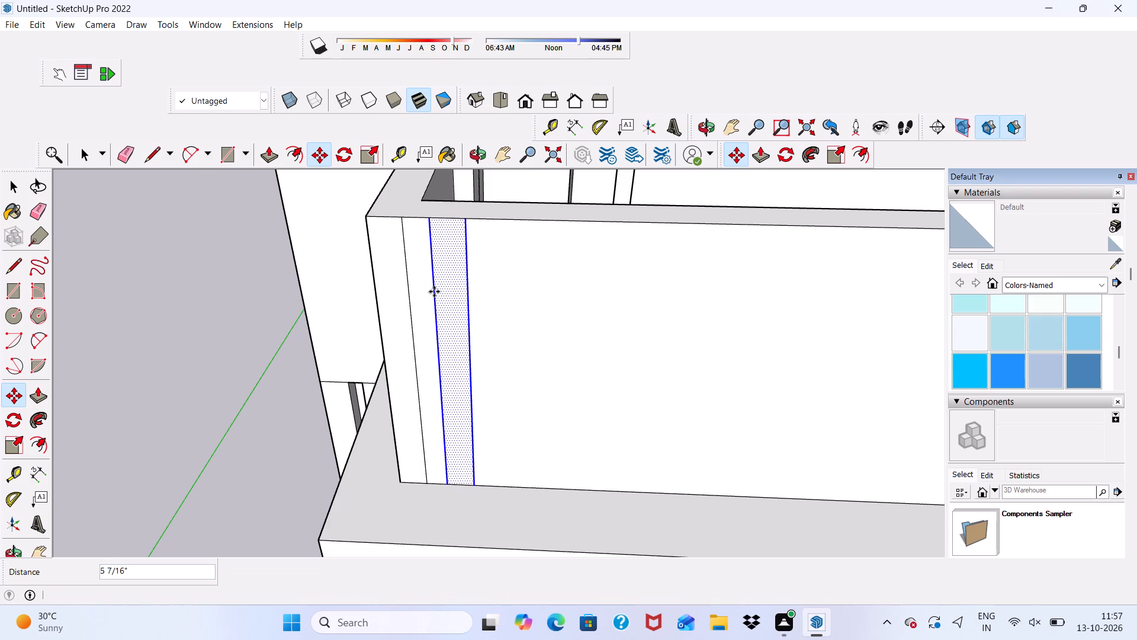
pyautogui.hotkey('shift', '*')
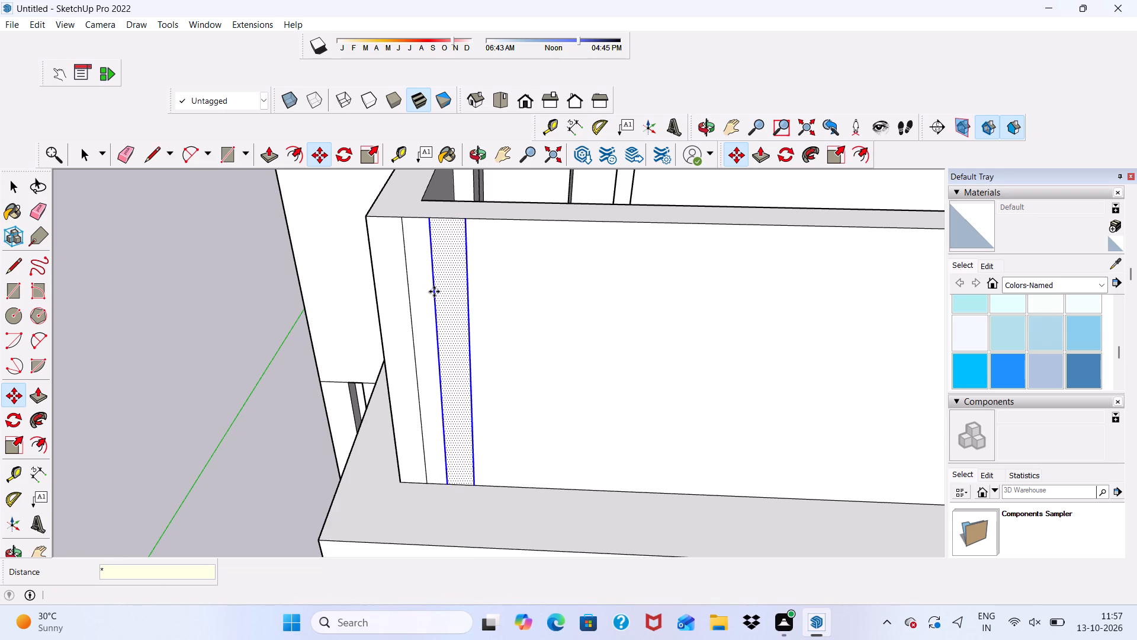
pyautogui.write('20')
pyautogui.press('Return')
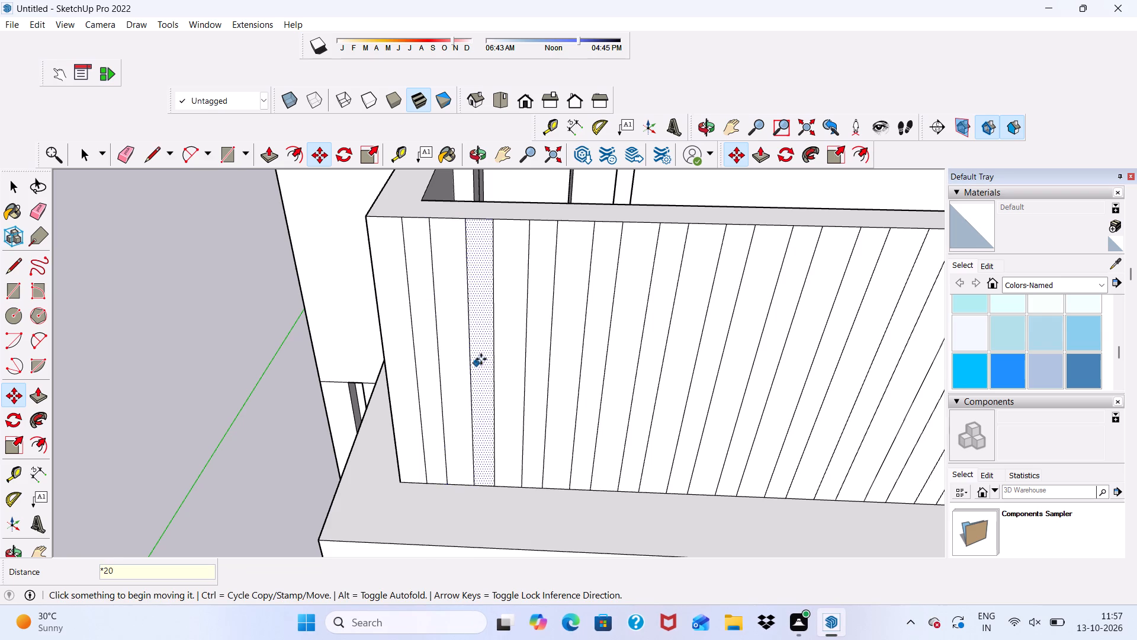
# Copy the end strip about 5 3/16" towards the porch-side corner and array it as 10 copies.
pyautogui.scroll(-13, 481, 359)
pyautogui.moveTo(716, 347); pyautogui.dragTo(617, 334, button='middle')
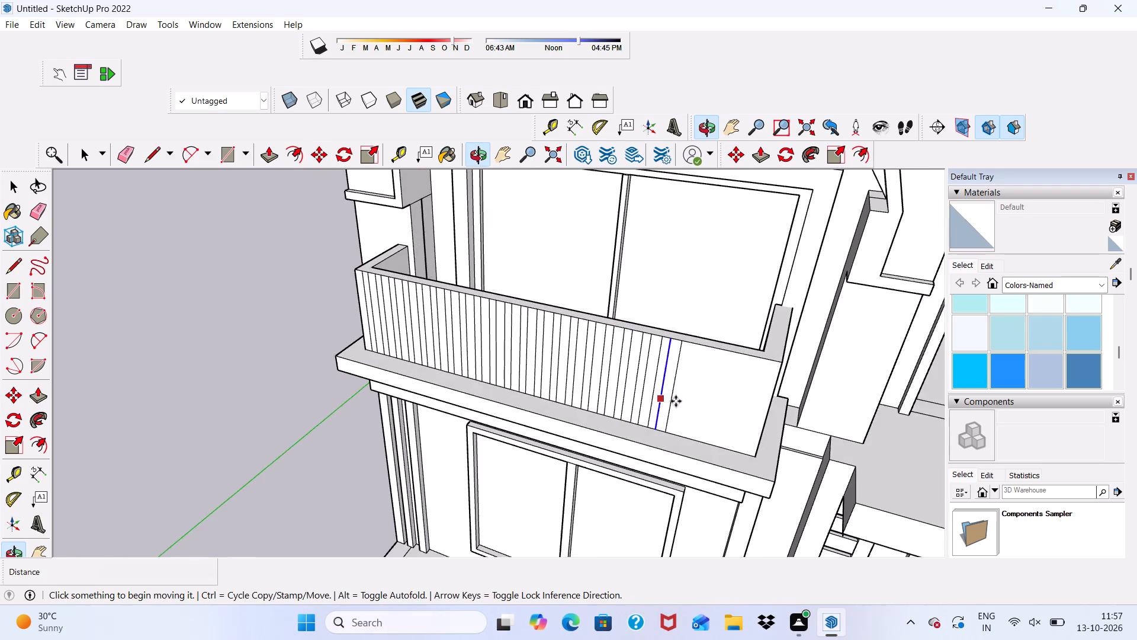
pyautogui.scroll(11, 676, 401)
pyautogui.click(677, 345)
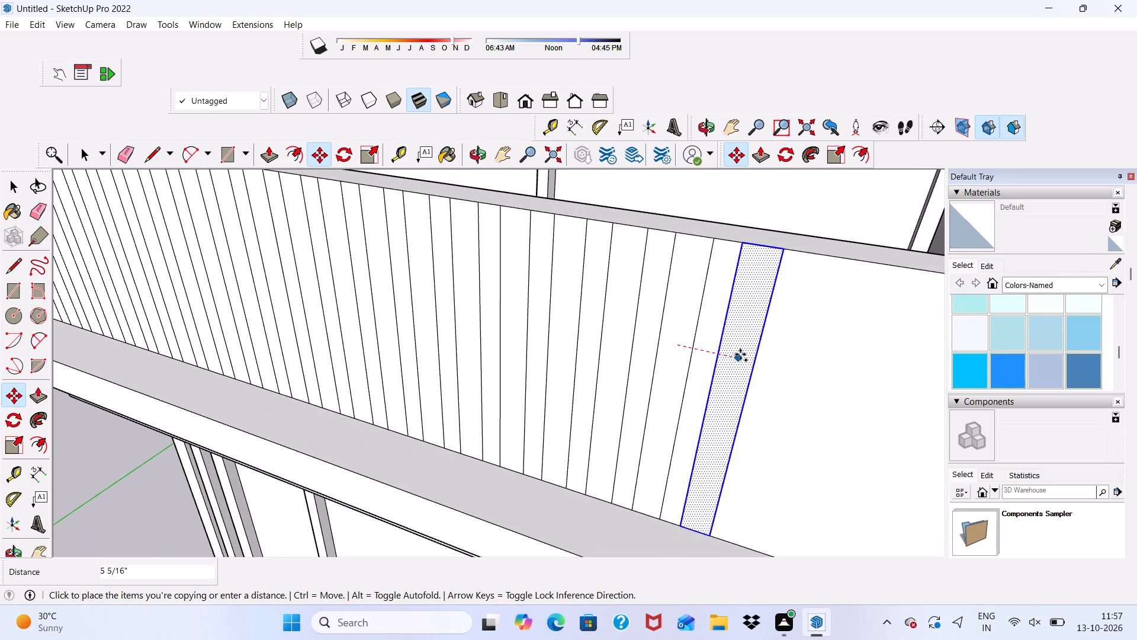
pyautogui.click(735, 366)
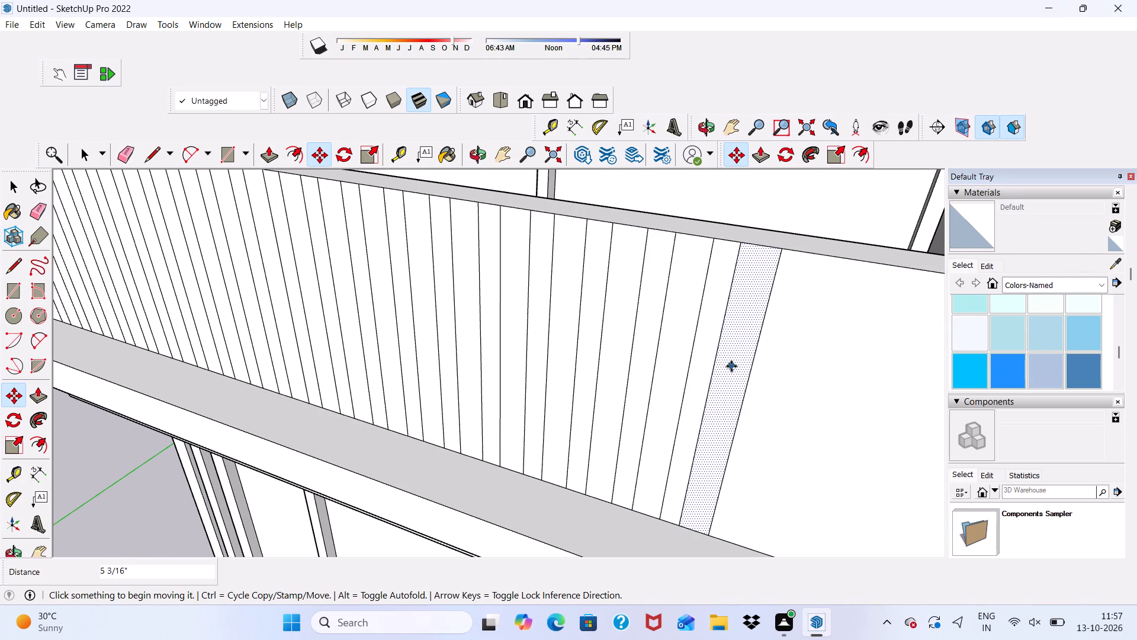
pyautogui.hotkey('shift', '*')
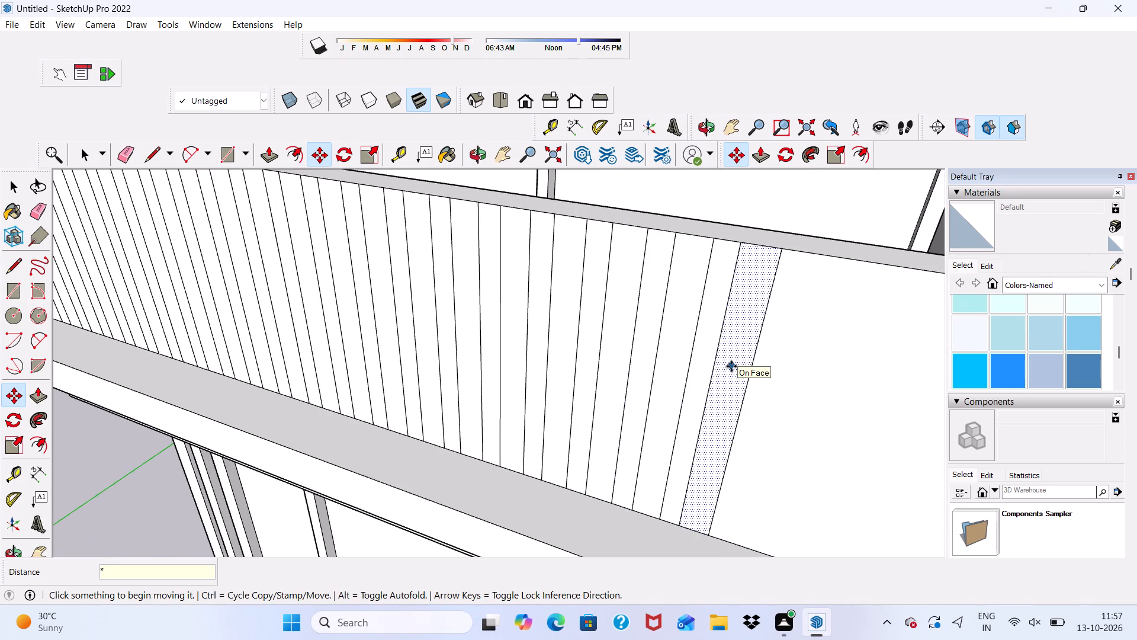
pyautogui.write('10')
pyautogui.press('Return')
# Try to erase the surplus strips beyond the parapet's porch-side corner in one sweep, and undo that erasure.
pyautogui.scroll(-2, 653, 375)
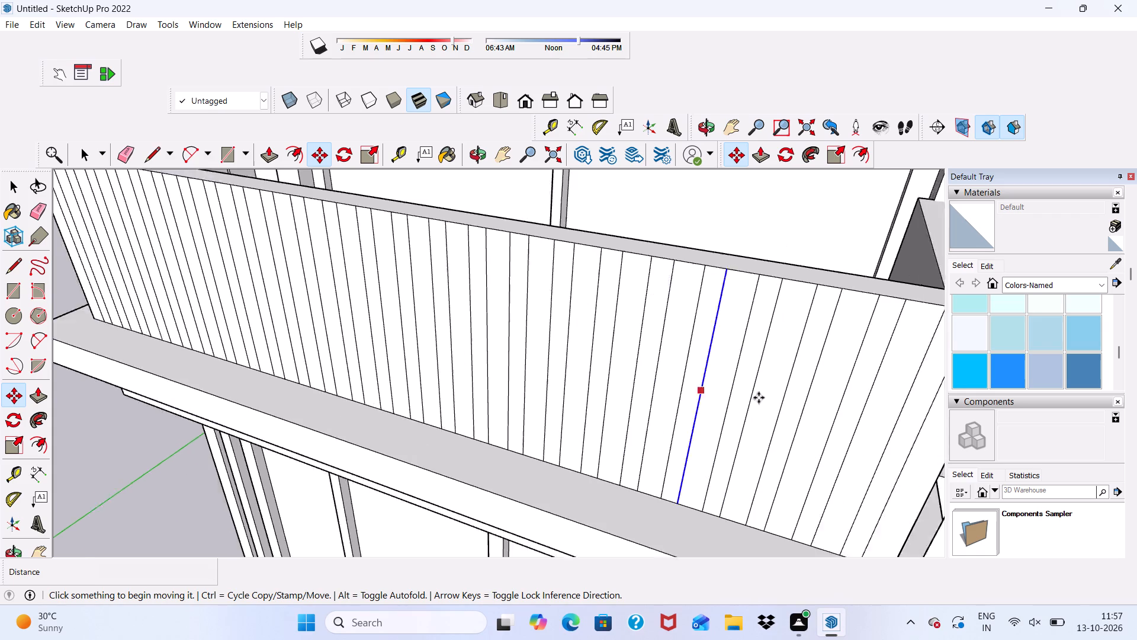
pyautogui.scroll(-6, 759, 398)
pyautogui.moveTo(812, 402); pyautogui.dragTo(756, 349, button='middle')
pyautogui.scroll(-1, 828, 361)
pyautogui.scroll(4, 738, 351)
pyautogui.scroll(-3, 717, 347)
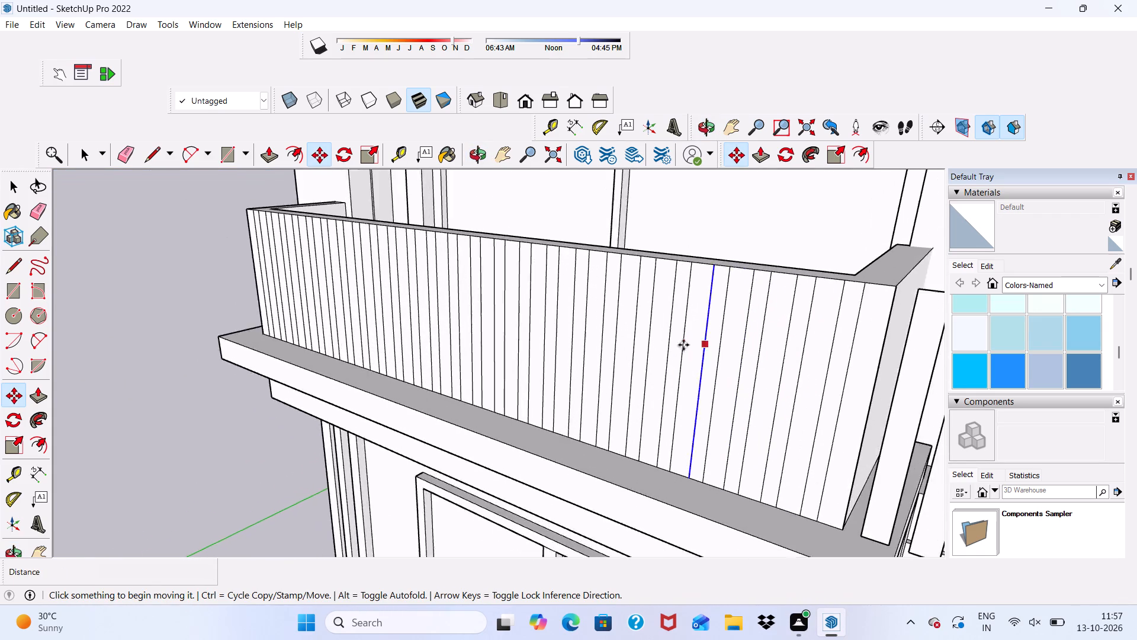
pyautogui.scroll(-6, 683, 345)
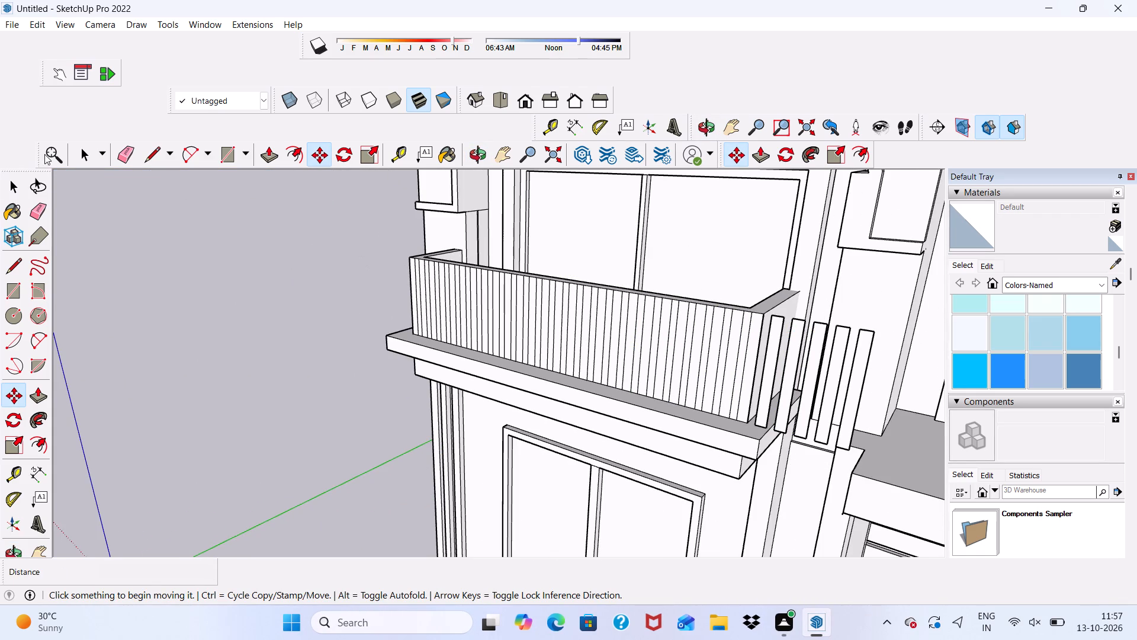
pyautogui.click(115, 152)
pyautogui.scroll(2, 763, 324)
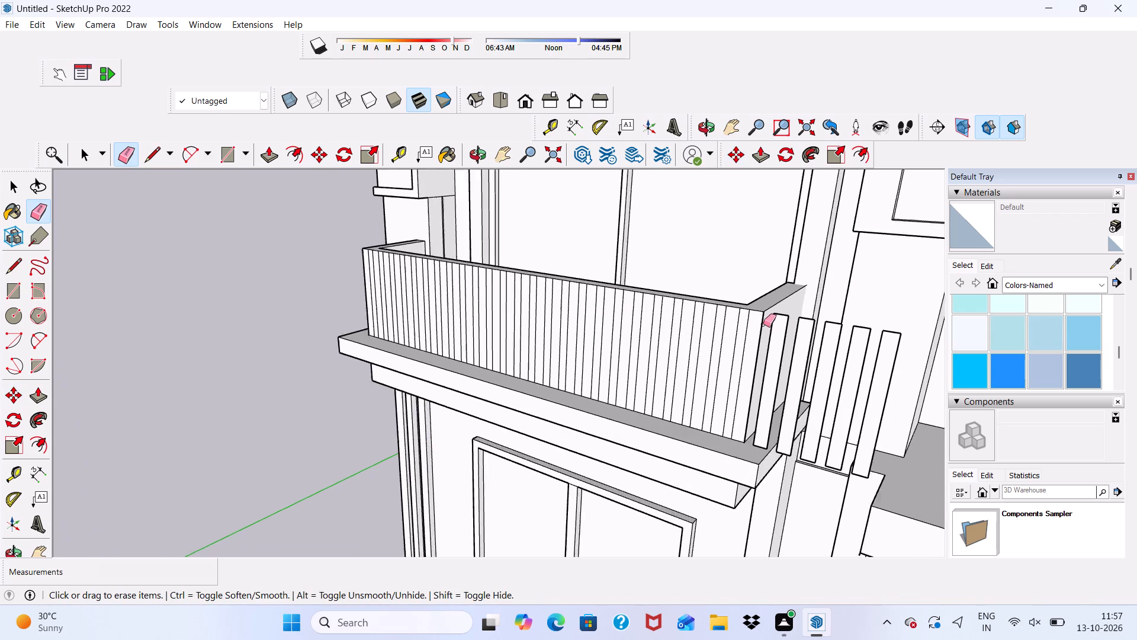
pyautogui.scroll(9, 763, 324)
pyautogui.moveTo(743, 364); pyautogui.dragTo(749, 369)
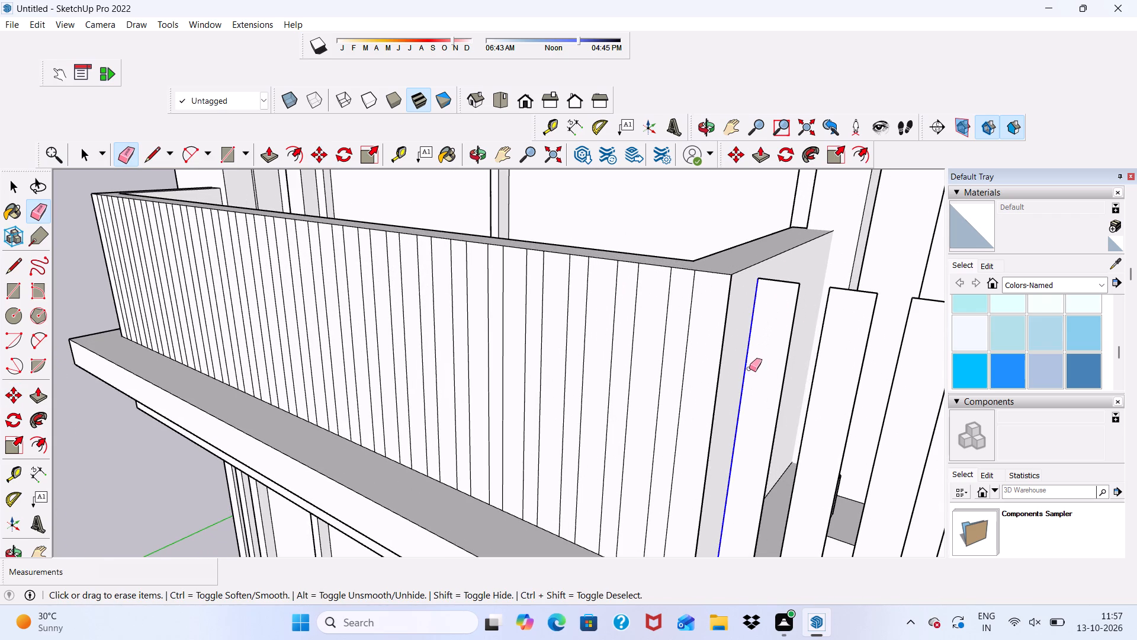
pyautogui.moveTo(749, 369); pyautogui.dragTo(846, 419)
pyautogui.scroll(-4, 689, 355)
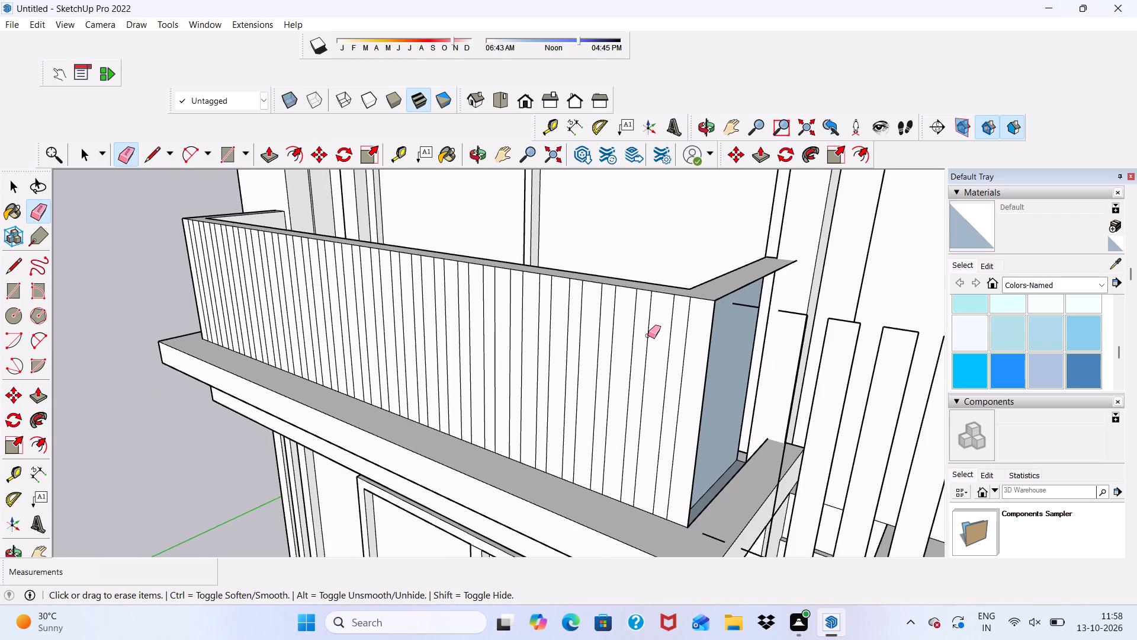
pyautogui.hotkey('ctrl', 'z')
# Erase all edges of the surplus strip nearest the parapet's porch-side corner, including its leftover bottom edge.
pyautogui.scroll(5, 721, 357)
pyautogui.scroll(2, 729, 305)
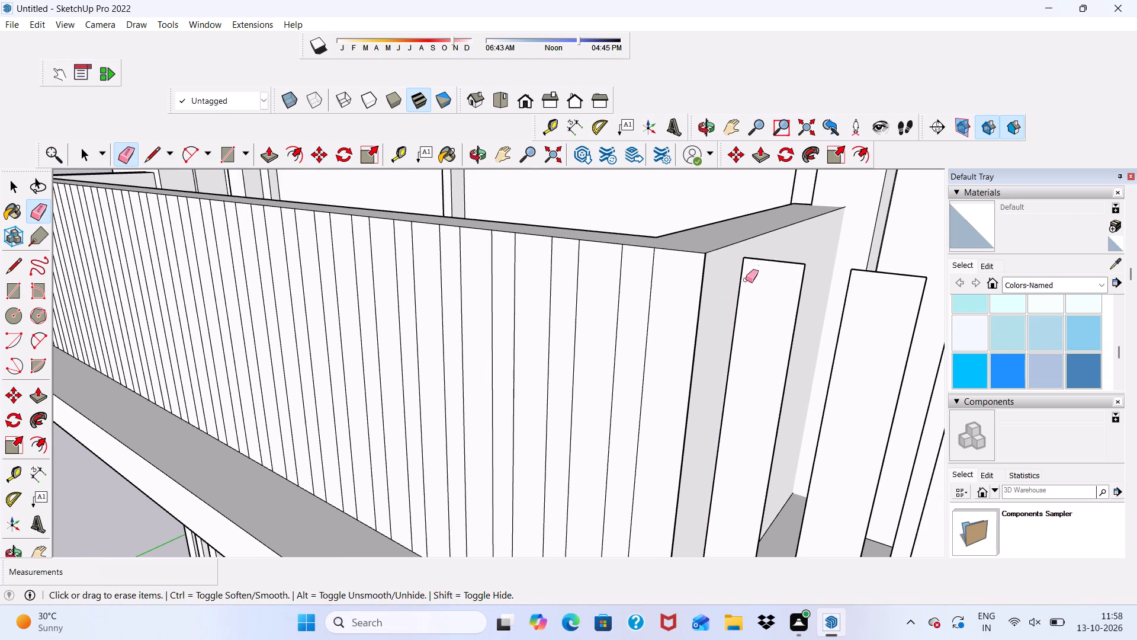
pyautogui.click(766, 260)
pyautogui.moveTo(733, 313); pyautogui.dragTo(739, 325)
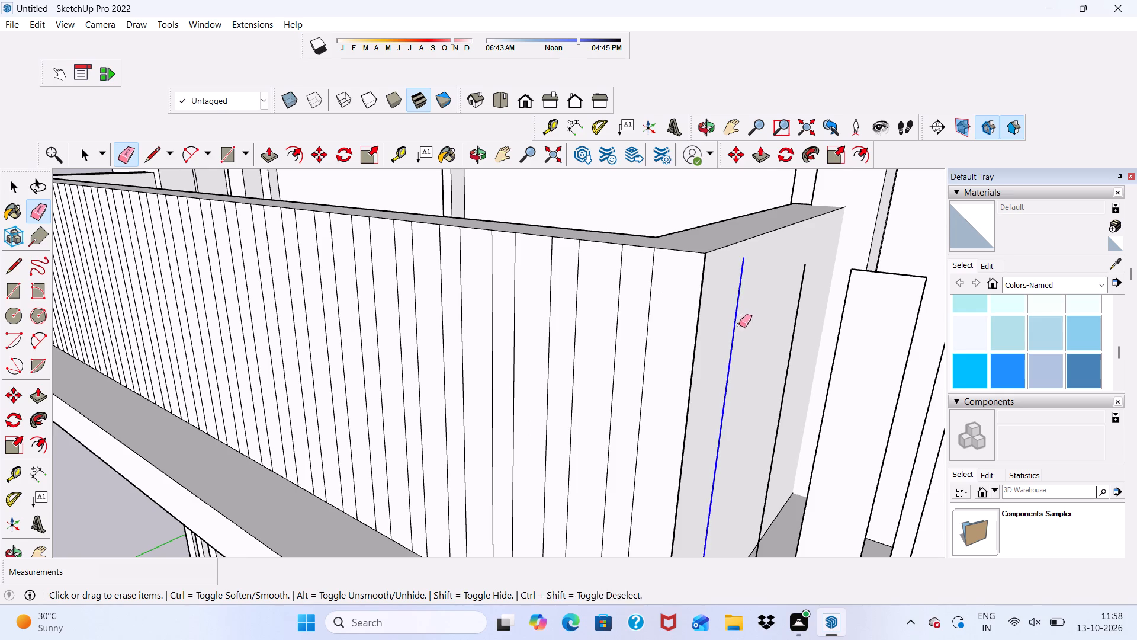
pyautogui.click(739, 325)
pyautogui.moveTo(794, 344); pyautogui.dragTo(783, 340)
pyautogui.scroll(-6, 737, 276)
pyautogui.scroll(2, 768, 408)
pyautogui.scroll(-4, 744, 350)
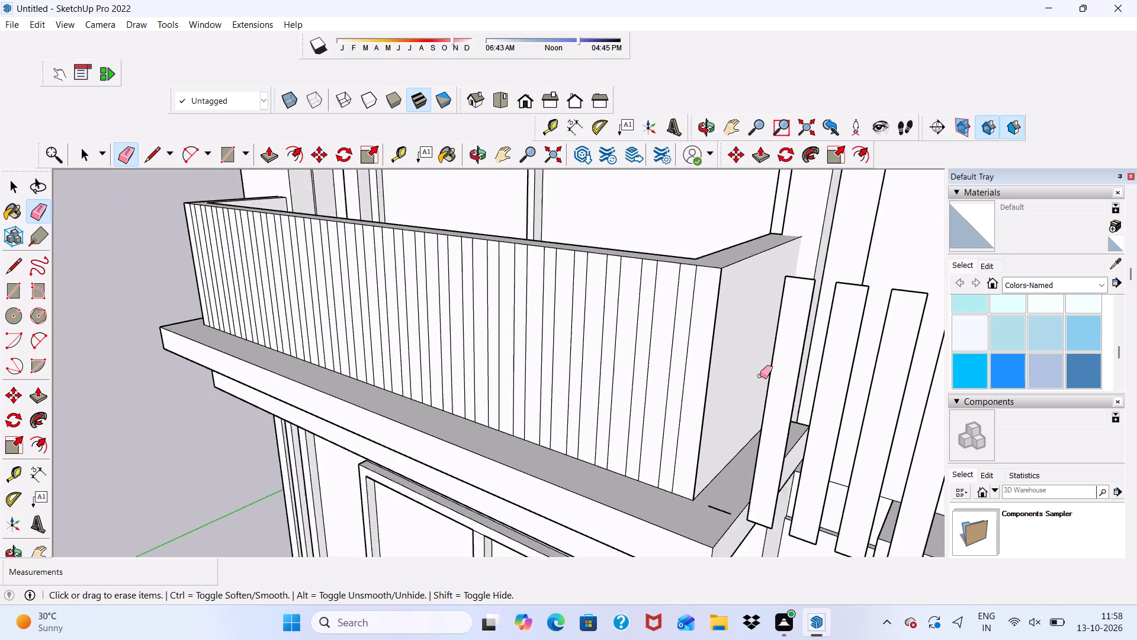
pyautogui.scroll(-2, 760, 376)
pyautogui.scroll(7, 727, 475)
pyautogui.moveTo(727, 491); pyautogui.dragTo(715, 493)
# Erase the long vertical edges of the four remaining surplus strips beyond the parapet's porch-side corner in one sweep.
pyautogui.scroll(-7, 686, 465)
pyautogui.moveTo(655, 463); pyautogui.dragTo(537, 423, button='middle')
pyautogui.scroll(1, 581, 379)
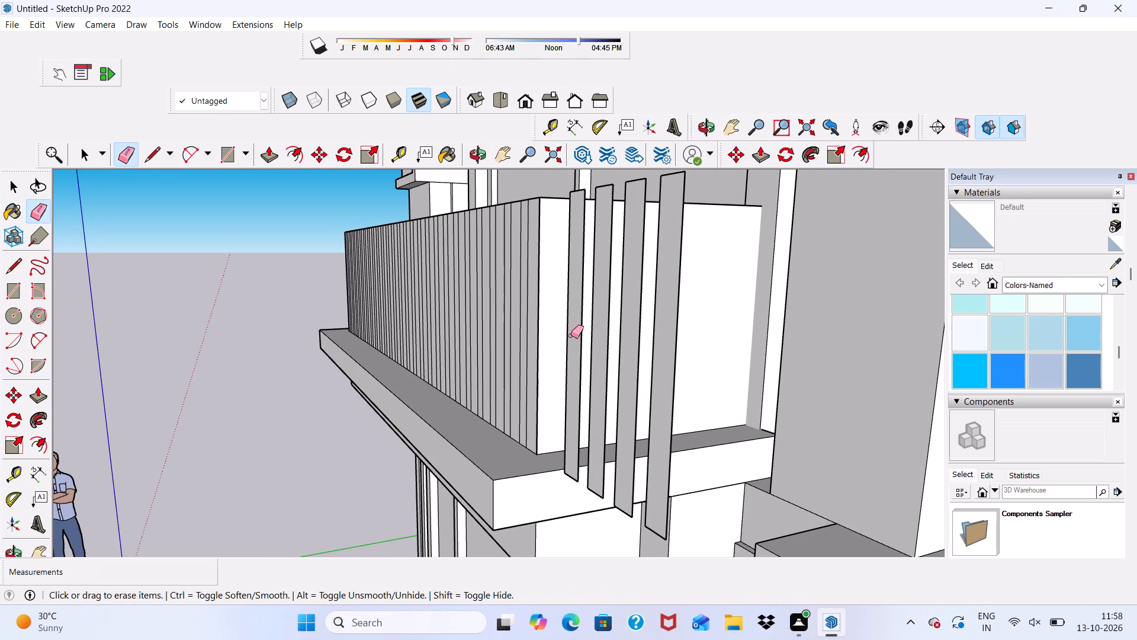
pyautogui.moveTo(564, 328); pyautogui.dragTo(657, 372)
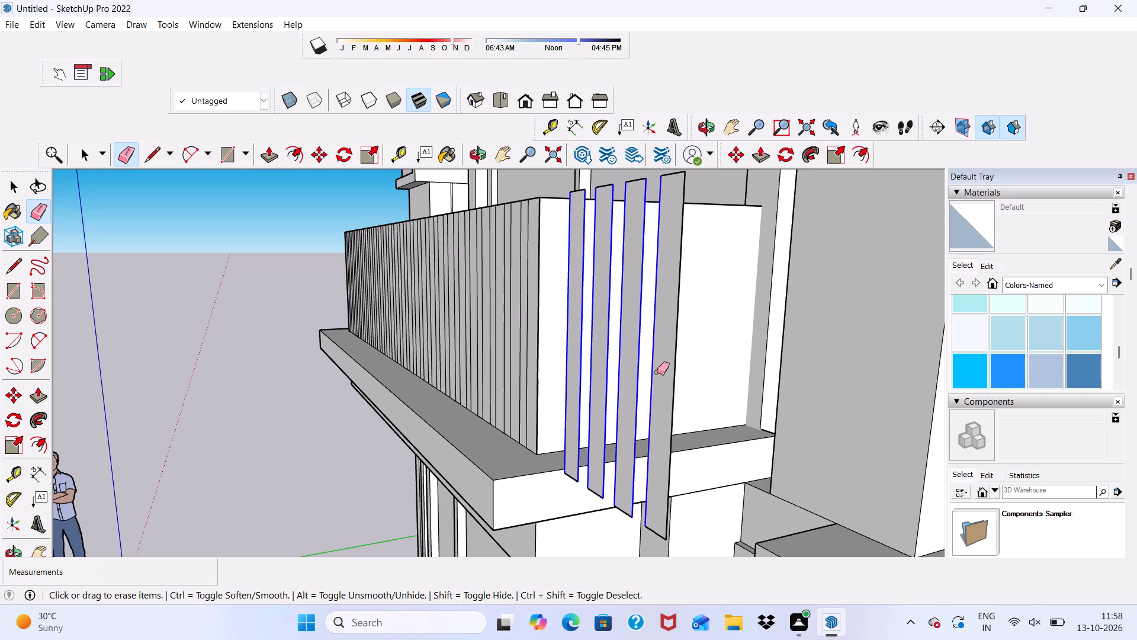
pyautogui.moveTo(657, 372); pyautogui.dragTo(679, 387)
pyautogui.doubleClick(679, 387)
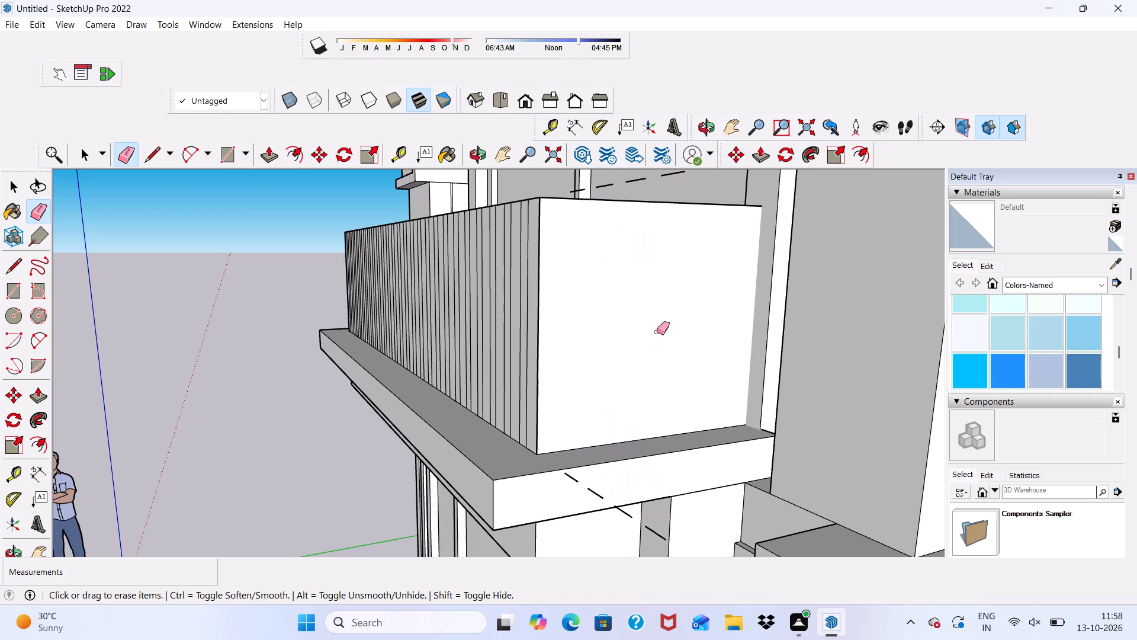
# Erase the four leftover top edges of the surplus strips near the top of the balcony's porch-side parapet.
pyautogui.scroll(-5, 660, 338)
pyautogui.scroll(2, 675, 389)
pyautogui.scroll(-7, 669, 370)
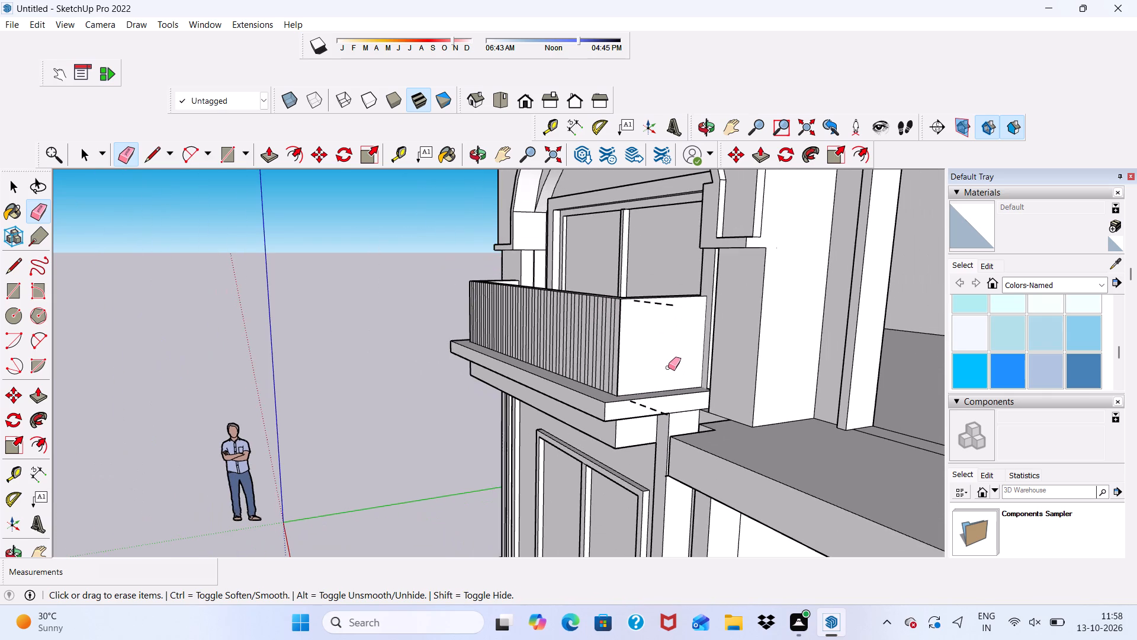
pyautogui.scroll(4, 670, 320)
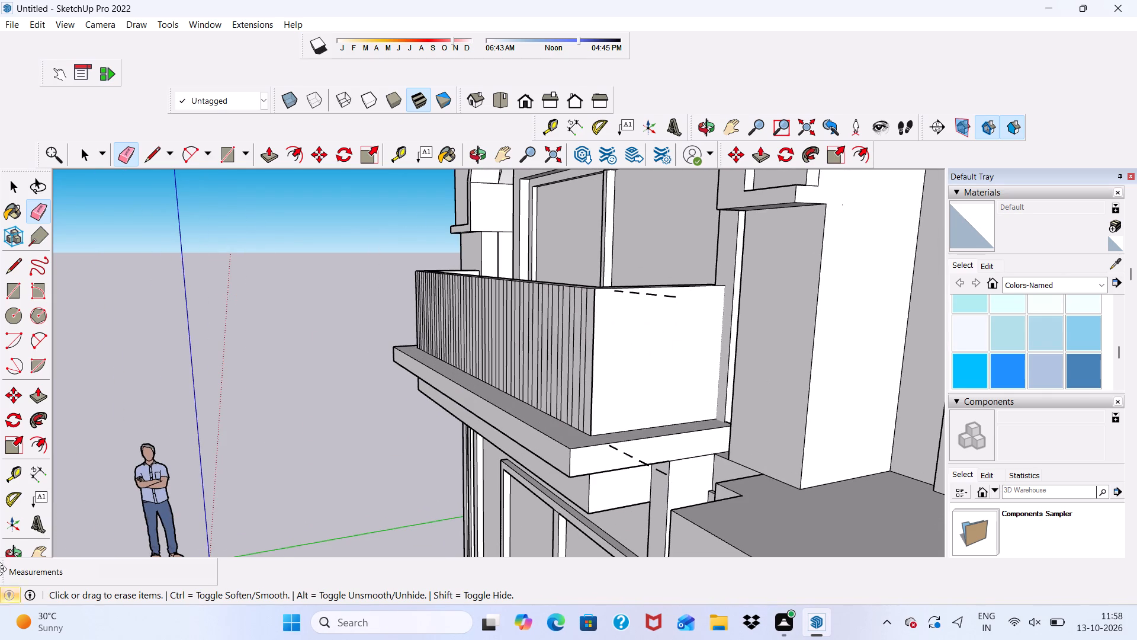
pyautogui.scroll(6, 677, 309)
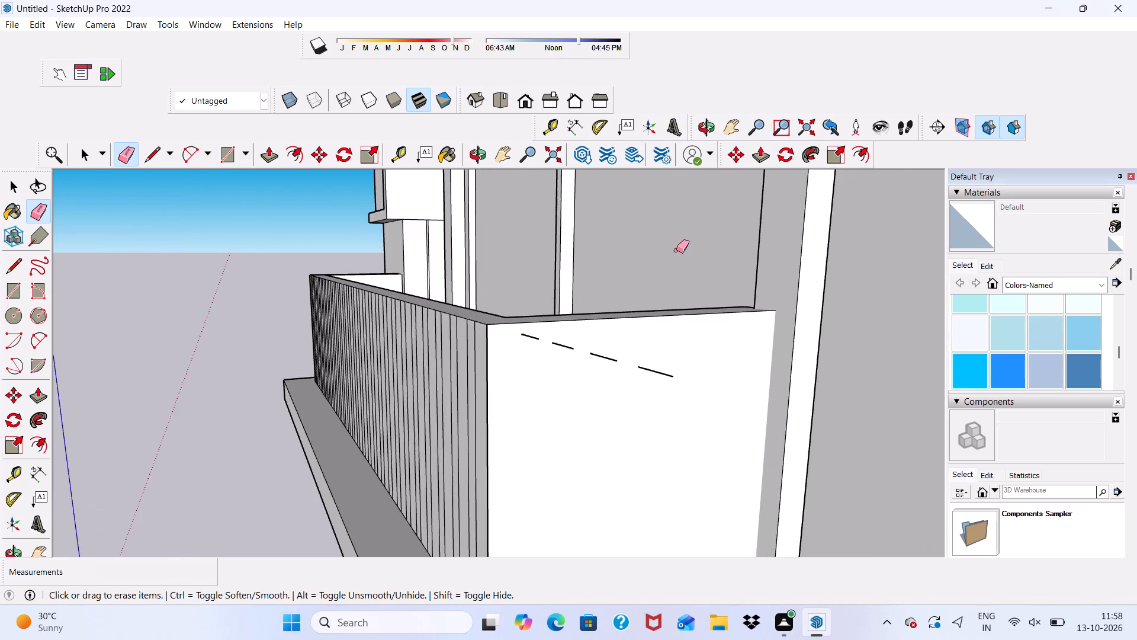
pyautogui.scroll(5, 658, 345)
pyautogui.moveTo(635, 437); pyautogui.dragTo(631, 446)
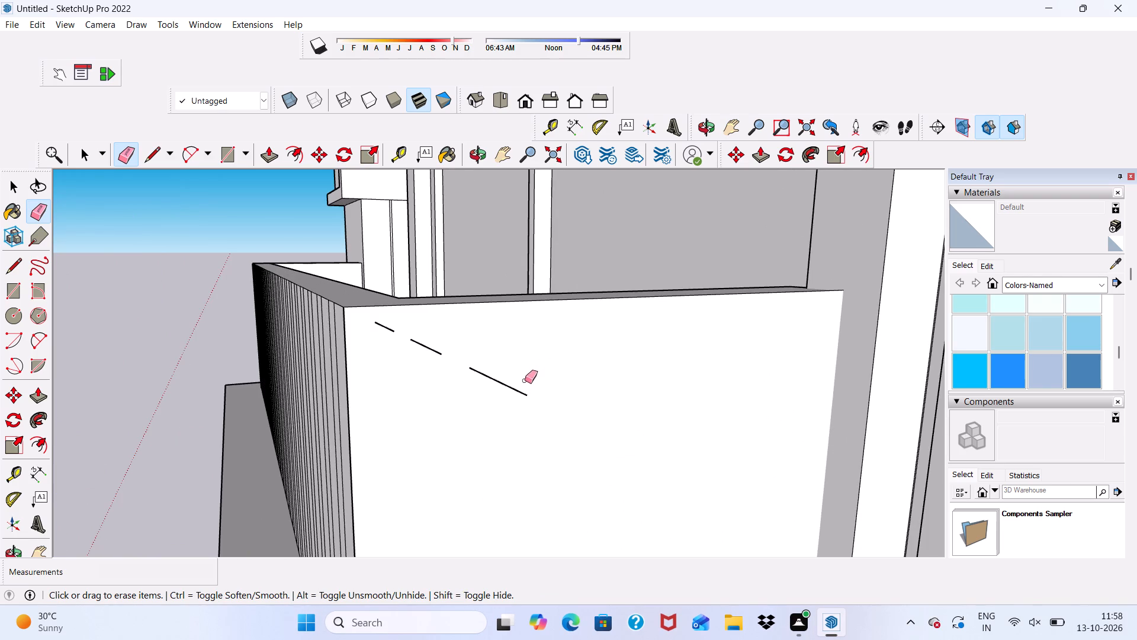
pyautogui.moveTo(516, 387); pyautogui.dragTo(508, 390)
pyautogui.moveTo(428, 345); pyautogui.dragTo(422, 350)
pyautogui.click(383, 328)
# Erase the two leftover bottom strip edges nearest the balcony slab's porch-side corner.
pyautogui.scroll(-10, 413, 343)
pyautogui.moveTo(587, 313); pyautogui.dragTo(683, 312, button='middle')
pyautogui.scroll(7, 635, 510)
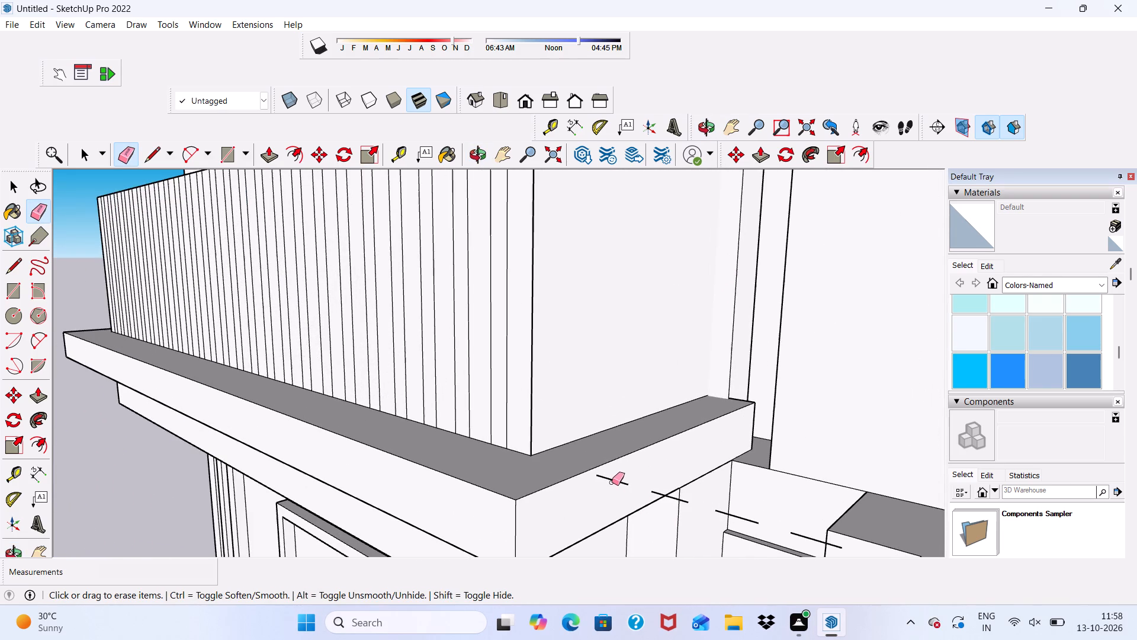
pyautogui.click(612, 482)
pyautogui.click(672, 497)
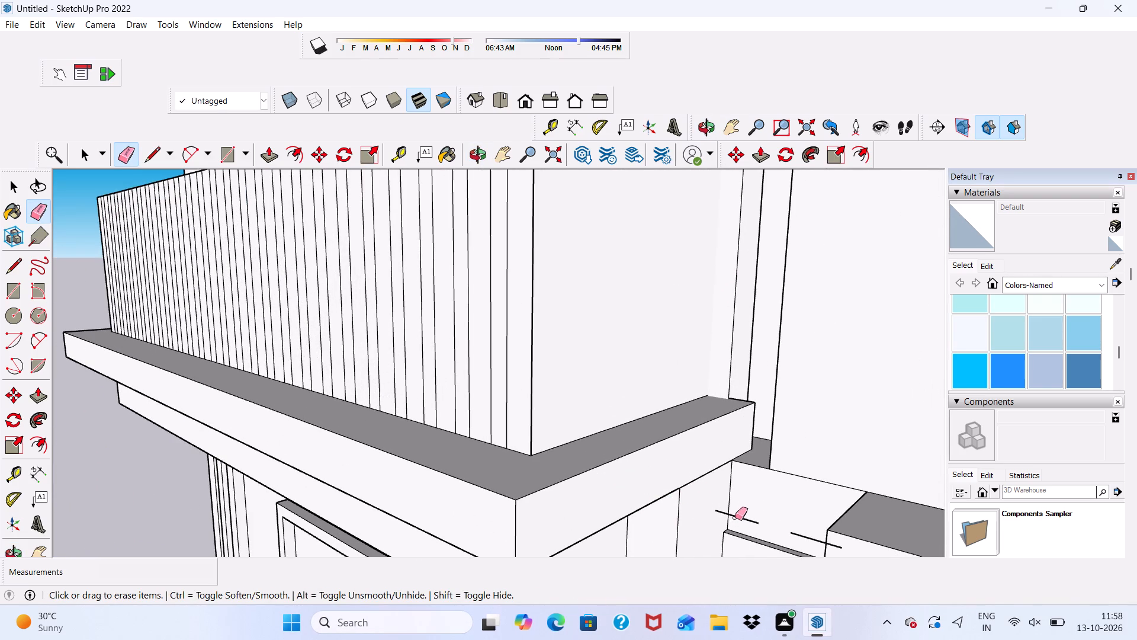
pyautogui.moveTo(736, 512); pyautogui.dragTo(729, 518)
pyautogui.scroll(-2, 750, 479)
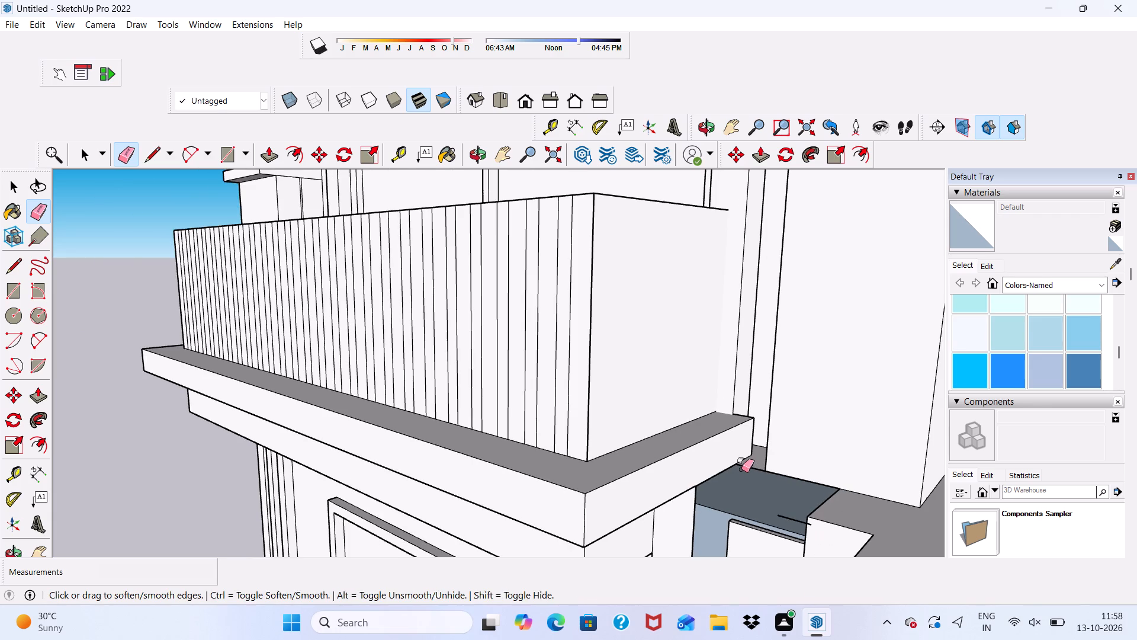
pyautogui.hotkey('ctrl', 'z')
# Erase the remaining two leftover bottom strip edges farther out towards the porch.
pyautogui.scroll(5, 743, 495)
pyautogui.click(724, 517)
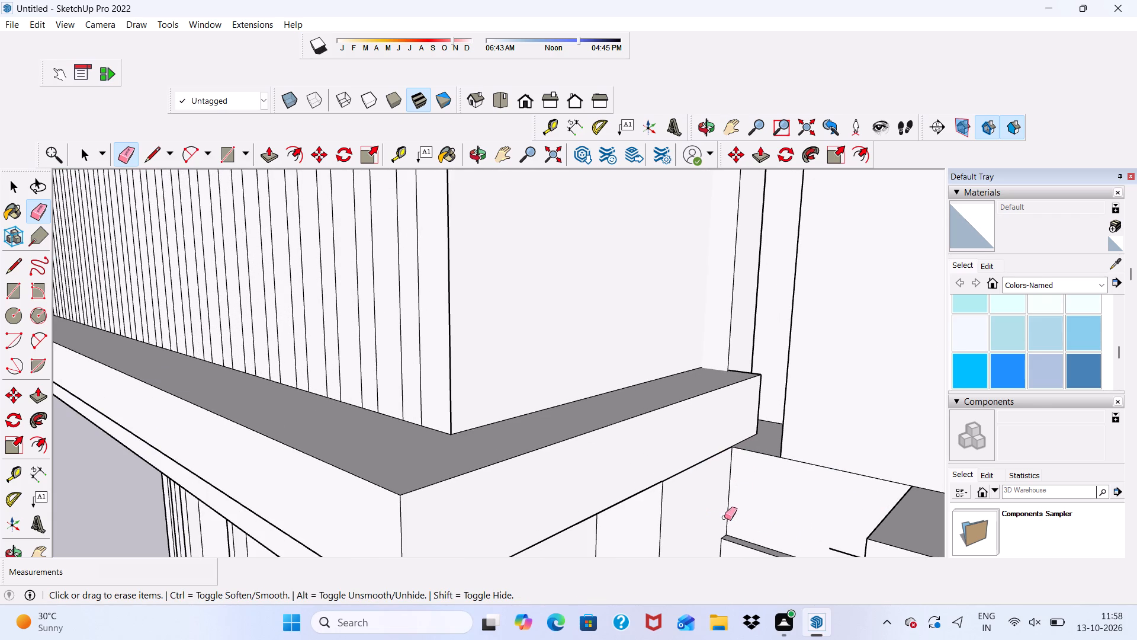
pyautogui.scroll(-15, 834, 533)
pyautogui.scroll(14, 819, 508)
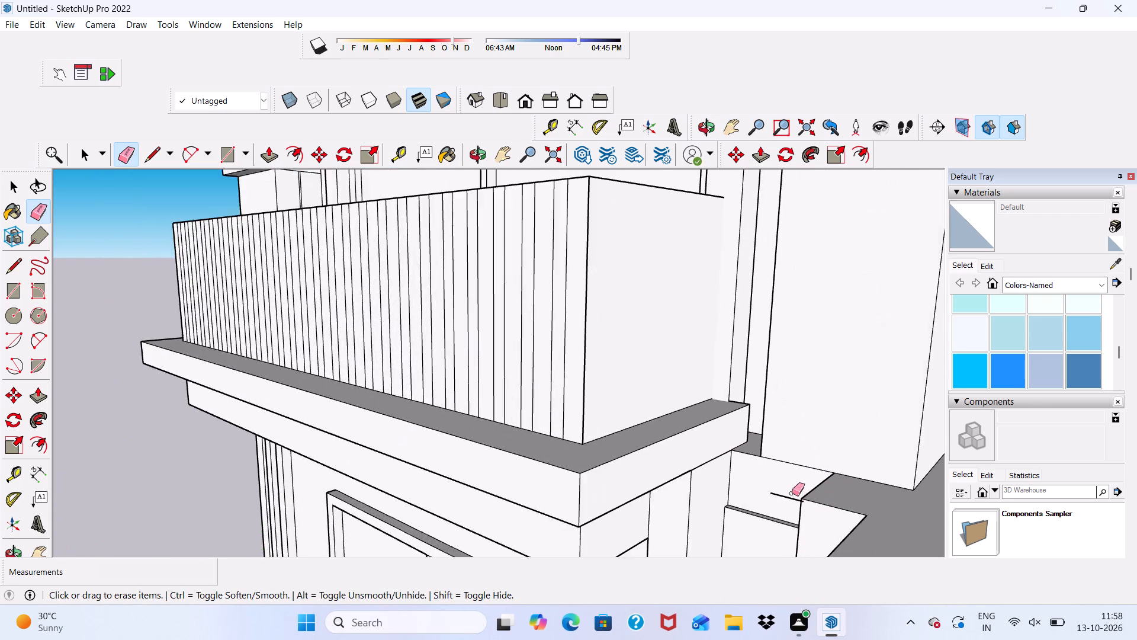
pyautogui.scroll(4, 792, 493)
pyautogui.click(781, 505)
pyautogui.press('space')
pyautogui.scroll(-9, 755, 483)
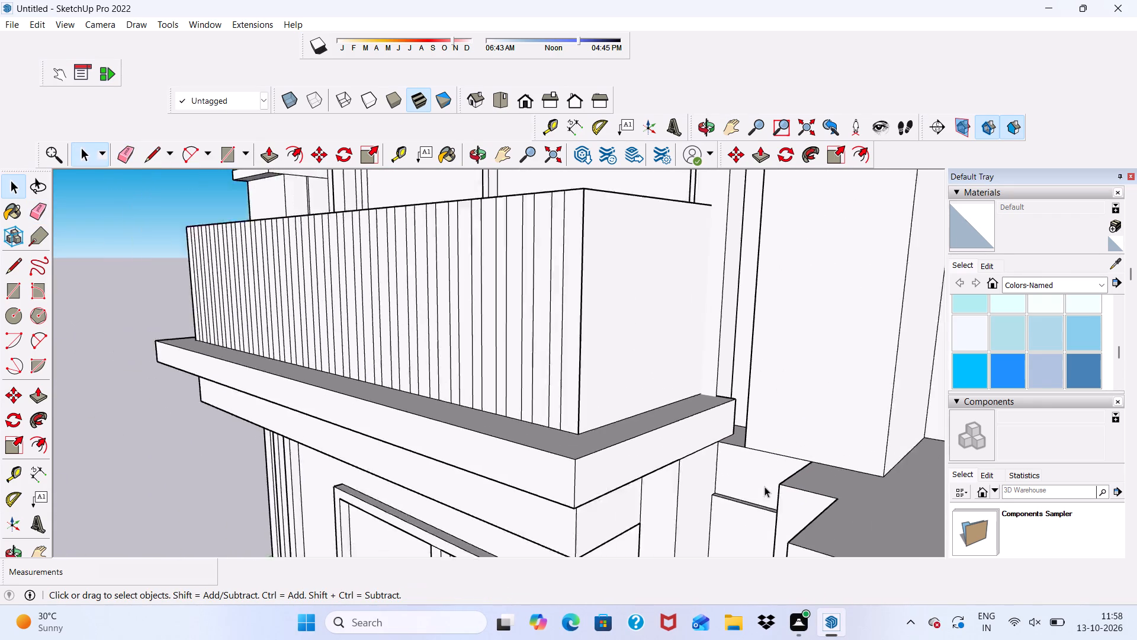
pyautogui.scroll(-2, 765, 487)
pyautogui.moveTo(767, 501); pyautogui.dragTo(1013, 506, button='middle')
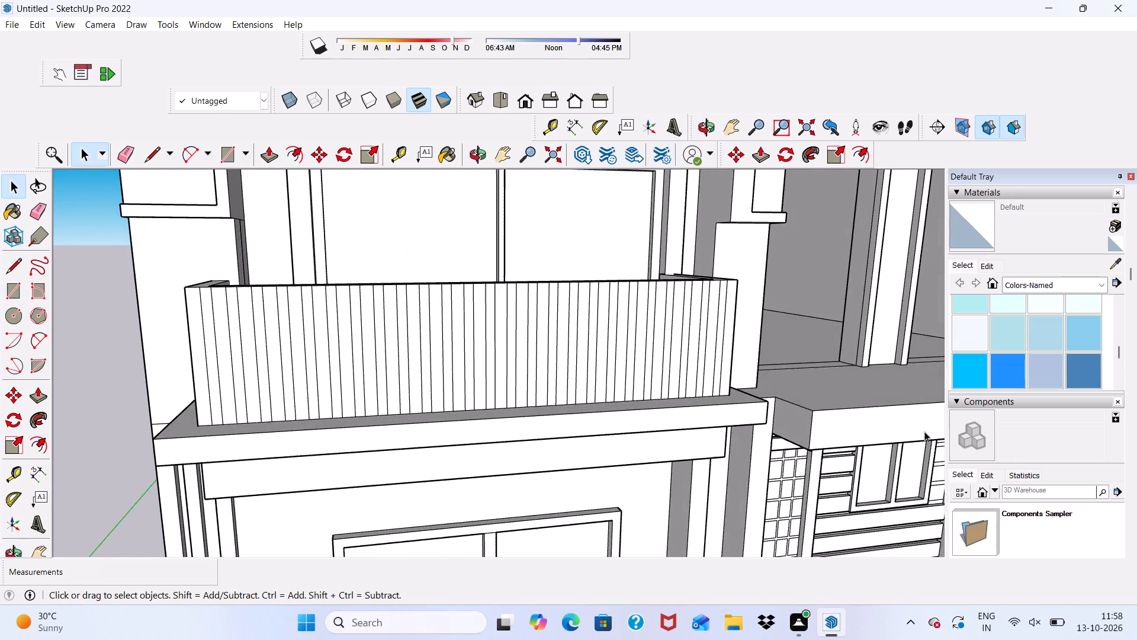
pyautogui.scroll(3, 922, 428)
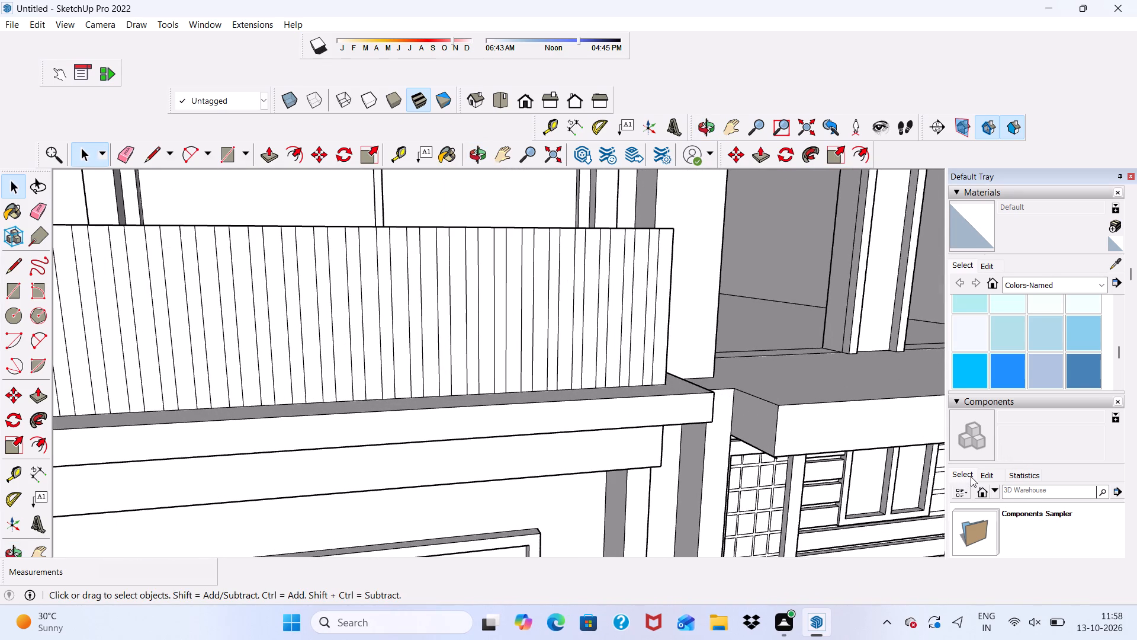
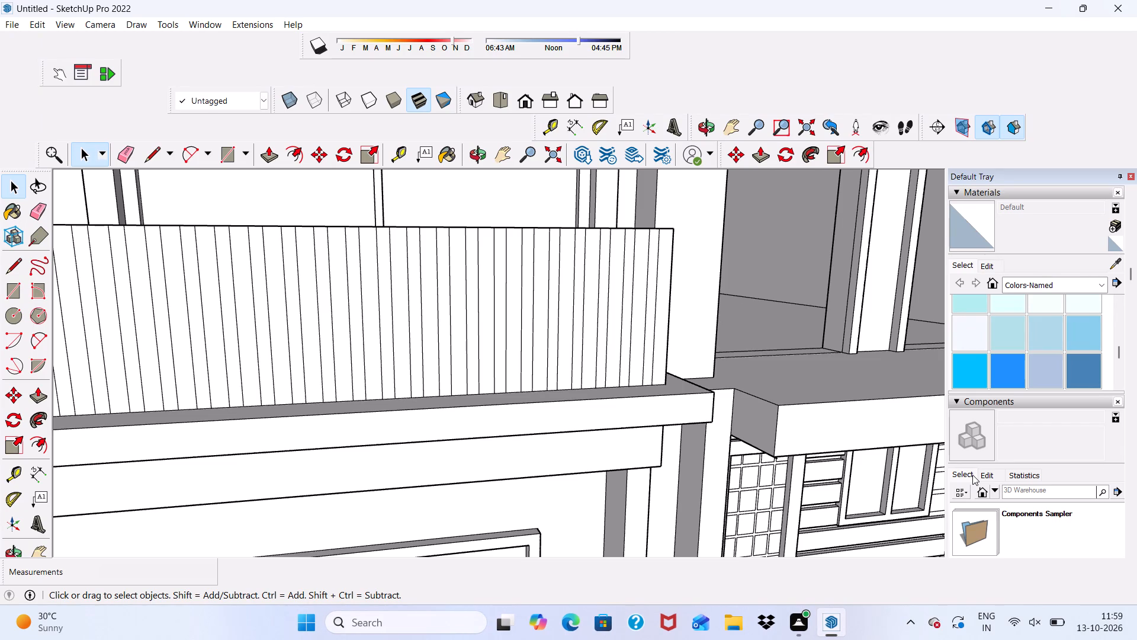
# Examine the house's front façade, including the balcony, the arched openings and the open top of the upper storey.
pyautogui.scroll(-16, 982, 518)
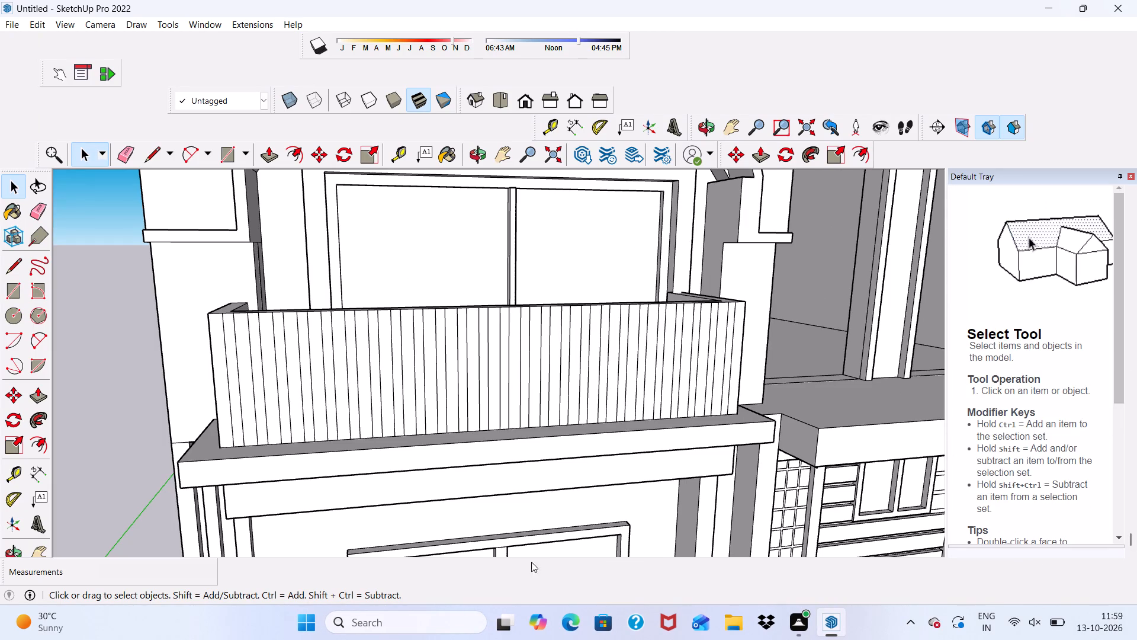
pyautogui.scroll(-14, 521, 351)
pyautogui.moveTo(706, 409); pyautogui.dragTo(506, 417, button='middle')
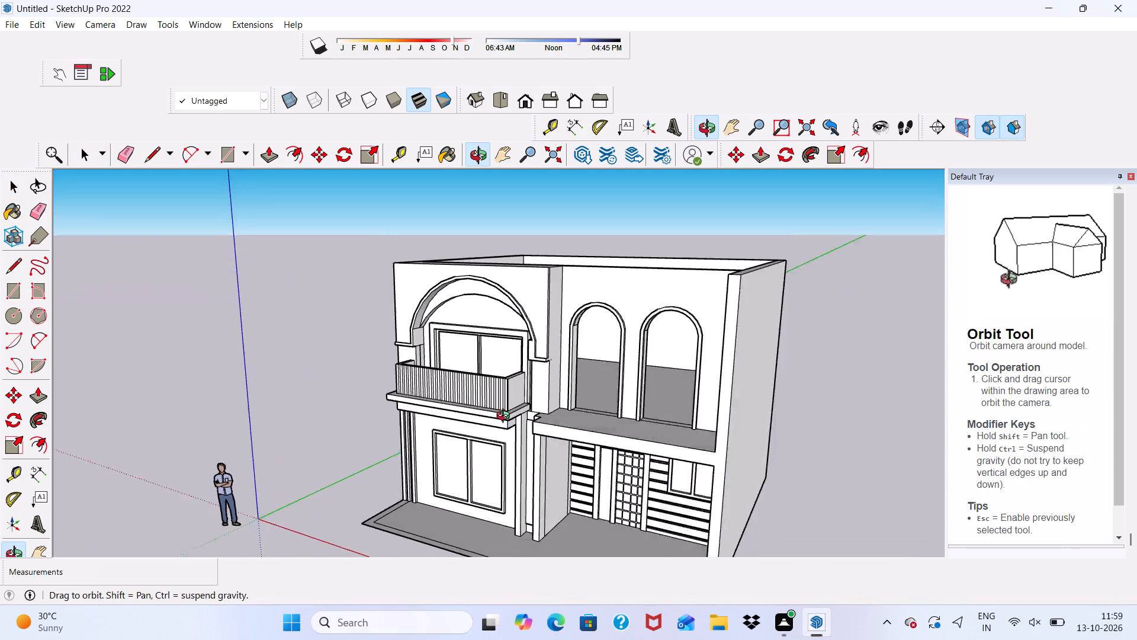
pyautogui.moveTo(506, 417); pyautogui.dragTo(491, 423, button='middle')
pyautogui.scroll(6, 693, 301)
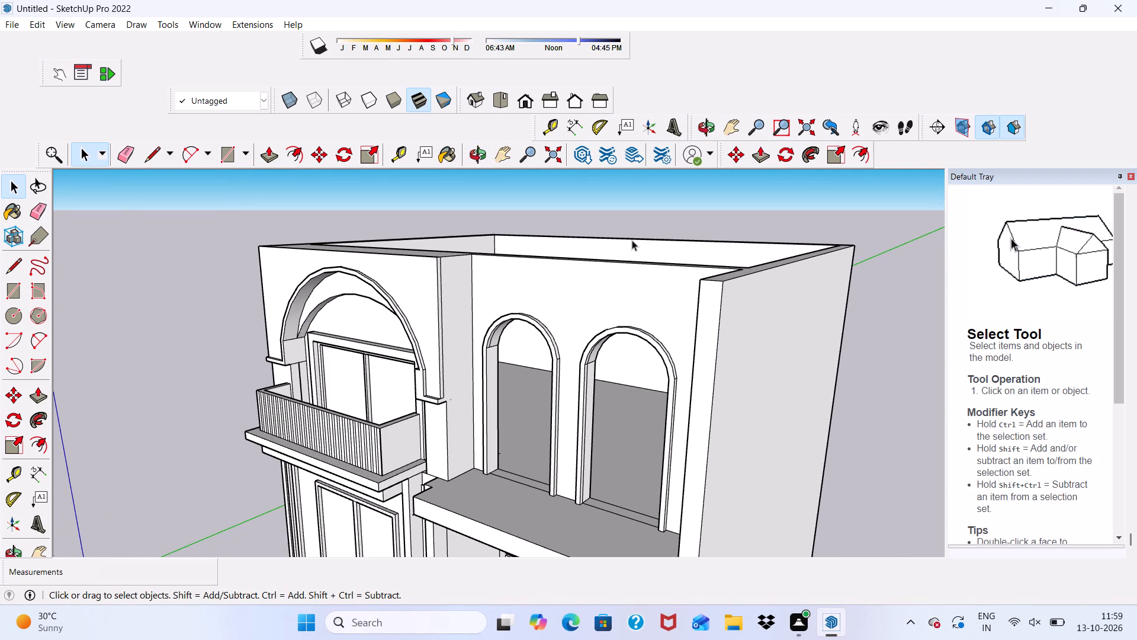
pyautogui.scroll(2, 624, 174)
pyautogui.scroll(-2, 594, 104)
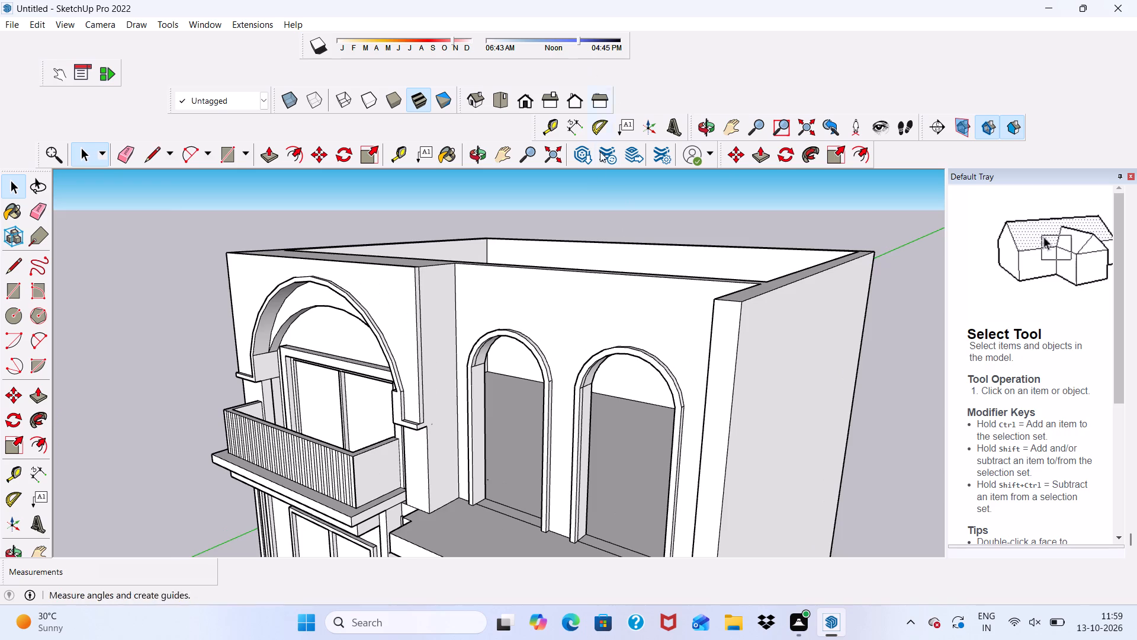
pyautogui.scroll(-3, 600, 152)
pyautogui.moveTo(528, 257); pyautogui.dragTo(673, 217, button='middle')
pyautogui.scroll(5, 590, 268)
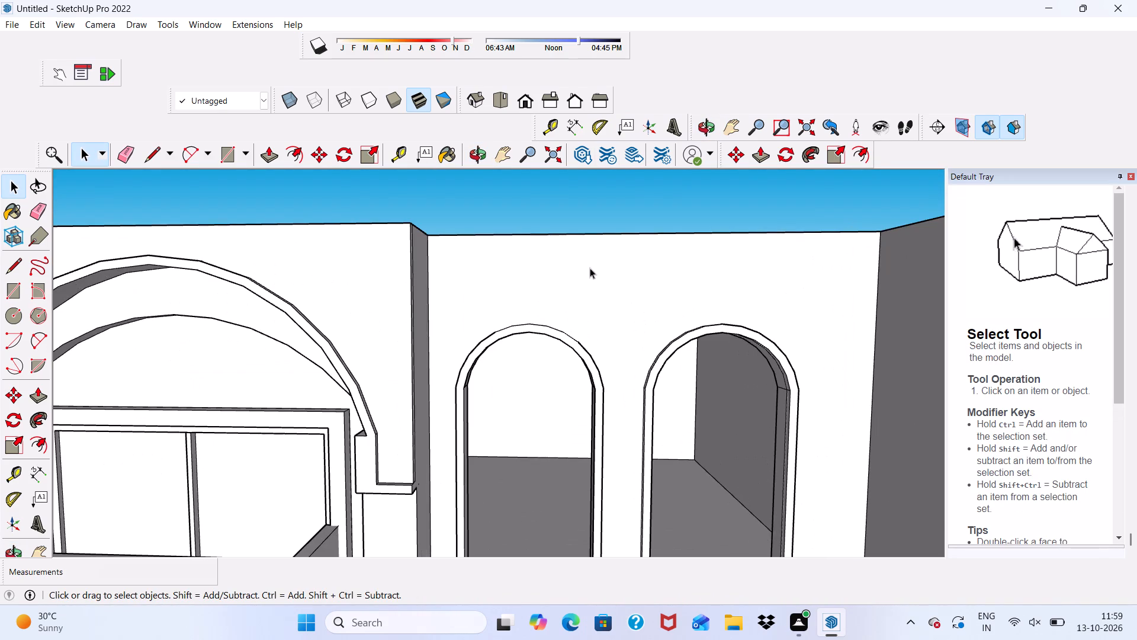
pyautogui.scroll(-7, 583, 251)
pyautogui.moveTo(559, 241); pyautogui.dragTo(512, 231, button='middle')
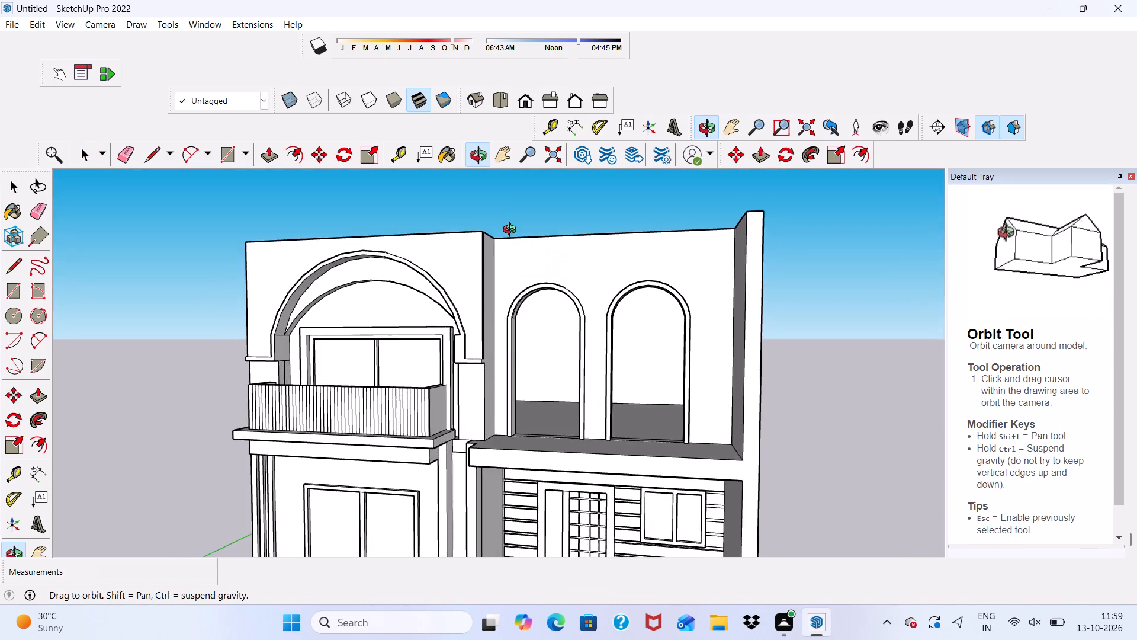
pyautogui.moveTo(512, 231); pyautogui.dragTo(599, 243, button='middle')
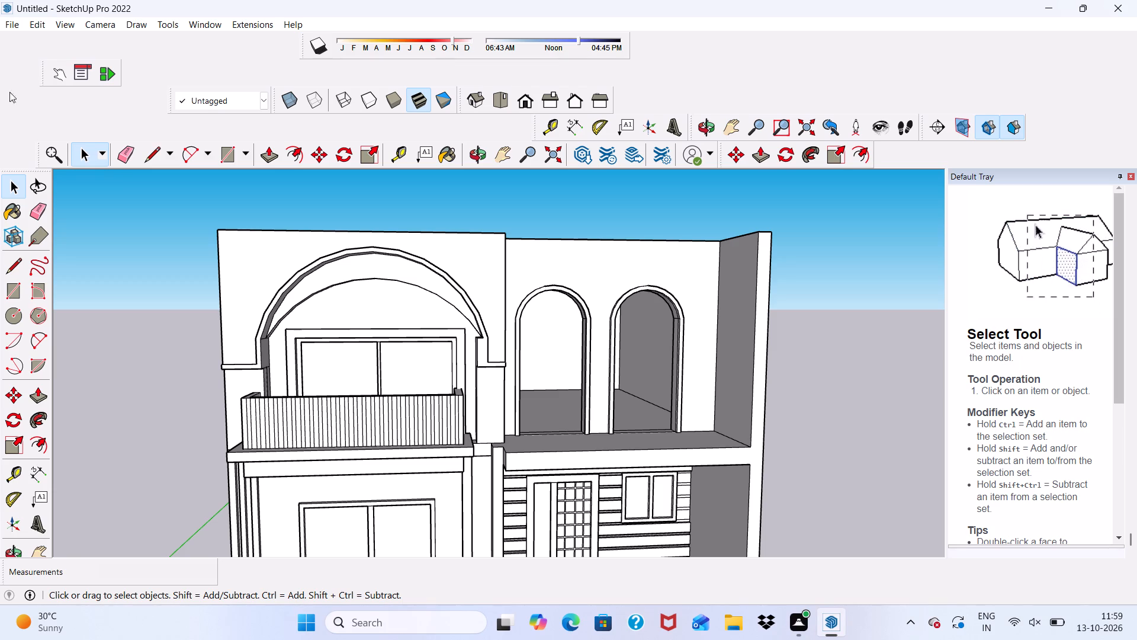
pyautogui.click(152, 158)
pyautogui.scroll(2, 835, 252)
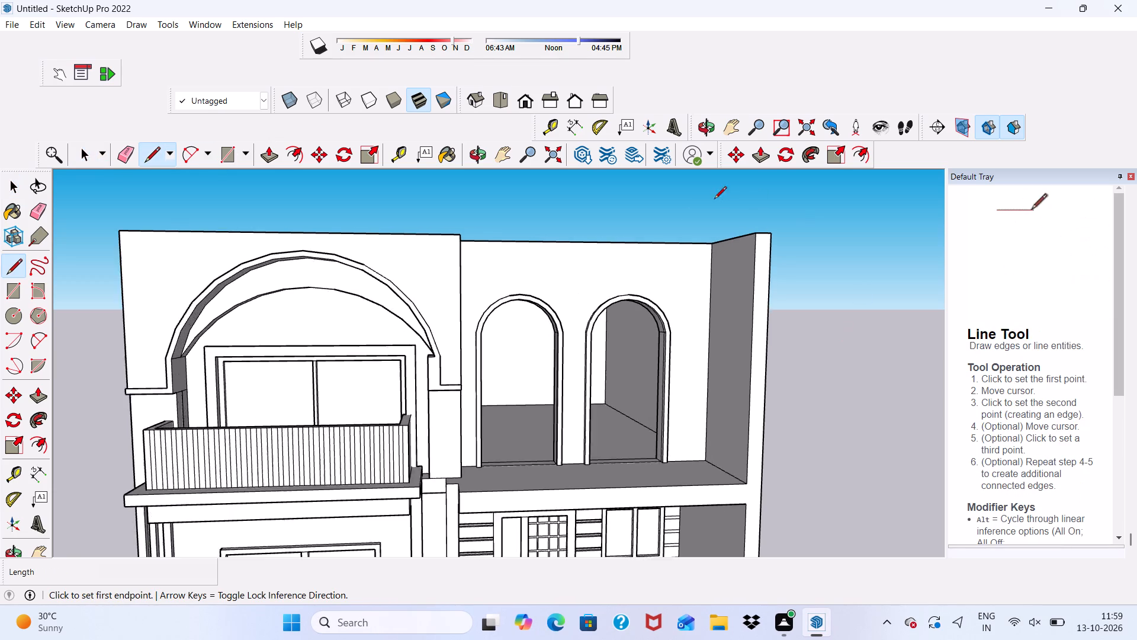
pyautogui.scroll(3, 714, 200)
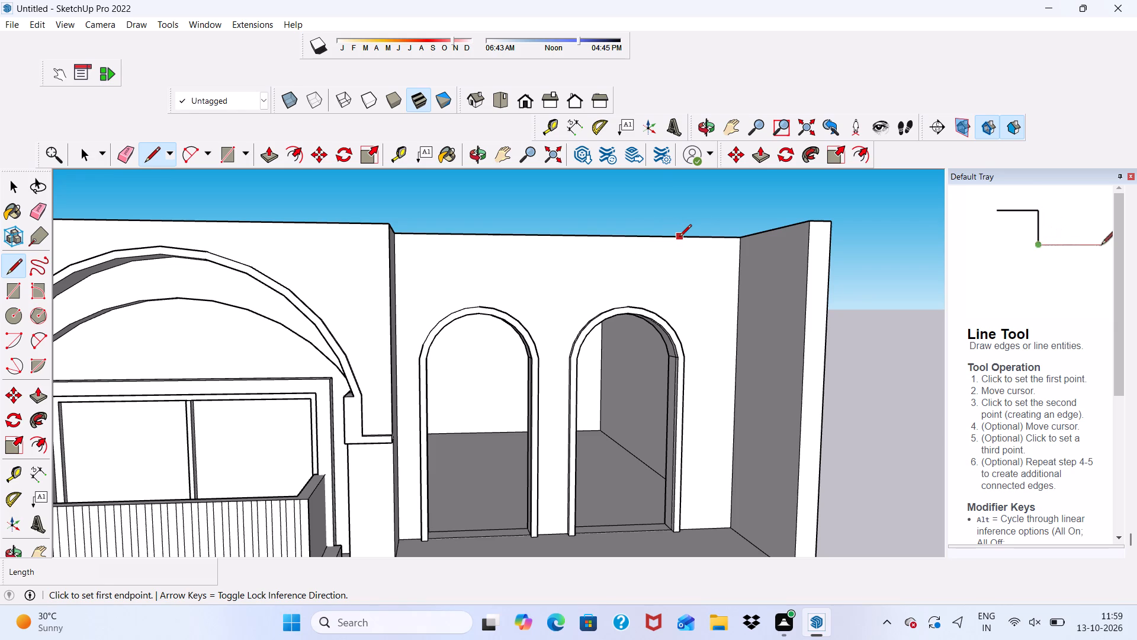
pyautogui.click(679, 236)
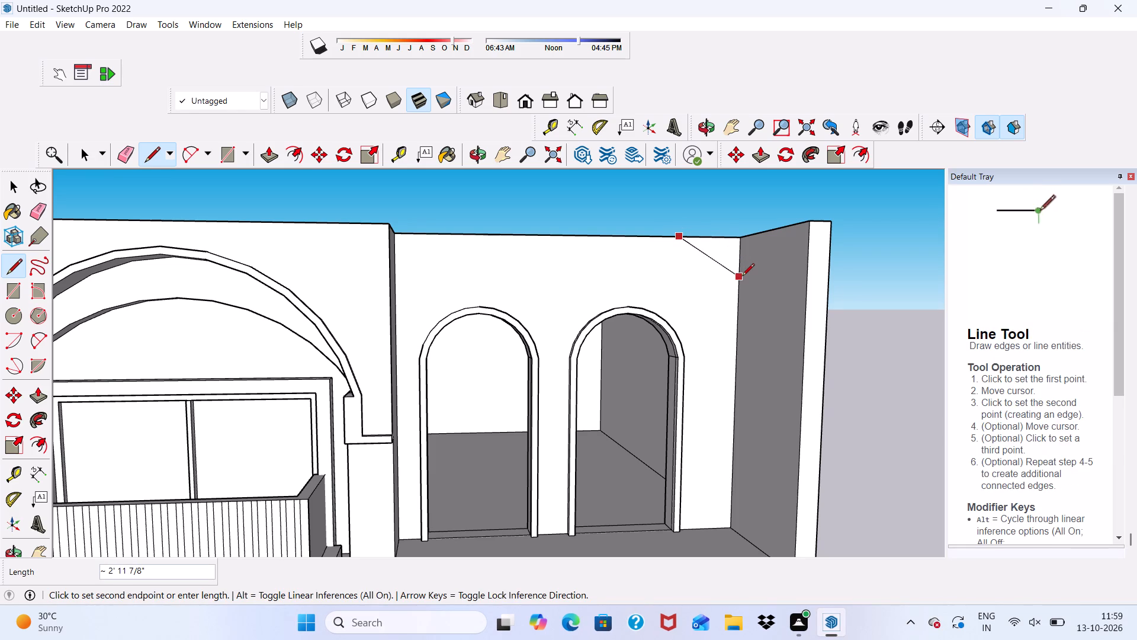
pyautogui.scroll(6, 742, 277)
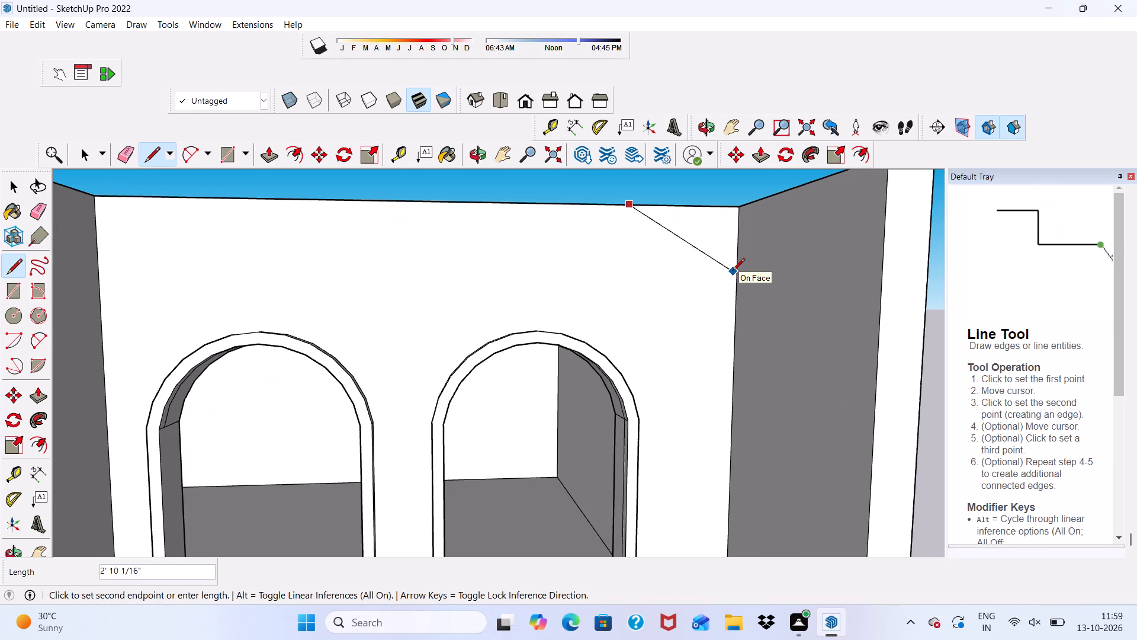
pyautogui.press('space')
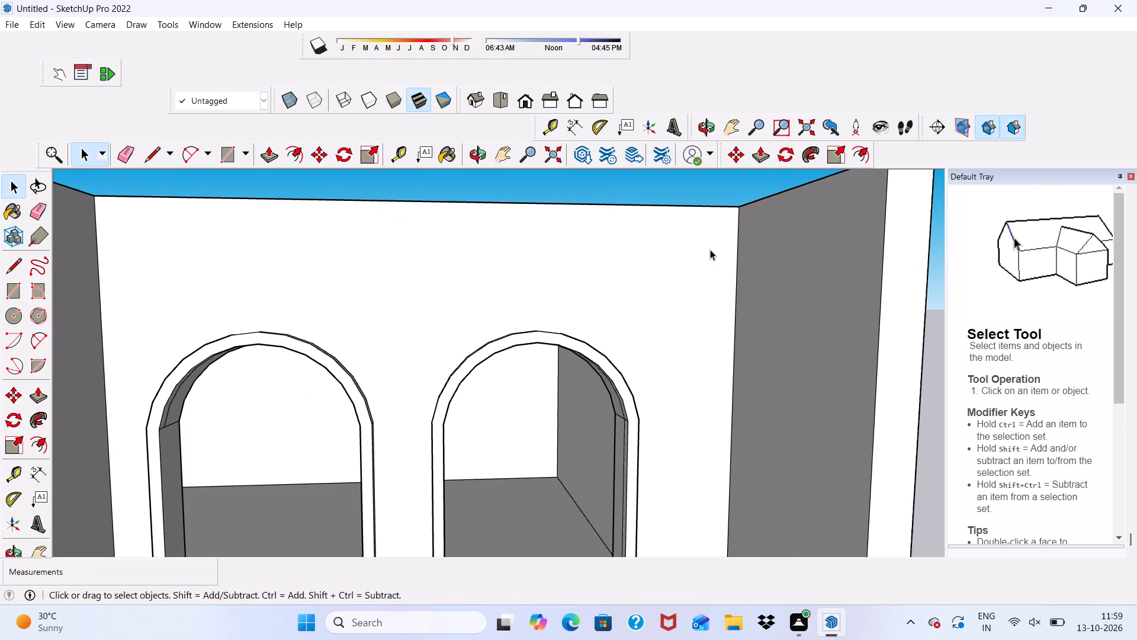
# Draw a diagonal line about 1' 9" long across the upper corner of the wall with the arched openings and select the resulting triangular face.
pyautogui.press('l')
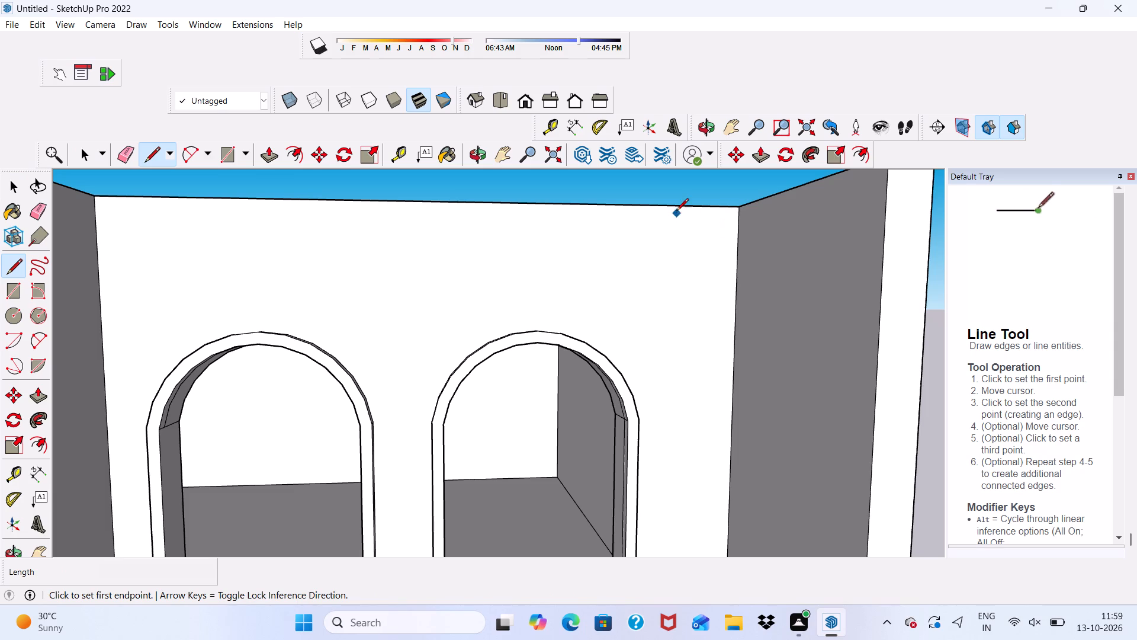
pyautogui.click(686, 209)
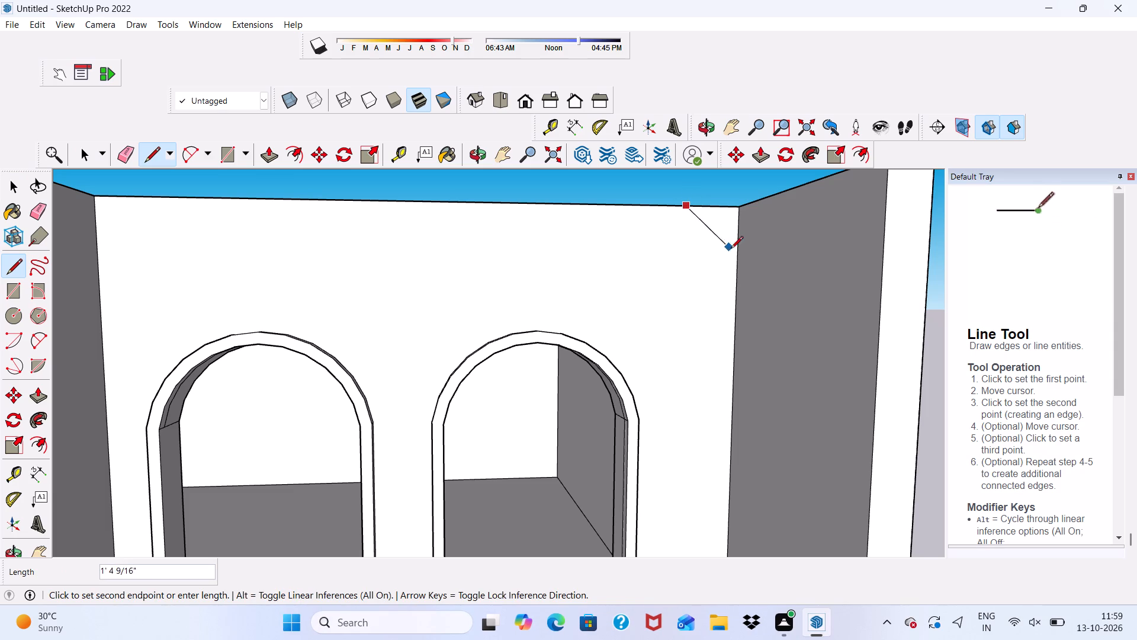
pyautogui.click(738, 260)
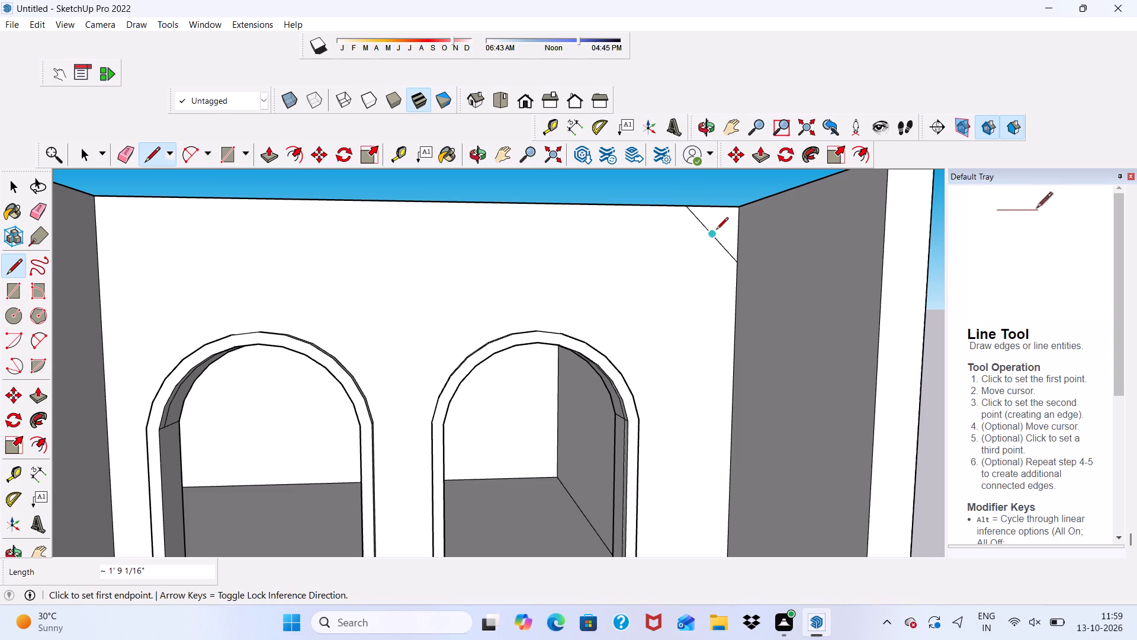
pyautogui.press('space')
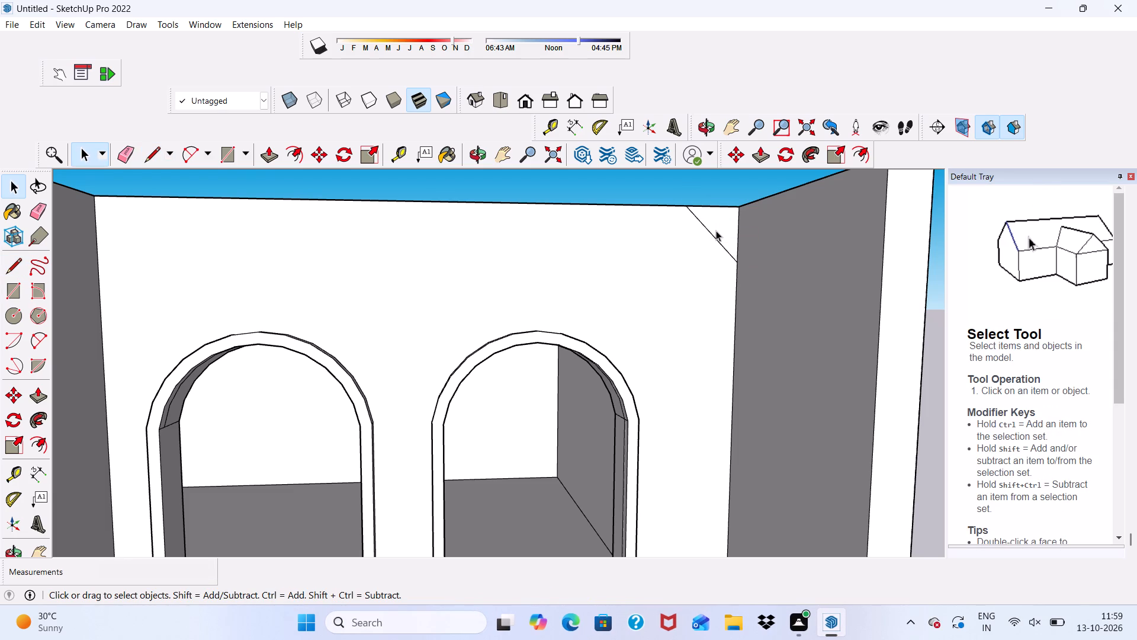
pyautogui.scroll(-3, 782, 258)
pyautogui.moveTo(778, 263); pyautogui.dragTo(724, 332, button='middle')
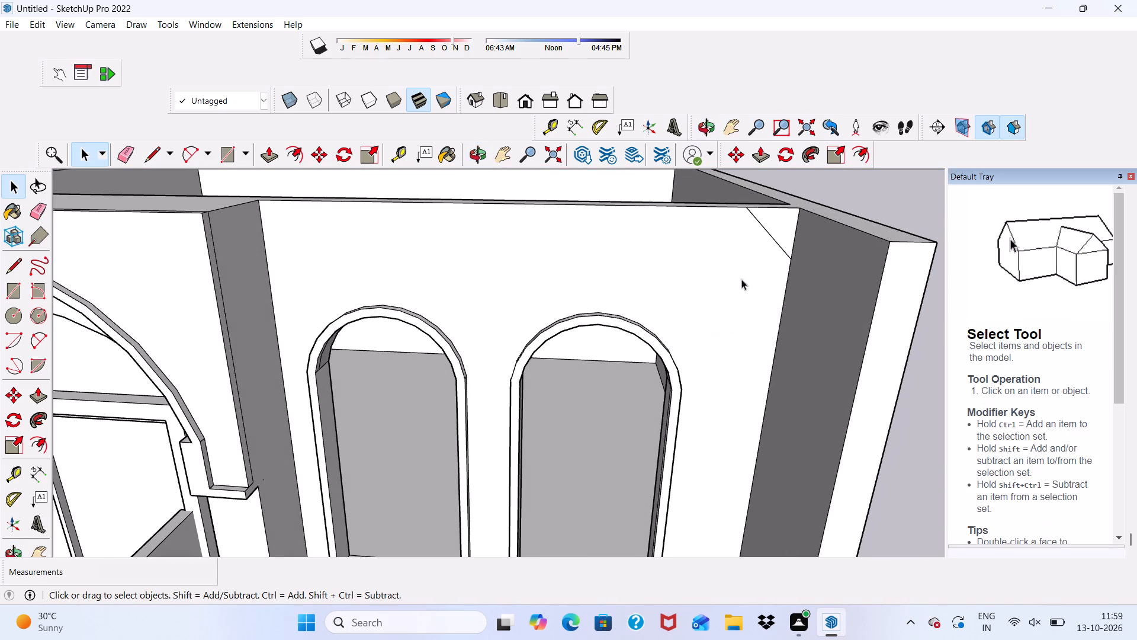
pyautogui.click(778, 223)
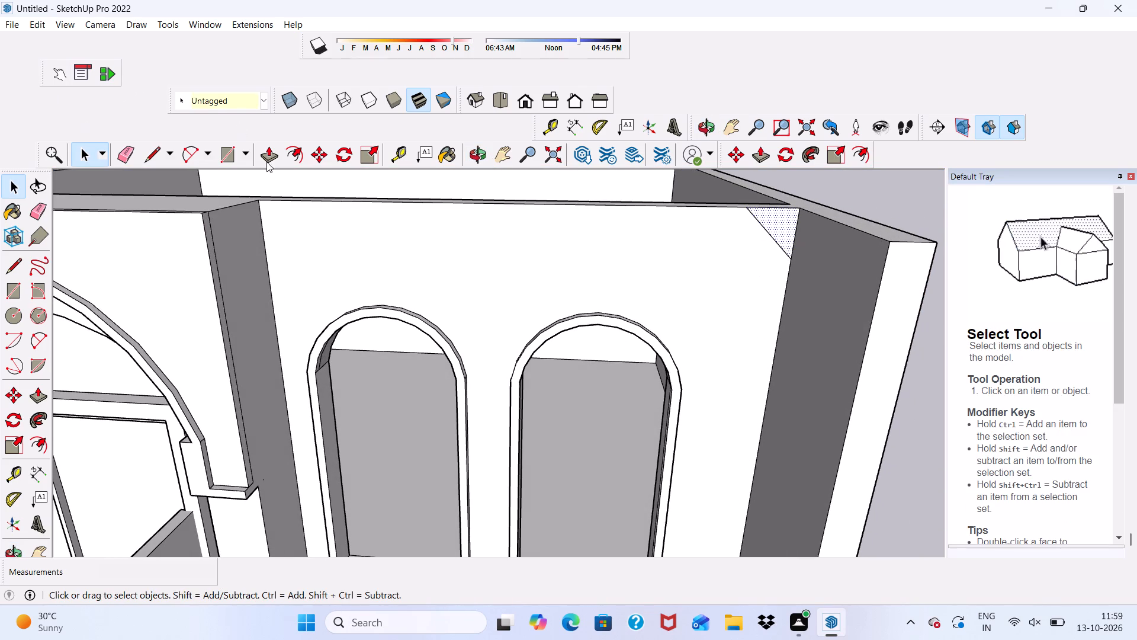
# Draw a roof rectangle about 30' by 21' 8" over the open top, from the rear outer corner to the diagonally opposite front corner.
pyautogui.scroll(-1, 319, 217)
pyautogui.moveTo(320, 218); pyautogui.dragTo(367, 310, button='middle')
pyautogui.scroll(-14, 376, 305)
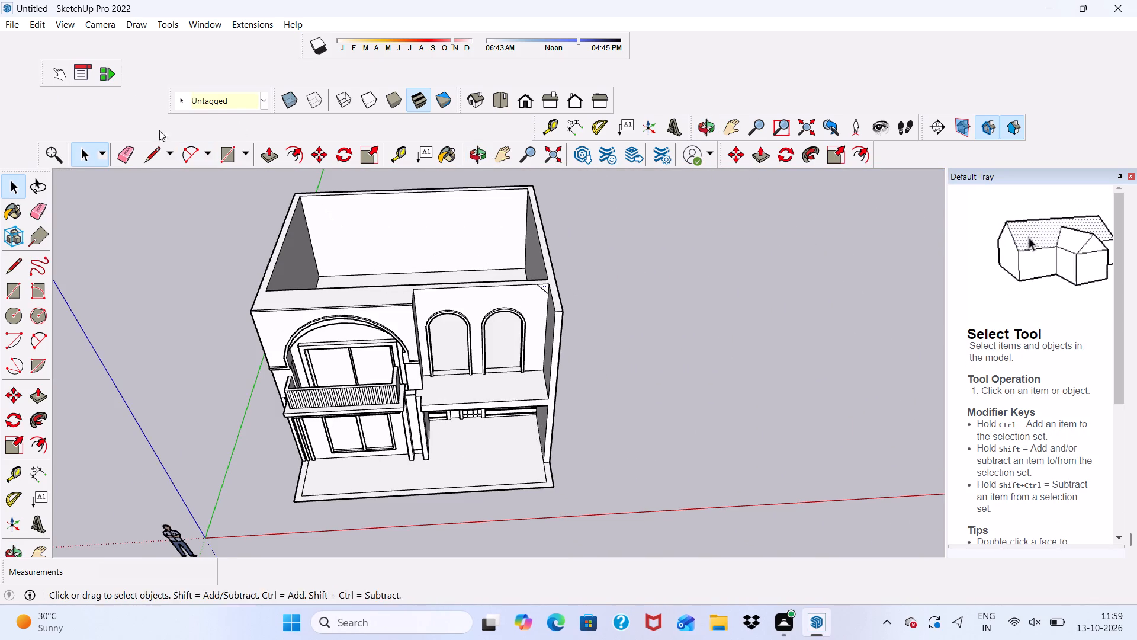
pyautogui.moveTo(229, 156); pyautogui.dragTo(236, 165)
pyautogui.scroll(6, 288, 249)
pyautogui.scroll(-8, 298, 196)
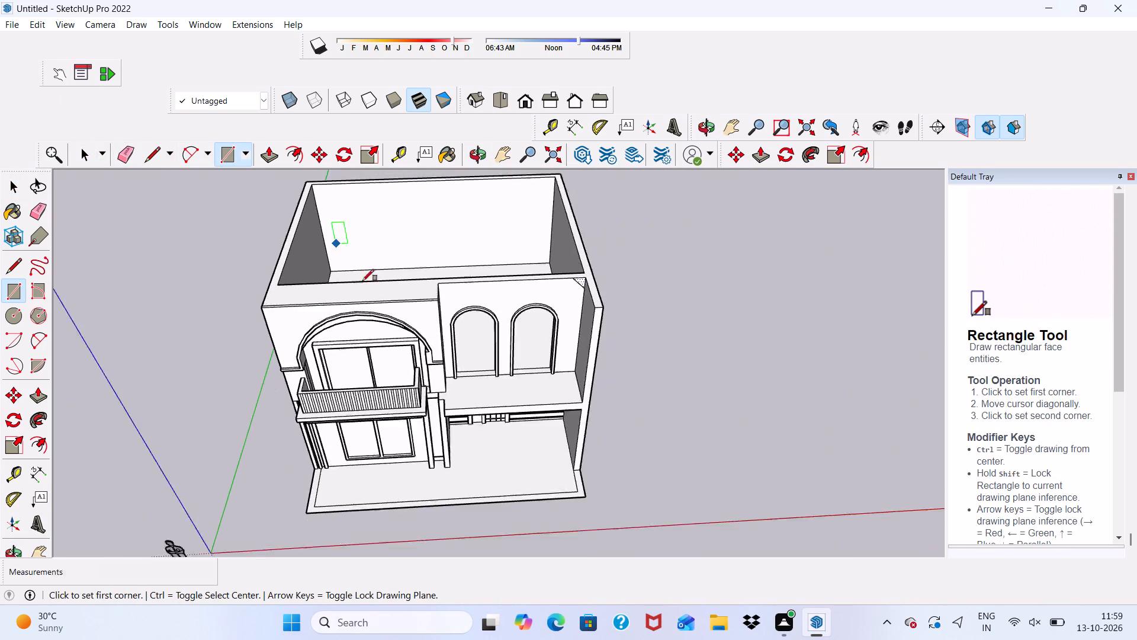
pyautogui.scroll(-2, 362, 281)
pyautogui.scroll(20, 317, 157)
pyautogui.scroll(6, 317, 157)
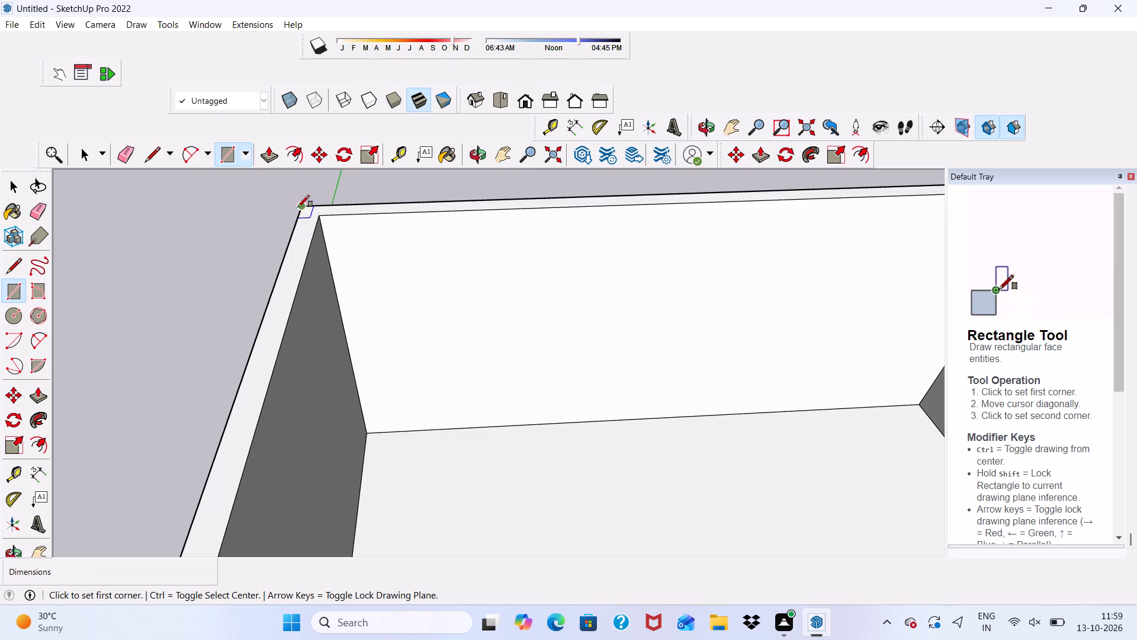
pyautogui.click(302, 206)
pyautogui.scroll(-17, 487, 197)
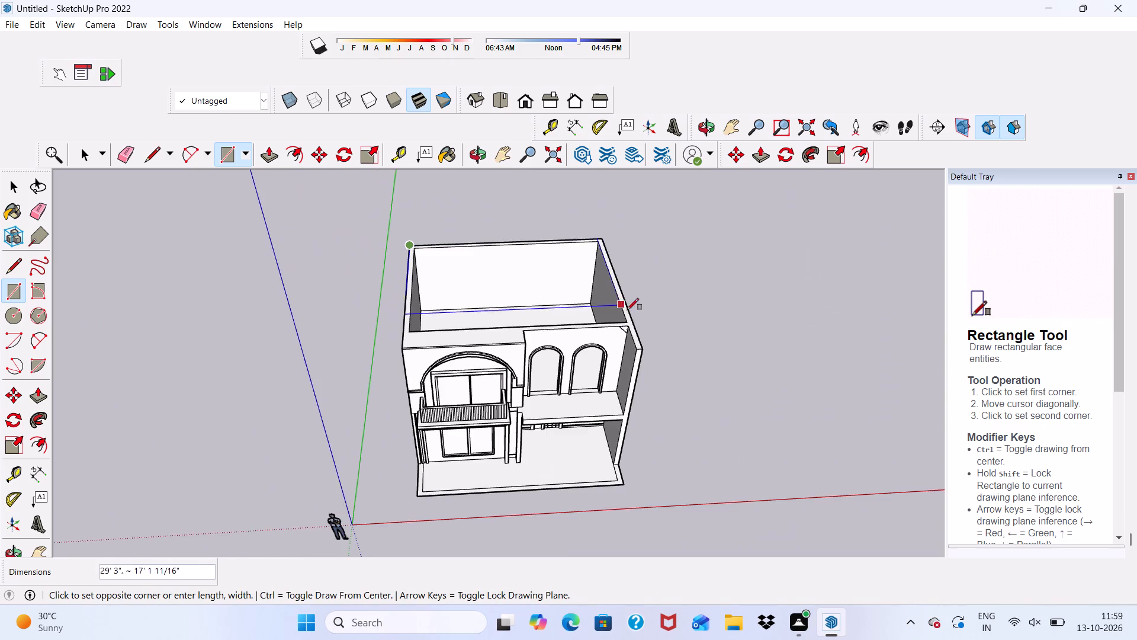
pyautogui.scroll(11, 653, 322)
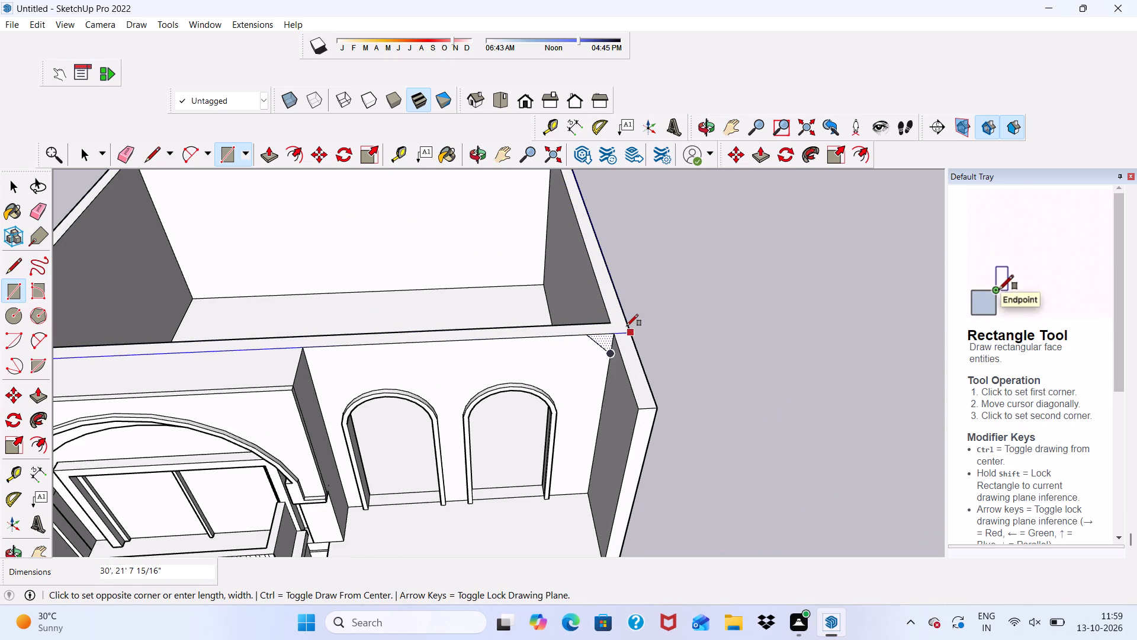
pyautogui.click(627, 326)
# Draw a rectangular strip about 4' 4" by 21' 8" across the middle of the roof, from the rear edge to the front edge.
pyautogui.scroll(-9, 310, 244)
pyautogui.scroll(11, 355, 206)
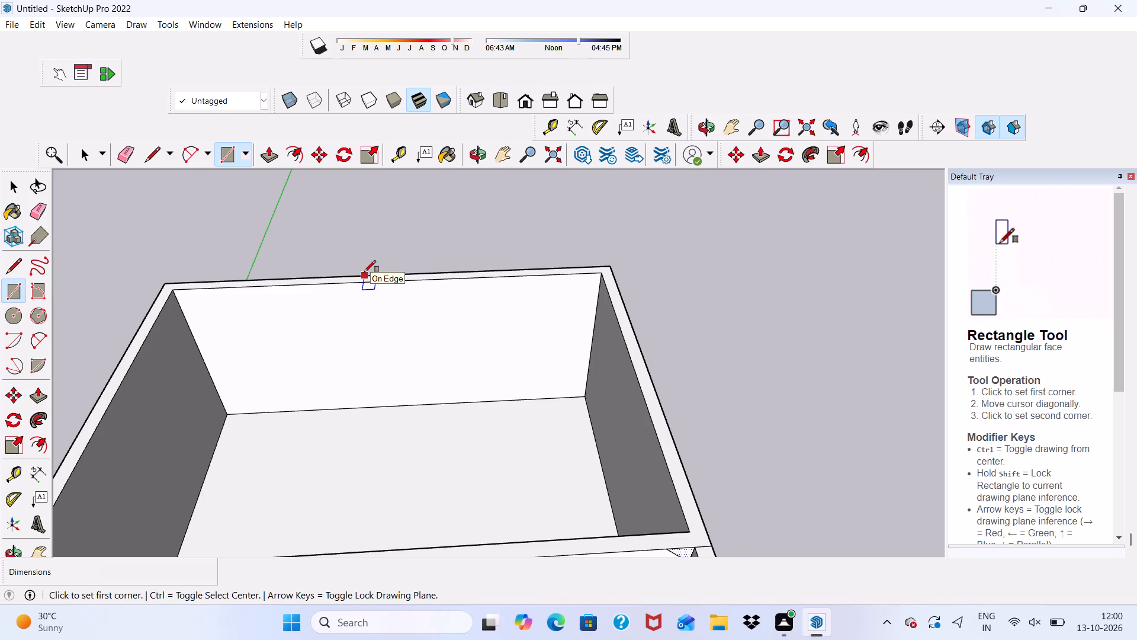
pyautogui.scroll(6, 359, 274)
pyautogui.click(359, 274)
pyautogui.scroll(-8, 367, 264)
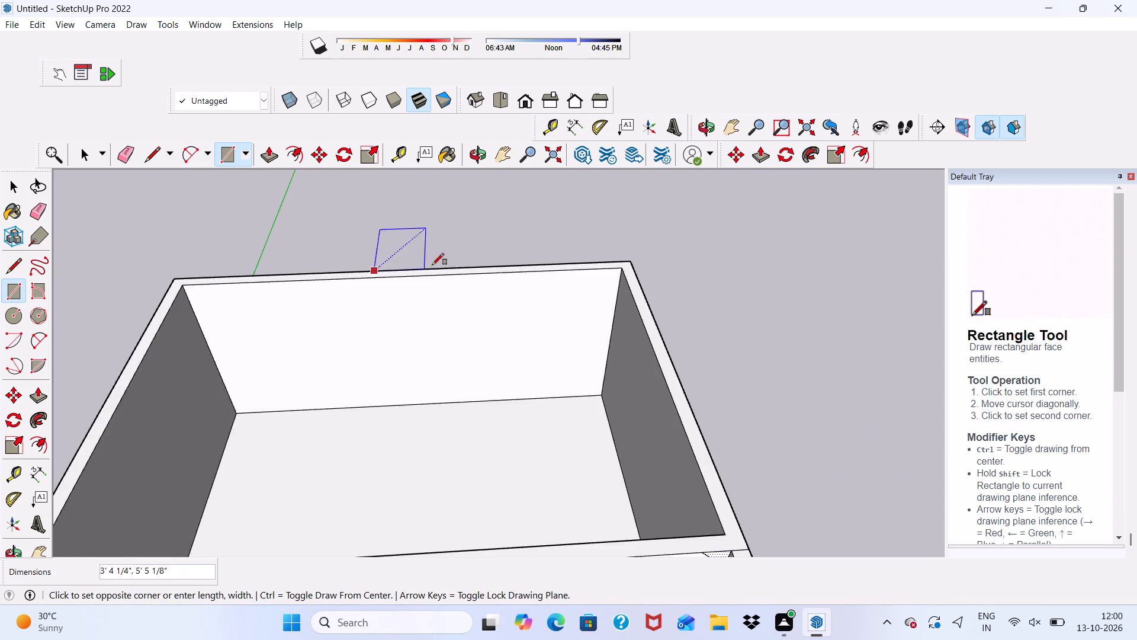
pyautogui.scroll(-10, 432, 265)
pyautogui.scroll(17, 416, 435)
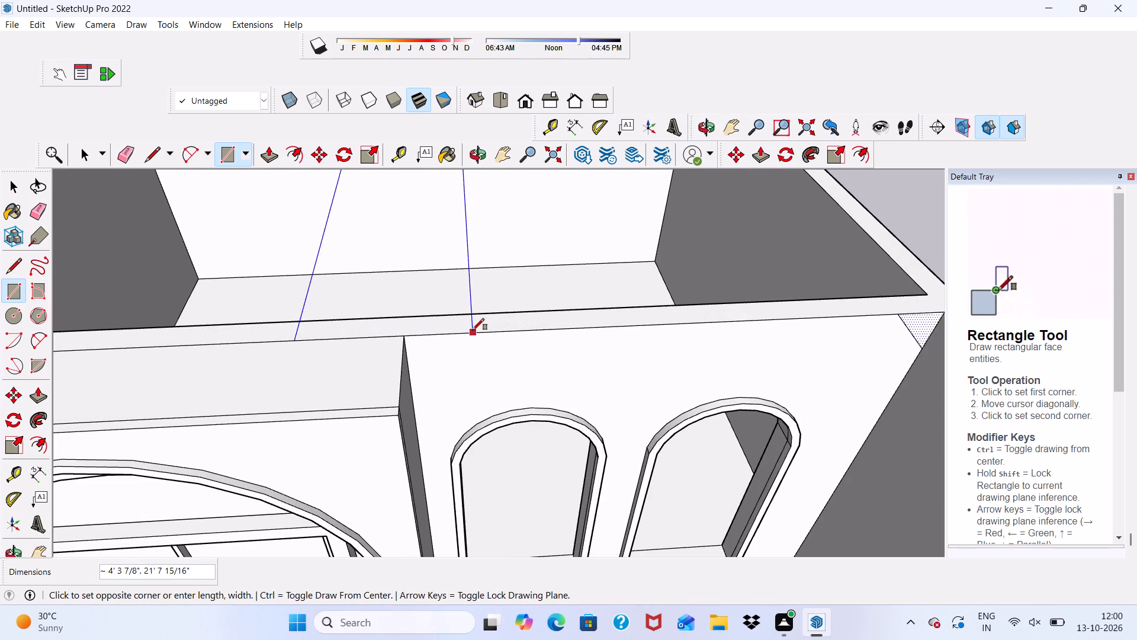
pyautogui.click(473, 330)
pyautogui.scroll(-5, 456, 316)
pyautogui.scroll(-4, 704, 337)
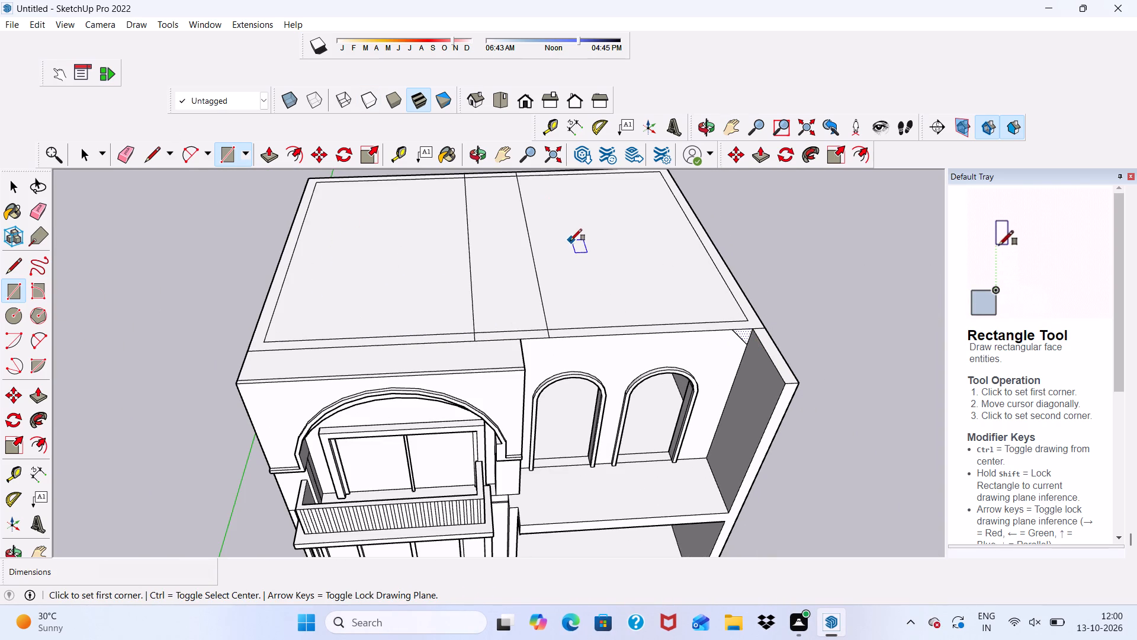
pyautogui.press('space')
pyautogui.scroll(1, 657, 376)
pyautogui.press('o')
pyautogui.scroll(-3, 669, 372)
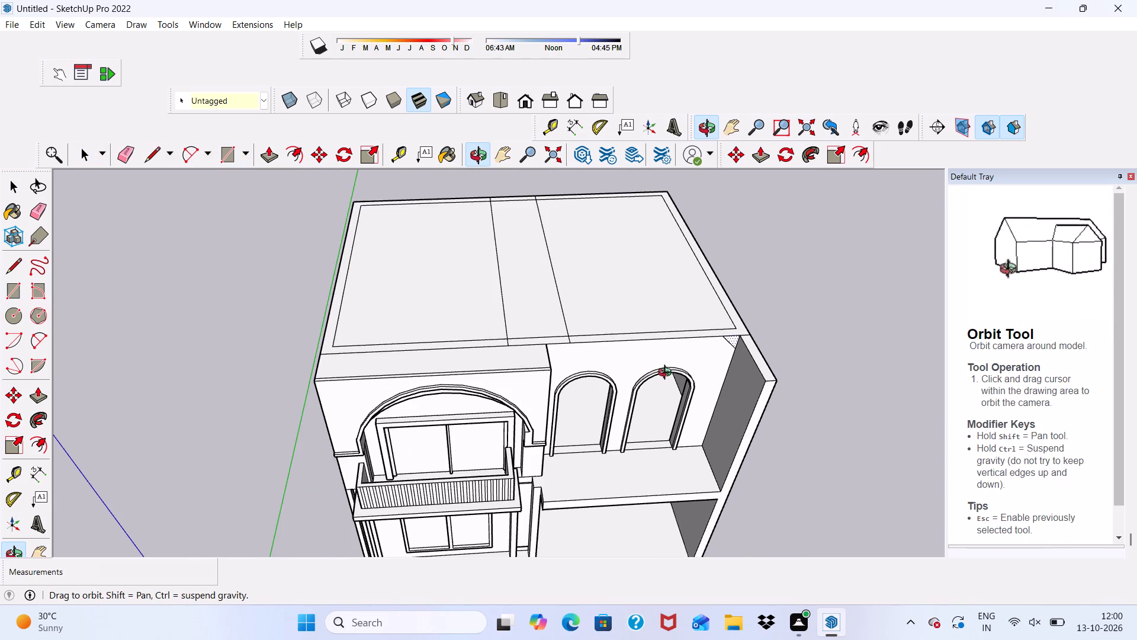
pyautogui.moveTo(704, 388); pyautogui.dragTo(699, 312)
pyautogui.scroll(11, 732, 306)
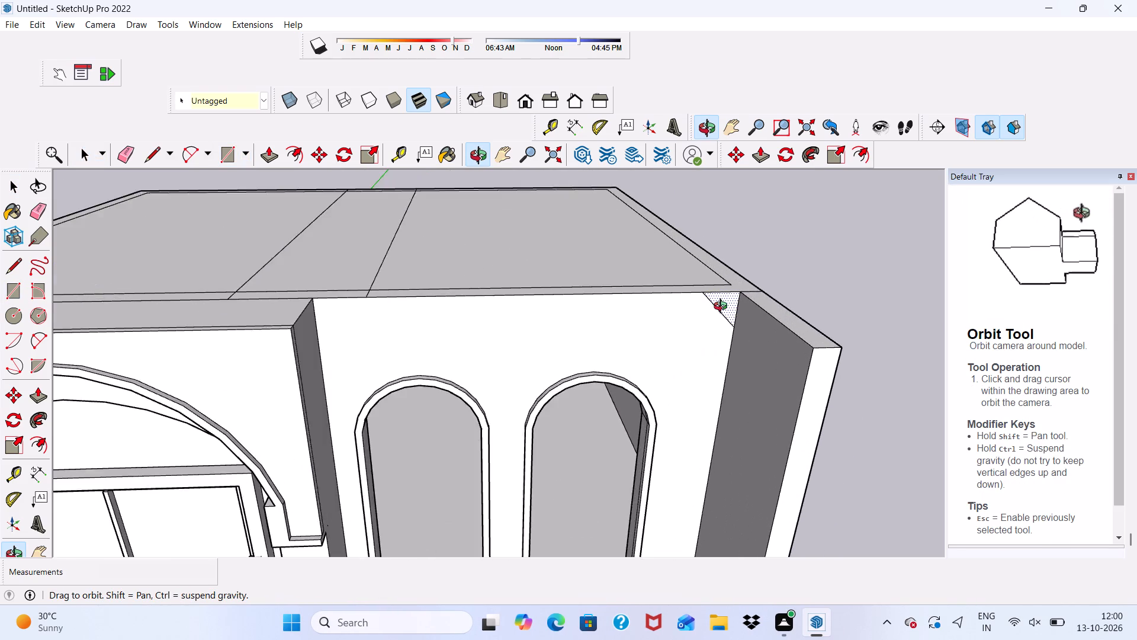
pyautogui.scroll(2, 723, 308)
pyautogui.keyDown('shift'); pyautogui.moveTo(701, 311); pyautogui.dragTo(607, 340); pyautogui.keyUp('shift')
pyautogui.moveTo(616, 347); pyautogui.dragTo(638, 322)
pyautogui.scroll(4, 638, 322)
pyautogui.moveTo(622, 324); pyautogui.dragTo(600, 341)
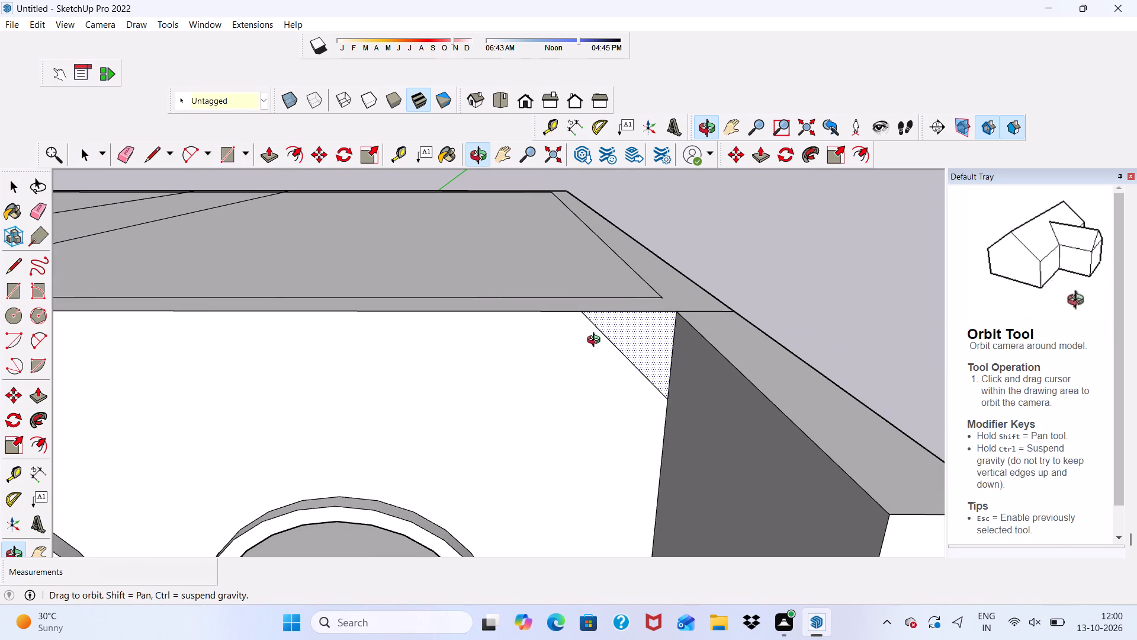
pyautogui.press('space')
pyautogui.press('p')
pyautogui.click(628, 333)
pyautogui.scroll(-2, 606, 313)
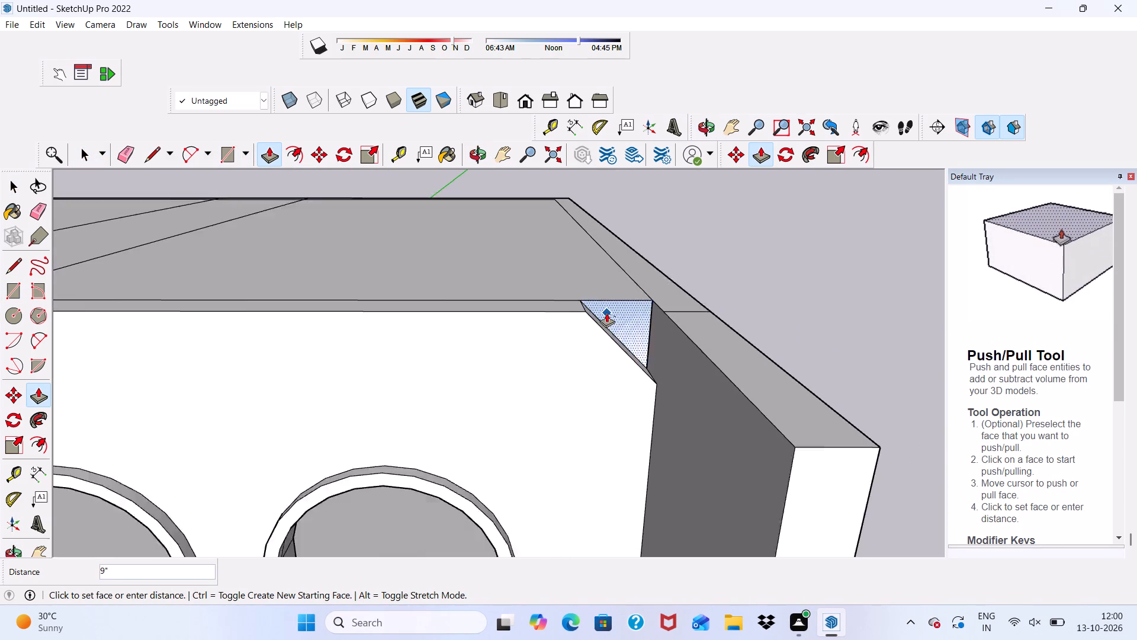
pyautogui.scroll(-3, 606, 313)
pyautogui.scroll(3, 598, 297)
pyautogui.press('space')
# Erase the leftover inner border lines along the front, side and rear of the roof near the triangular corner.
pyautogui.press('e')
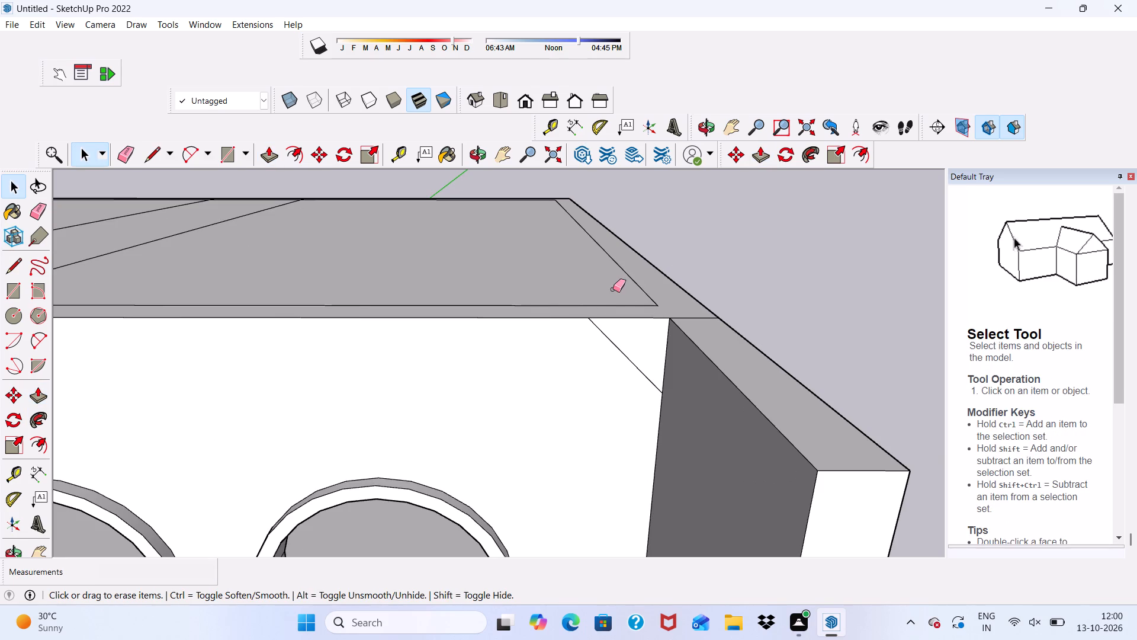
pyautogui.moveTo(614, 296); pyautogui.dragTo(619, 307)
pyautogui.click(635, 280)
pyautogui.scroll(-5, 628, 311)
pyautogui.scroll(6, 547, 235)
pyautogui.scroll(-1, 510, 213)
pyautogui.scroll(4, 510, 213)
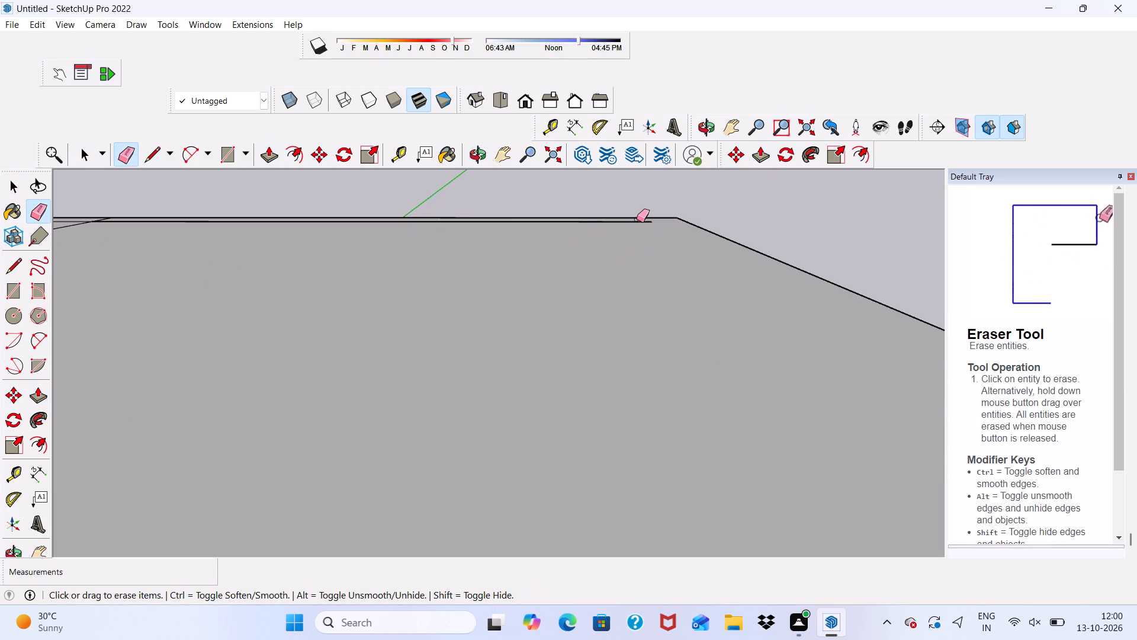
pyautogui.click(637, 219)
pyautogui.hotkey('ctrl', 'z')
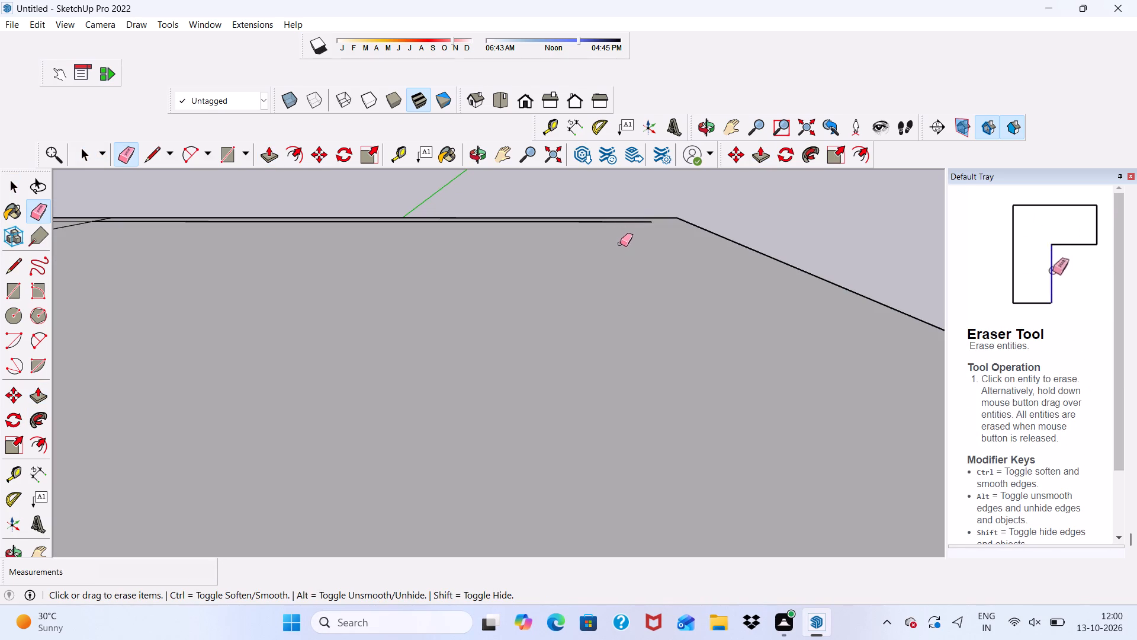
pyautogui.scroll(9, 636, 216)
pyautogui.click(643, 229)
pyautogui.scroll(-4, 614, 231)
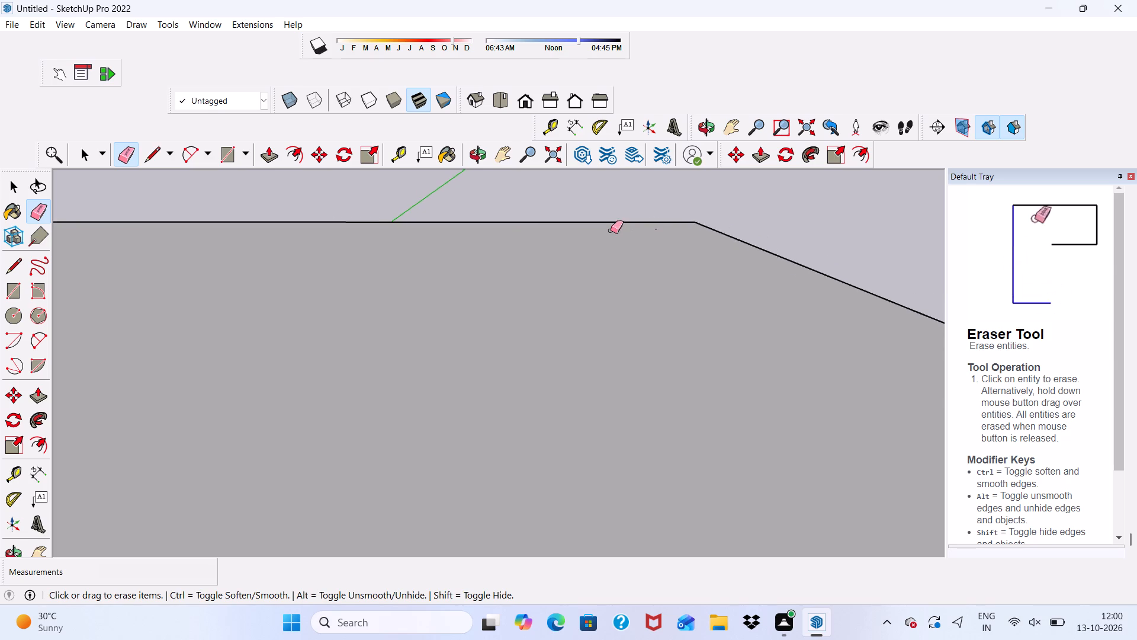
# Push the triangular corner face 21' 7 15/16" back through the full depth of the house to cut a sloped roof edge.
pyautogui.scroll(-2, 611, 231)
pyautogui.scroll(1, 608, 229)
pyautogui.scroll(-5, 603, 225)
pyautogui.scroll(1, 603, 224)
pyautogui.scroll(-5, 603, 223)
pyautogui.press('space')
pyautogui.press('o')
pyautogui.scroll(-10, 644, 277)
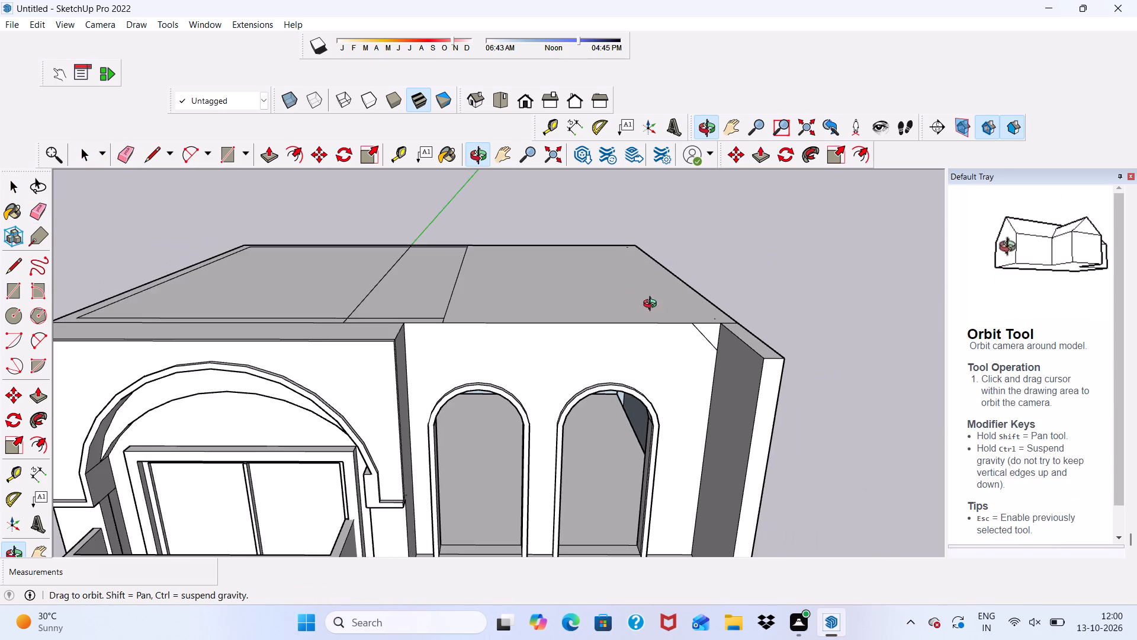
pyautogui.moveTo(632, 292); pyautogui.dragTo(587, 273)
pyautogui.scroll(5, 670, 313)
pyautogui.keyDown('shift'); pyautogui.moveTo(668, 323); pyautogui.dragTo(589, 294); pyautogui.keyUp('shift')
pyautogui.moveTo(624, 306); pyautogui.dragTo(647, 300)
pyautogui.keyDown('shift'); pyautogui.moveTo(654, 309); pyautogui.dragTo(654, 292); pyautogui.keyUp('shift')
pyautogui.moveTo(654, 292); pyautogui.dragTo(653, 297)
pyautogui.press('space')
pyautogui.scroll(2, 659, 308)
pyautogui.click(657, 304)
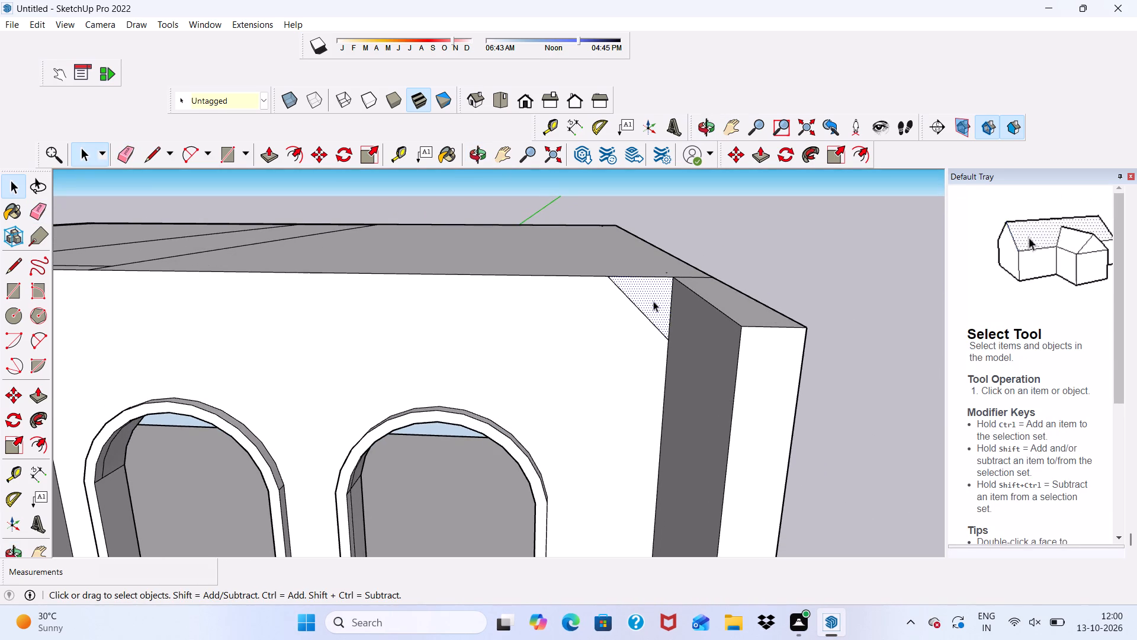
pyautogui.press('p')
pyautogui.click(653, 301)
pyautogui.scroll(-8, 634, 289)
pyautogui.scroll(3, 606, 248)
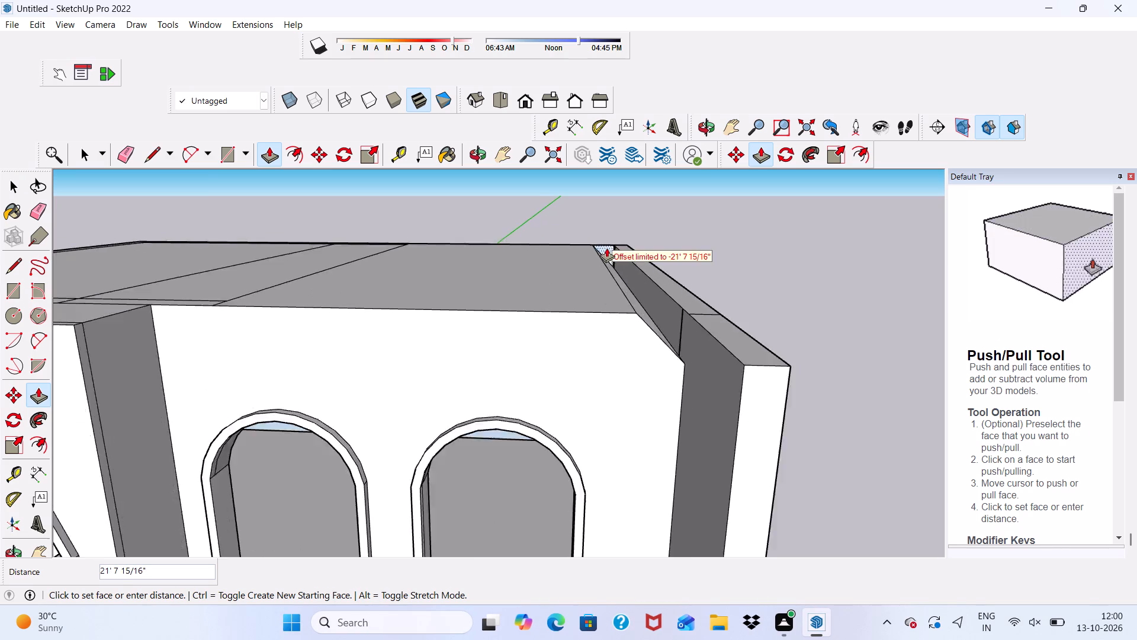
pyautogui.scroll(7, 606, 248)
pyautogui.click(611, 240)
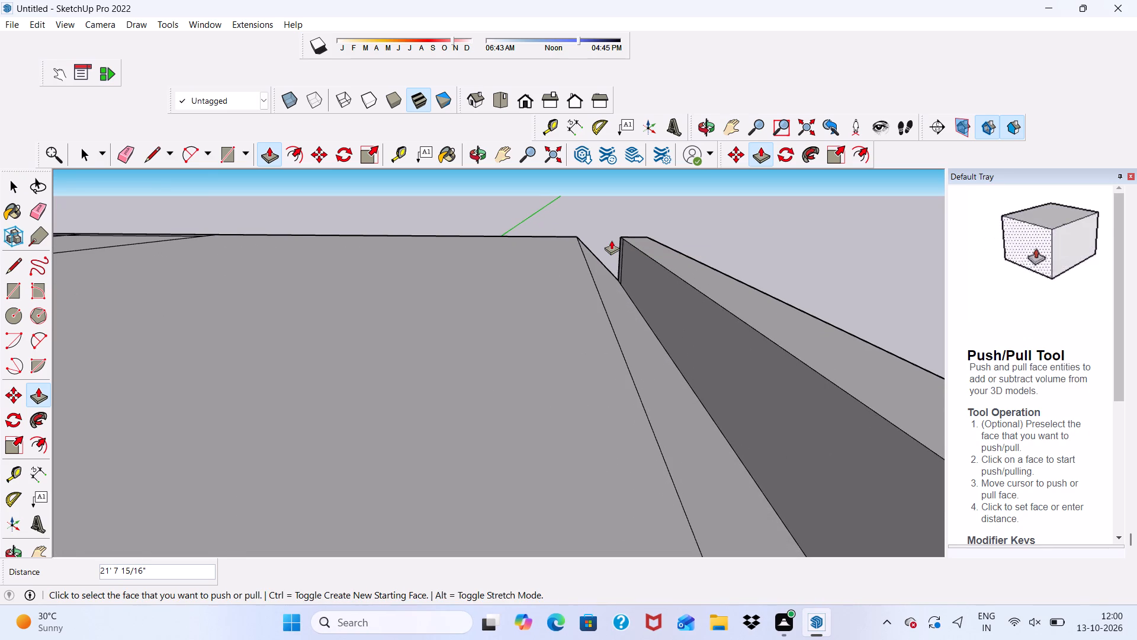
# Examine the sloped cut along the roof's side edge from the front, above and behind.
pyautogui.press('space')
pyautogui.press('o')
pyautogui.scroll(-6, 599, 244)
pyautogui.moveTo(685, 292); pyautogui.dragTo(616, 289)
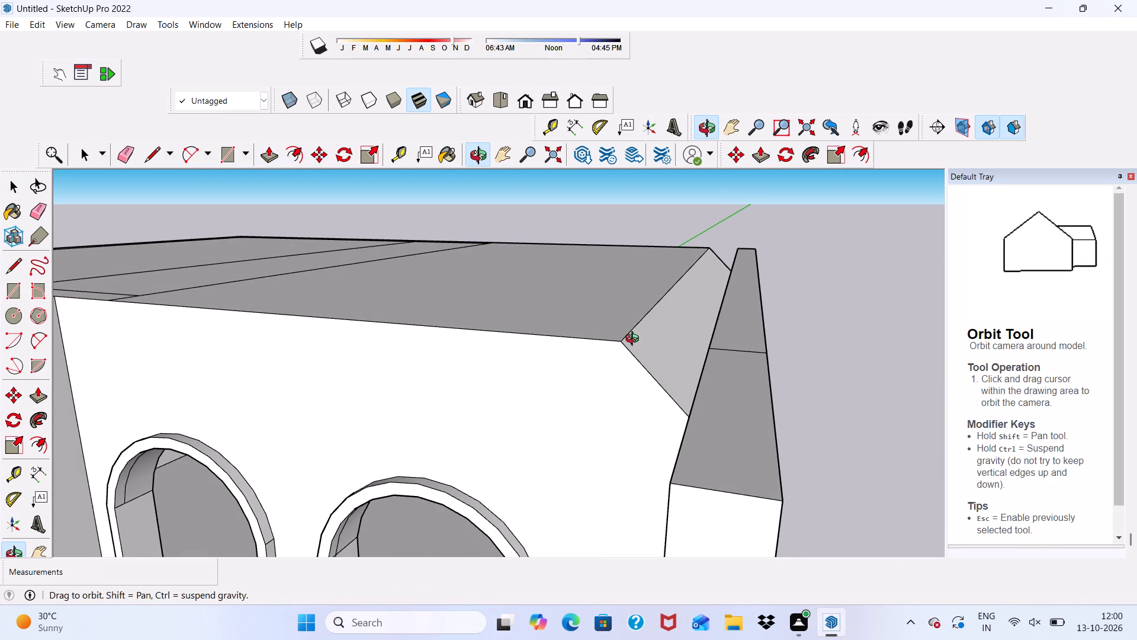
pyautogui.scroll(-4, 632, 340)
pyautogui.moveTo(606, 373); pyautogui.dragTo(638, 334)
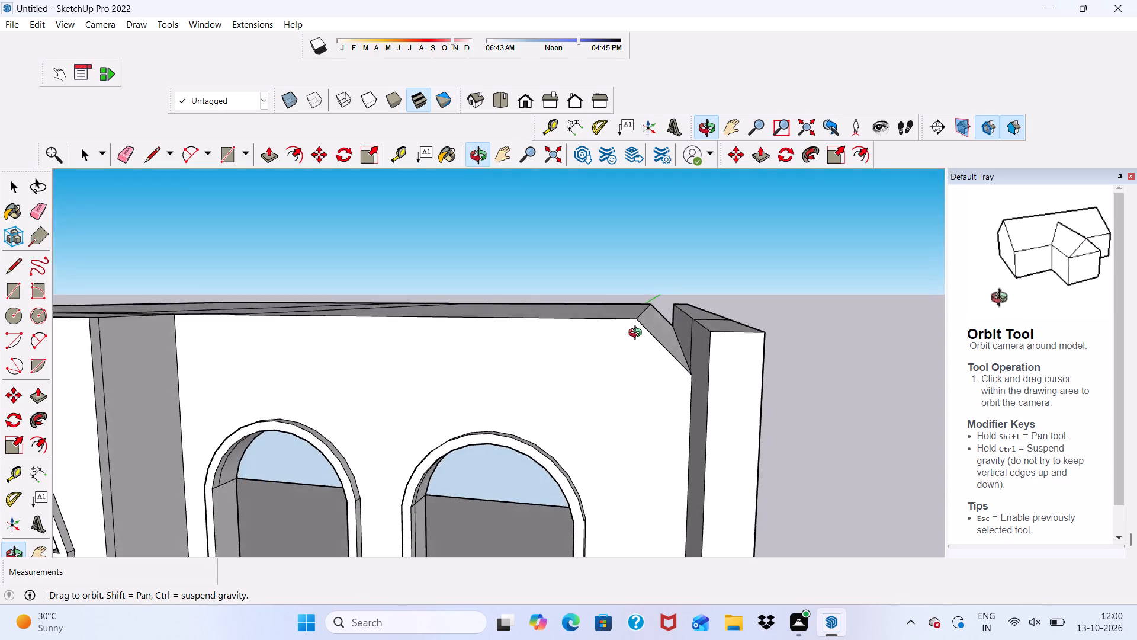
pyautogui.moveTo(638, 334); pyautogui.dragTo(639, 328)
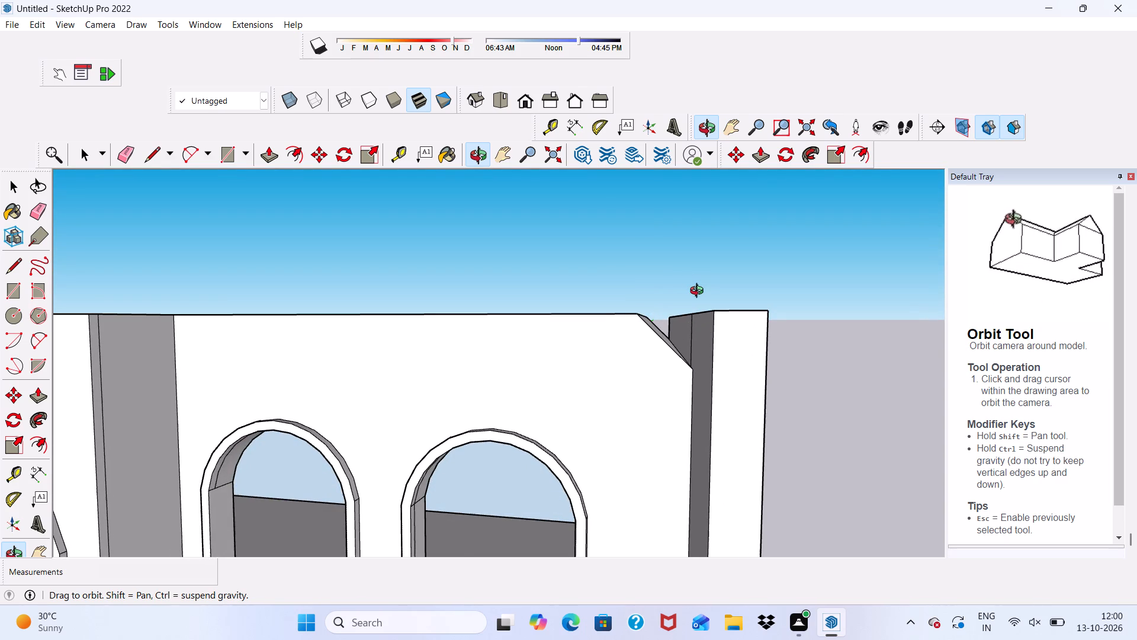
pyautogui.scroll(-1, 696, 293)
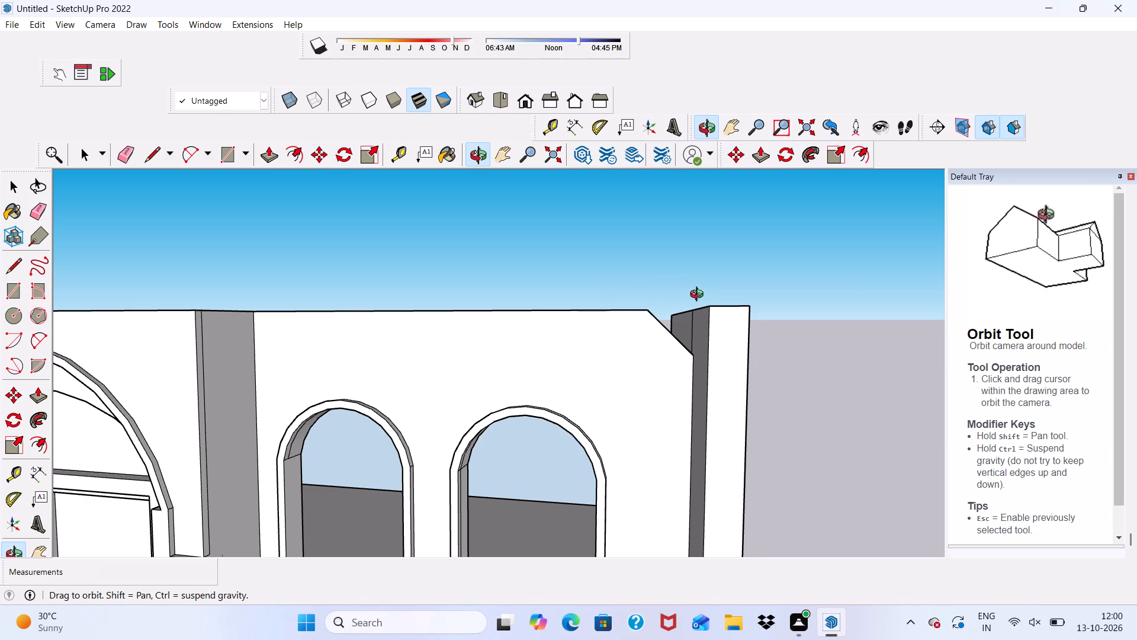
pyautogui.scroll(-6, 683, 483)
pyautogui.moveTo(586, 475); pyautogui.dragTo(702, 419, button='middle')
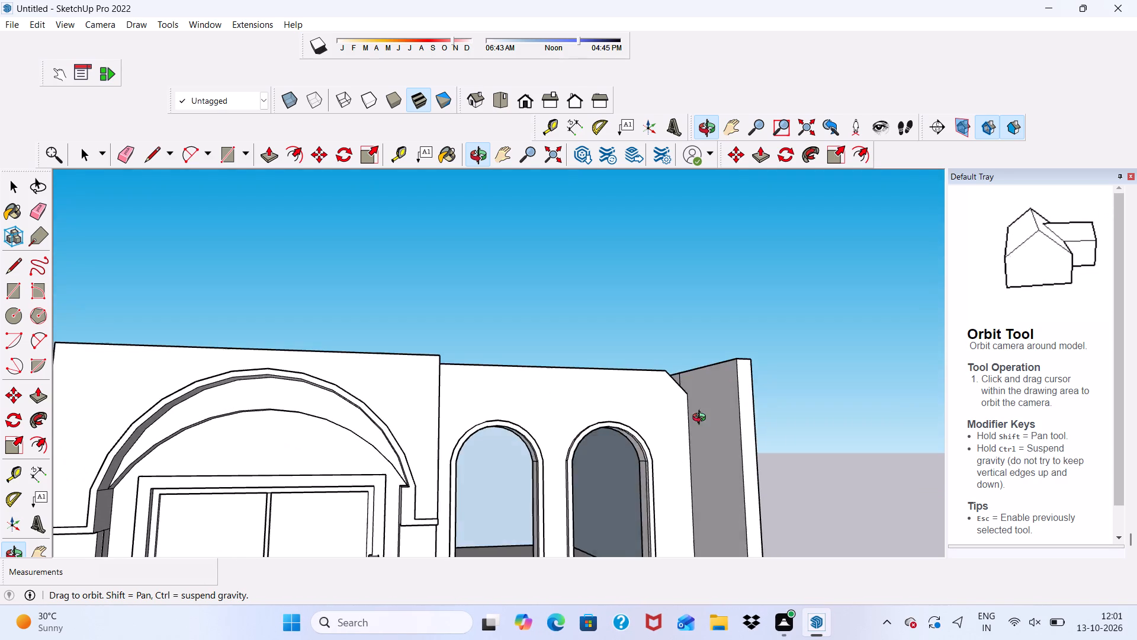
pyautogui.moveTo(702, 419); pyautogui.dragTo(248, 536, button='middle')
pyautogui.scroll(2, 586, 451)
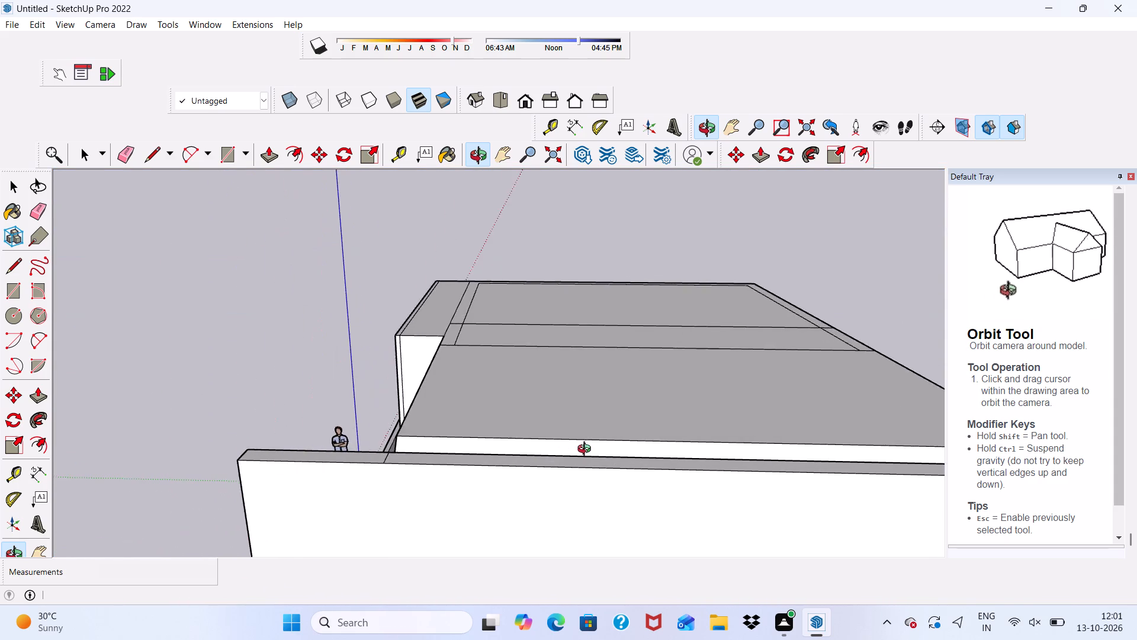
pyautogui.scroll(-5, 589, 449)
pyautogui.moveTo(705, 449); pyautogui.dragTo(467, 408, button='middle')
pyautogui.scroll(1, 284, 410)
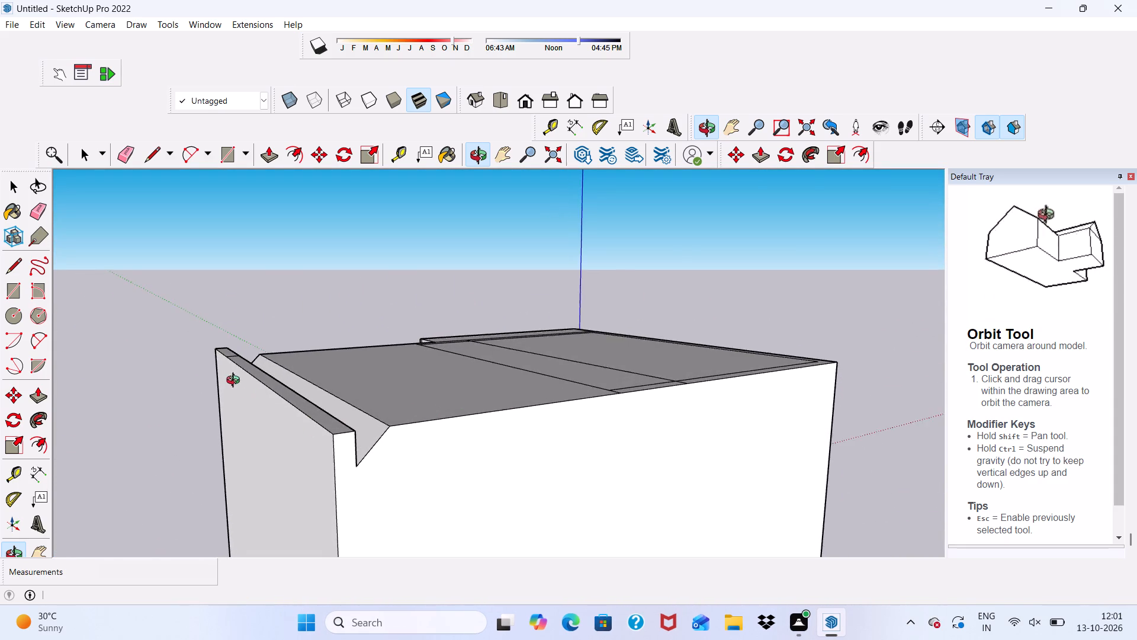
pyautogui.scroll(-5, 234, 382)
pyautogui.moveTo(249, 402); pyautogui.dragTo(858, 375, button='middle')
pyautogui.scroll(7, 688, 377)
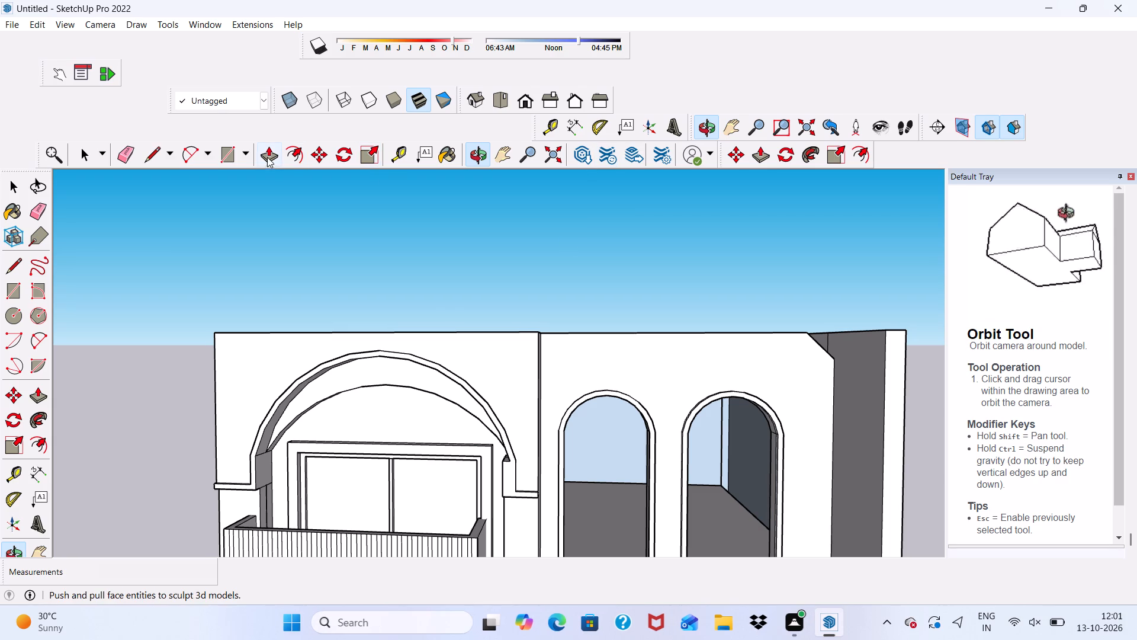
# Push/Pull the wall face seen through the arched opening next to the balcony bay by 11' 1 11/16".
pyautogui.moveTo(268, 153); pyautogui.dragTo(285, 171)
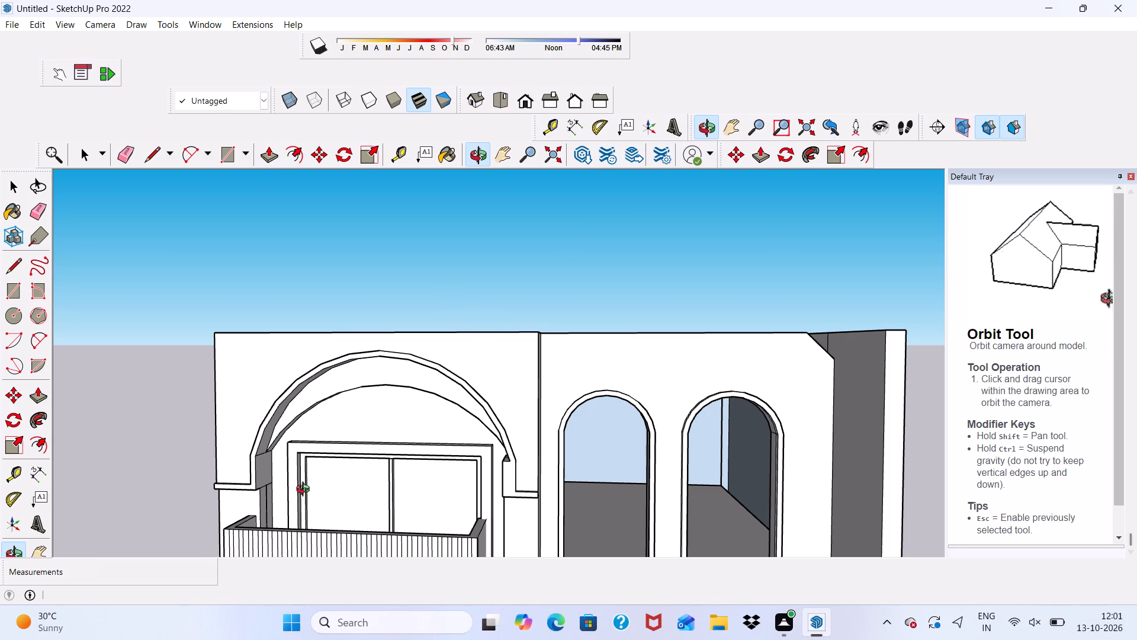
pyautogui.scroll(5, 608, 437)
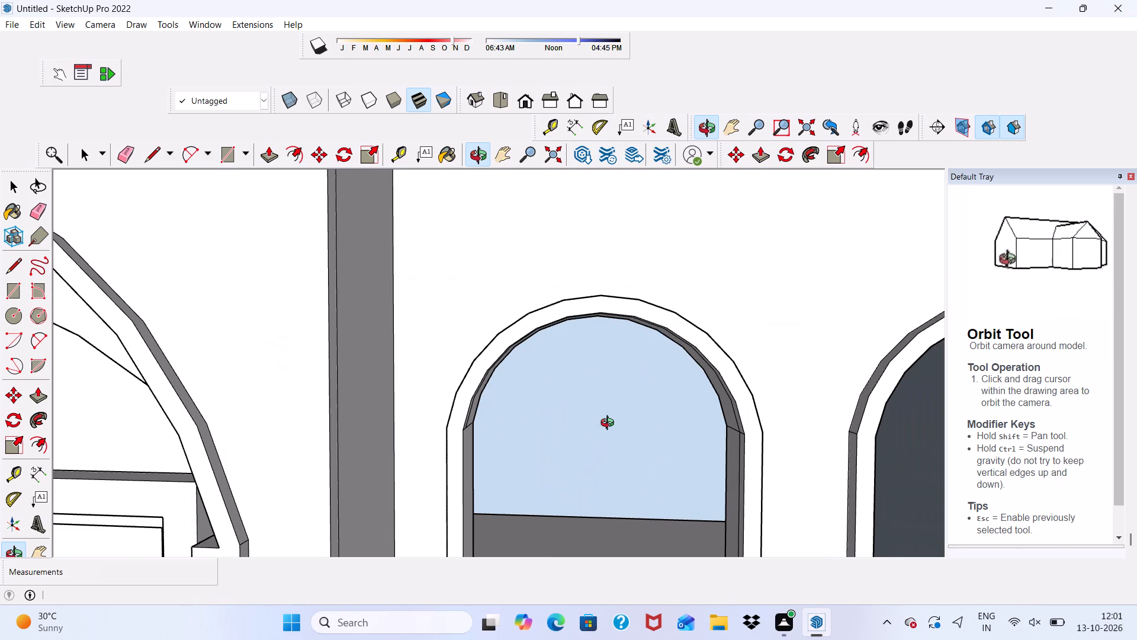
pyautogui.press('space')
pyautogui.click(605, 424)
pyautogui.click(274, 151)
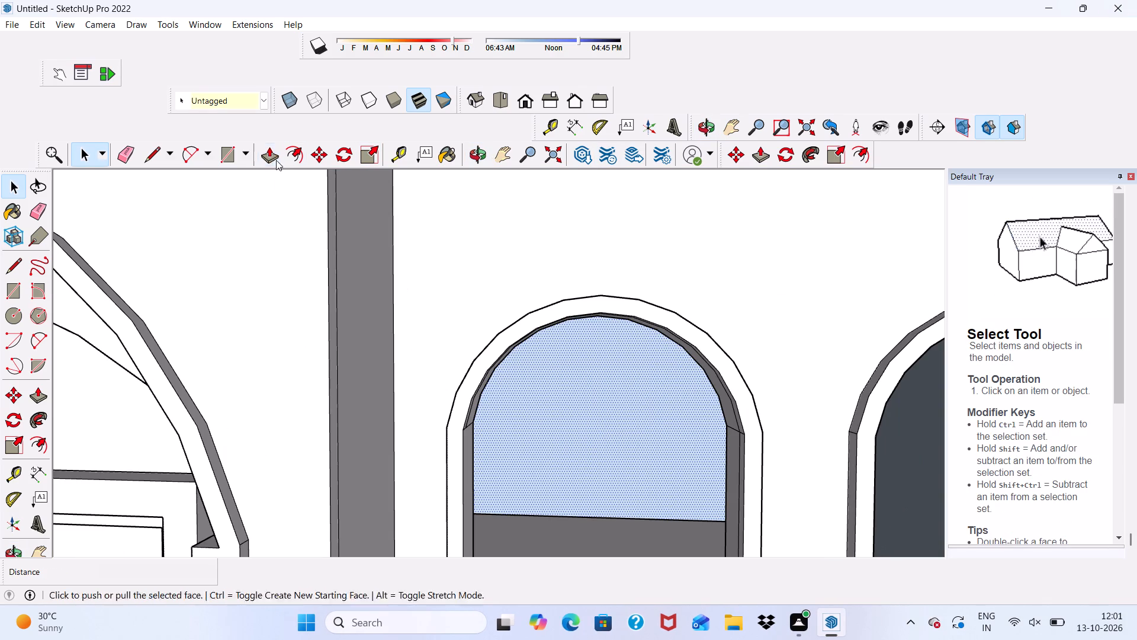
pyautogui.click(615, 399)
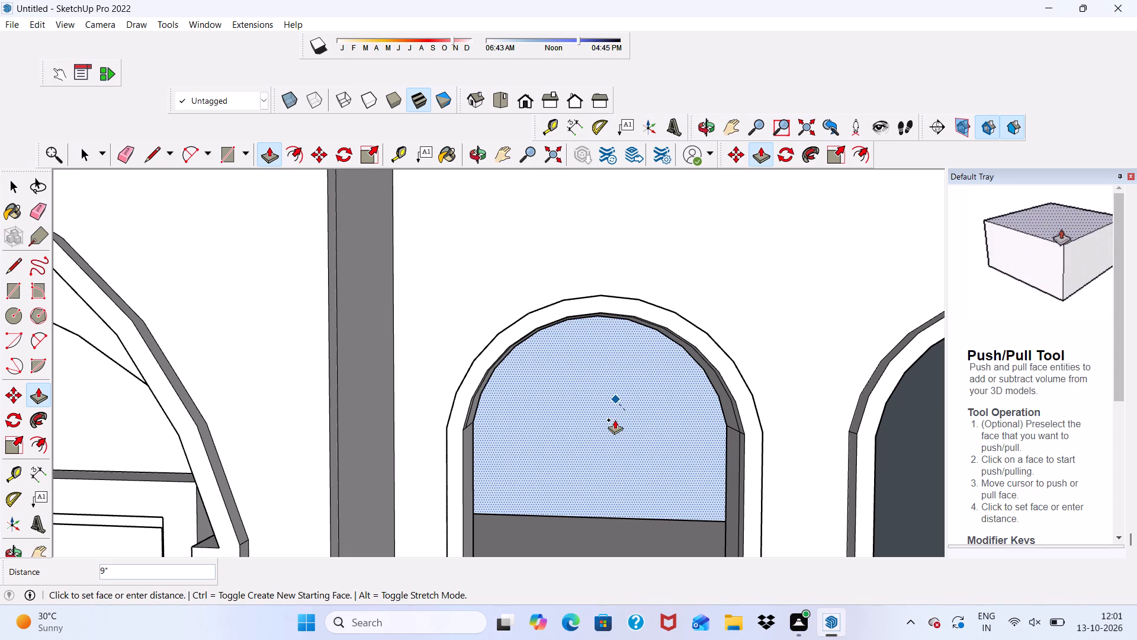
pyautogui.click(612, 367)
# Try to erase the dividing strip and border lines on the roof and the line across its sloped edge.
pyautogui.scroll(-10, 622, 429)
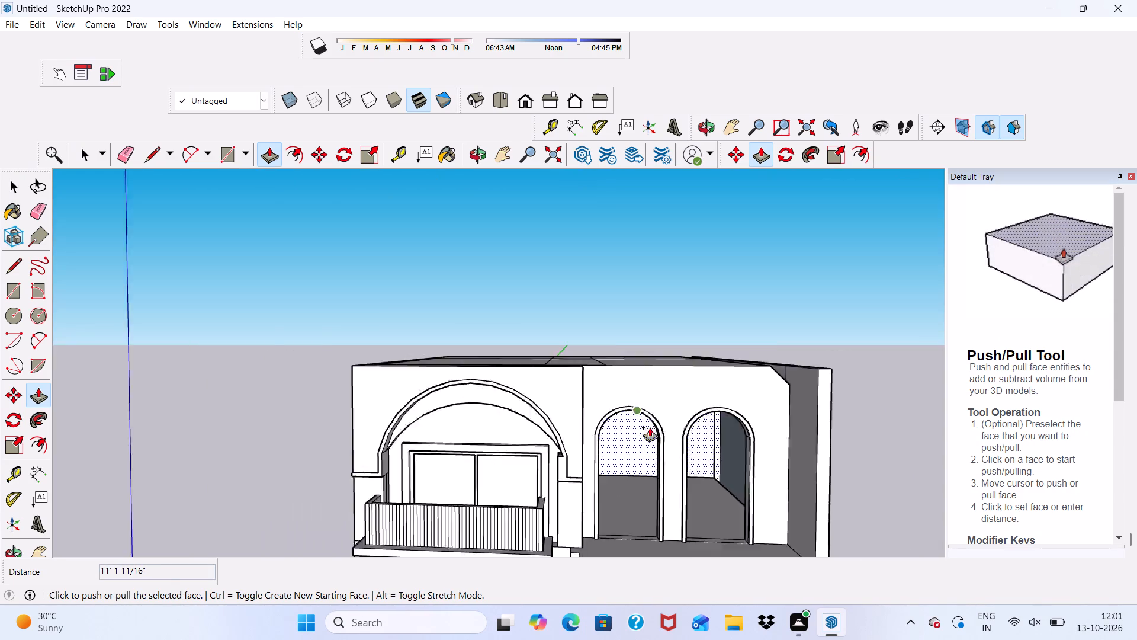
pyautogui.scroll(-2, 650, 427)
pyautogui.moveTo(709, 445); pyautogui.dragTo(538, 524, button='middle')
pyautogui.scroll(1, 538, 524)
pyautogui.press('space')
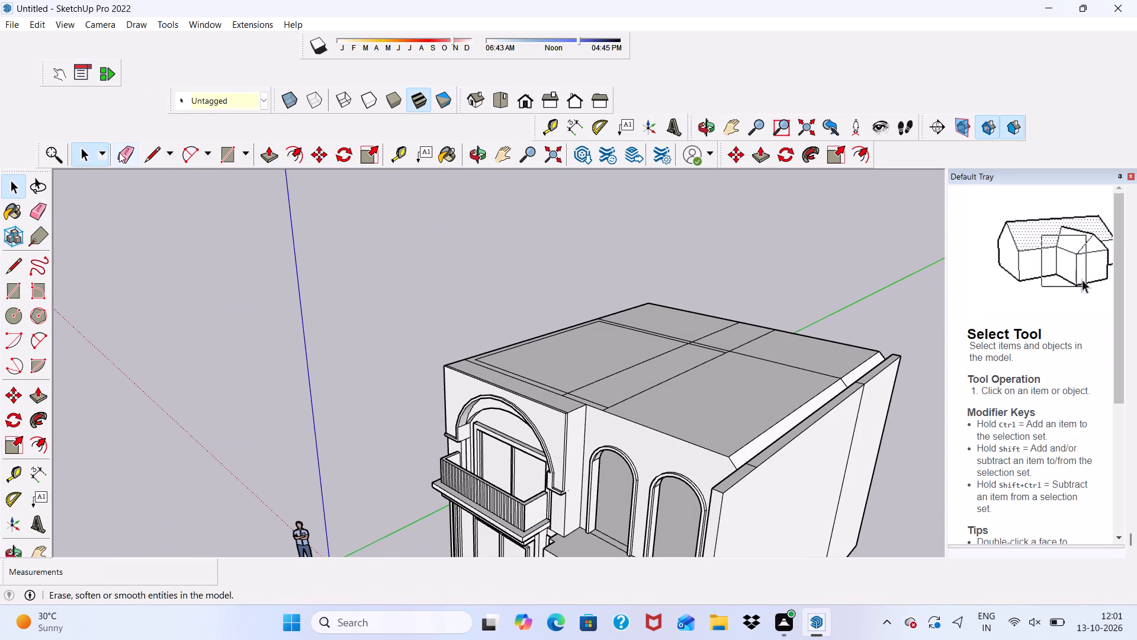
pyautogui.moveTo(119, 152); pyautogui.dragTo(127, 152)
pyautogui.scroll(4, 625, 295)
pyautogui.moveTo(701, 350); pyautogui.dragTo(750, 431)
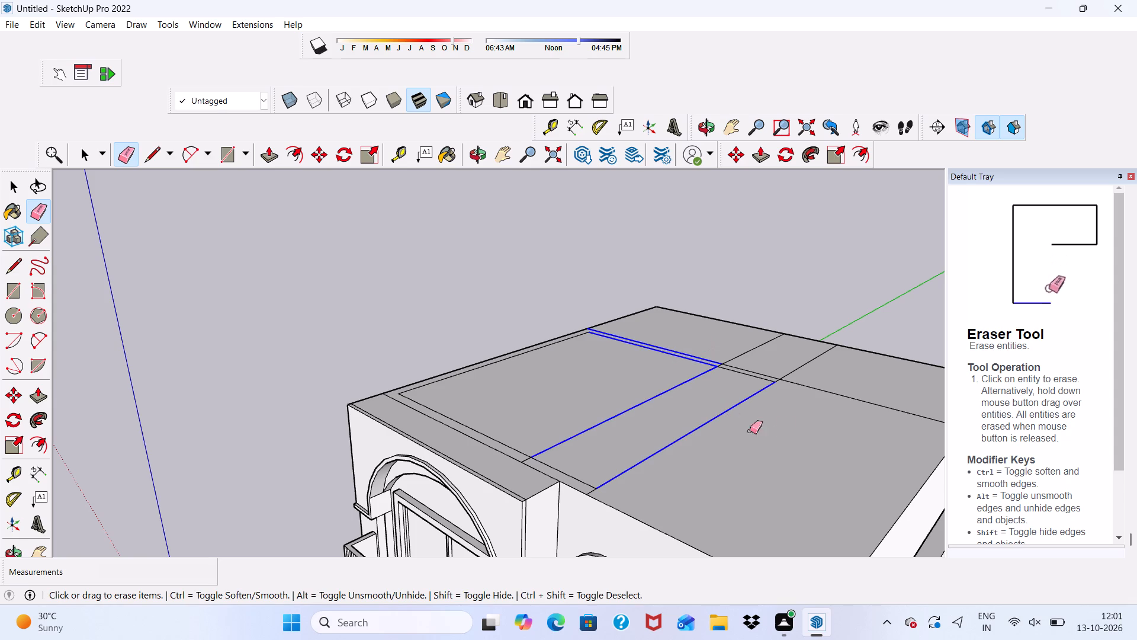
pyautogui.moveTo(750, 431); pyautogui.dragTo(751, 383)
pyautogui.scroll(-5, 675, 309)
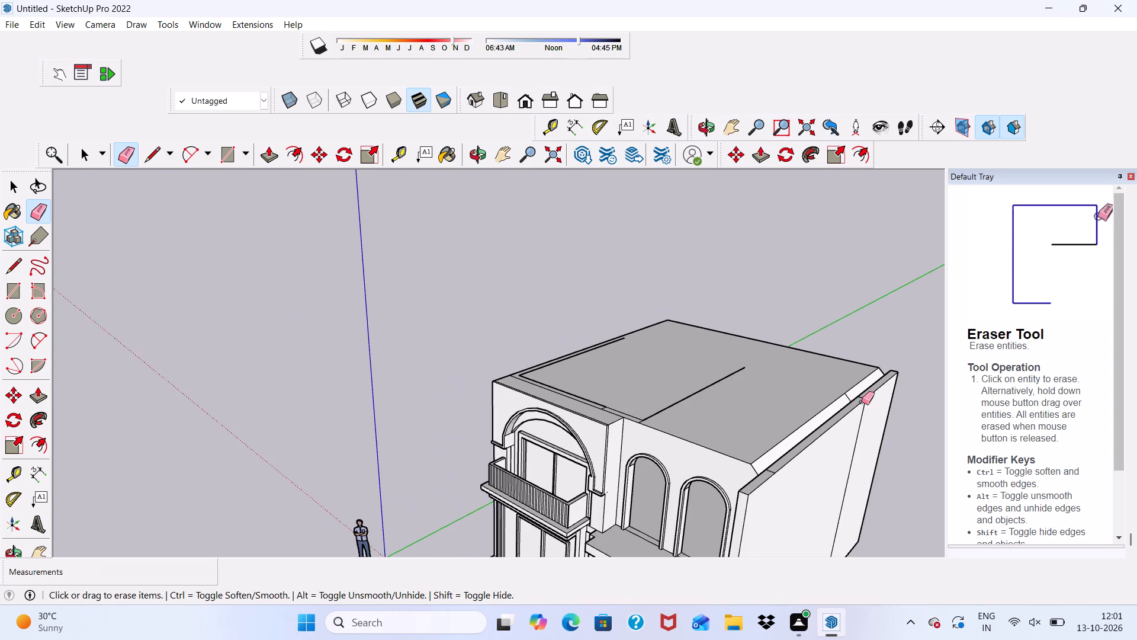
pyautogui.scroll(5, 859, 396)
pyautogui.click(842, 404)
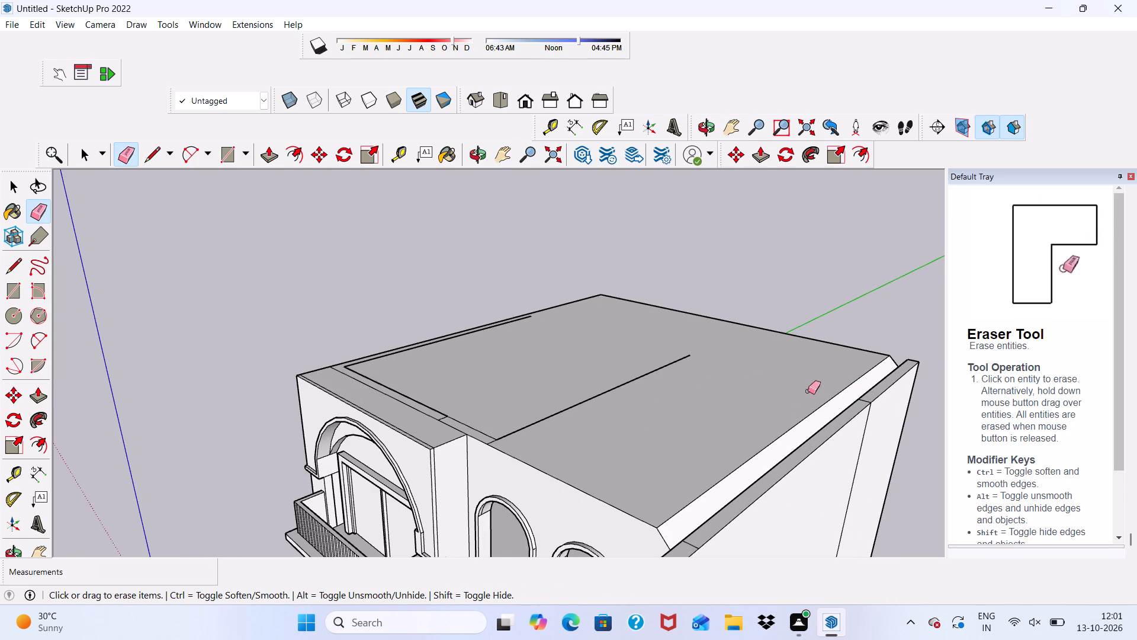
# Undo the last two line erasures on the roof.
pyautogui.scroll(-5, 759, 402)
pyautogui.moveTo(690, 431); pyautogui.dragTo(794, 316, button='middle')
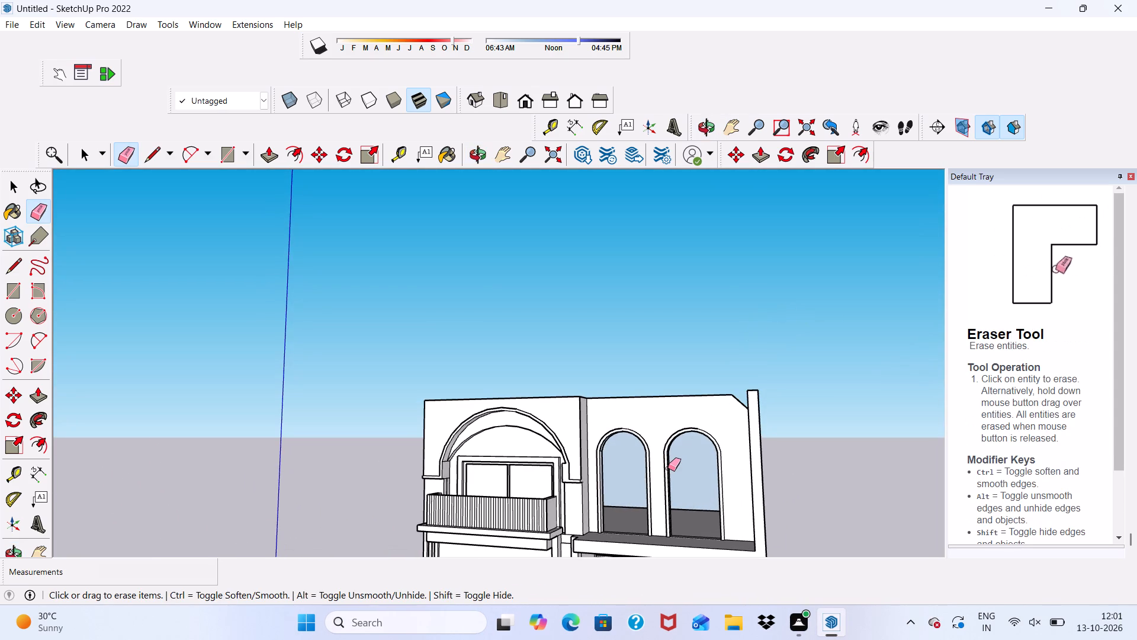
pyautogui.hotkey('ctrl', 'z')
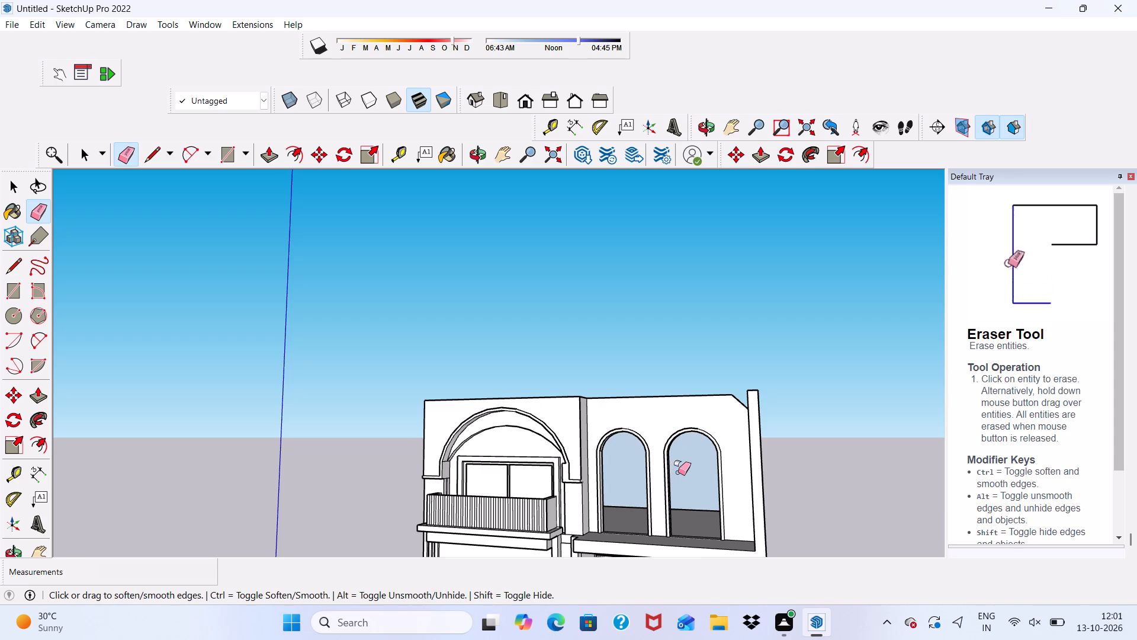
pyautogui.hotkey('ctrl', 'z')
# Erase the front section of the roof strip's long edge on the side facing the sloped cut.
pyautogui.moveTo(635, 455); pyautogui.dragTo(636, 551, button='middle')
pyautogui.scroll(1, 608, 358)
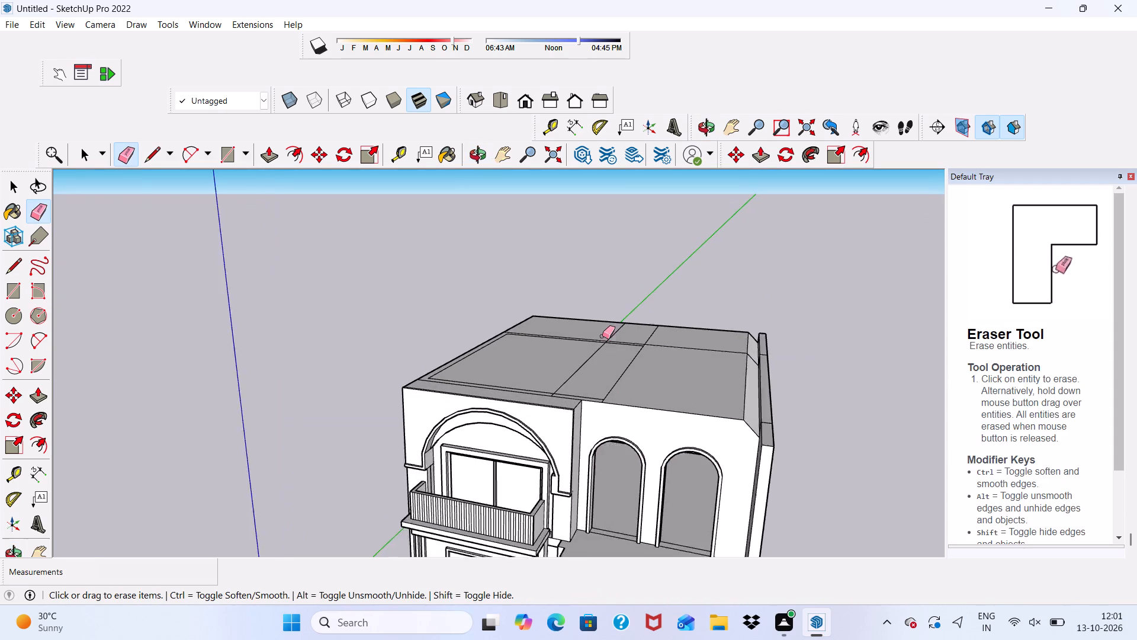
pyautogui.scroll(1, 602, 336)
pyautogui.click(628, 373)
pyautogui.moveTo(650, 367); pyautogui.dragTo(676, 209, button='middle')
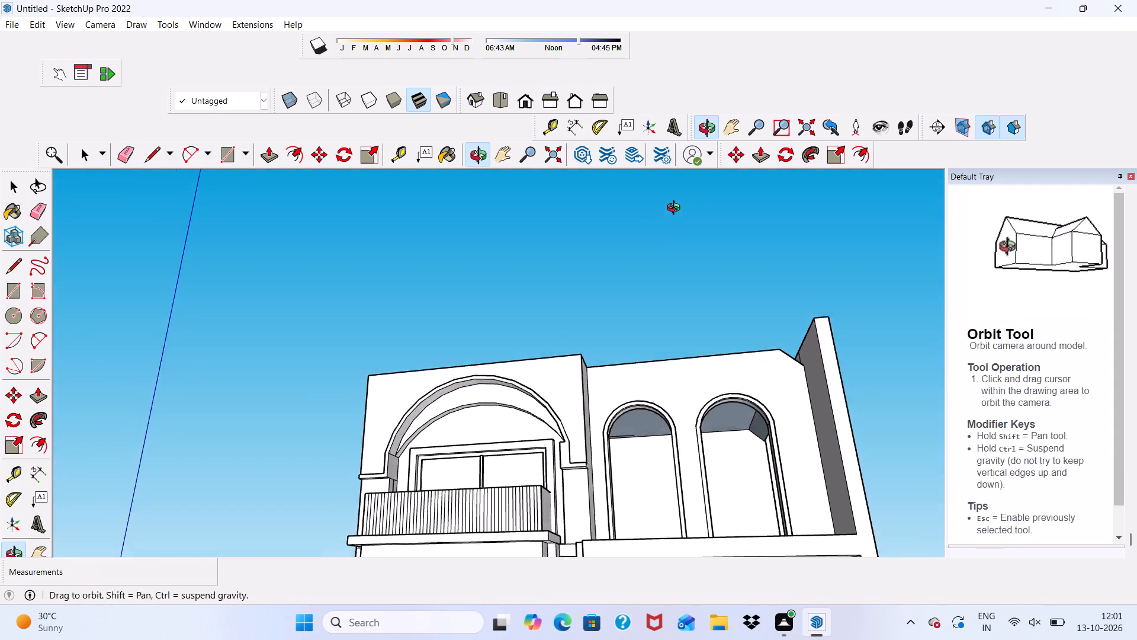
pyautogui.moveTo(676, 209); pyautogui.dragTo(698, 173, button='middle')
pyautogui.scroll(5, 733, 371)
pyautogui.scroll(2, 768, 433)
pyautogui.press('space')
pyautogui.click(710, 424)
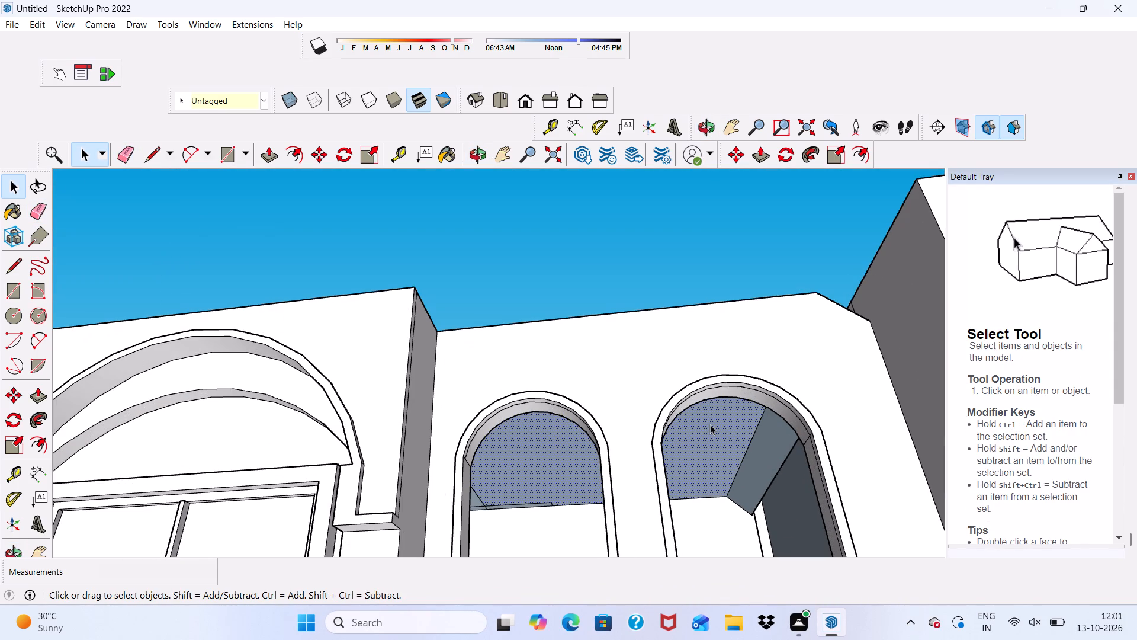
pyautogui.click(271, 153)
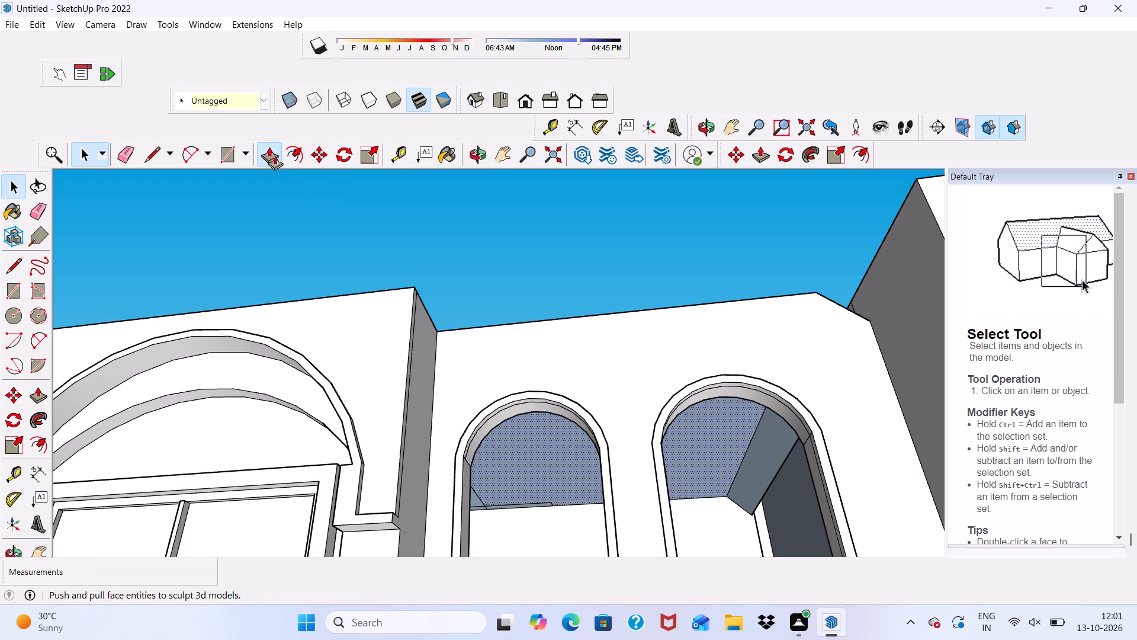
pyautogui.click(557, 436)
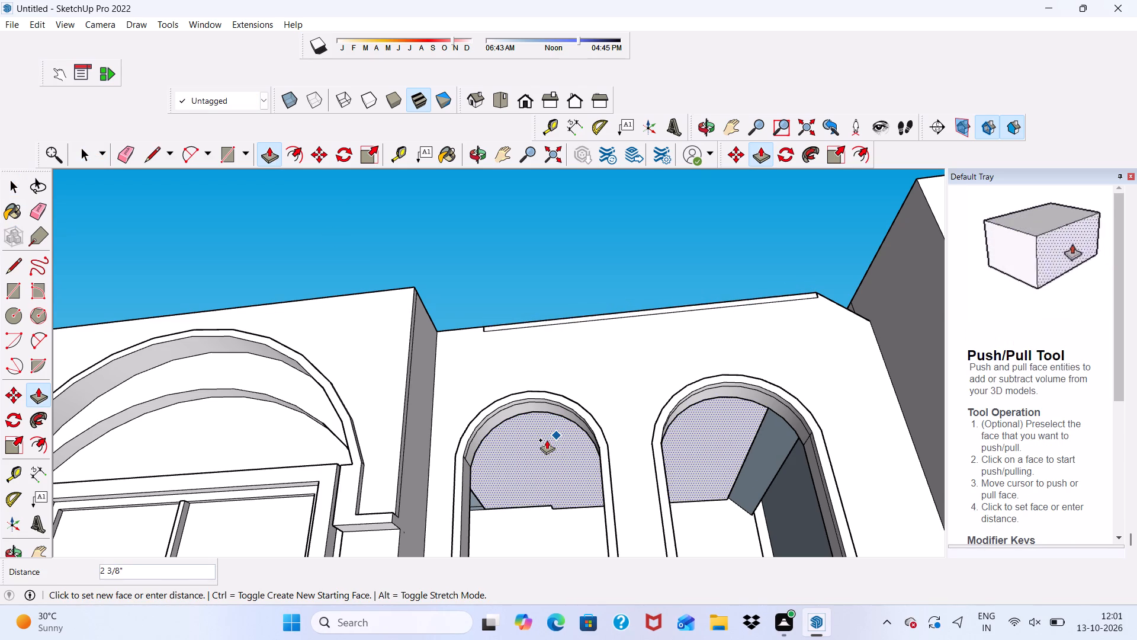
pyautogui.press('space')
# Erase the inset border lines on the roof that meet at the front corner above the balcony bay.
pyautogui.scroll(-5, 547, 417)
pyautogui.moveTo(604, 449); pyautogui.dragTo(531, 591, button='middle')
pyautogui.scroll(5, 660, 313)
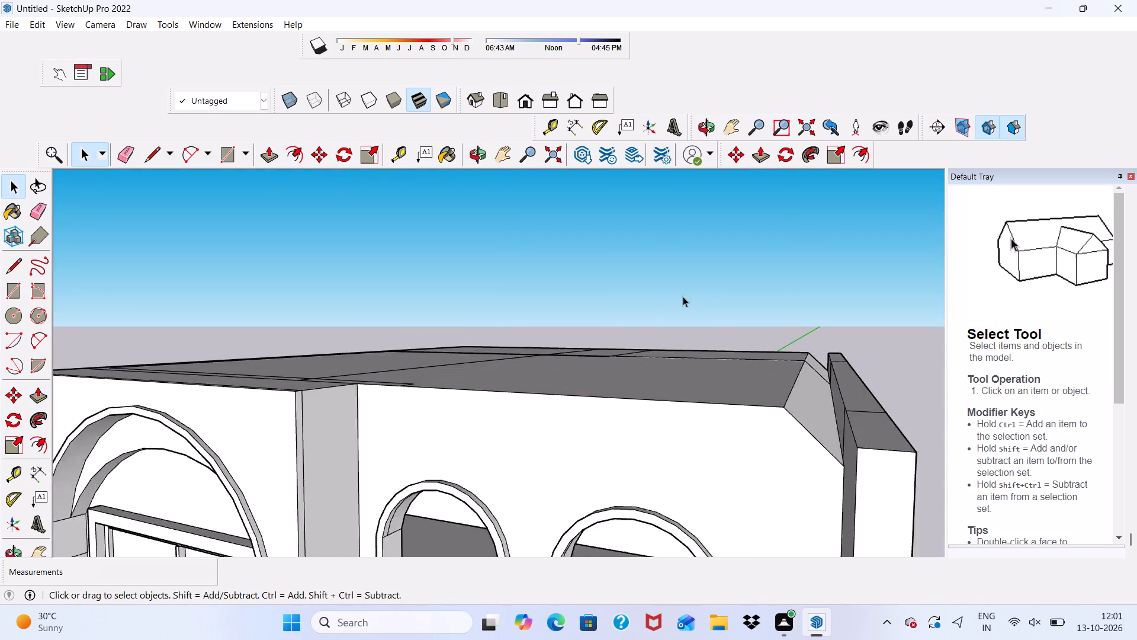
pyautogui.scroll(1, 683, 296)
pyautogui.scroll(-5, 683, 296)
pyautogui.moveTo(696, 330); pyautogui.dragTo(612, 465, button='middle')
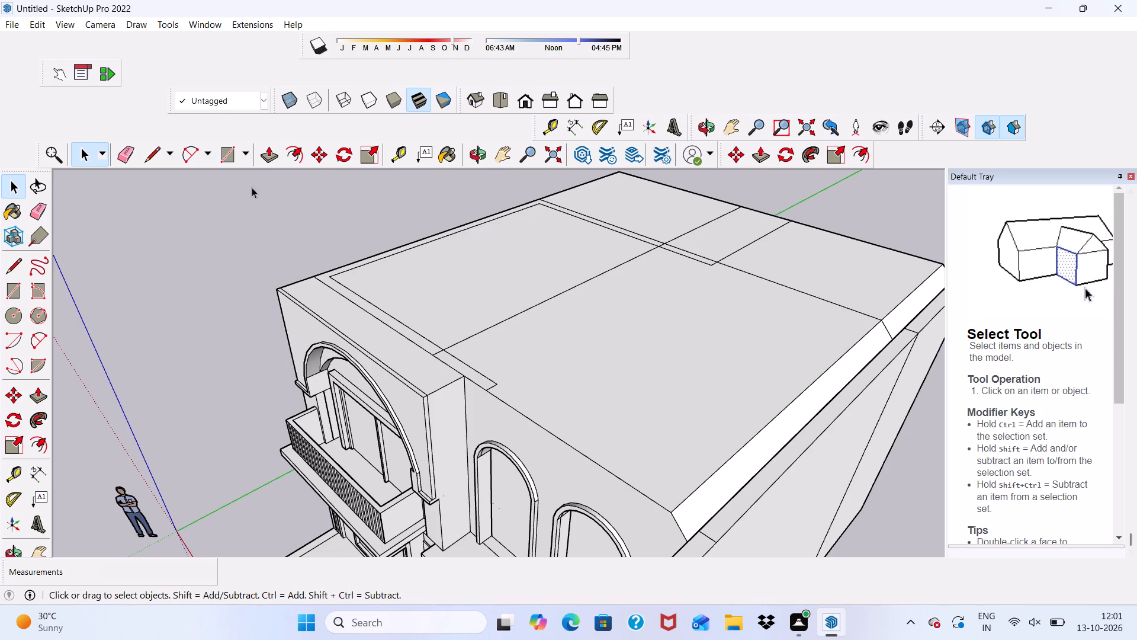
pyautogui.click(121, 162)
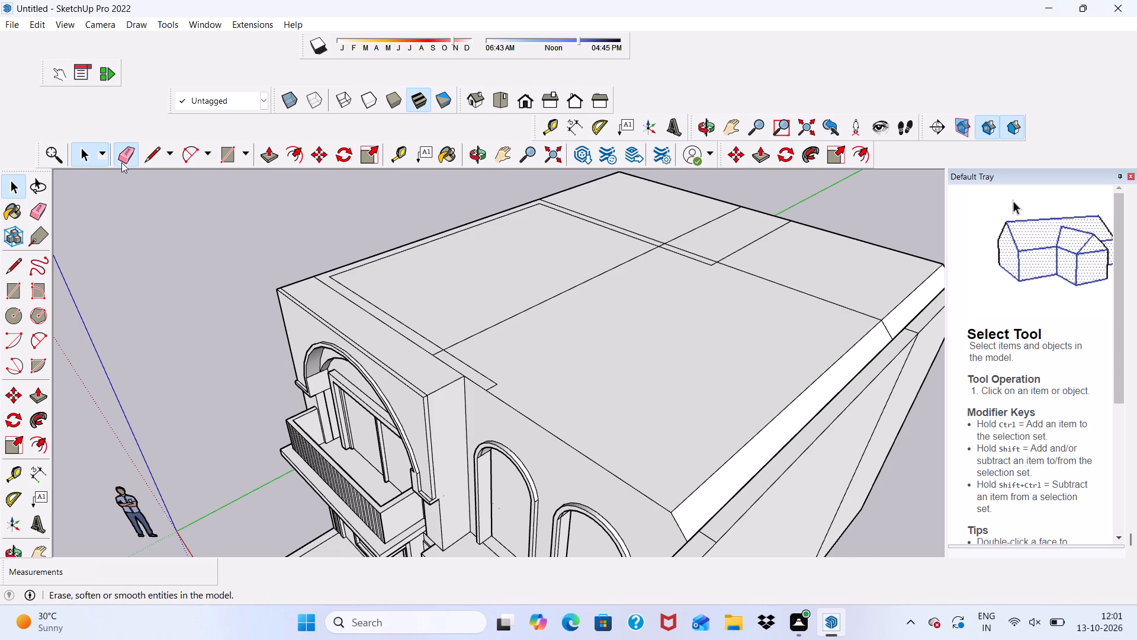
pyautogui.scroll(10, 365, 293)
pyautogui.moveTo(329, 282); pyautogui.dragTo(329, 288)
pyautogui.moveTo(312, 249); pyautogui.dragTo(321, 258)
pyautogui.scroll(-6, 346, 274)
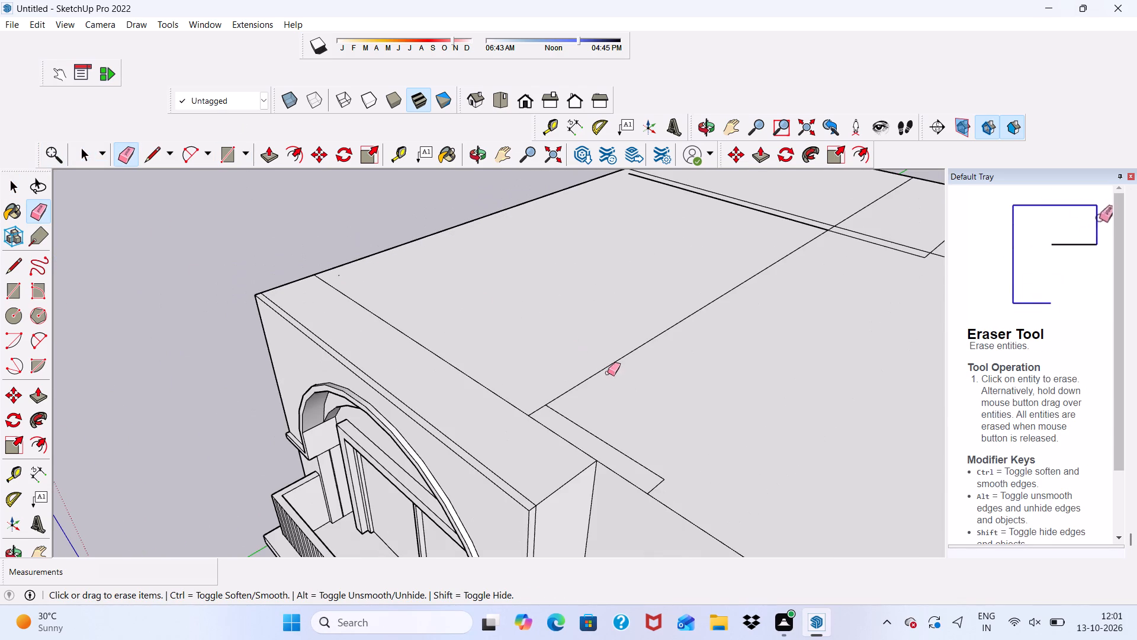
# Erase the long dividing line across the roof and the leftover line segments near its front end.
pyautogui.moveTo(587, 354); pyautogui.dragTo(586, 386)
pyautogui.doubleClick(562, 420)
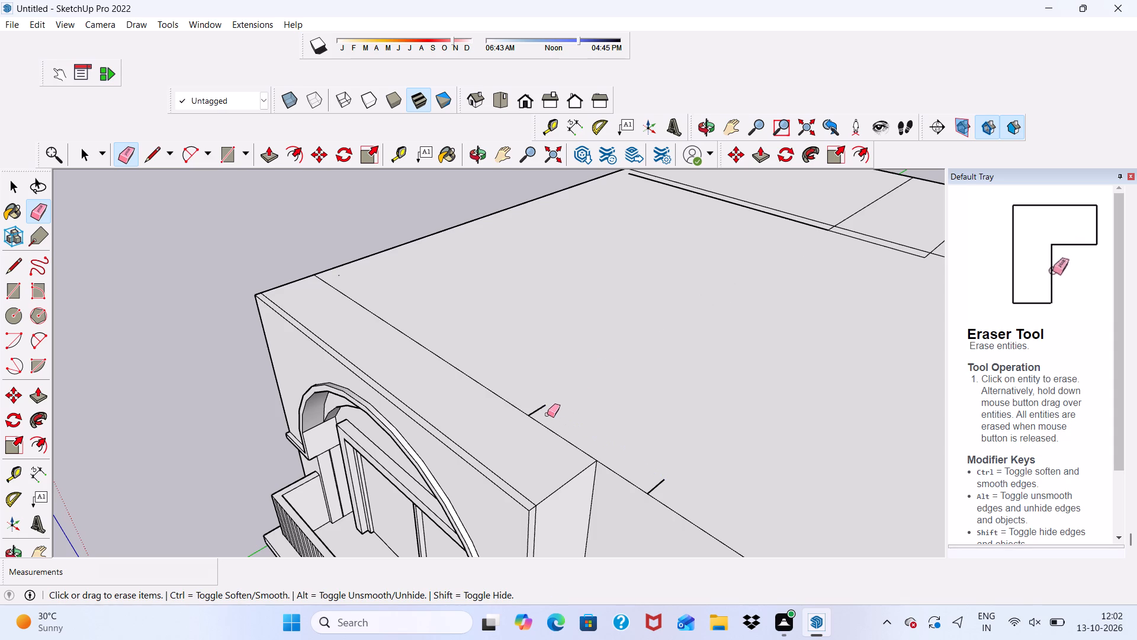
pyautogui.click(538, 409)
pyautogui.moveTo(654, 482); pyautogui.dragTo(664, 488)
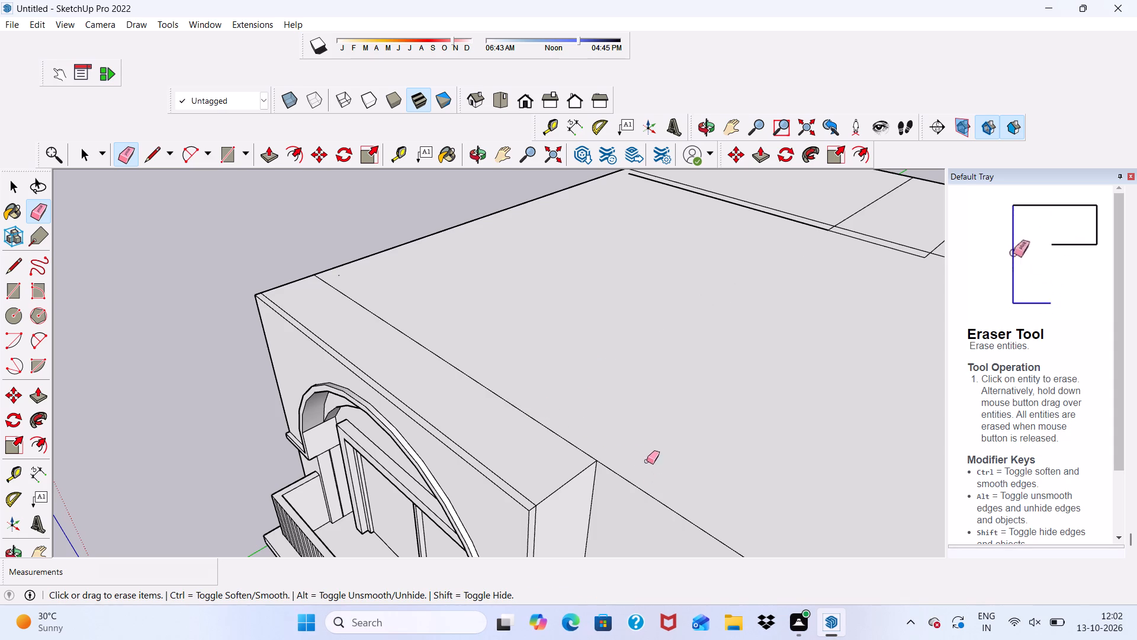
# Erase the remaining strip lines, cross lines and short stubs on the rear part of the roof.
pyautogui.scroll(-6, 555, 399)
pyautogui.scroll(4, 772, 275)
pyautogui.moveTo(770, 260); pyautogui.dragTo(705, 284)
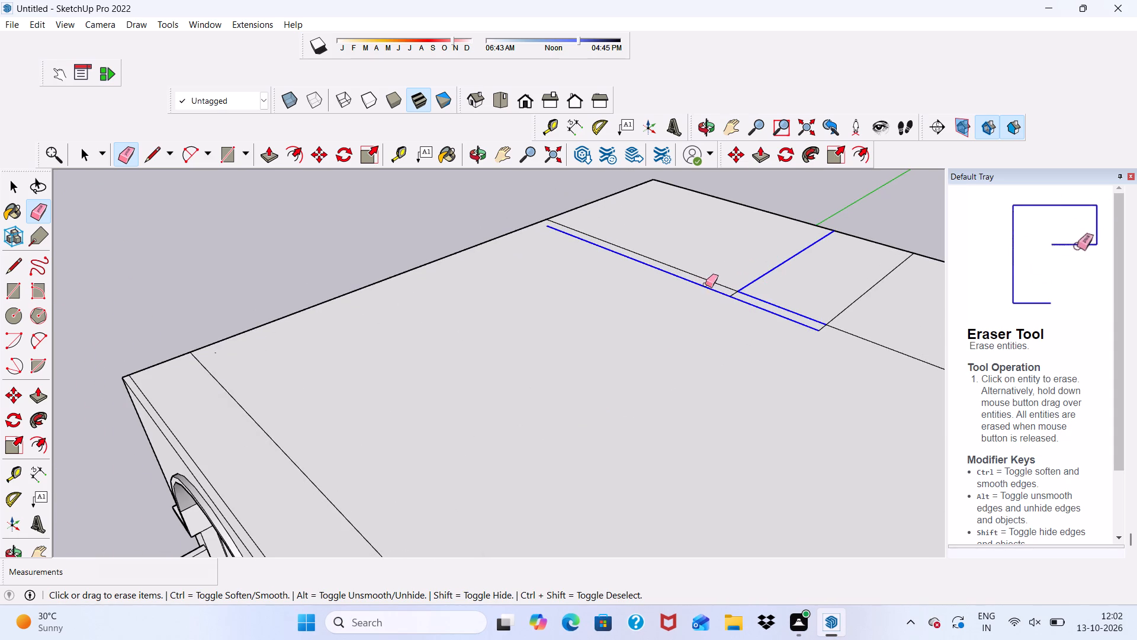
pyautogui.moveTo(705, 284); pyautogui.dragTo(692, 273)
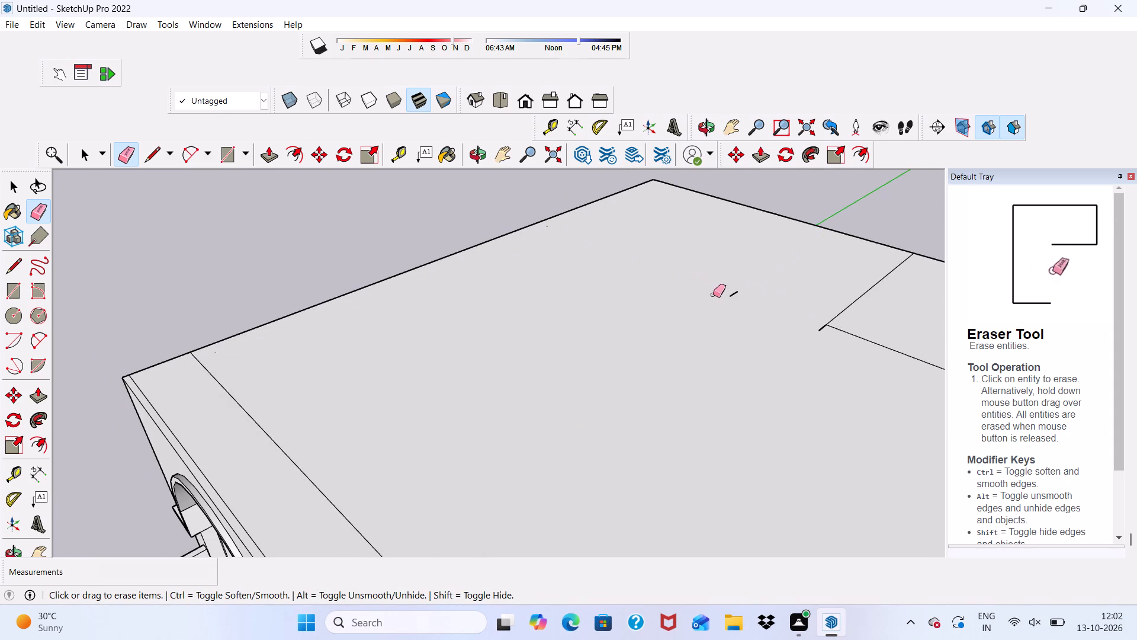
pyautogui.moveTo(734, 291); pyautogui.dragTo(749, 312)
pyautogui.moveTo(841, 309); pyautogui.dragTo(815, 334)
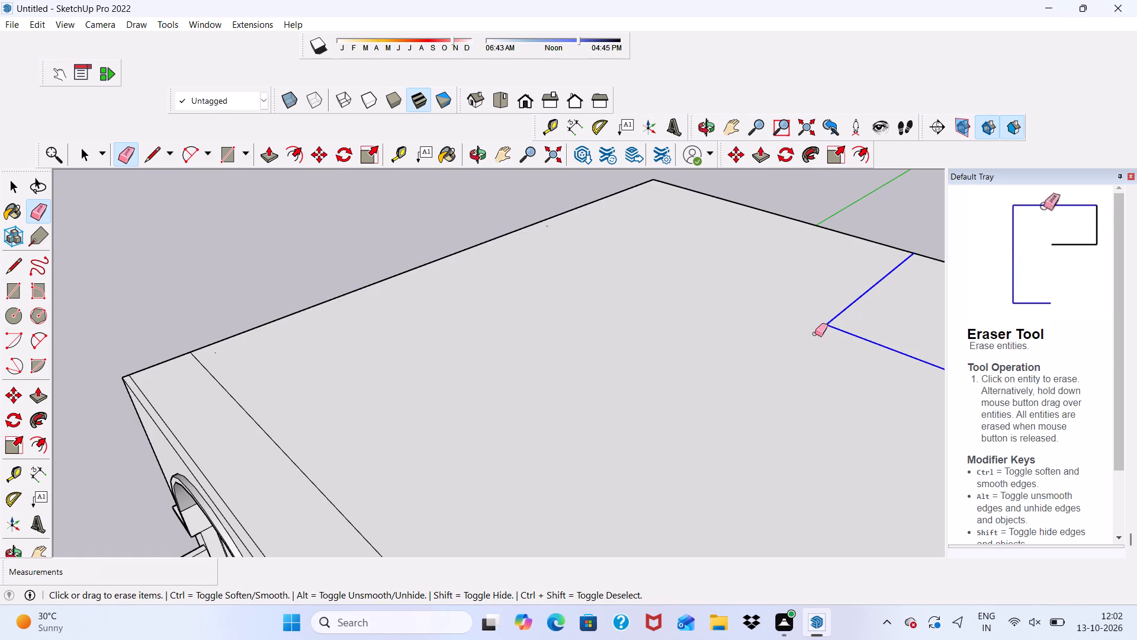
pyautogui.moveTo(815, 334); pyautogui.dragTo(843, 316)
# Push/Pull the rear wall's inner face seen through the upper-floor arched opening.
pyautogui.scroll(-9, 573, 289)
pyautogui.scroll(-1, 589, 334)
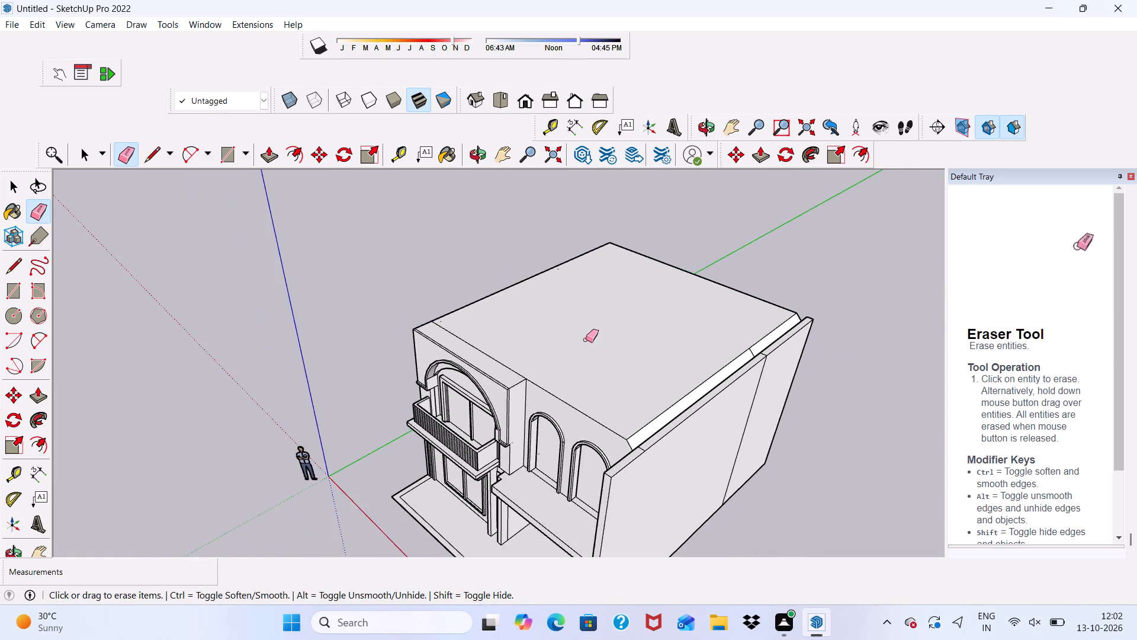
pyautogui.scroll(-1, 586, 340)
pyautogui.moveTo(587, 340); pyautogui.dragTo(767, 199, button='middle')
pyautogui.moveTo(687, 245); pyautogui.dragTo(756, 245, button='middle')
pyautogui.scroll(20, 644, 380)
pyautogui.scroll(1, 644, 380)
pyautogui.scroll(-4, 595, 341)
pyautogui.moveTo(499, 277); pyautogui.dragTo(461, 273, button='middle')
pyautogui.scroll(-1, 499, 277)
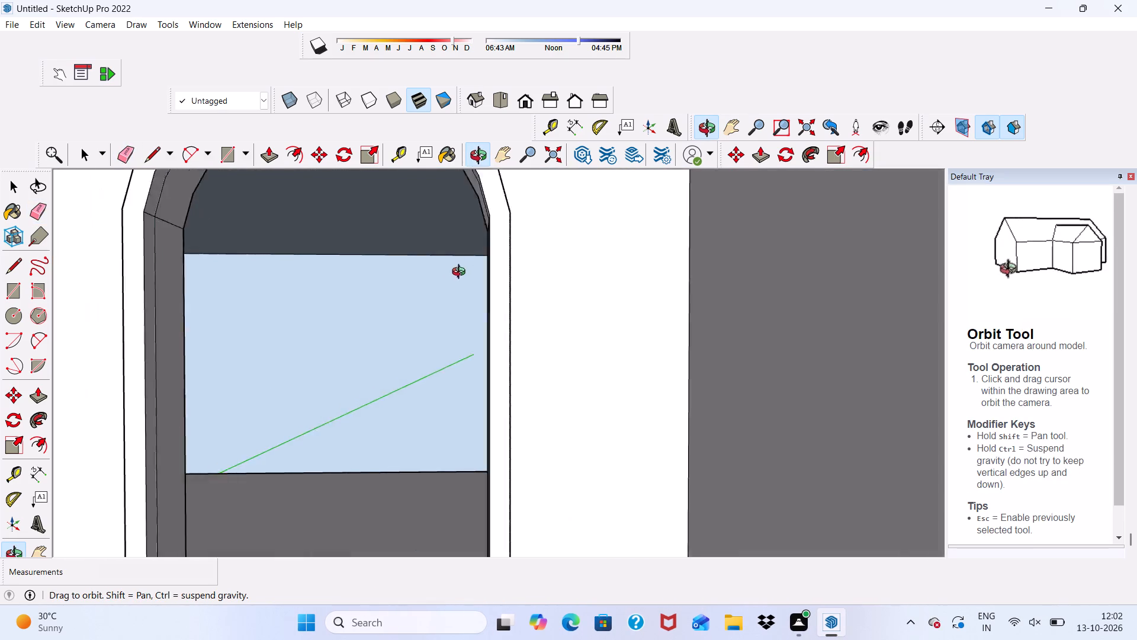
pyautogui.moveTo(461, 273); pyautogui.dragTo(460, 279, button='middle')
pyautogui.scroll(3, 477, 305)
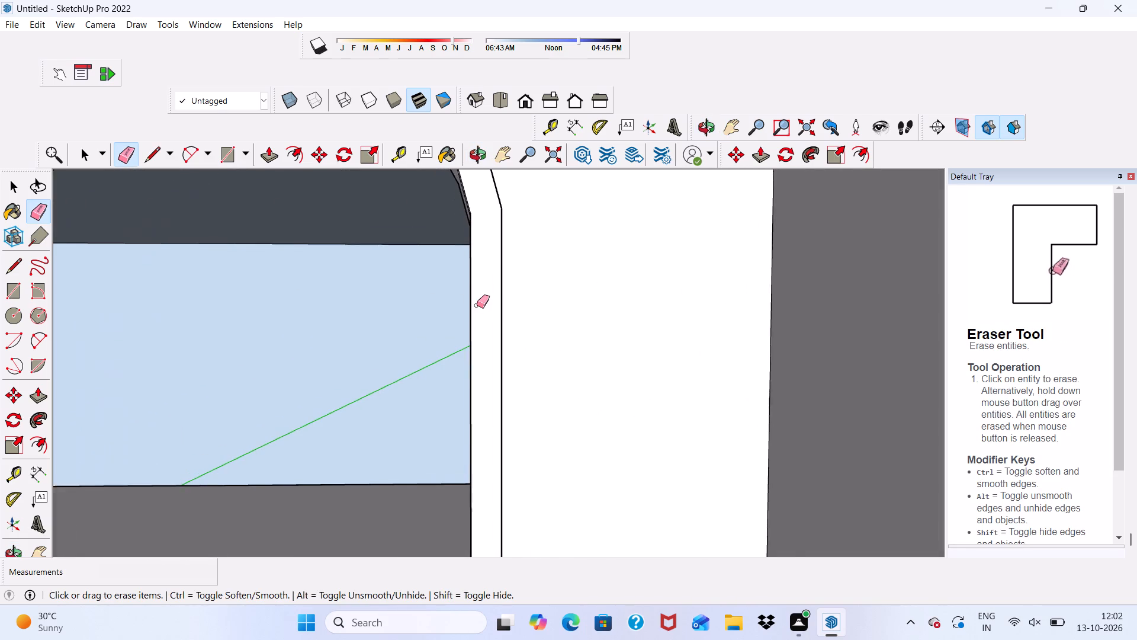
pyautogui.scroll(2, 477, 305)
pyautogui.moveTo(502, 327); pyautogui.dragTo(407, 349)
pyautogui.press('space')
pyautogui.scroll(2, 407, 349)
pyautogui.click(395, 337)
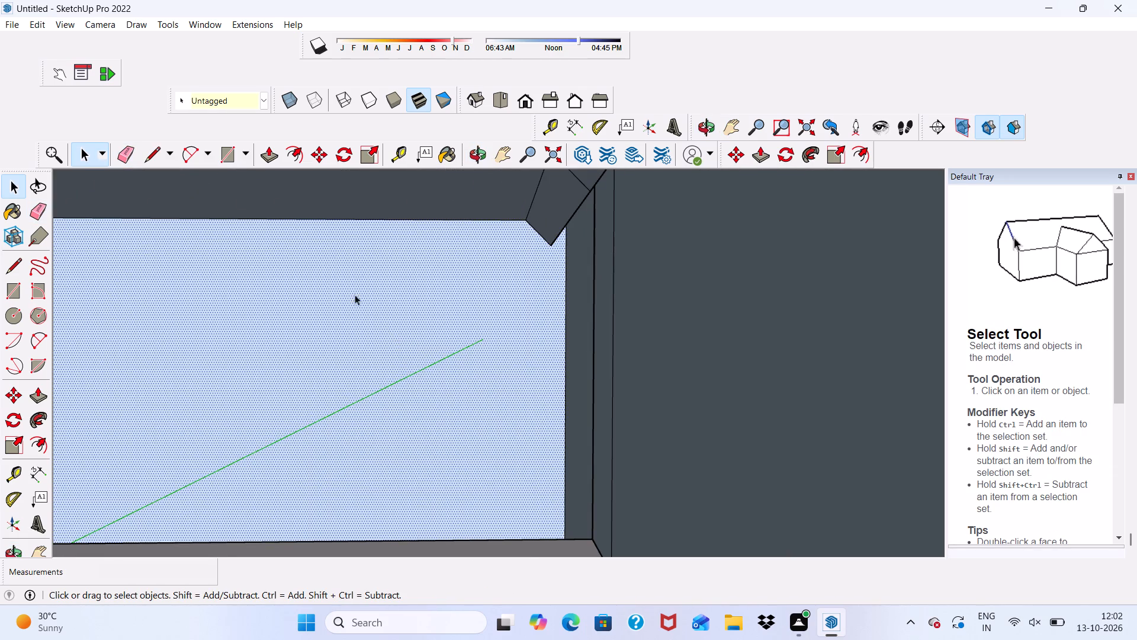
pyautogui.click(269, 156)
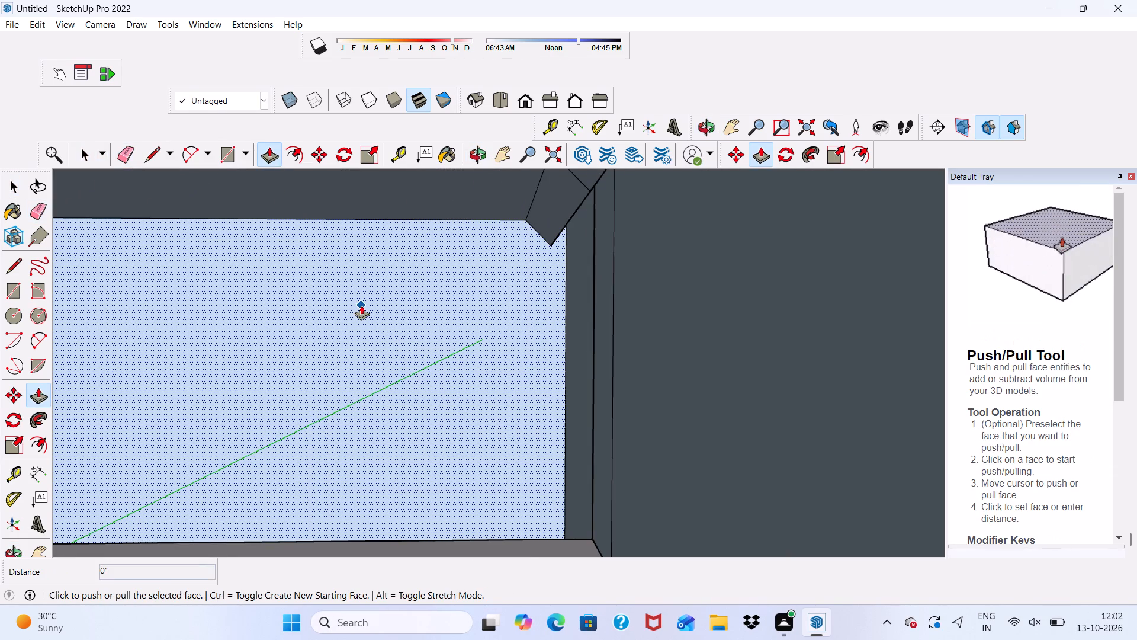
pyautogui.click(374, 309)
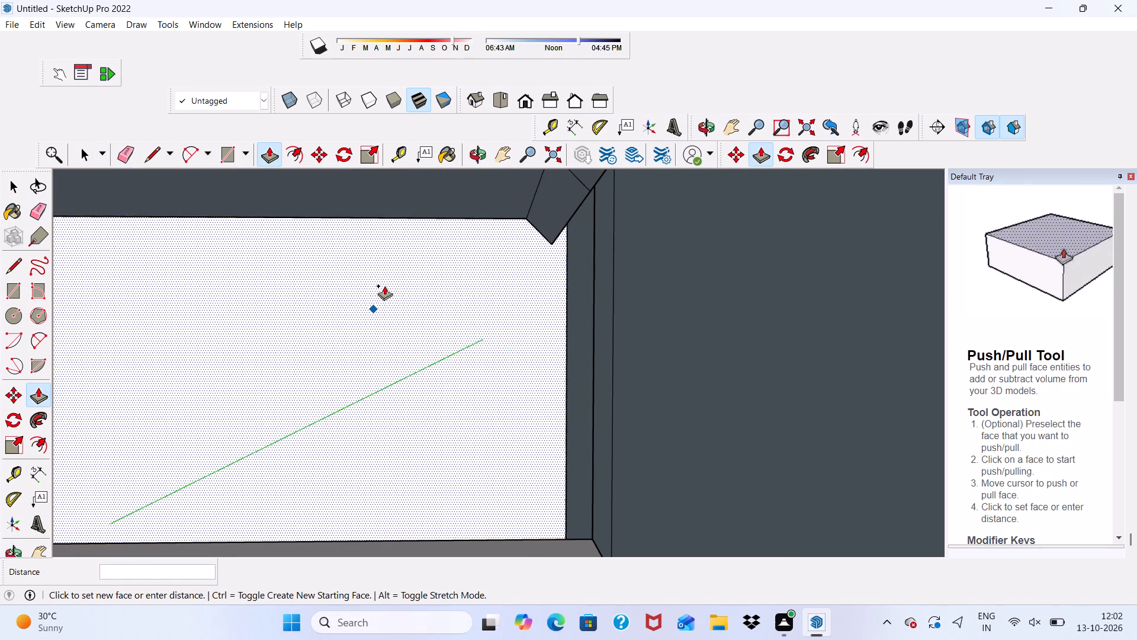
pyautogui.scroll(-2, 403, 260)
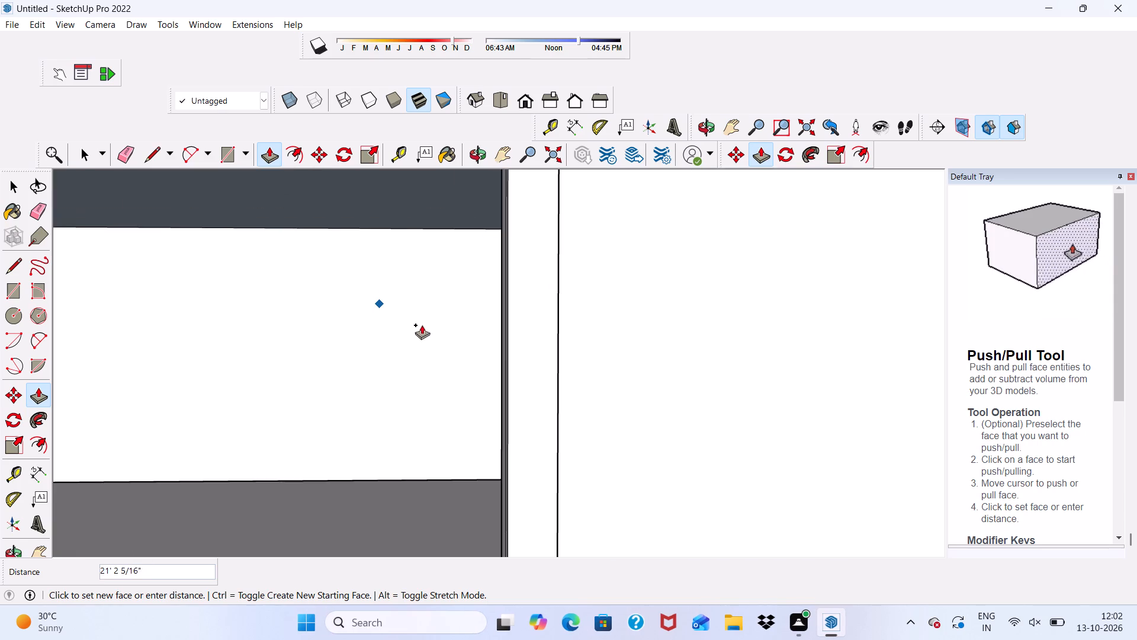
pyautogui.scroll(-1, 422, 325)
pyautogui.click(415, 367)
# Push/Pull the side wall's inner face seen through the arched opening by 7 3/16".
pyautogui.moveTo(419, 368); pyautogui.dragTo(476, 356, button='middle')
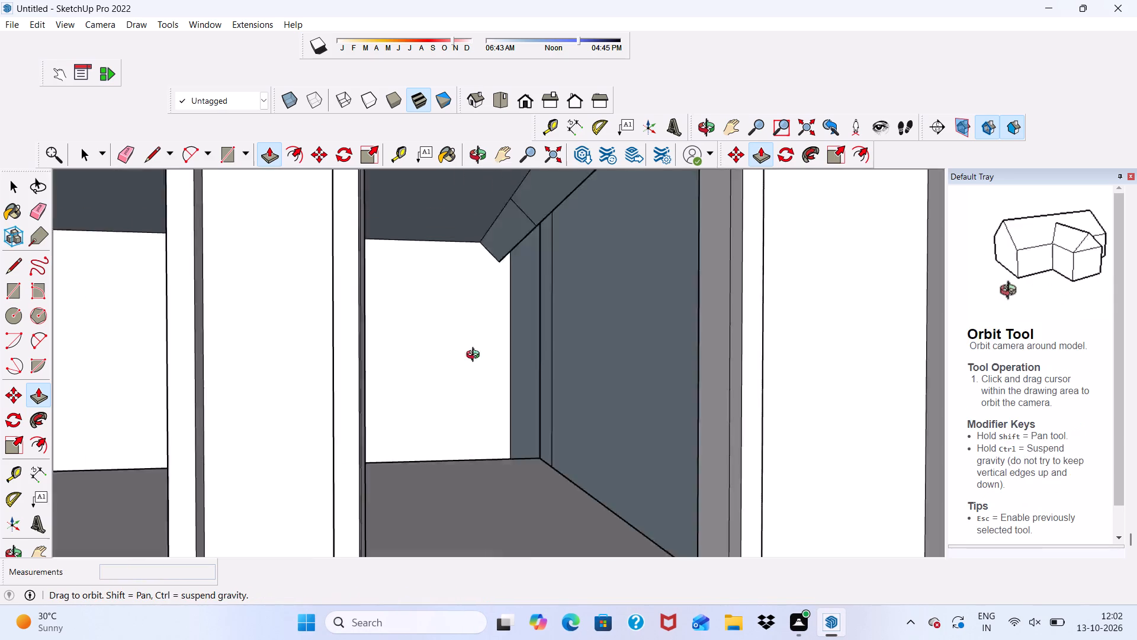
pyautogui.moveTo(476, 356); pyautogui.dragTo(524, 348, button='middle')
pyautogui.press('space')
pyautogui.click(648, 340)
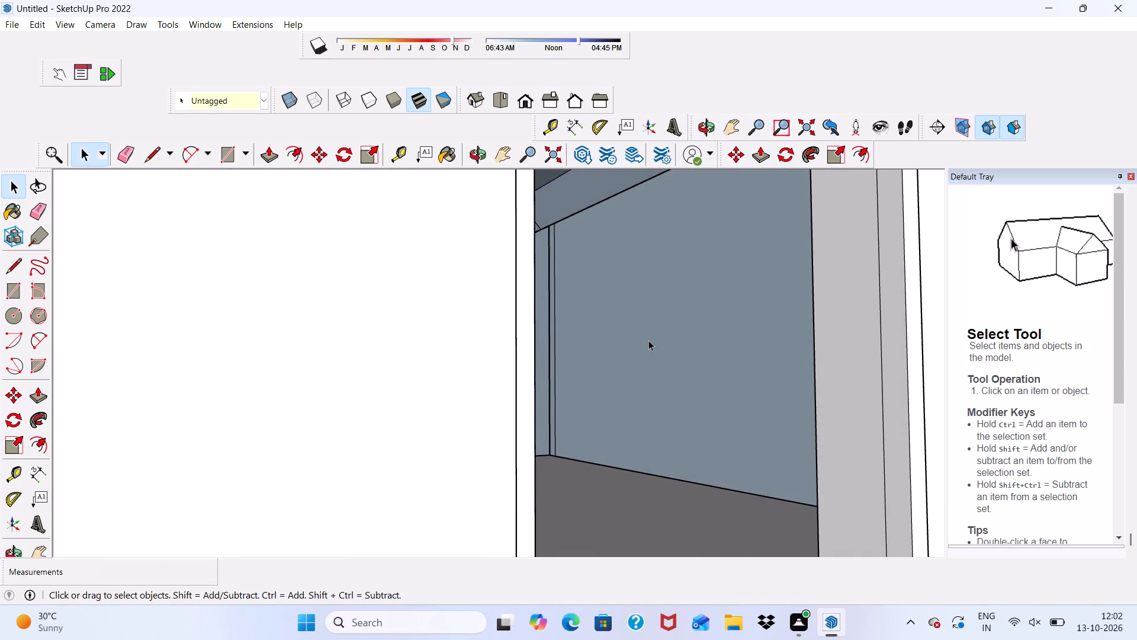
pyautogui.click(265, 153)
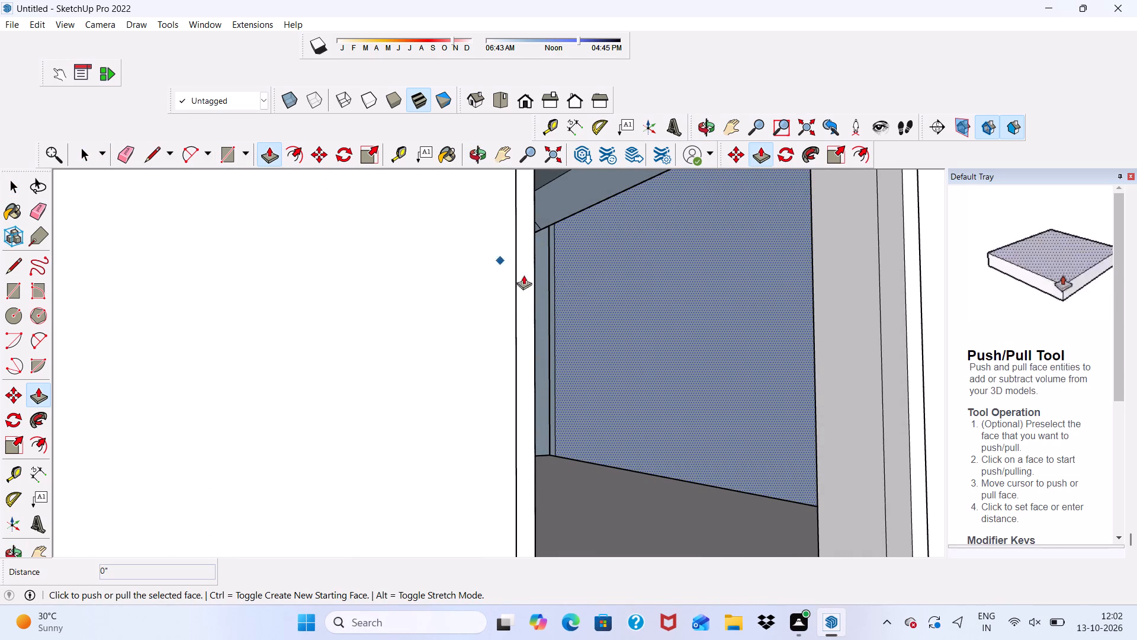
pyautogui.click(673, 309)
pyautogui.click(686, 302)
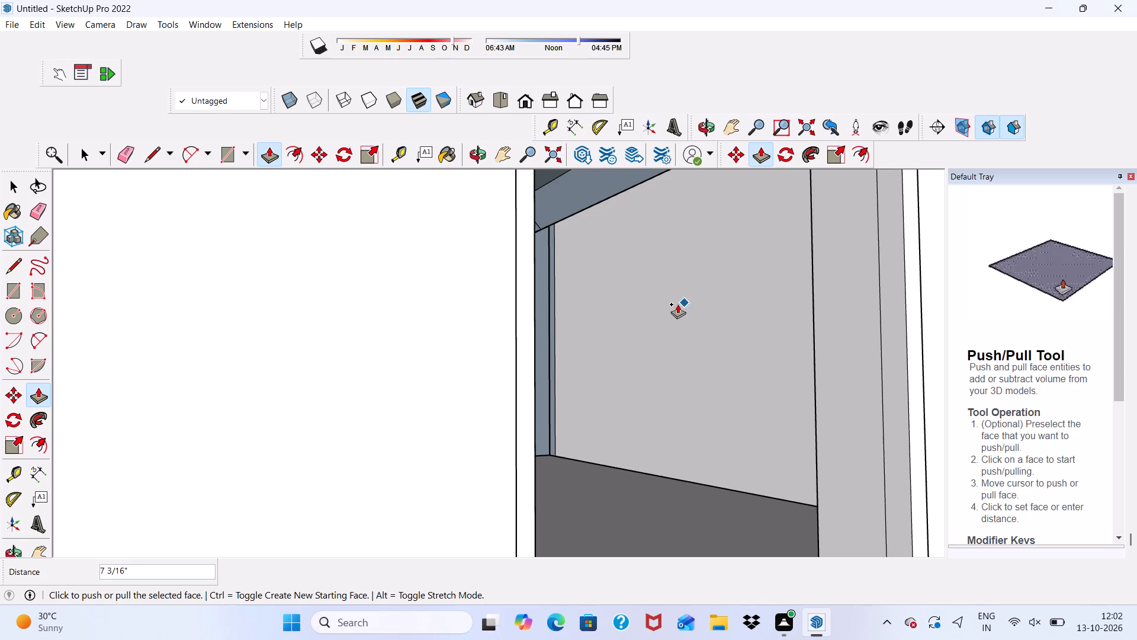
# Push/Pull the narrow inner wall face below the roof's sloped edge at the rear corner by 7 9/16".
pyautogui.moveTo(643, 313); pyautogui.dragTo(669, 350, button='middle')
pyautogui.press('space')
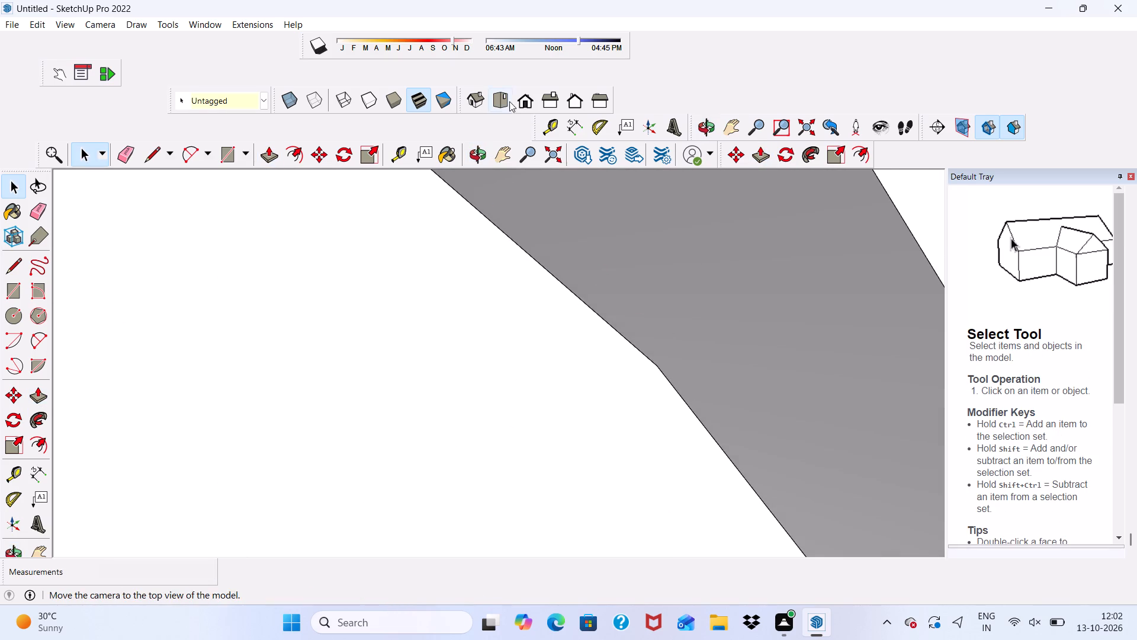
pyautogui.click(526, 97)
pyautogui.scroll(-5, 609, 187)
pyautogui.moveTo(716, 292); pyautogui.dragTo(709, 290, button='middle')
pyautogui.scroll(7, 674, 275)
pyautogui.click(671, 272)
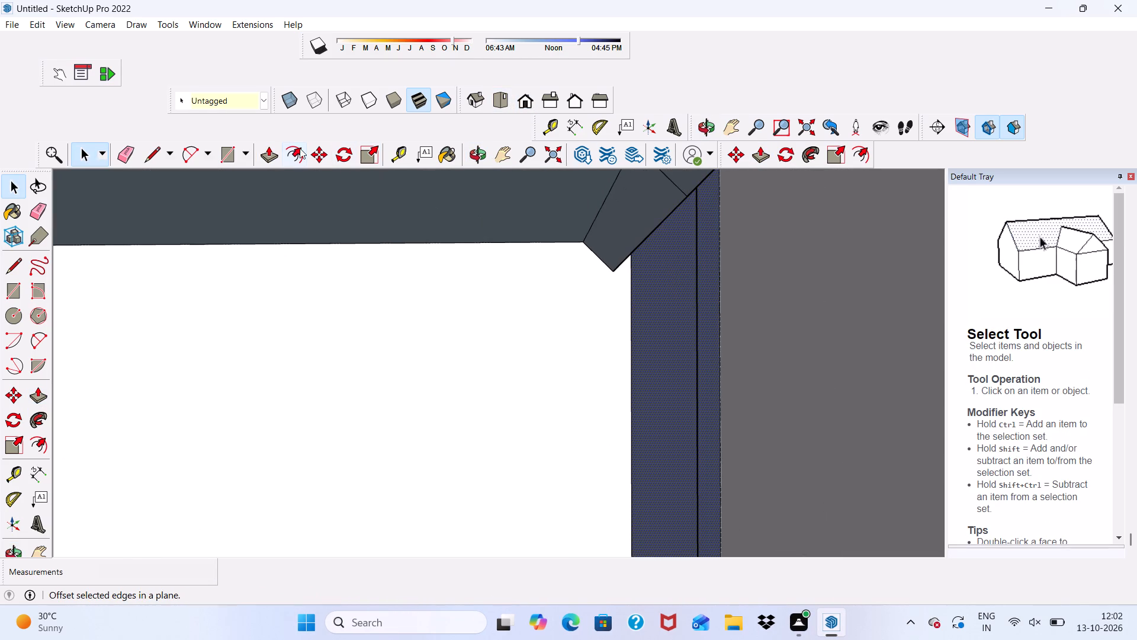
pyautogui.click(264, 156)
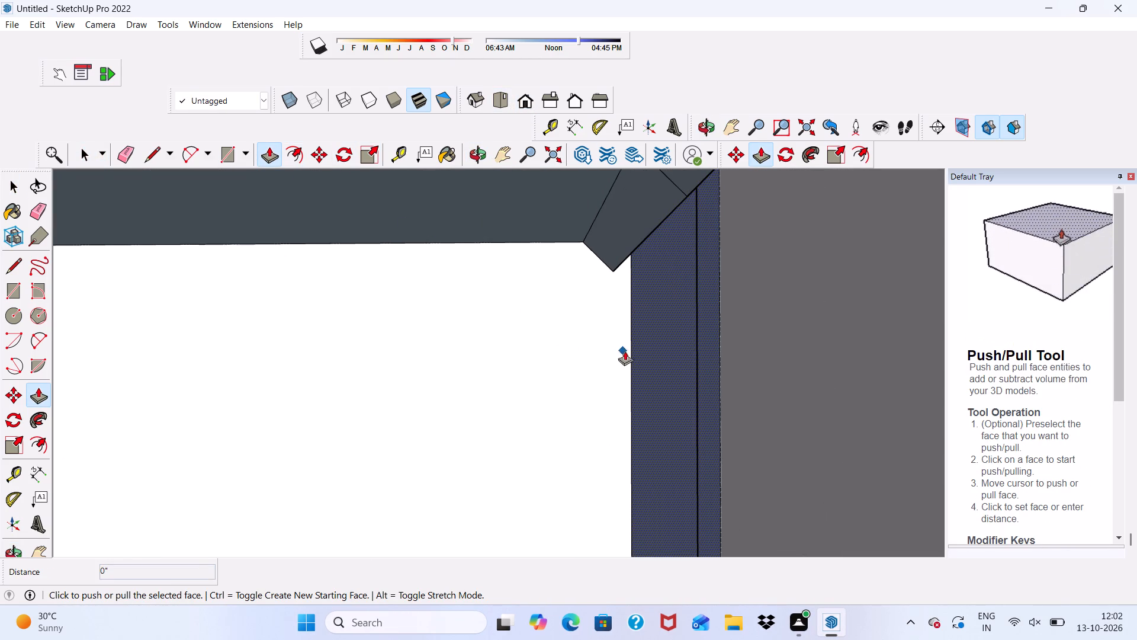
pyautogui.click(645, 354)
pyautogui.click(663, 355)
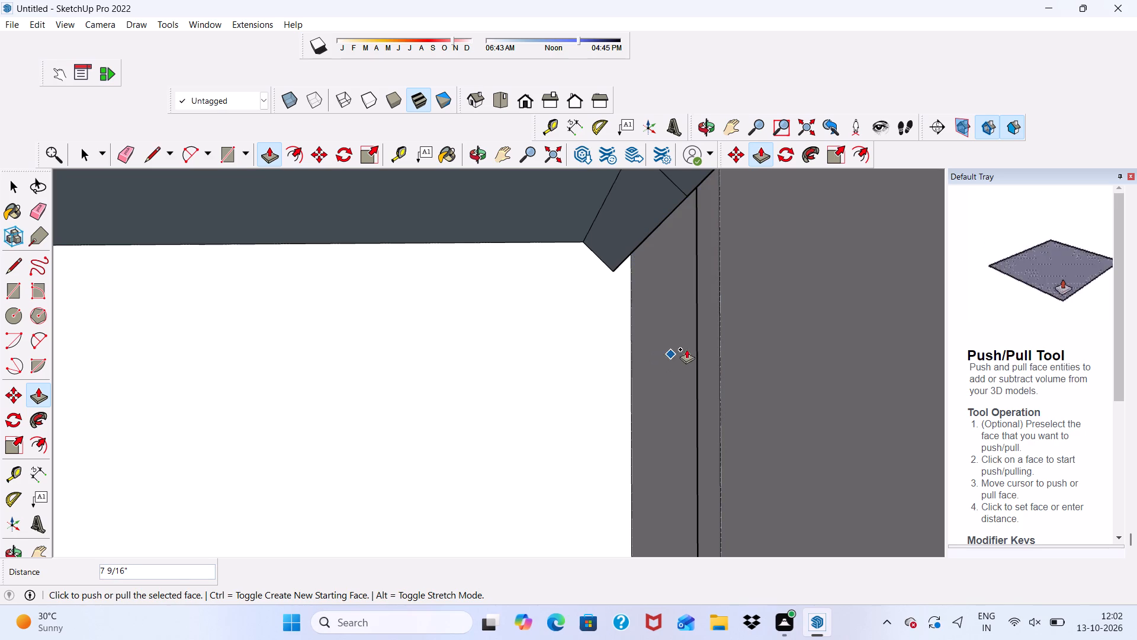
# Push/Pull the ceiling face seen from below through the arched opening next to the balcony bay by 7 13/16".
pyautogui.scroll(-5, 682, 338)
pyautogui.moveTo(706, 371); pyautogui.dragTo(643, 314, button='middle')
pyautogui.middleClick(647, 311)
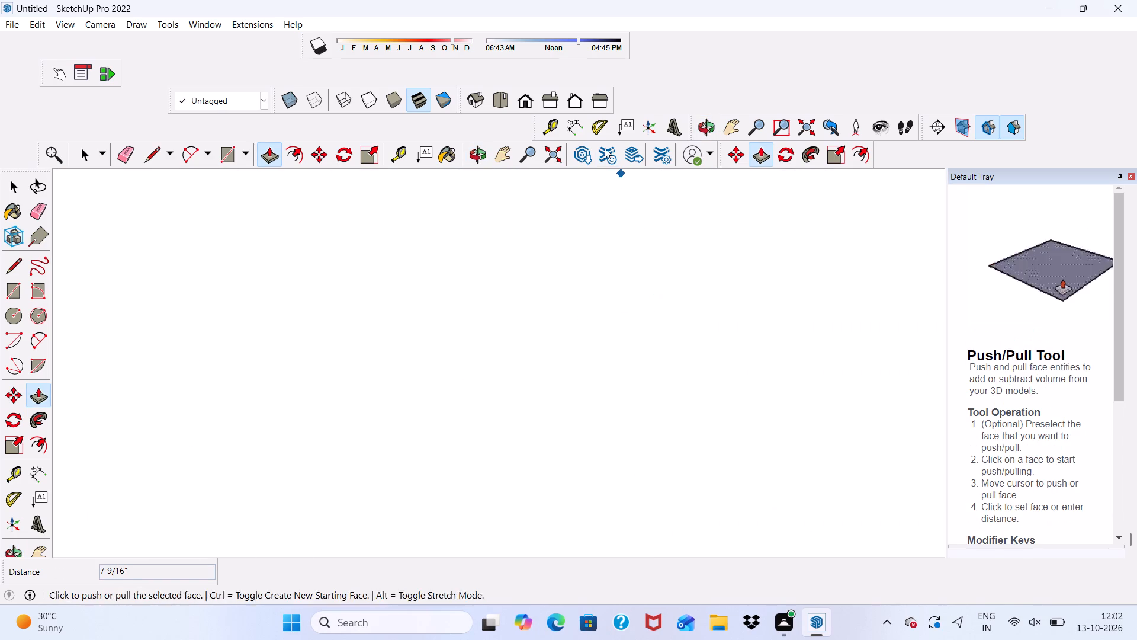
pyautogui.moveTo(522, 95); pyautogui.dragTo(537, 110)
pyautogui.scroll(-5, 654, 201)
pyautogui.scroll(-2, 768, 292)
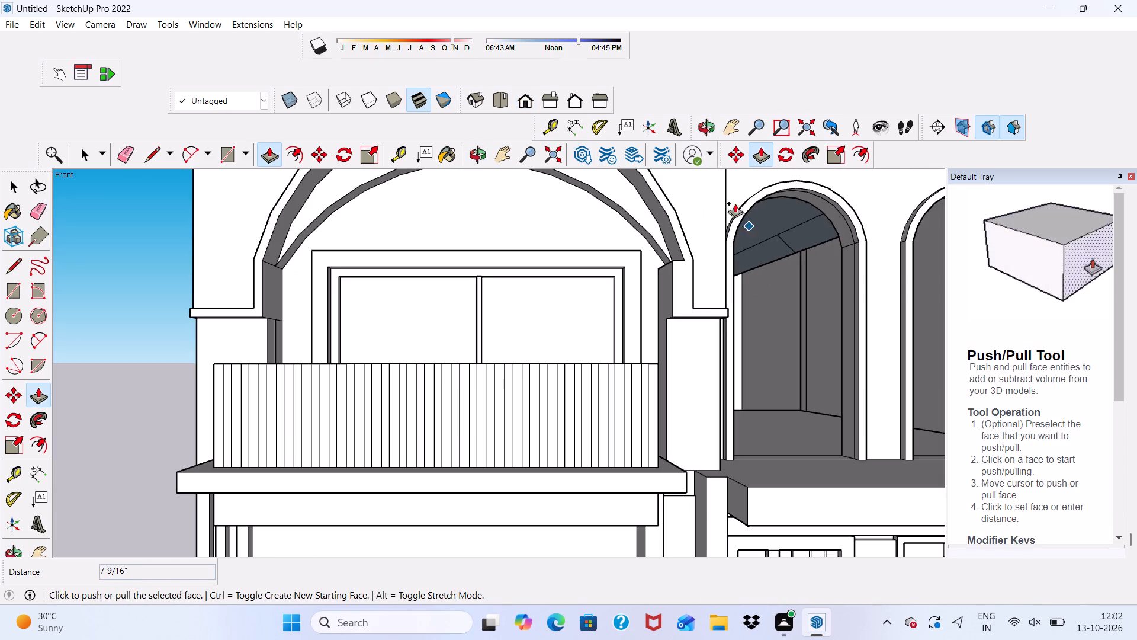
pyautogui.moveTo(714, 190); pyautogui.dragTo(484, 130, button='middle')
pyautogui.scroll(-5, 599, 243)
pyautogui.scroll(2, 726, 214)
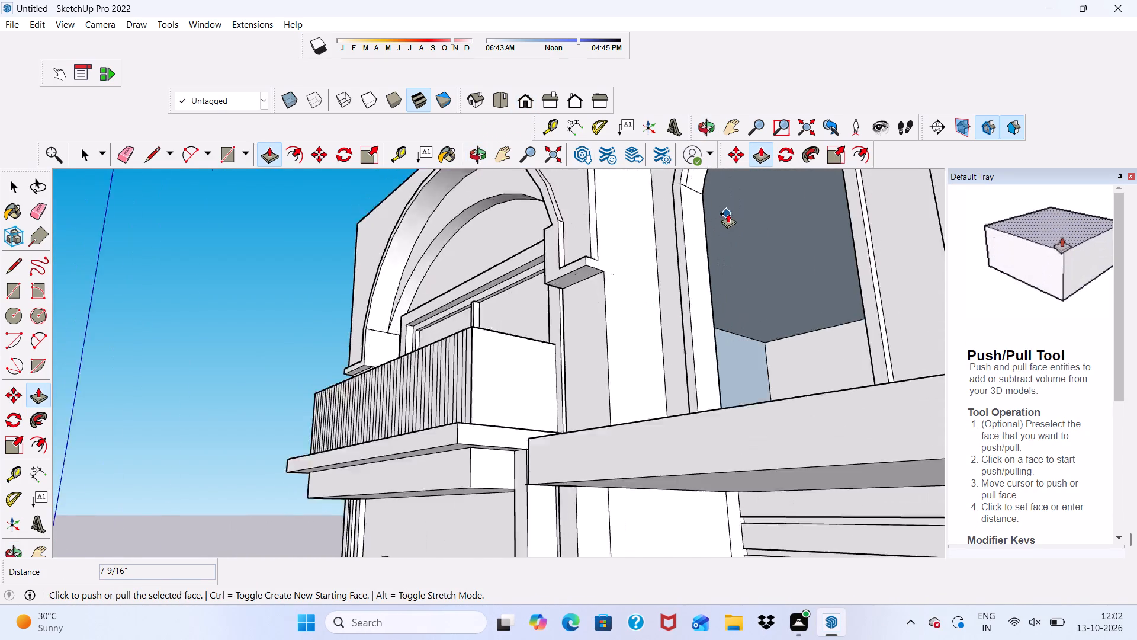
pyautogui.scroll(5, 728, 213)
pyautogui.click(734, 199)
pyautogui.click(741, 208)
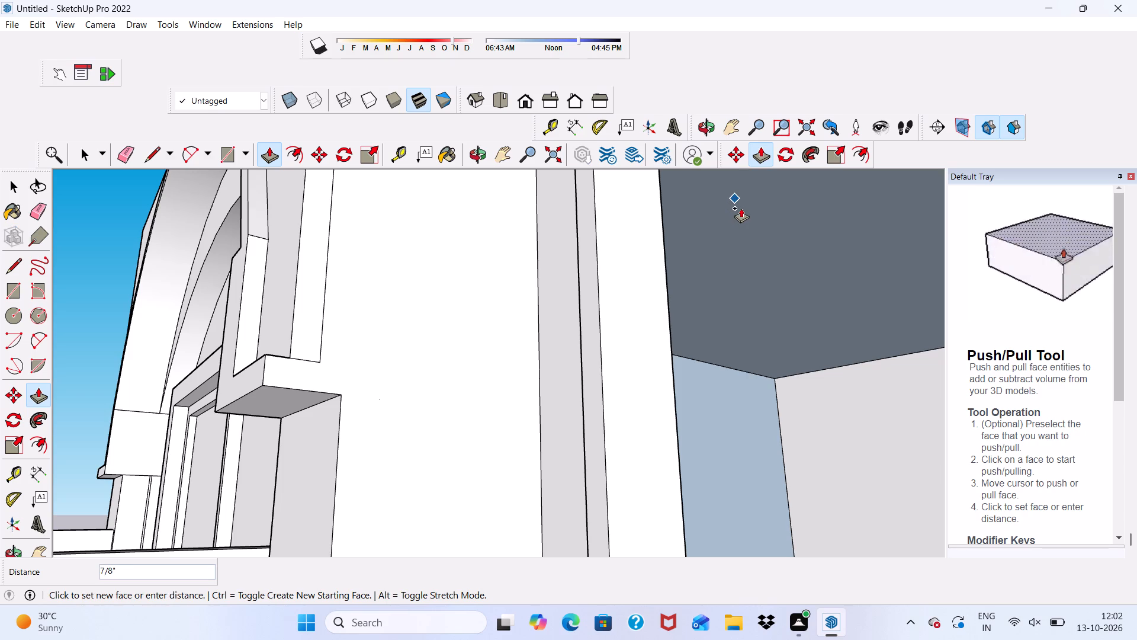
pyautogui.press('space')
pyautogui.click(741, 208)
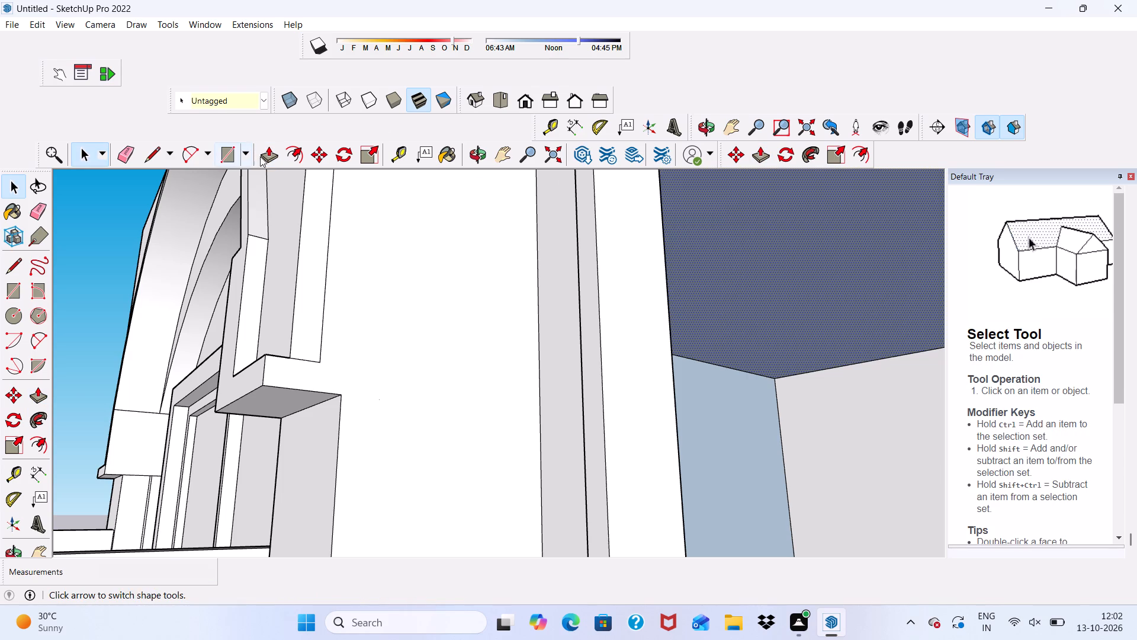
pyautogui.click(270, 158)
pyautogui.click(766, 225)
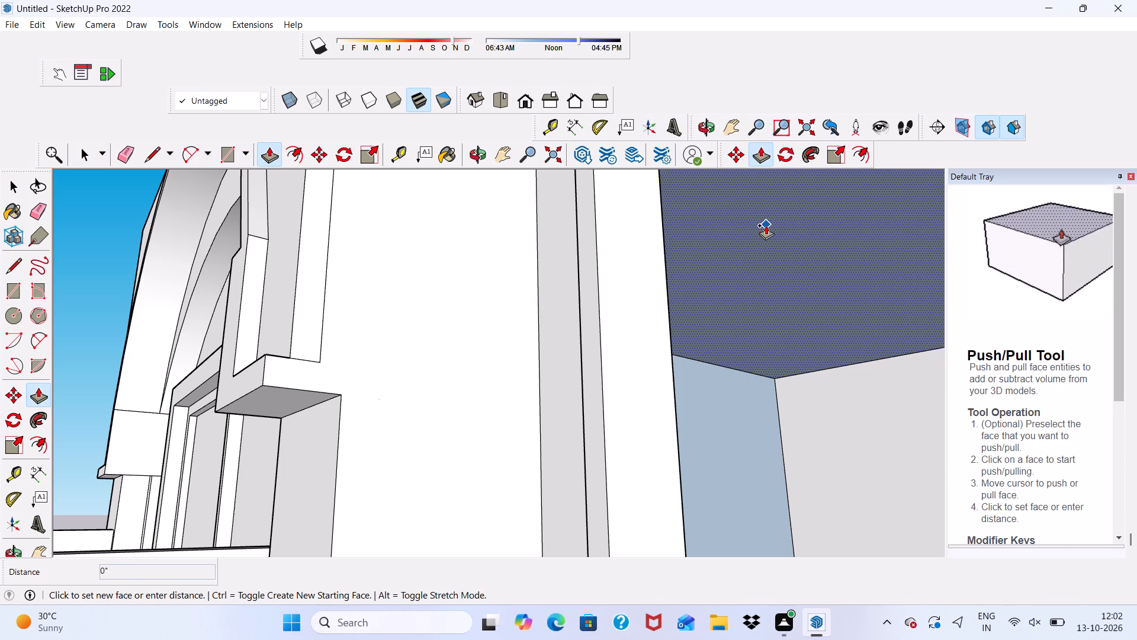
pyautogui.click(760, 206)
pyautogui.scroll(-1, 769, 269)
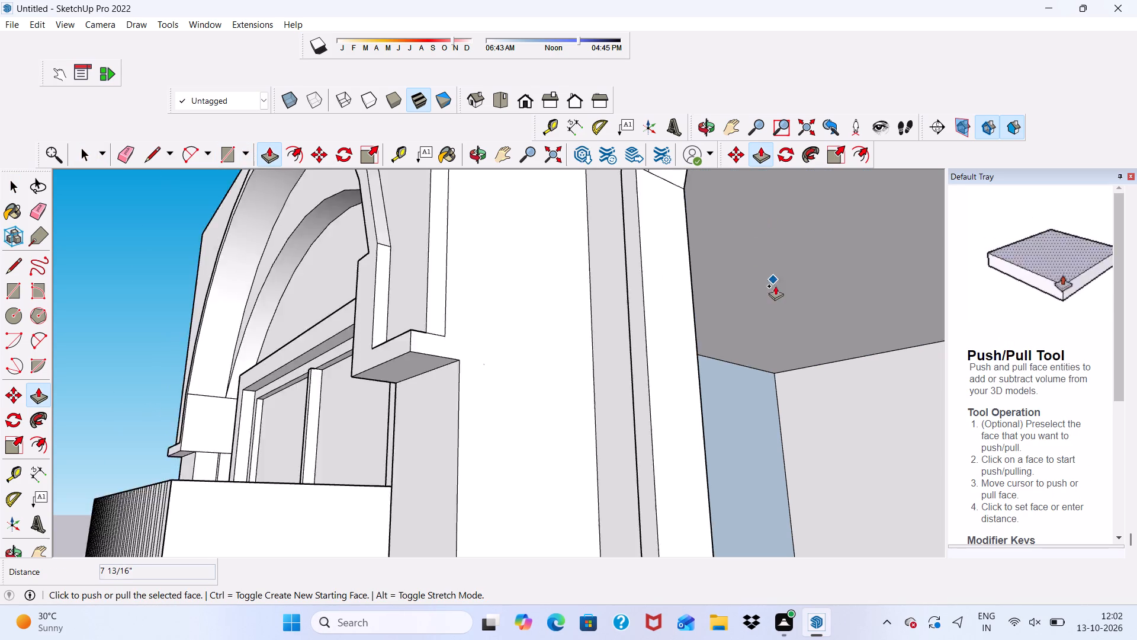
# Push/Pull the large blue inner wall face beside the arched window bay on the upper floor by 3' 3 7/8".
pyautogui.scroll(-1, 775, 286)
pyautogui.moveTo(775, 286); pyautogui.dragTo(479, 361, button='middle')
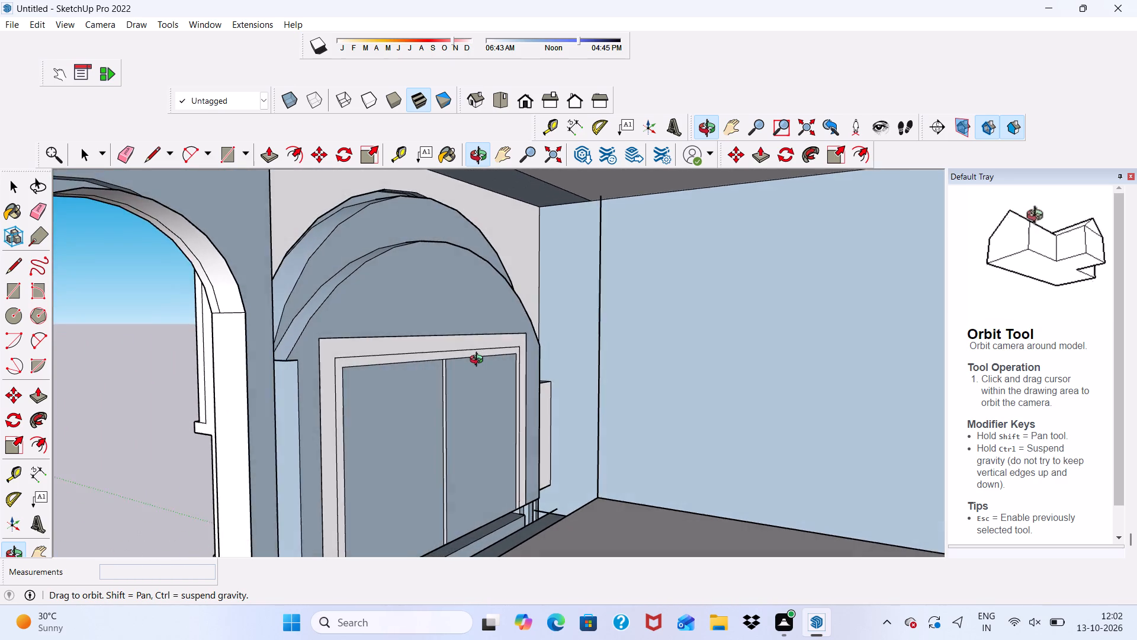
pyautogui.moveTo(479, 361); pyautogui.dragTo(522, 350, button='middle')
pyautogui.click(636, 338)
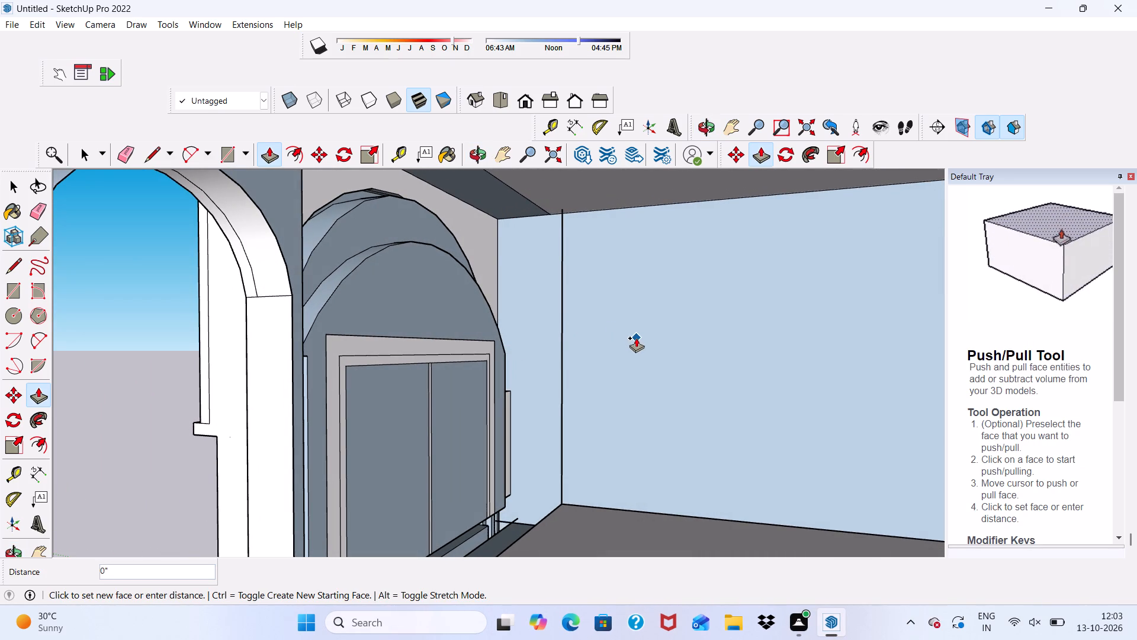
pyautogui.press('space')
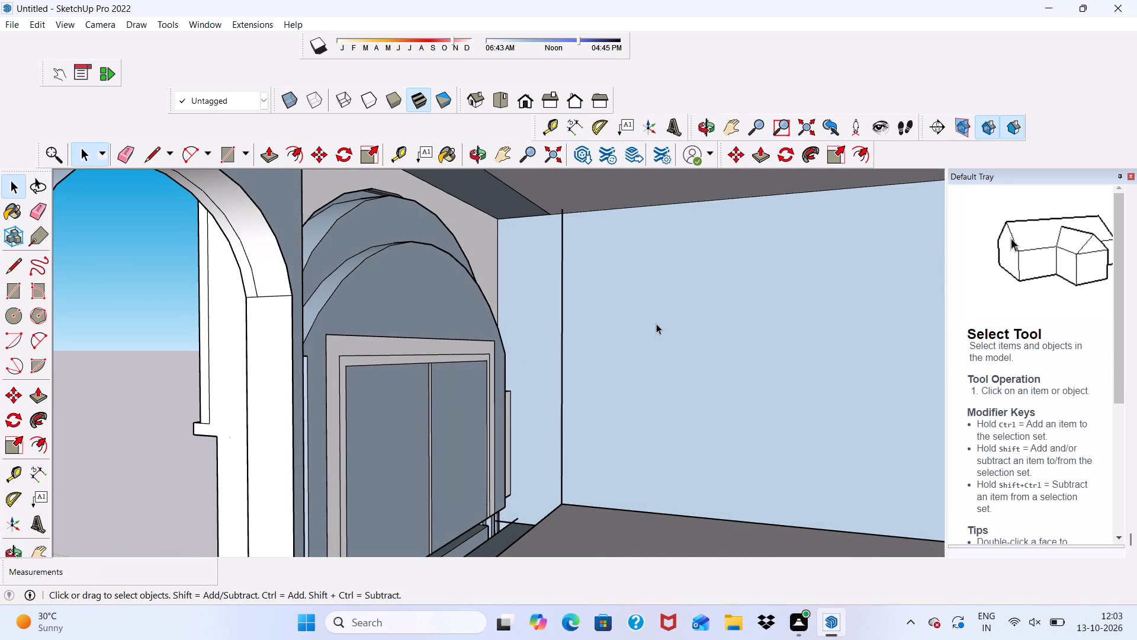
pyautogui.click(656, 324)
pyautogui.click(268, 154)
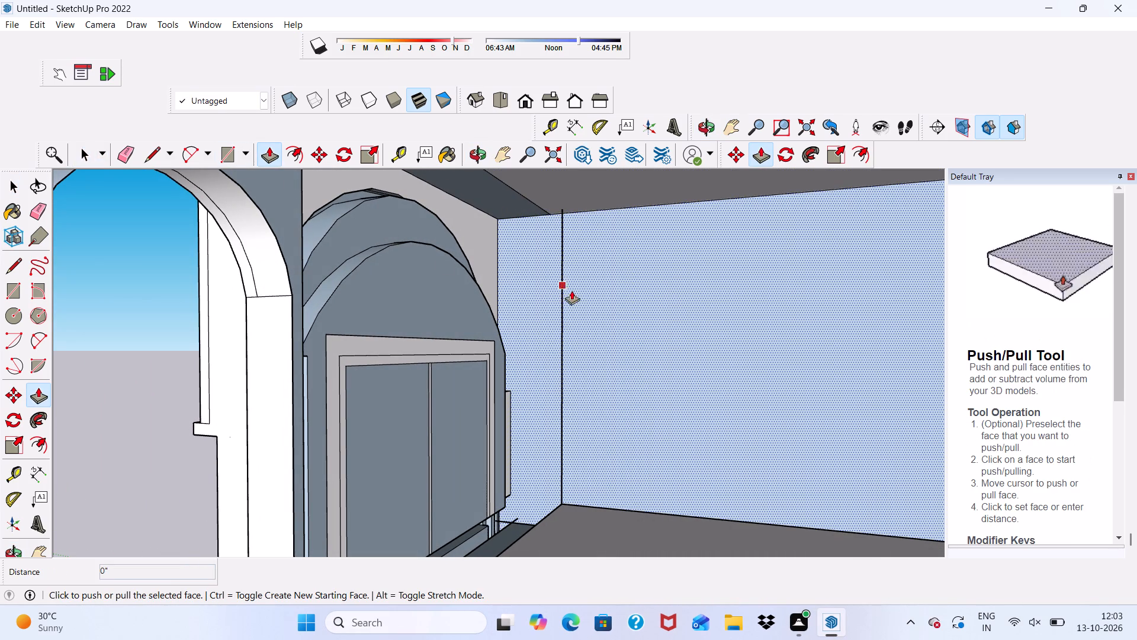
pyautogui.click(617, 317)
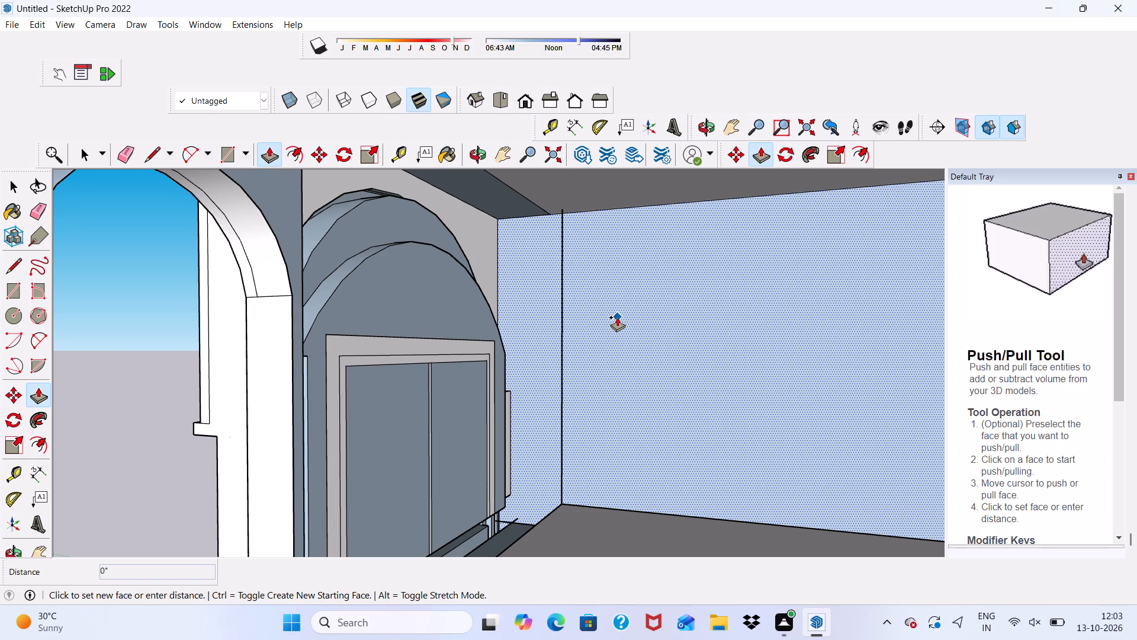
pyautogui.click(642, 300)
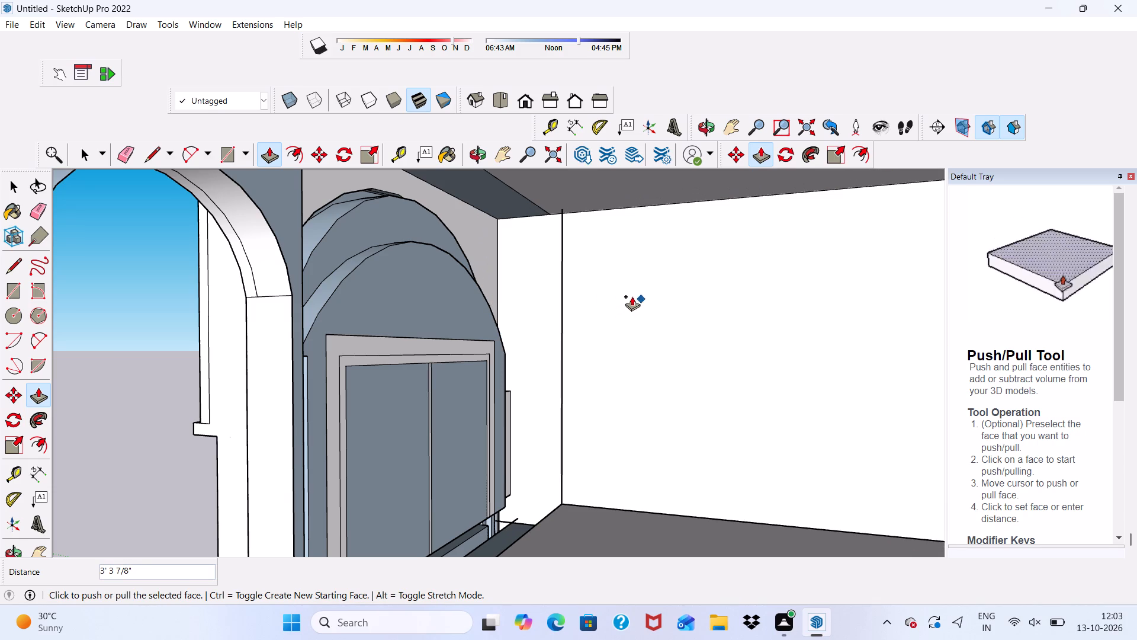
# Push/Pull the tall blue wall strip at the far corner of the upper-floor room by 6 1/16".
pyautogui.scroll(-4, 570, 299)
pyautogui.moveTo(562, 352); pyautogui.dragTo(588, 355, button='middle')
pyautogui.click(531, 105)
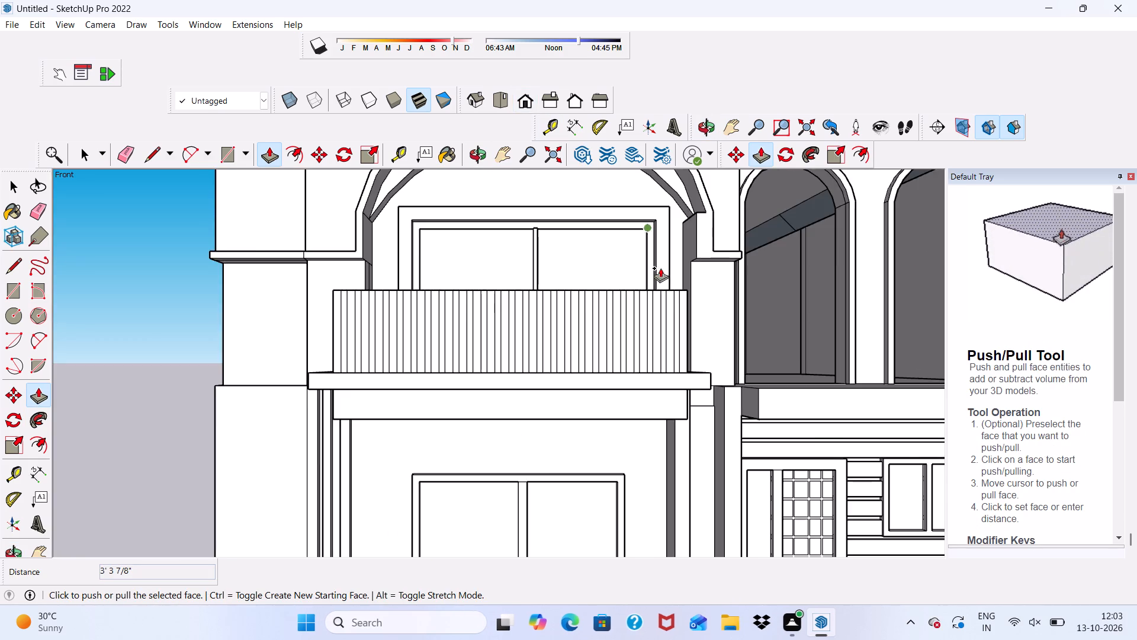
pyautogui.scroll(-5, 664, 275)
pyautogui.moveTo(741, 364); pyautogui.dragTo(474, 388, button='middle')
pyautogui.scroll(12, 758, 269)
pyautogui.scroll(-1, 685, 258)
pyautogui.scroll(1, 669, 274)
pyautogui.click(670, 276)
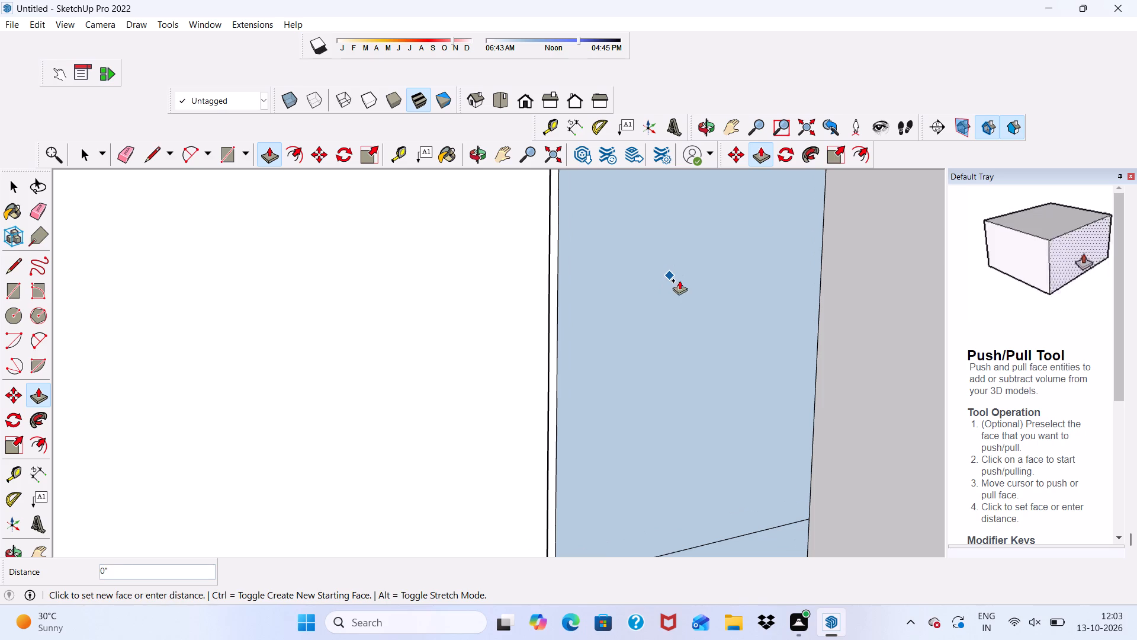
pyautogui.press('space')
pyautogui.click(678, 280)
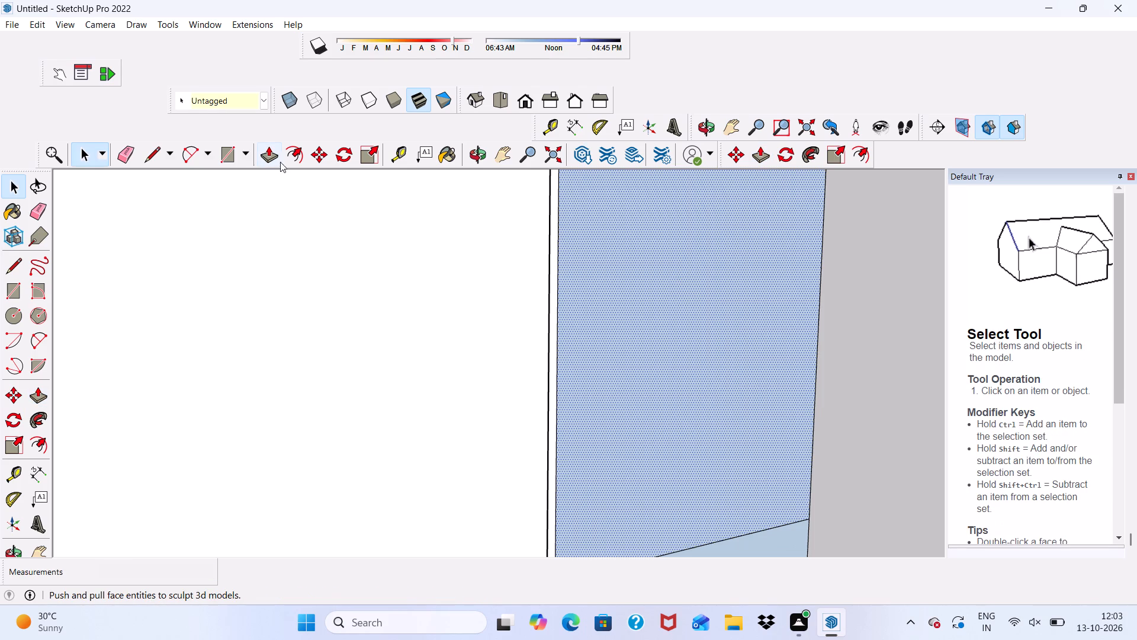
pyautogui.click(265, 152)
pyautogui.click(624, 289)
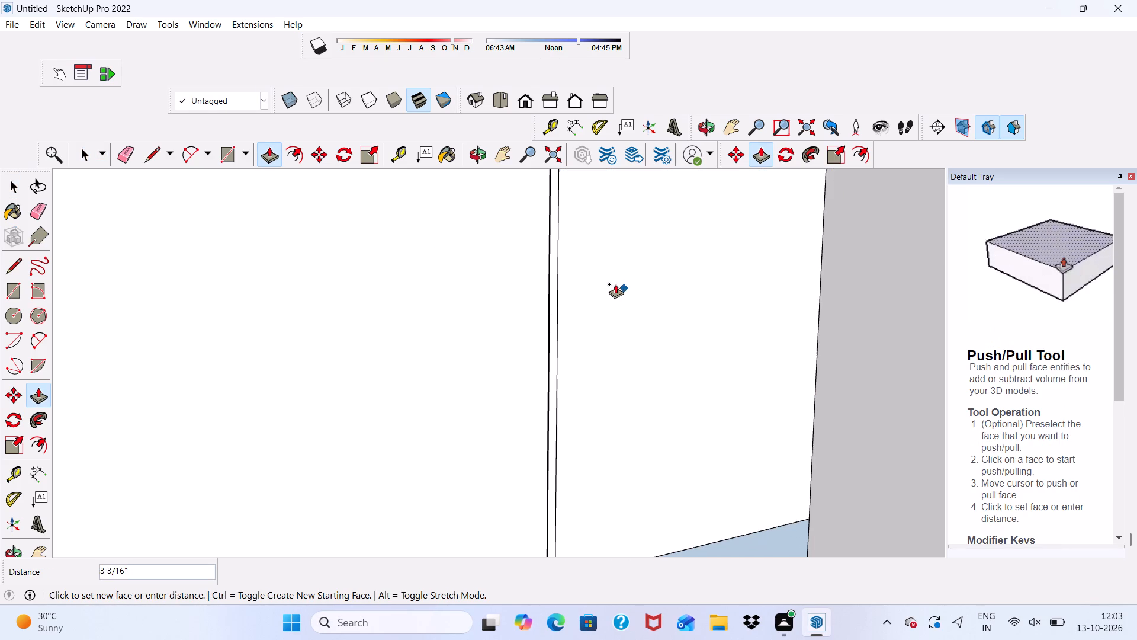
pyautogui.click(612, 282)
# Push/Pull the small blue triangular face at the base of the same corner wall by 1' 2 3/4".
pyautogui.scroll(-5, 675, 407)
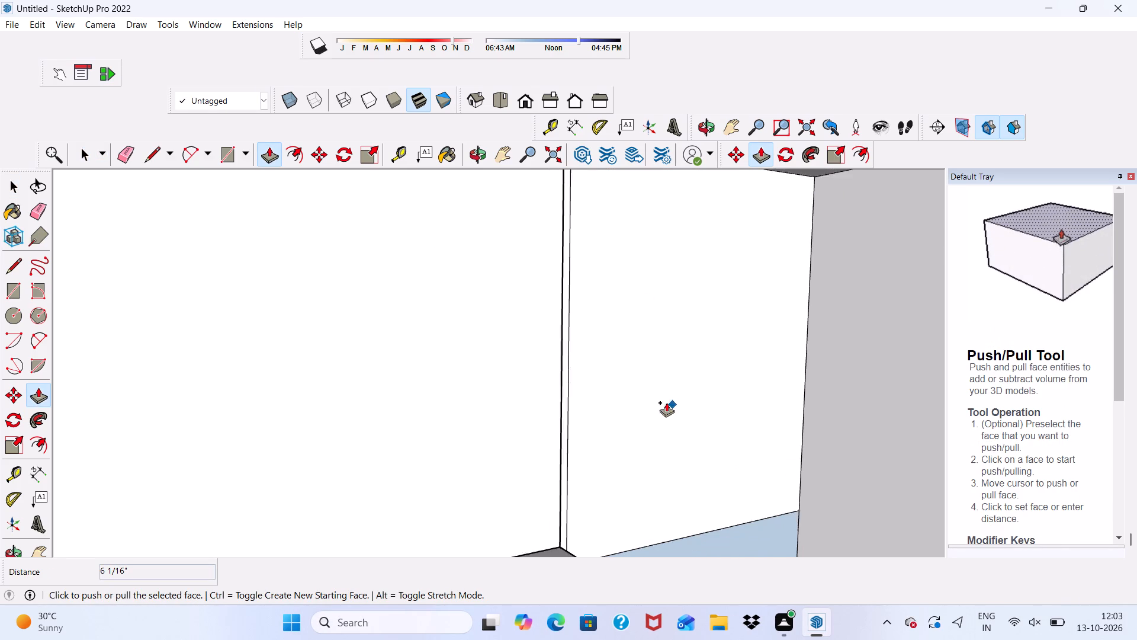
pyautogui.scroll(-2, 666, 402)
pyautogui.moveTo(659, 382); pyautogui.dragTo(663, 376, button='middle')
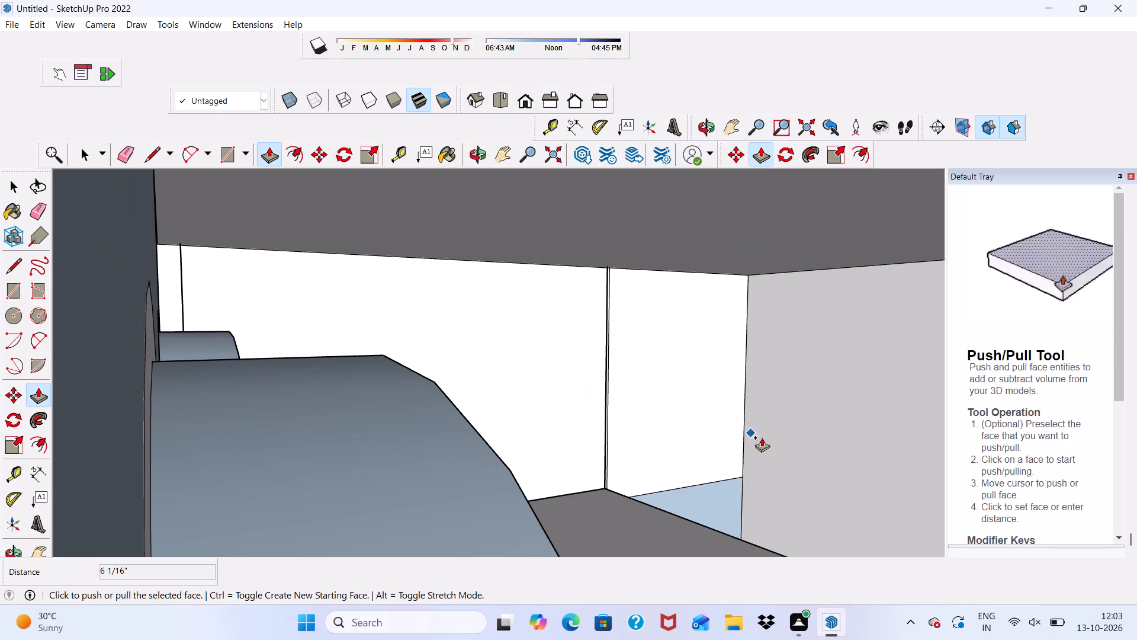
pyautogui.press('space')
pyautogui.click(721, 500)
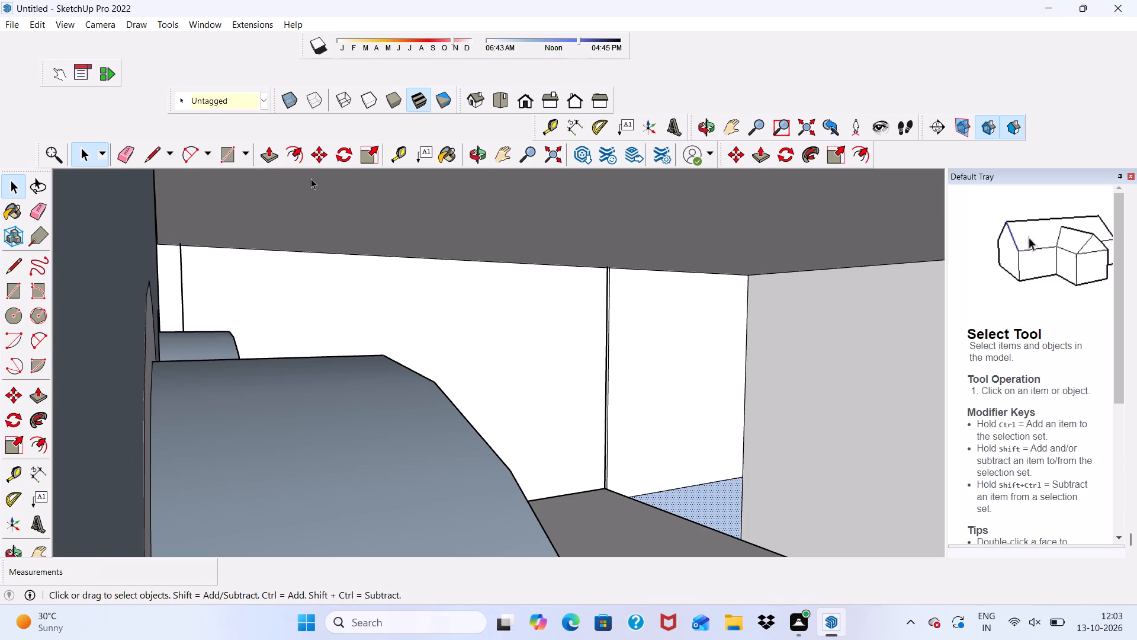
pyautogui.click(268, 147)
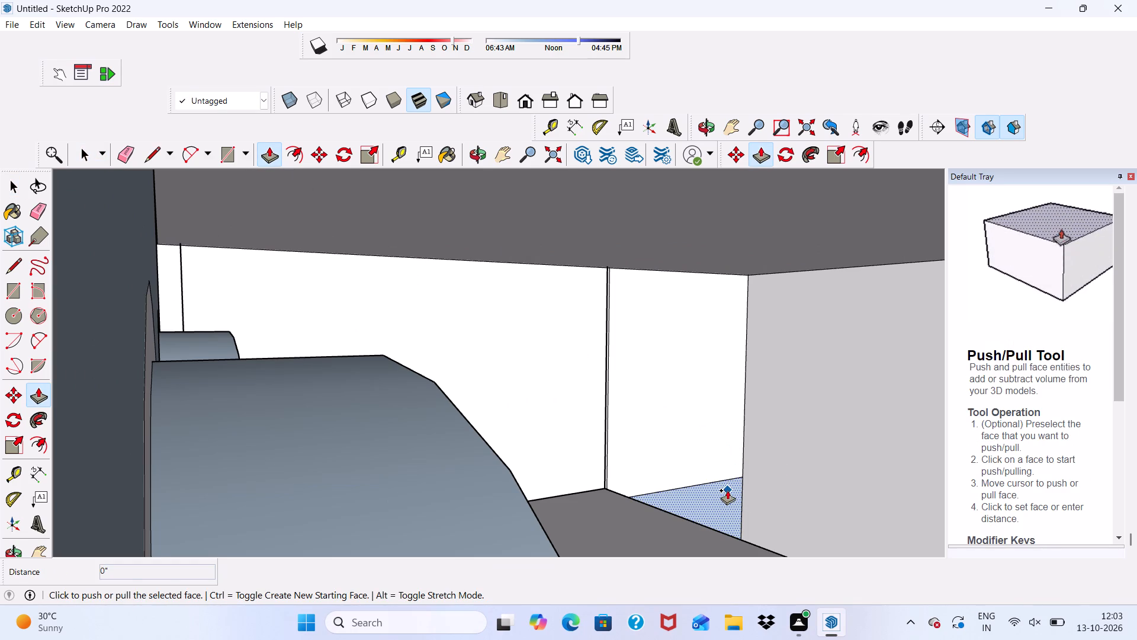
pyautogui.click(727, 490)
pyautogui.click(715, 475)
# Push/Pull the interior arched wall face surrounding the balcony bay's window by 7 1/16".
pyautogui.scroll(-5, 642, 391)
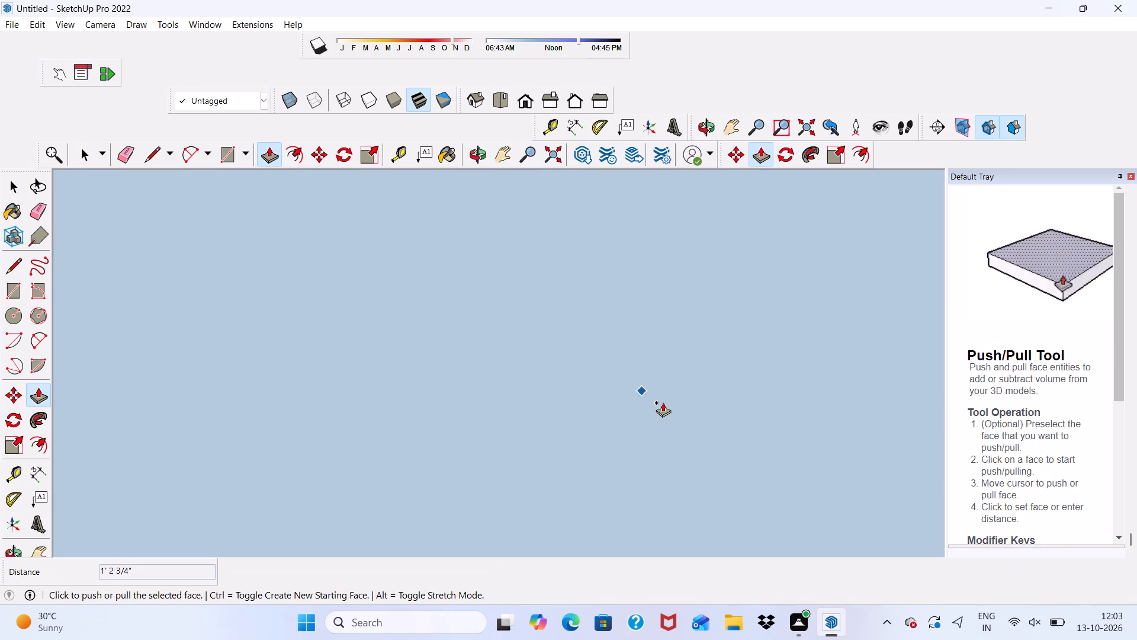
pyautogui.scroll(-4, 640, 361)
pyautogui.click(525, 95)
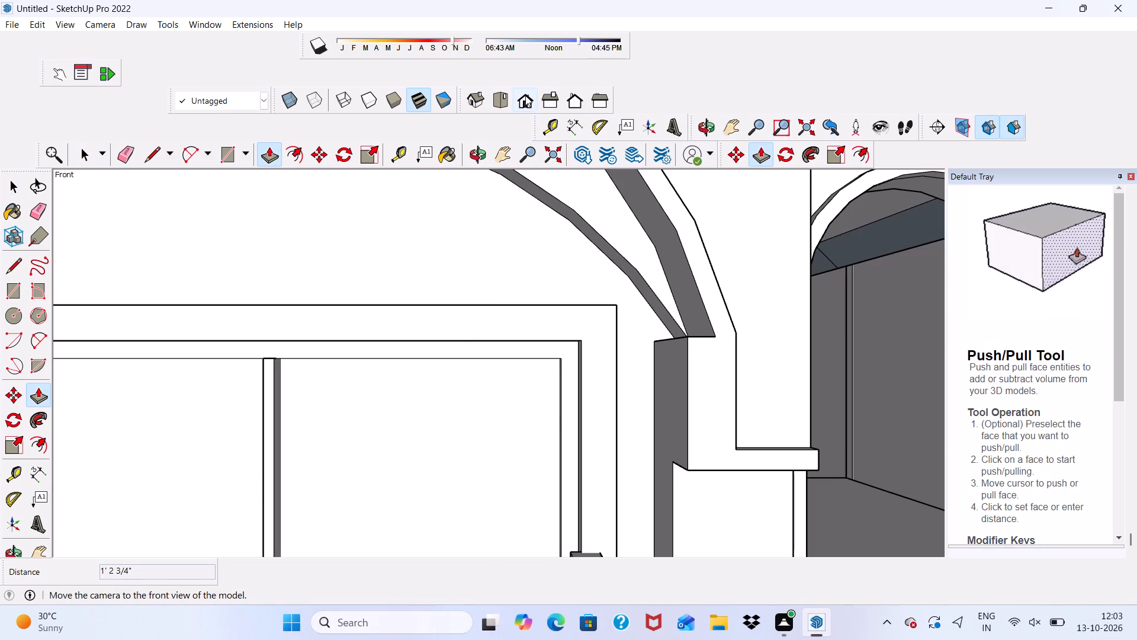
pyautogui.scroll(-5, 597, 241)
pyautogui.moveTo(677, 339); pyautogui.dragTo(388, 343, button='middle')
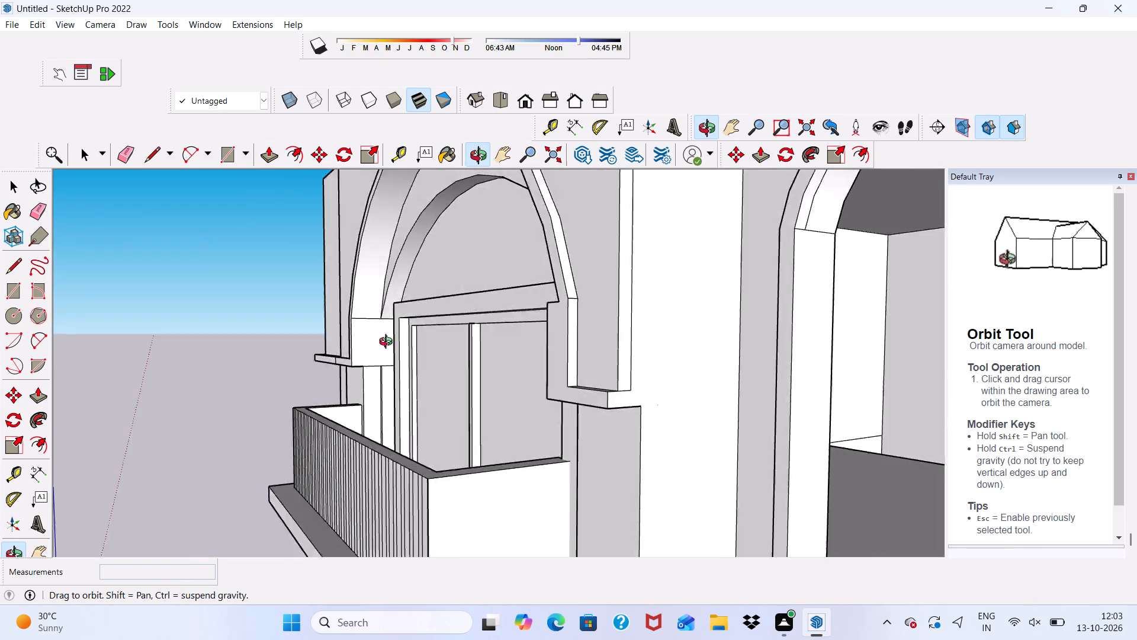
pyautogui.moveTo(388, 343); pyautogui.dragTo(163, 383, button='middle')
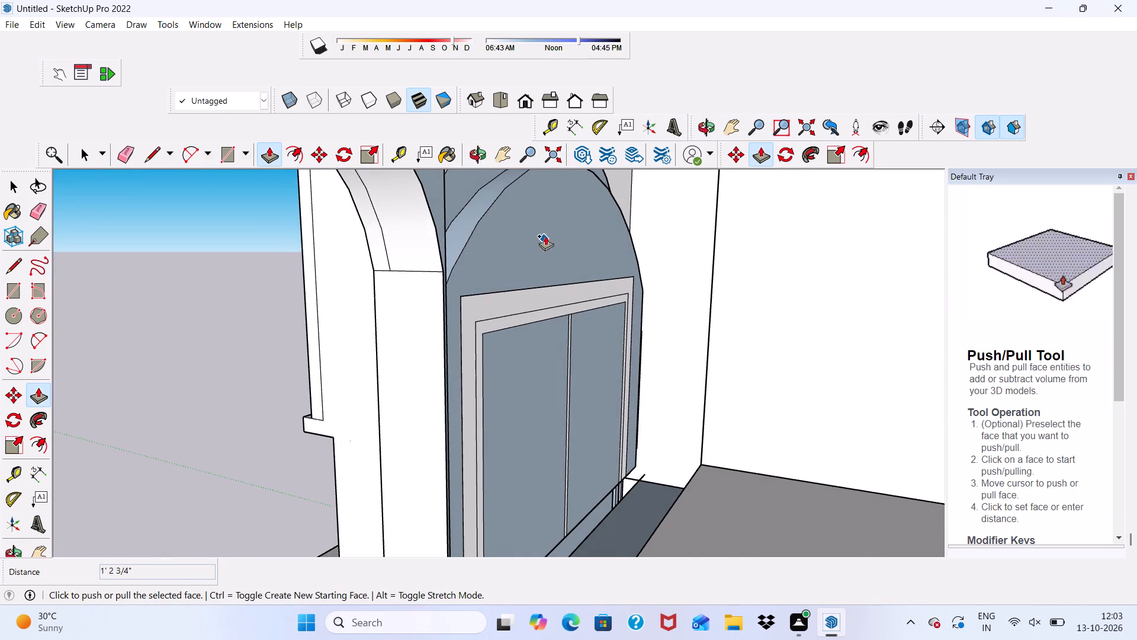
pyautogui.scroll(5, 542, 225)
pyautogui.press('space')
pyautogui.click(481, 231)
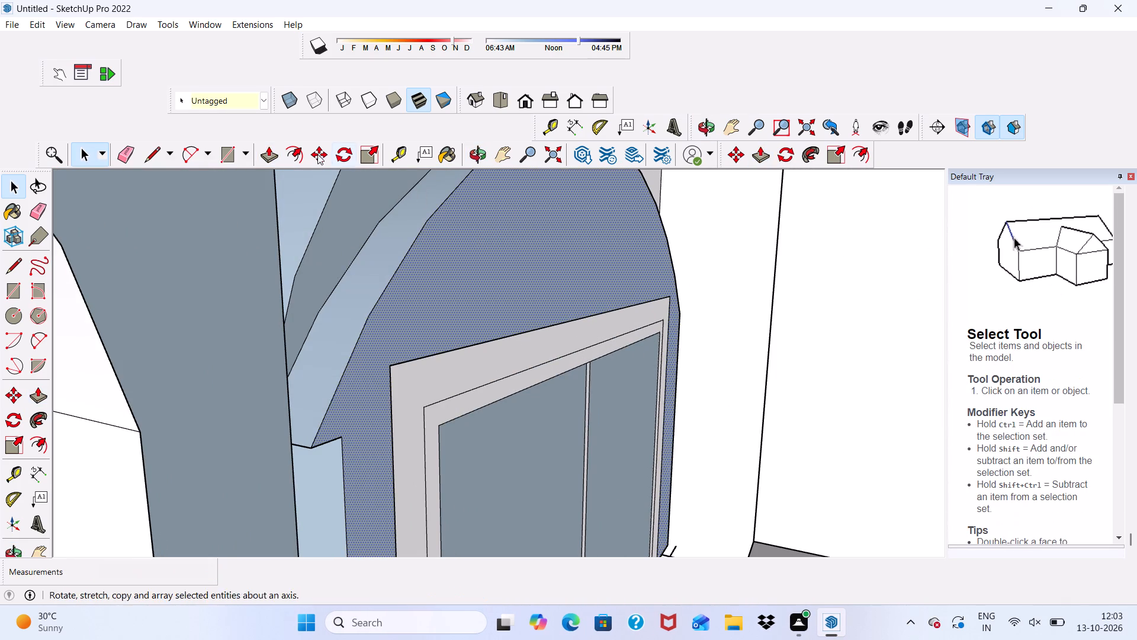
pyautogui.click(271, 153)
pyautogui.click(464, 275)
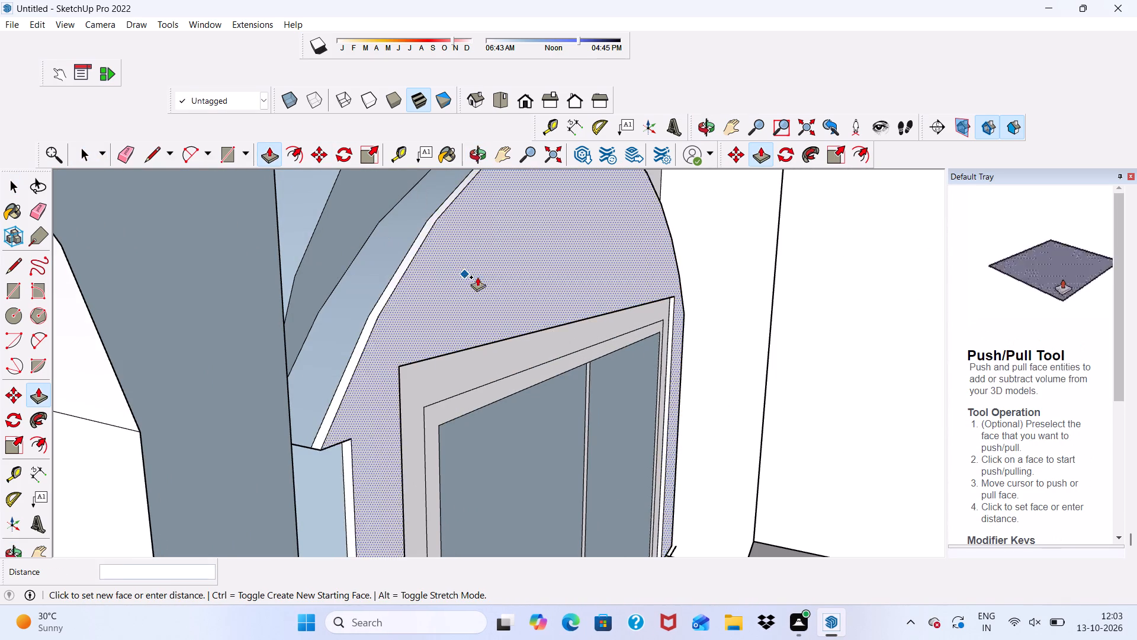
pyautogui.click(418, 242)
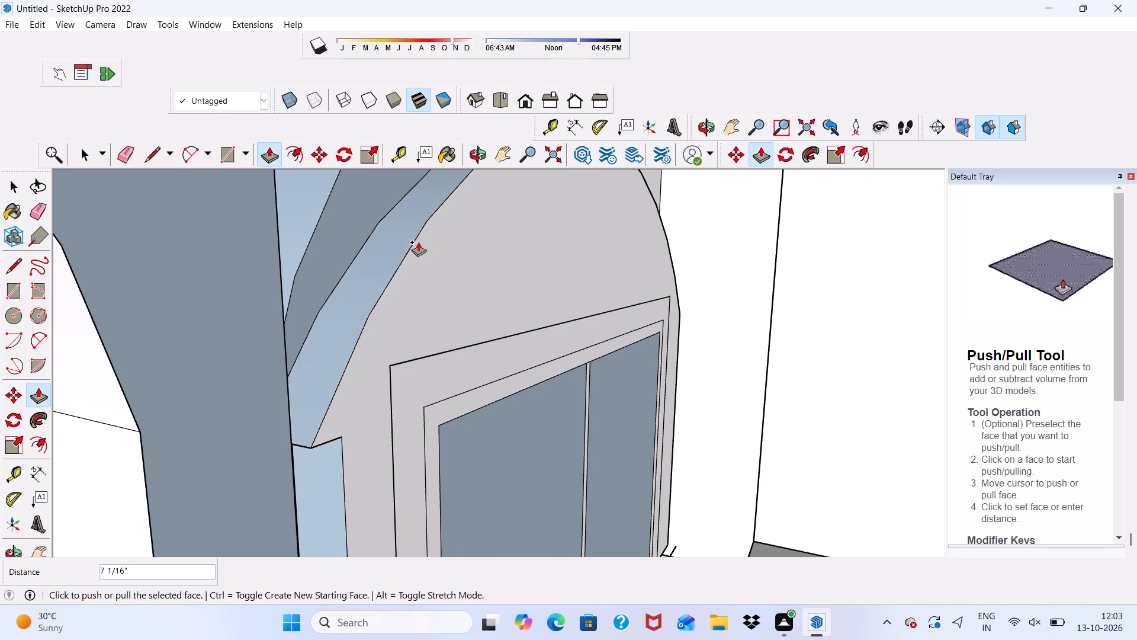
# Inspect the upper-floor room's inner walls and far corner through the arched openings for remaining faces needing correction.
pyautogui.scroll(-5, 484, 274)
pyautogui.scroll(-5, 382, 271)
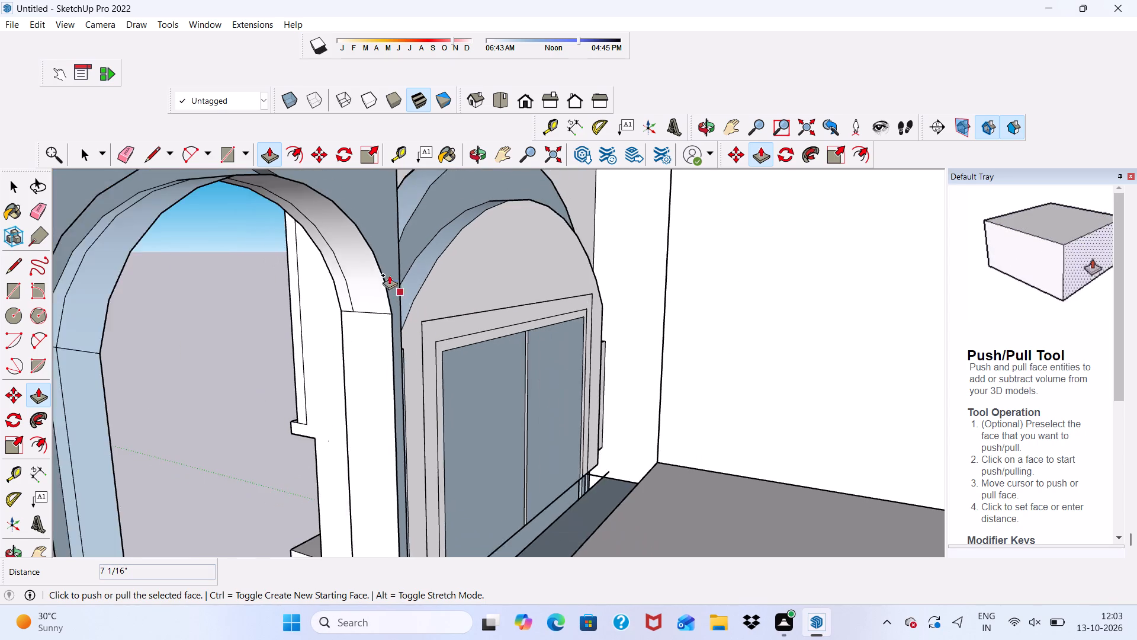
pyautogui.scroll(-2, 389, 275)
pyautogui.scroll(-4, 261, 217)
pyautogui.scroll(-4, 158, 284)
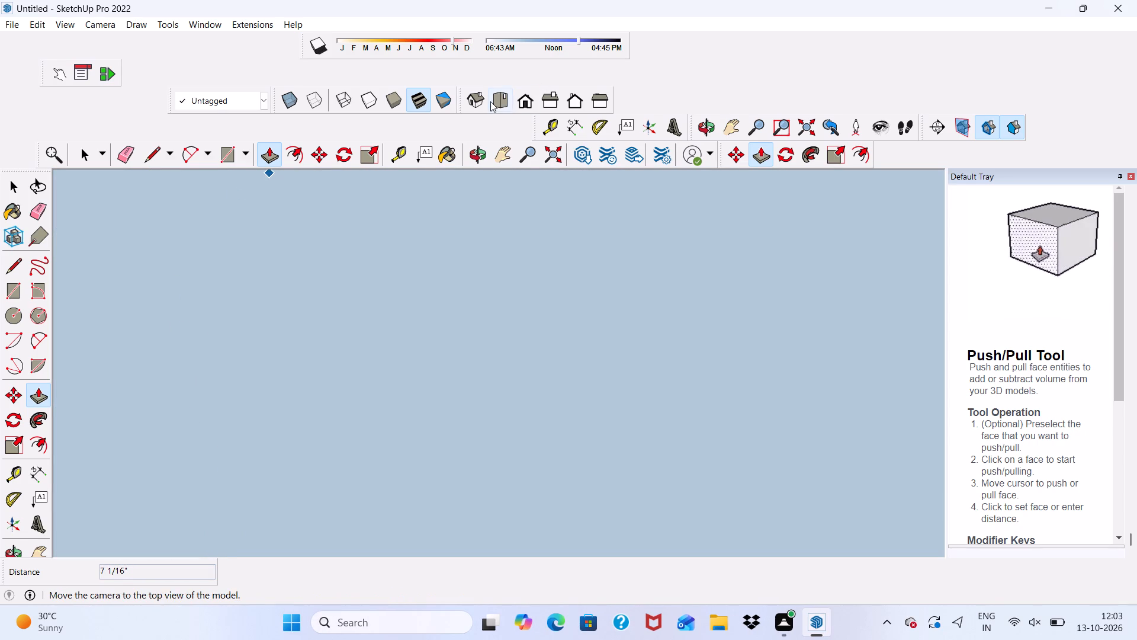
pyautogui.click(521, 100)
pyautogui.scroll(1, 664, 287)
pyautogui.scroll(-6, 663, 276)
pyautogui.moveTo(724, 316); pyautogui.dragTo(570, 373, button='middle')
pyautogui.scroll(13, 725, 305)
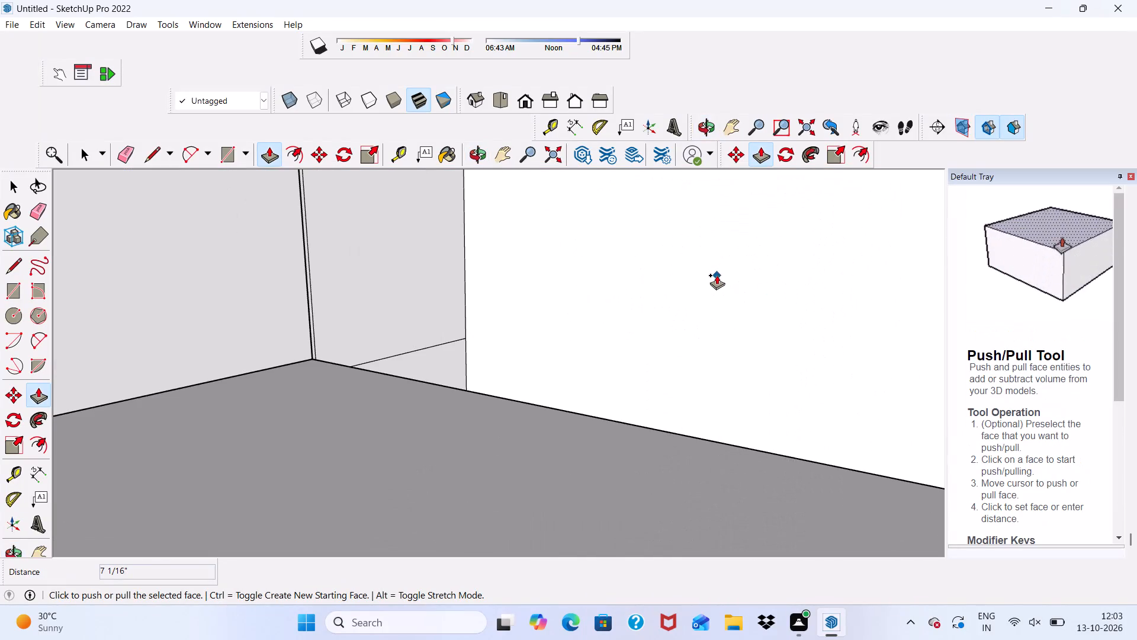
pyautogui.scroll(-3, 717, 272)
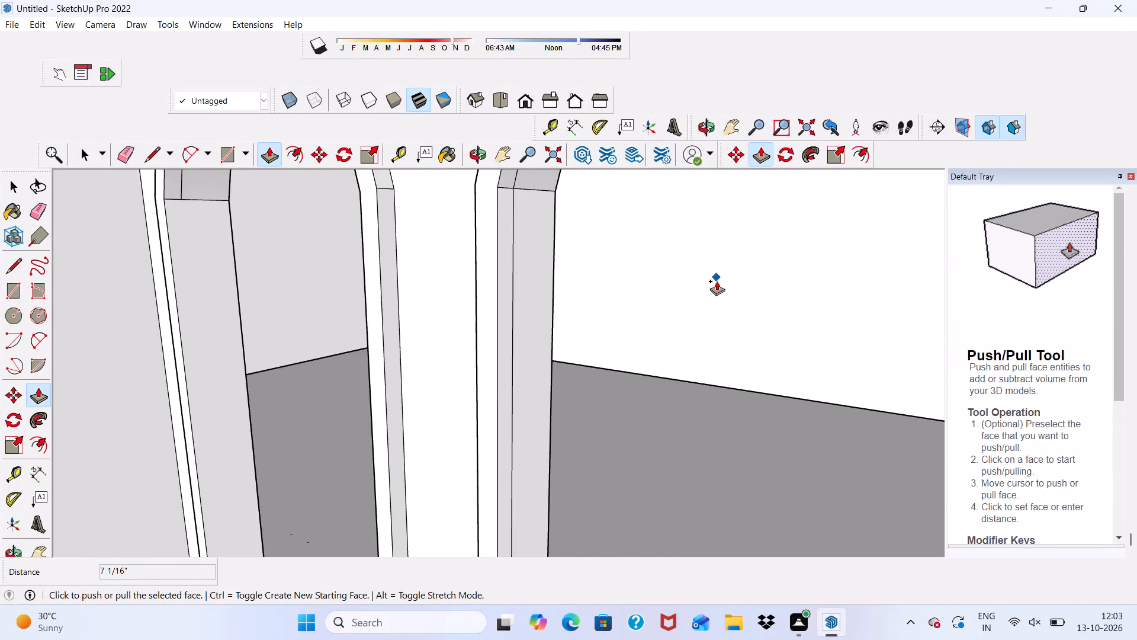
pyautogui.scroll(-3, 717, 281)
pyautogui.moveTo(717, 285); pyautogui.dragTo(670, 288, button='middle')
pyautogui.scroll(6, 679, 282)
pyautogui.scroll(-1, 692, 234)
pyautogui.moveTo(688, 242); pyautogui.dragTo(598, 258, button='middle')
pyautogui.scroll(-10, 549, 231)
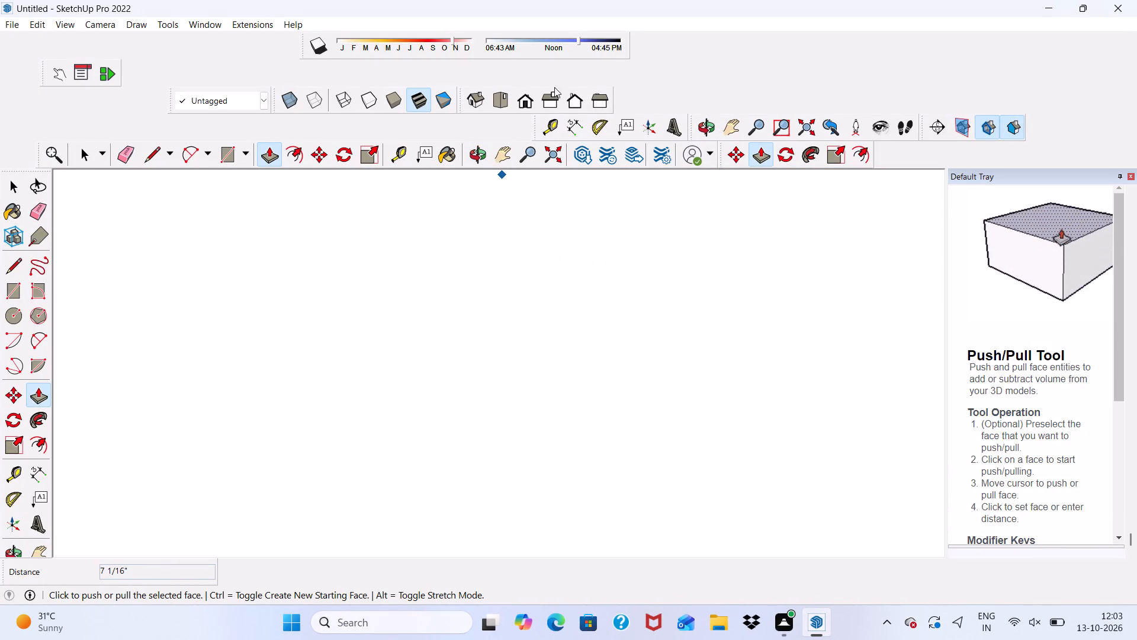
# Inspect the house front, the side wall and the upper-floor room behind the arched openings for faces still needing correction.
pyautogui.click(526, 102)
pyautogui.scroll(-5, 598, 234)
pyautogui.scroll(-2, 671, 289)
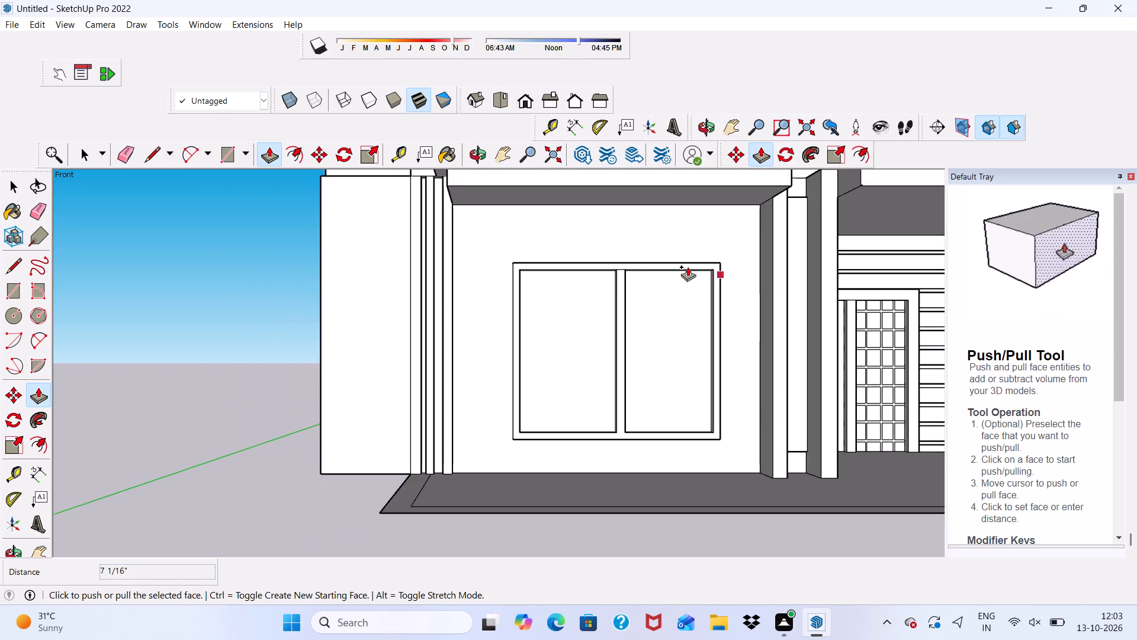
pyautogui.scroll(-2, 688, 267)
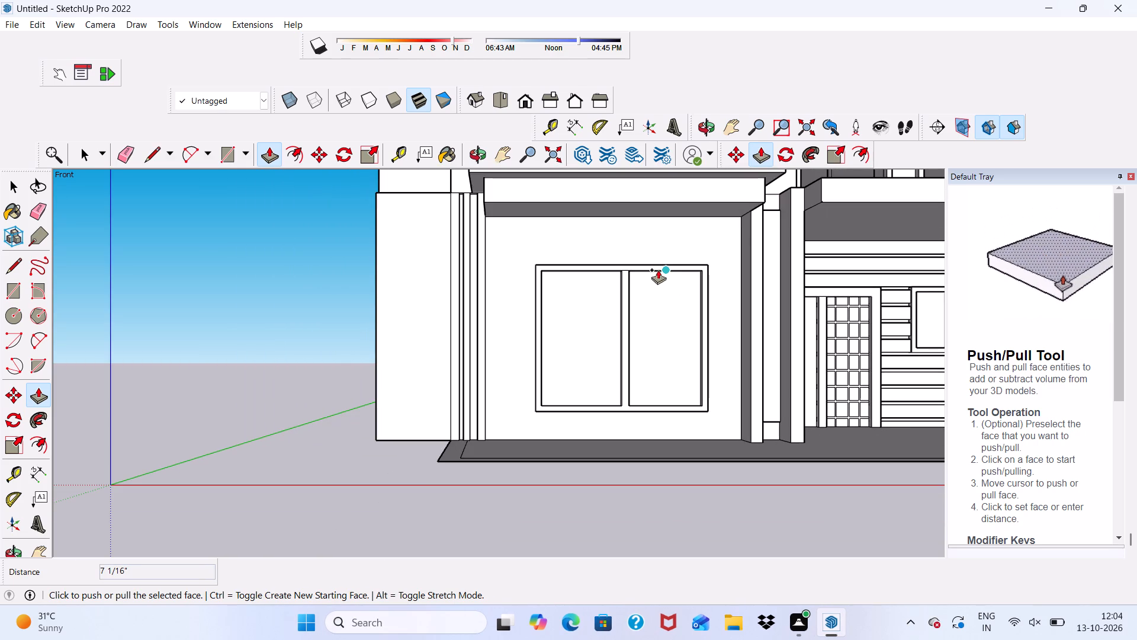
pyautogui.scroll(-3, 631, 299)
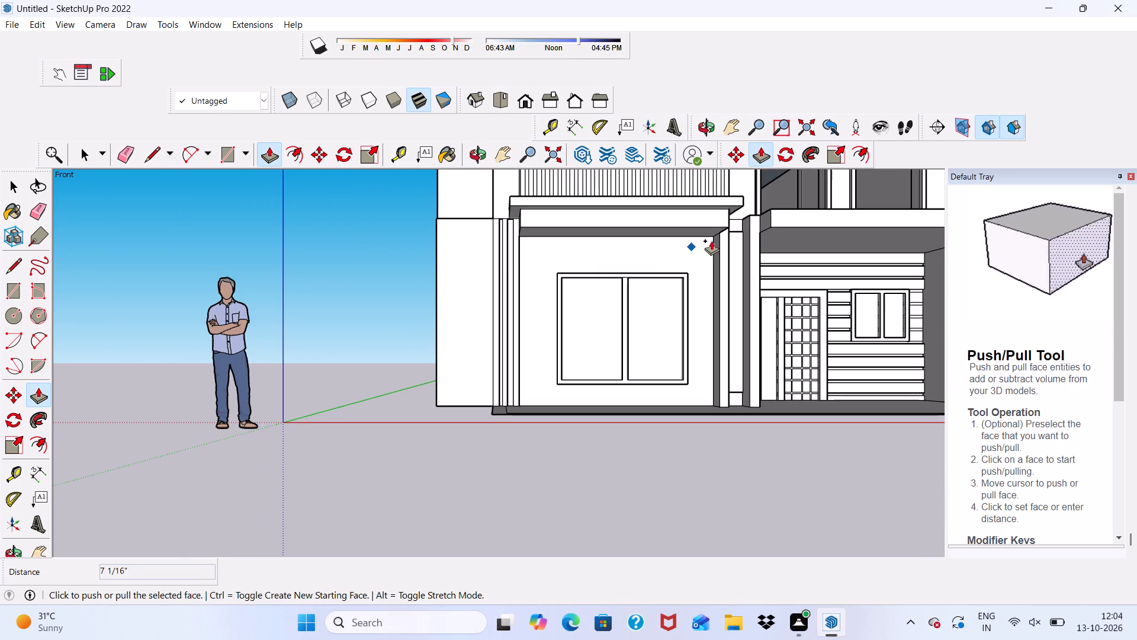
pyautogui.moveTo(790, 232); pyautogui.dragTo(524, 270, button='middle')
pyautogui.scroll(-10, 406, 208)
pyautogui.scroll(9, 522, 174)
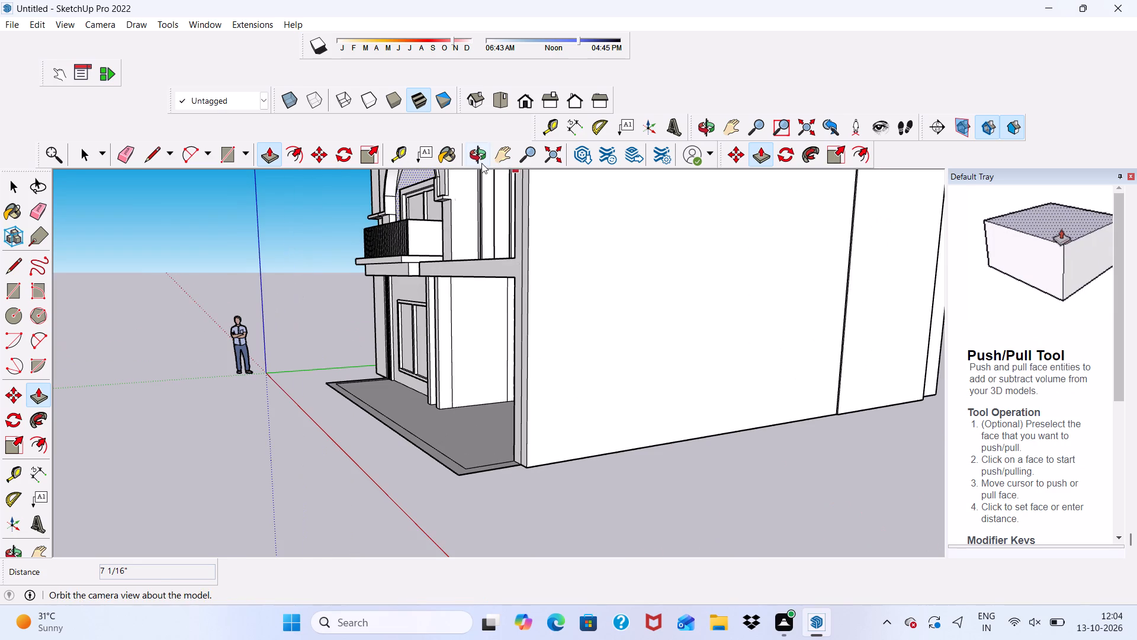
pyautogui.scroll(4, 481, 163)
pyautogui.scroll(-2, 480, 220)
pyautogui.scroll(4, 489, 198)
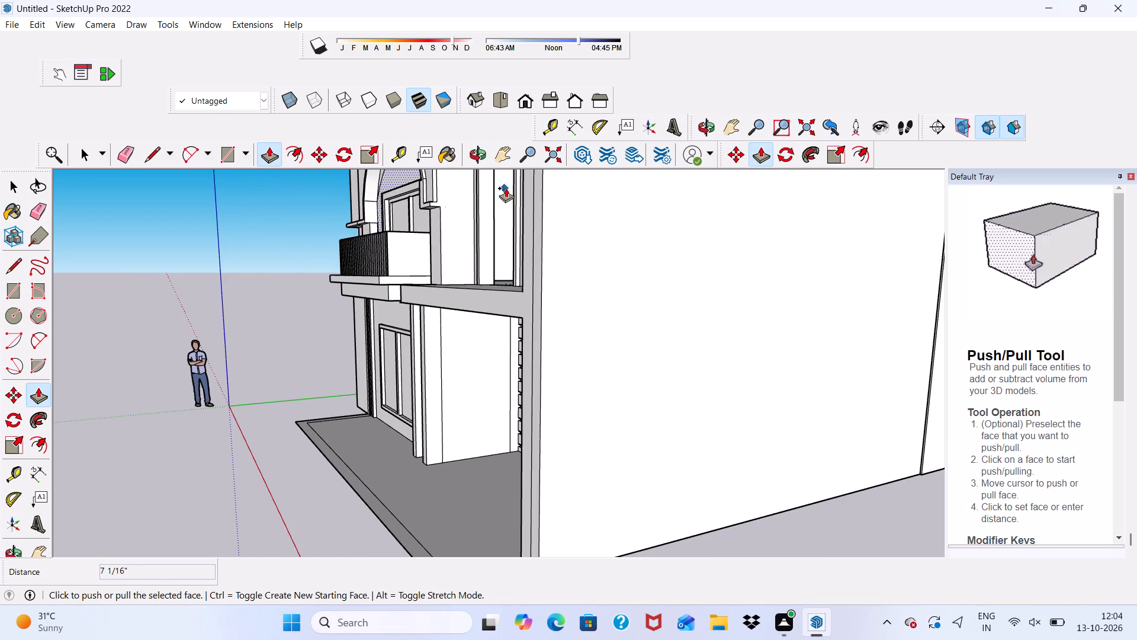
pyautogui.scroll(5, 535, 176)
pyautogui.scroll(-6, 538, 167)
pyautogui.moveTo(560, 217); pyautogui.dragTo(687, 247, button='middle')
pyautogui.scroll(4, 575, 207)
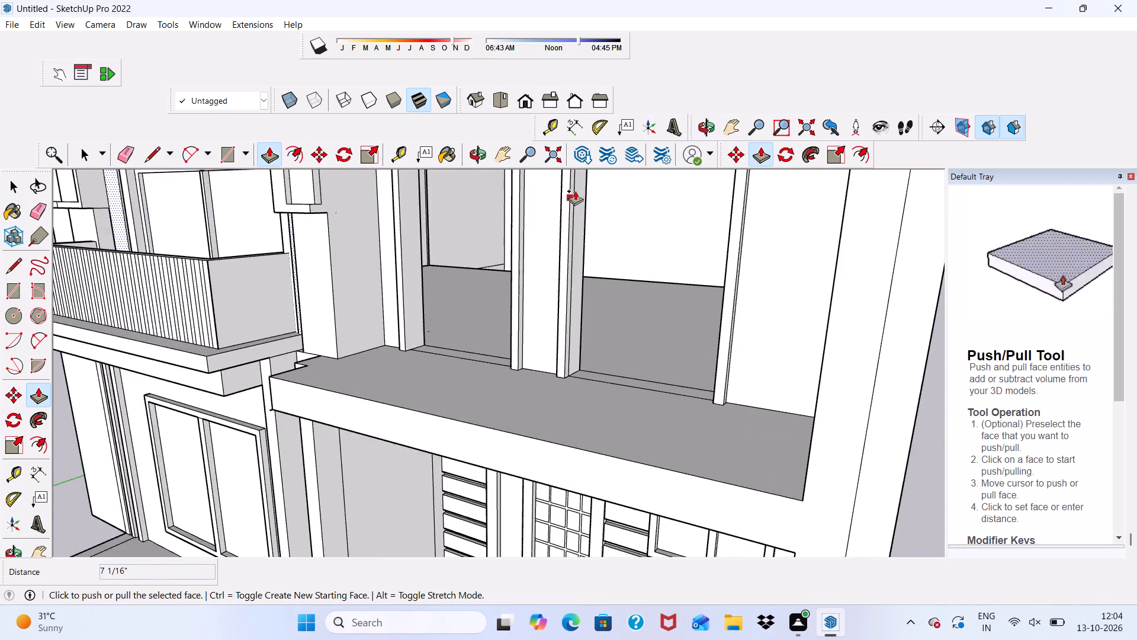
pyautogui.scroll(8, 575, 191)
pyautogui.scroll(-6, 611, 202)
pyautogui.moveTo(632, 219); pyautogui.dragTo(614, 252, button='middle')
pyautogui.scroll(1, 651, 213)
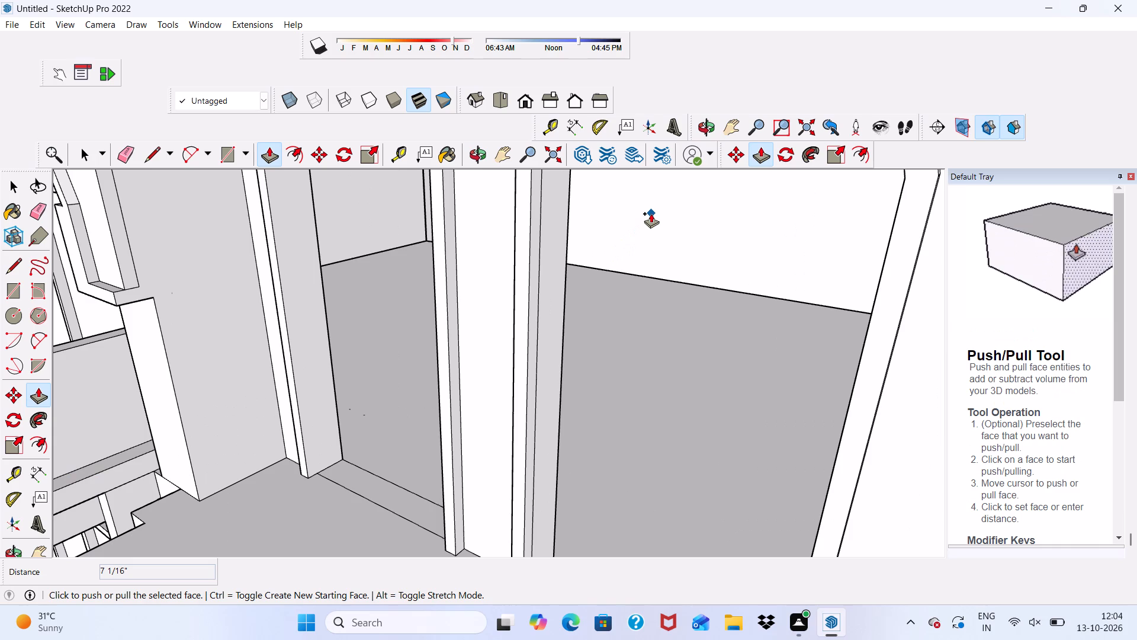
pyautogui.moveTo(656, 213); pyautogui.dragTo(628, 217, button='middle')
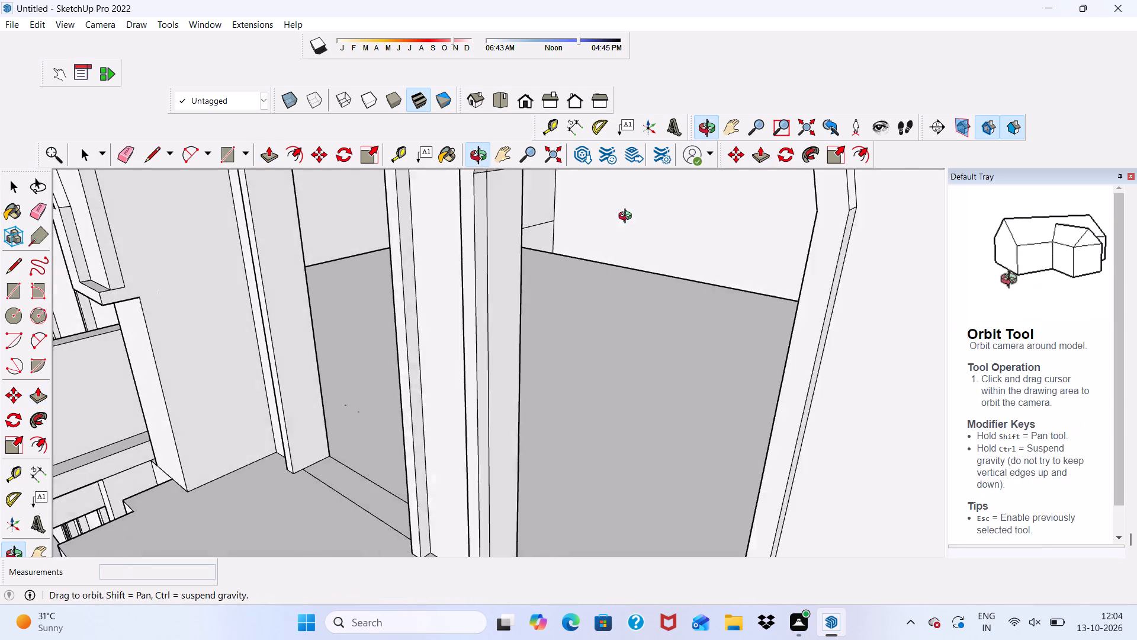
pyautogui.moveTo(628, 217); pyautogui.dragTo(620, 218, button='middle')
pyautogui.scroll(2, 612, 206)
pyautogui.scroll(-2, 606, 205)
pyautogui.moveTo(606, 205); pyautogui.dragTo(579, 170, button='middle')
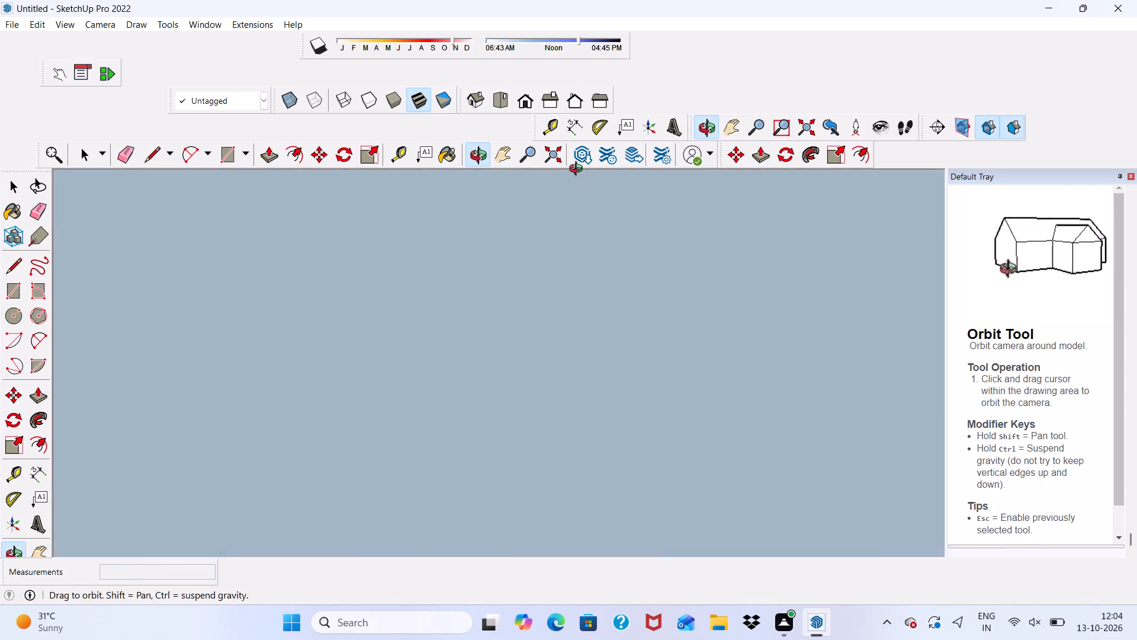
pyautogui.moveTo(579, 170); pyautogui.dragTo(592, 184, button='middle')
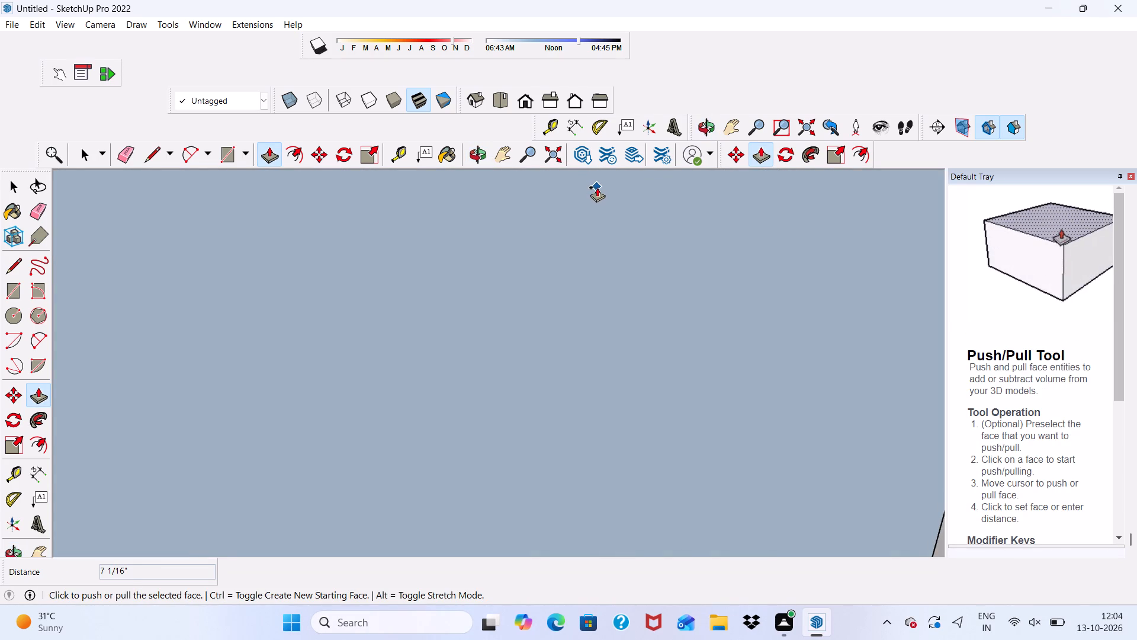
# Push/Pull the long blue sloped strip between the ceiling and side wall of the upper-floor room by 3 5/16".
pyautogui.press('space')
pyautogui.scroll(-9, 605, 188)
pyautogui.scroll(1, 531, 122)
pyautogui.click(529, 92)
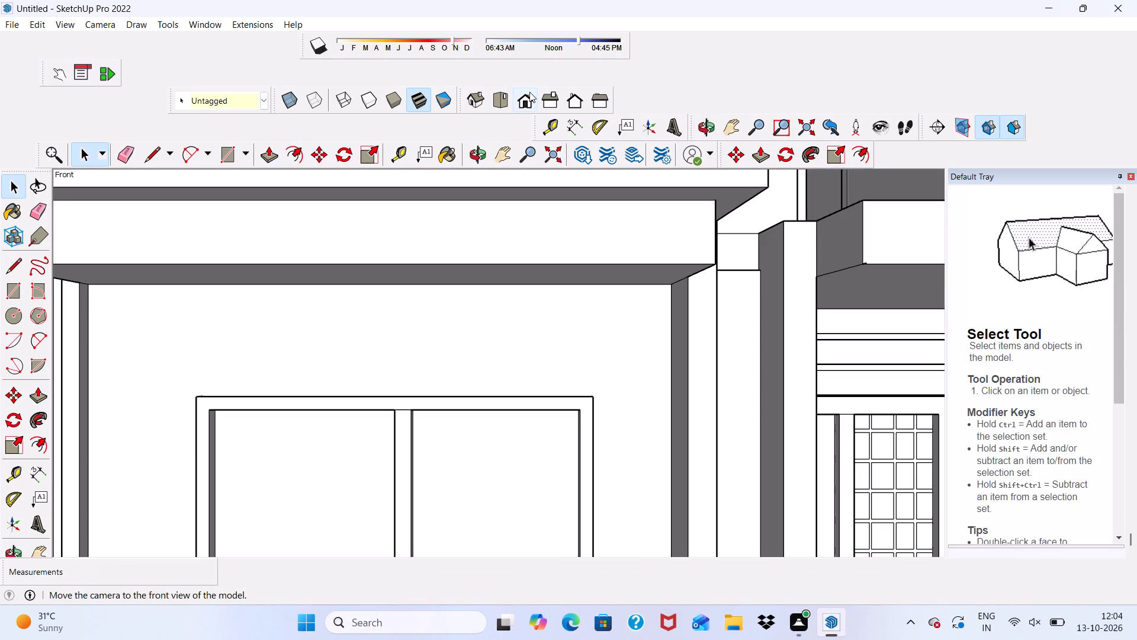
pyautogui.scroll(-5, 560, 146)
pyautogui.scroll(-5, 596, 194)
pyautogui.scroll(3, 617, 210)
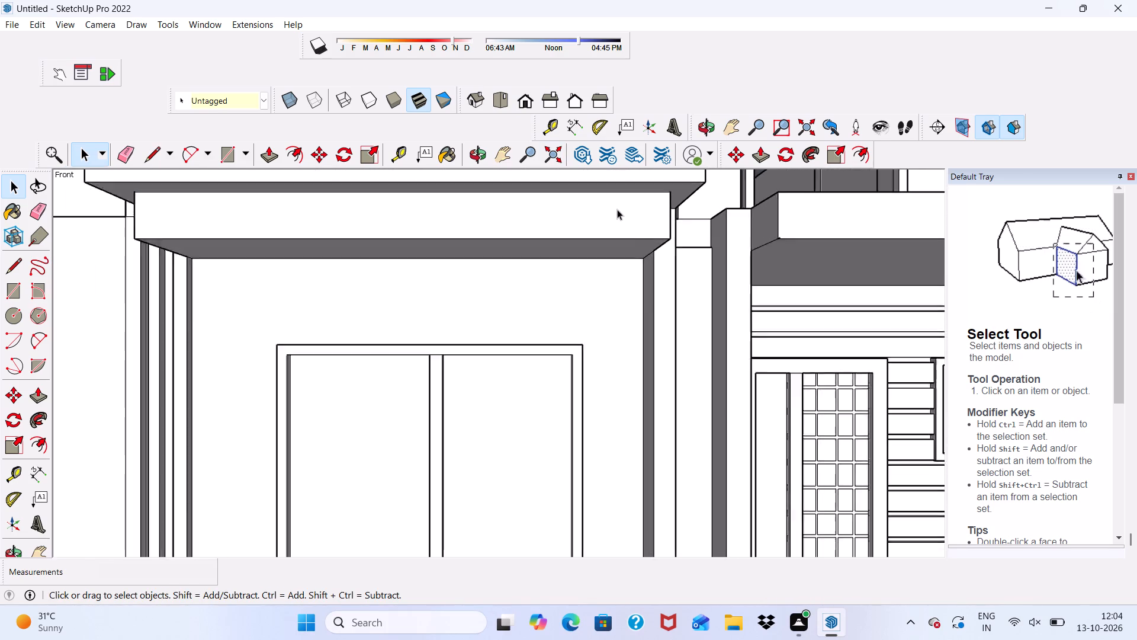
pyautogui.scroll(3, 617, 209)
pyautogui.scroll(-12, 595, 193)
pyautogui.scroll(2, 640, 236)
pyautogui.scroll(-13, 635, 223)
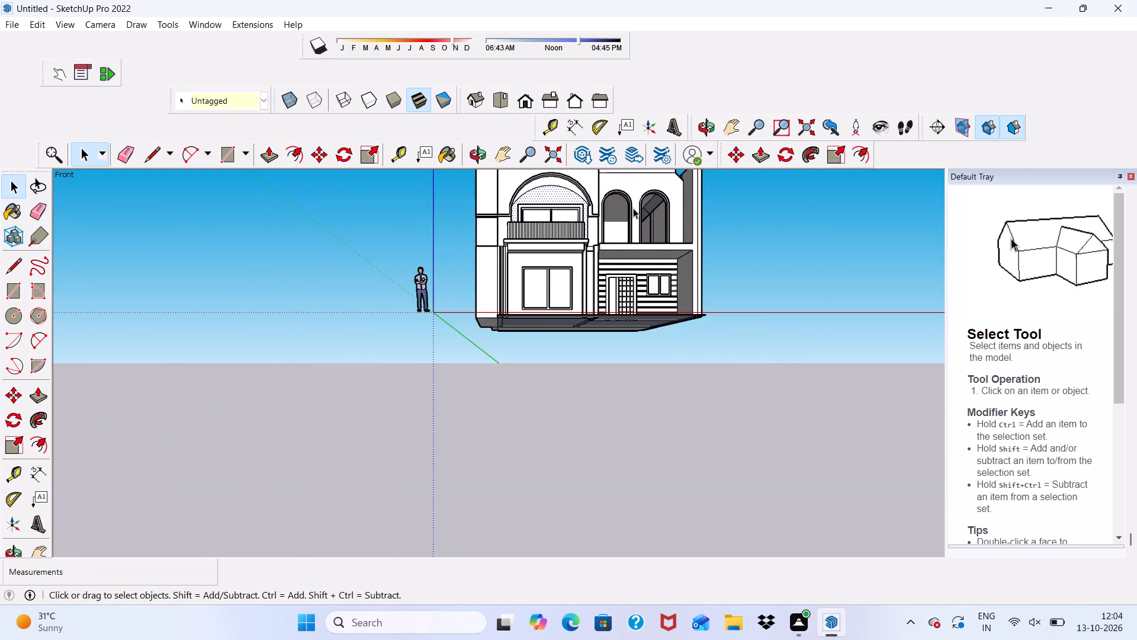
pyautogui.moveTo(632, 190); pyautogui.dragTo(650, 148, button='middle')
pyautogui.scroll(20, 665, 183)
pyautogui.scroll(1, 665, 183)
pyautogui.click(610, 207)
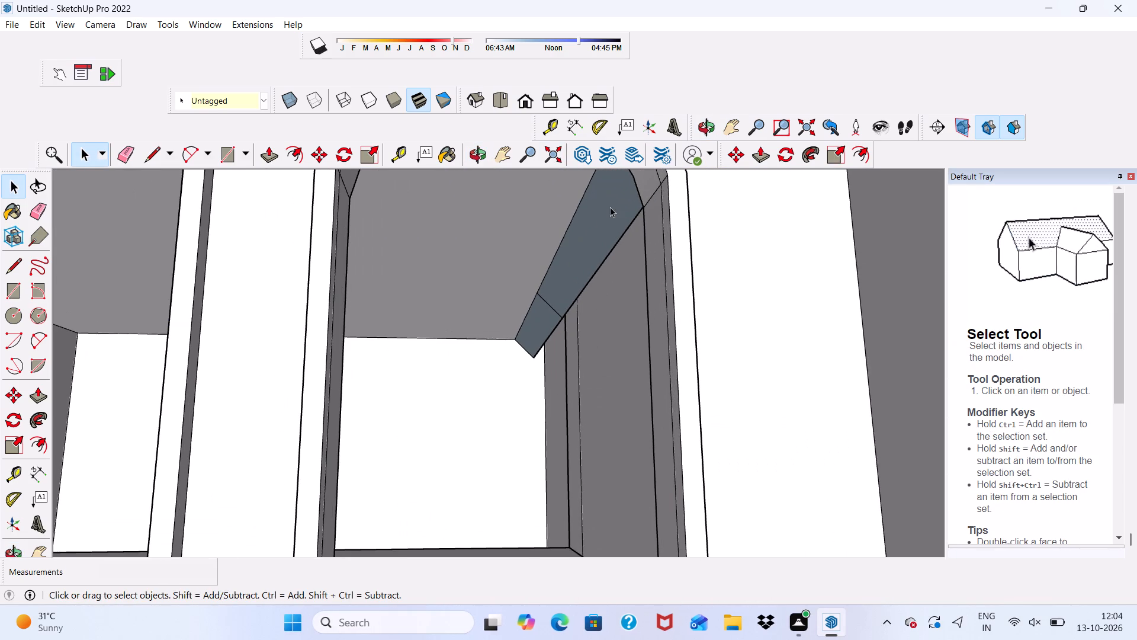
pyautogui.scroll(-1, 616, 265)
pyautogui.moveTo(616, 265); pyautogui.dragTo(634, 225, button='middle')
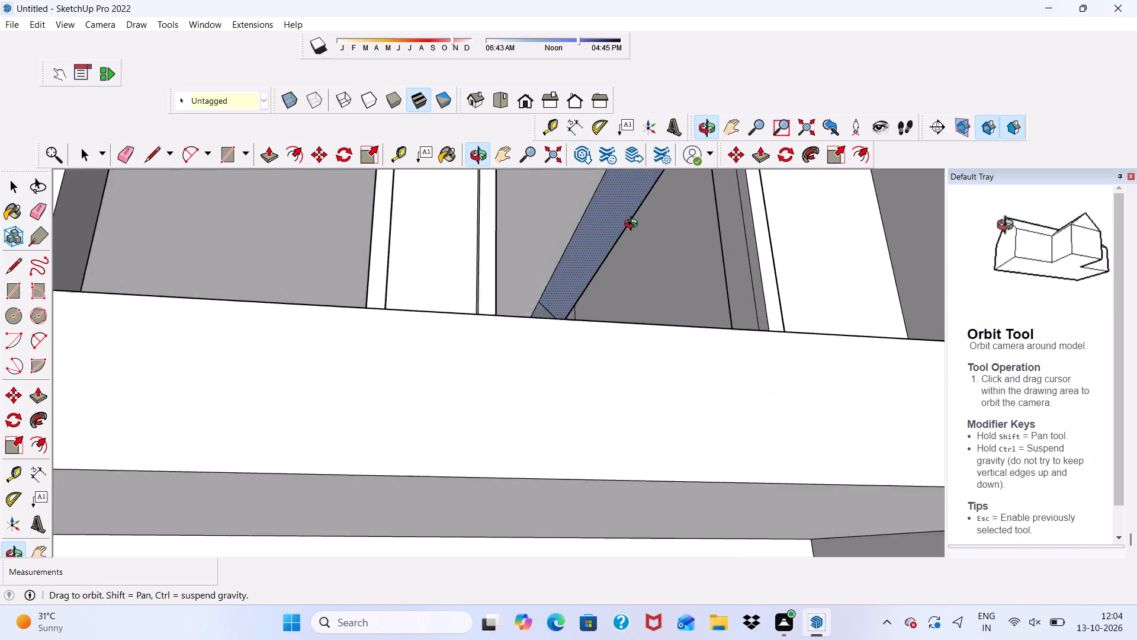
pyautogui.moveTo(634, 225); pyautogui.dragTo(560, 420, button='middle')
pyautogui.scroll(-5, 563, 296)
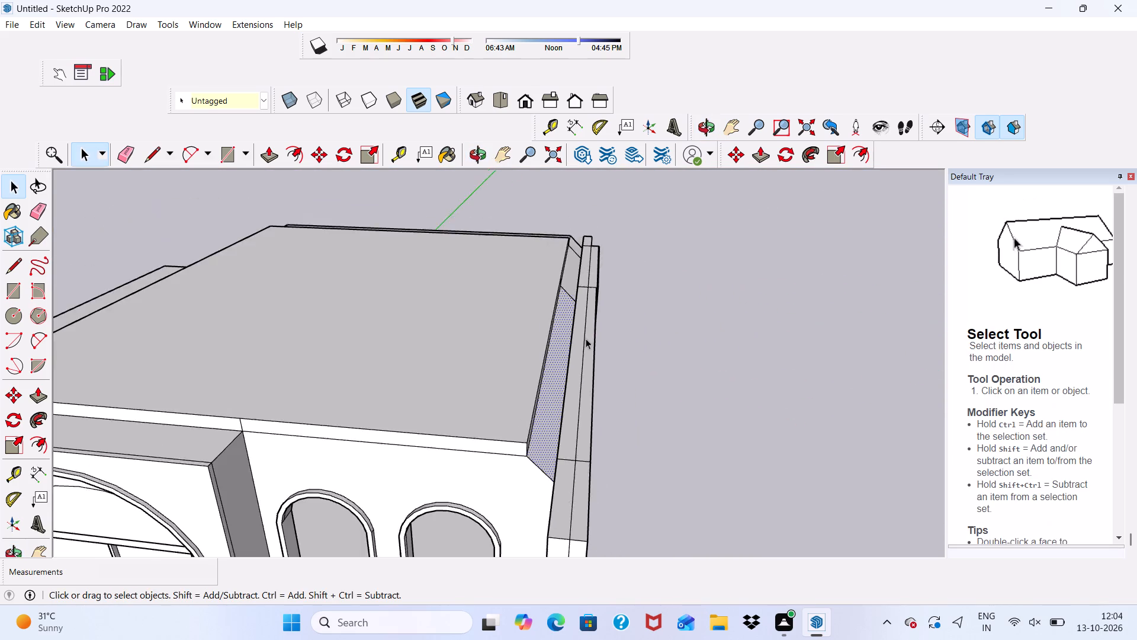
pyautogui.moveTo(586, 339); pyautogui.dragTo(748, 168, button='middle')
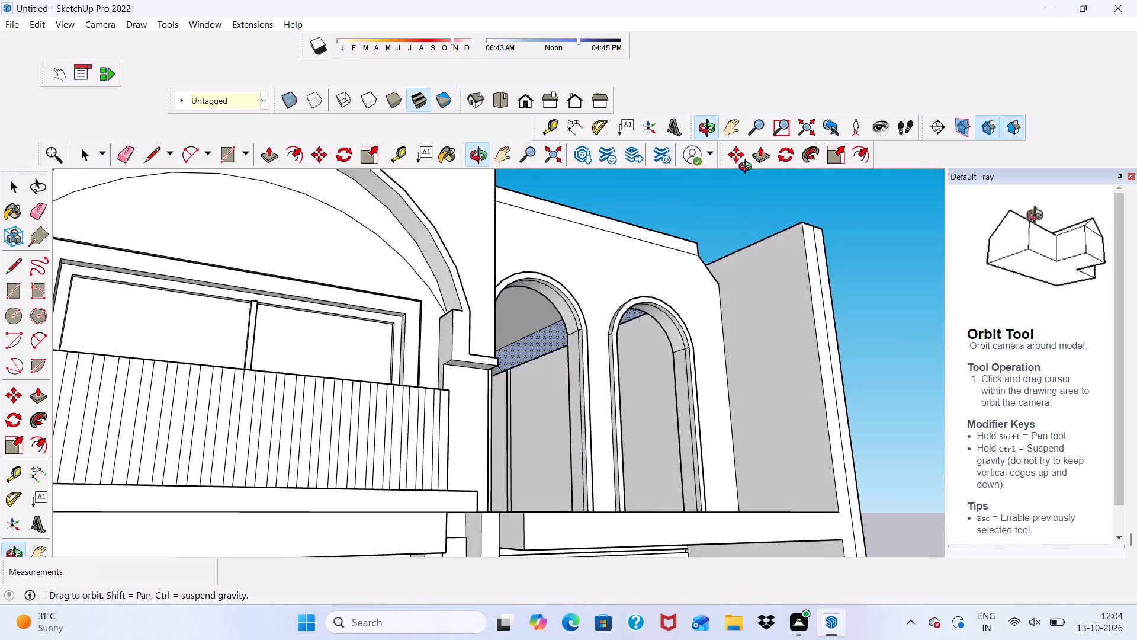
pyautogui.moveTo(748, 168); pyautogui.dragTo(750, 168, button='middle')
pyautogui.scroll(6, 576, 272)
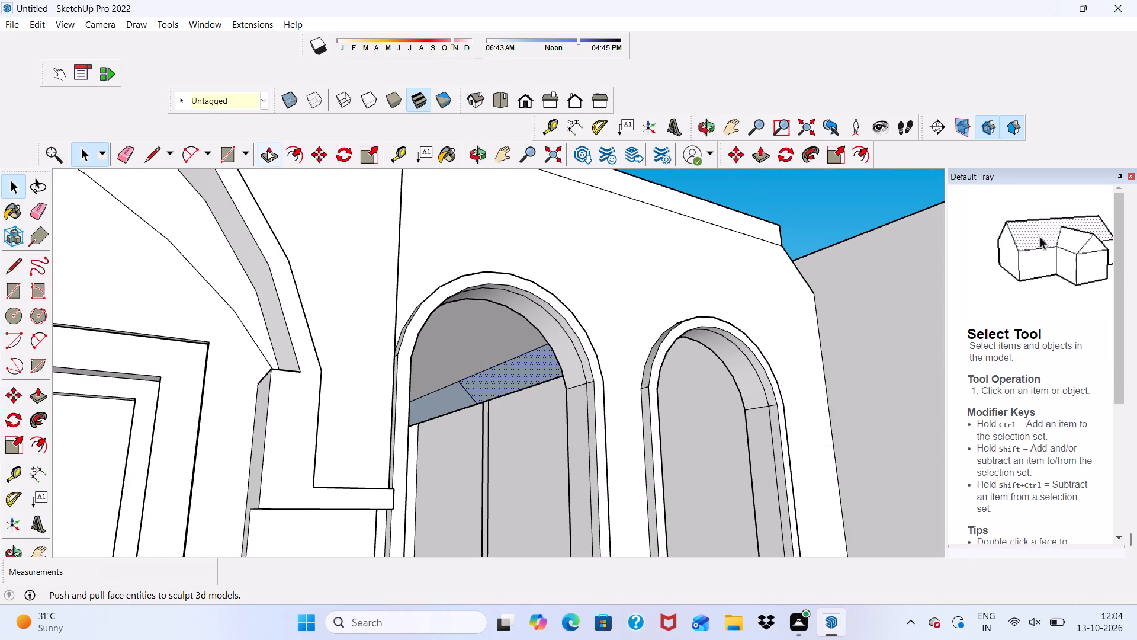
pyautogui.click(267, 150)
pyautogui.click(518, 370)
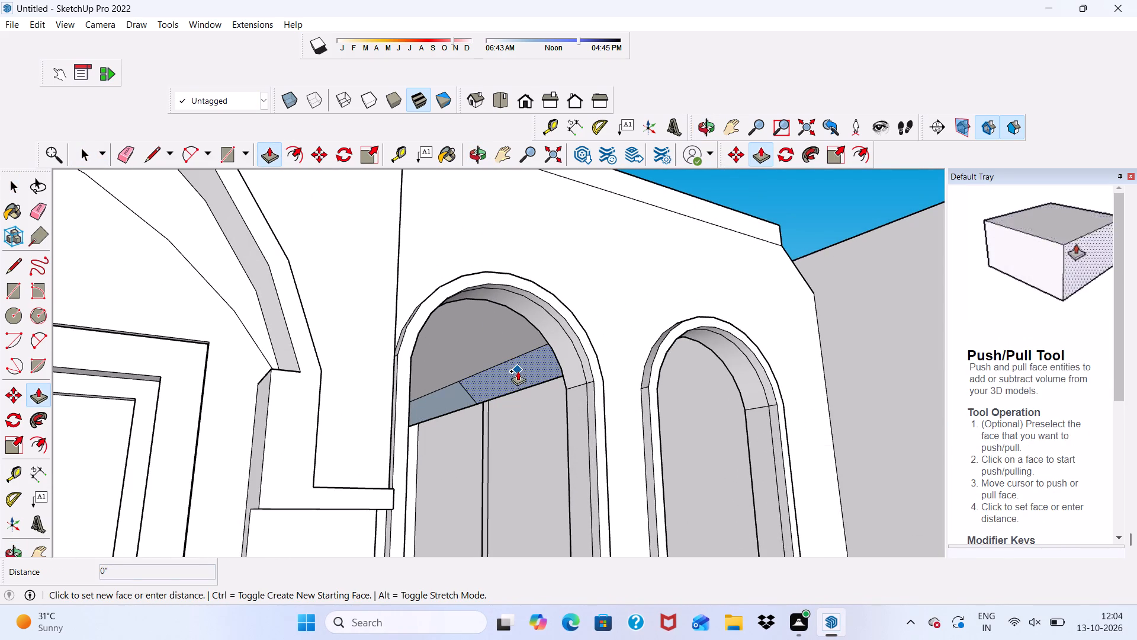
pyautogui.click(520, 366)
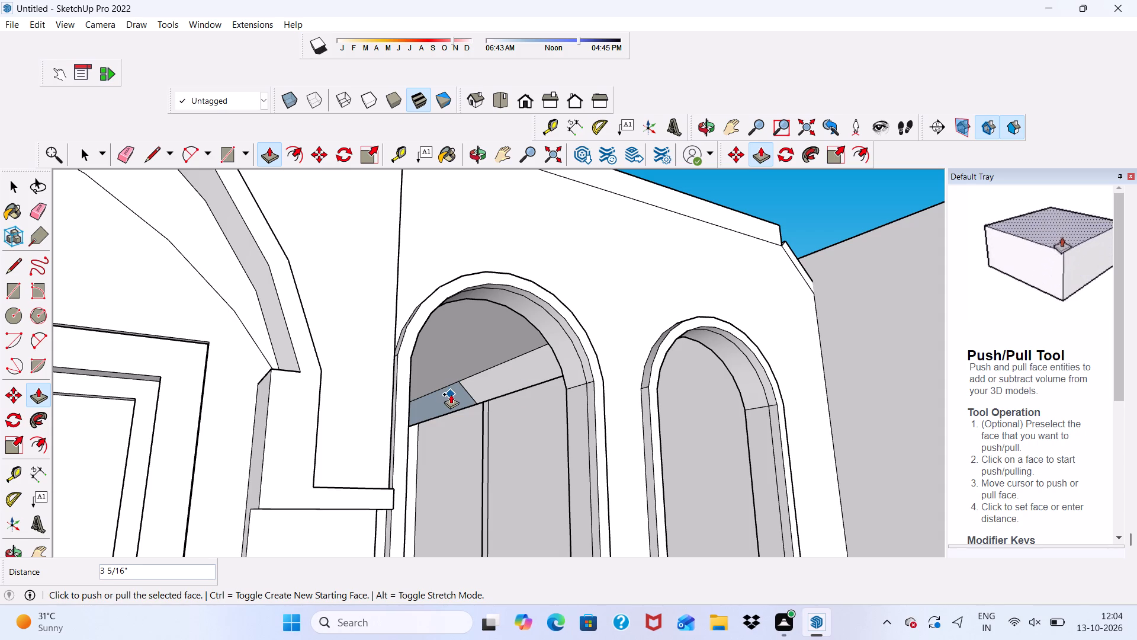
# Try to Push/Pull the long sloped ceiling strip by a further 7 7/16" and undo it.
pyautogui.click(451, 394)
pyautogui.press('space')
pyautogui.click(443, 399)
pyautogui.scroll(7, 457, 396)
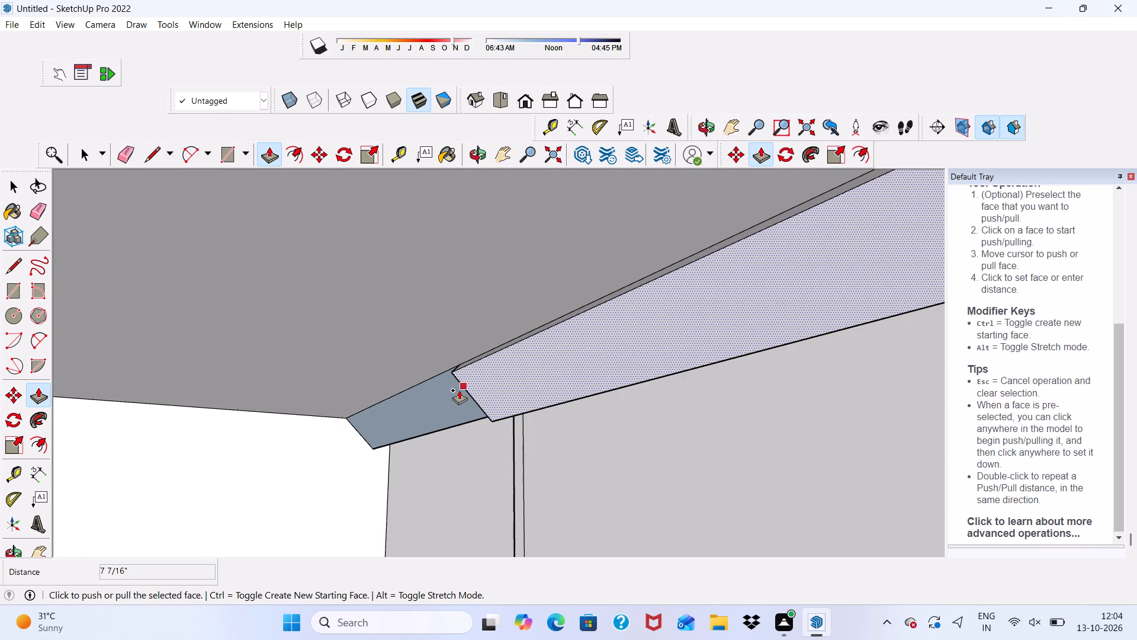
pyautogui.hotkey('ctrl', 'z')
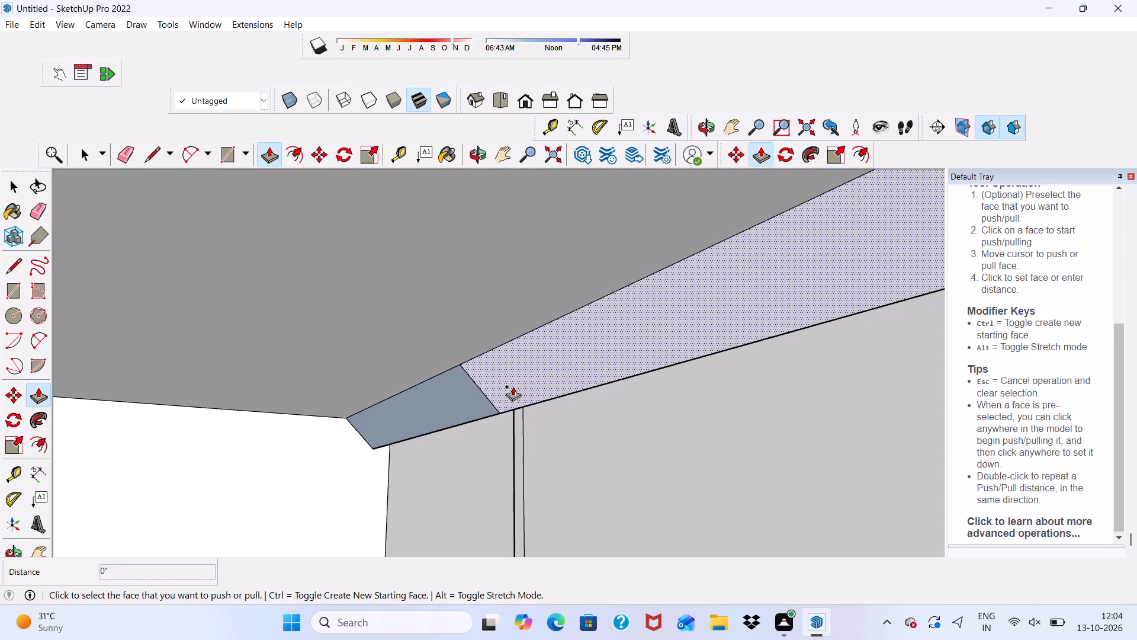
# Push/Pull the short blue sloped face at the far end of the ceiling strip by about 3 3/8".
pyautogui.click(429, 406)
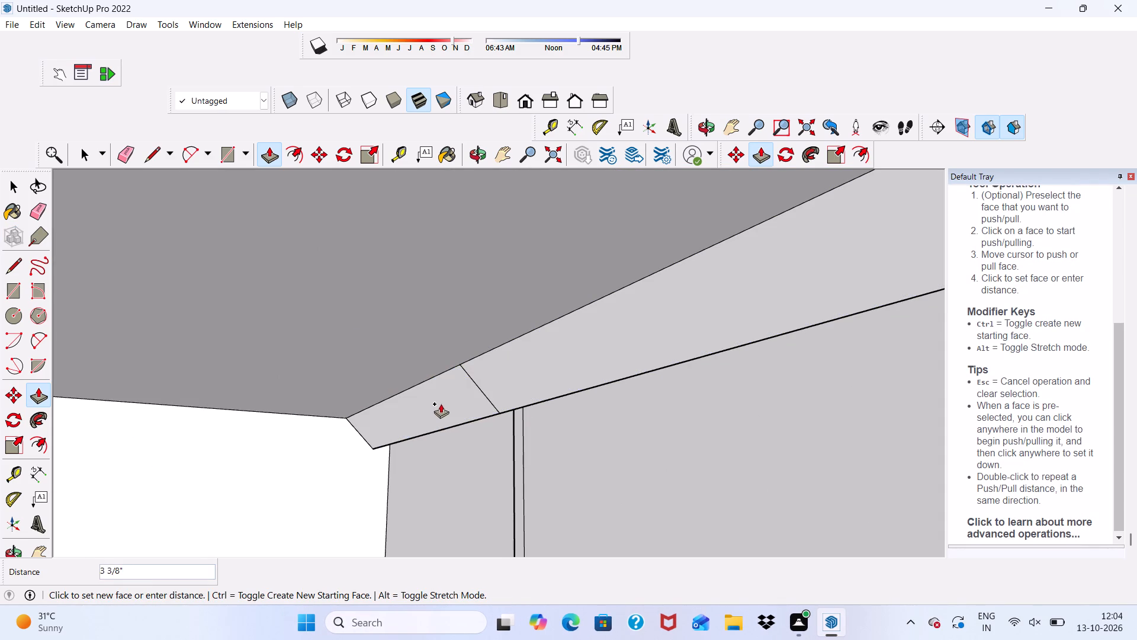
pyautogui.click(445, 403)
# Push/Pull the interior face of the front wall around the arched openings by 4 3/4".
pyautogui.scroll(-5, 390, 346)
pyautogui.scroll(-1, 493, 368)
pyautogui.moveTo(499, 368); pyautogui.dragTo(628, 331, button='middle')
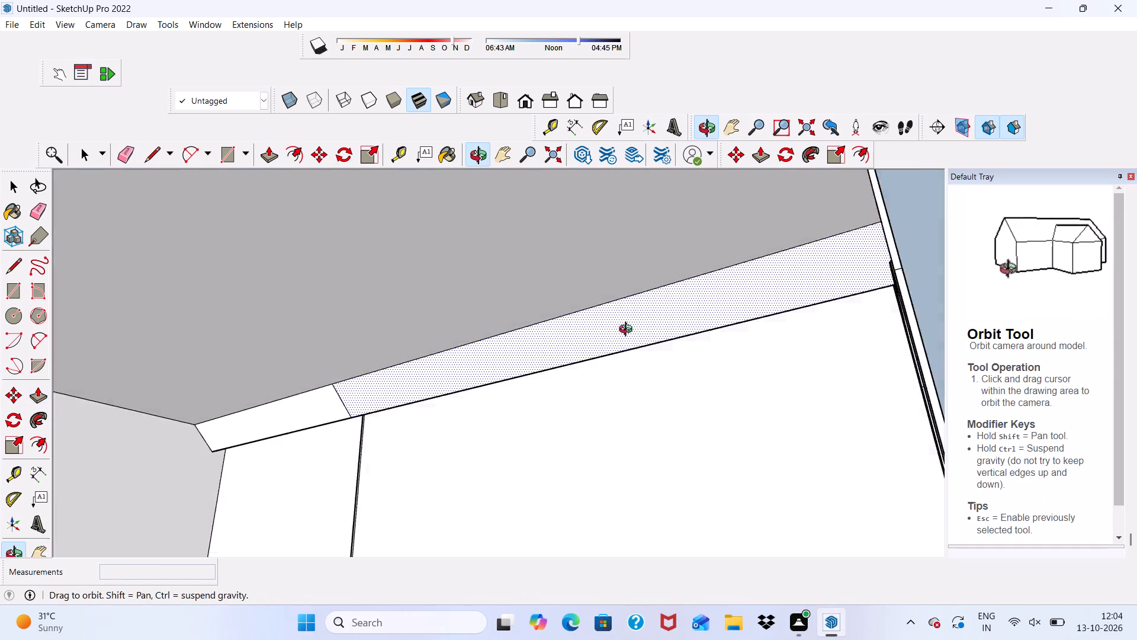
pyautogui.moveTo(628, 331); pyautogui.dragTo(747, 348, button='middle')
pyautogui.click(896, 292)
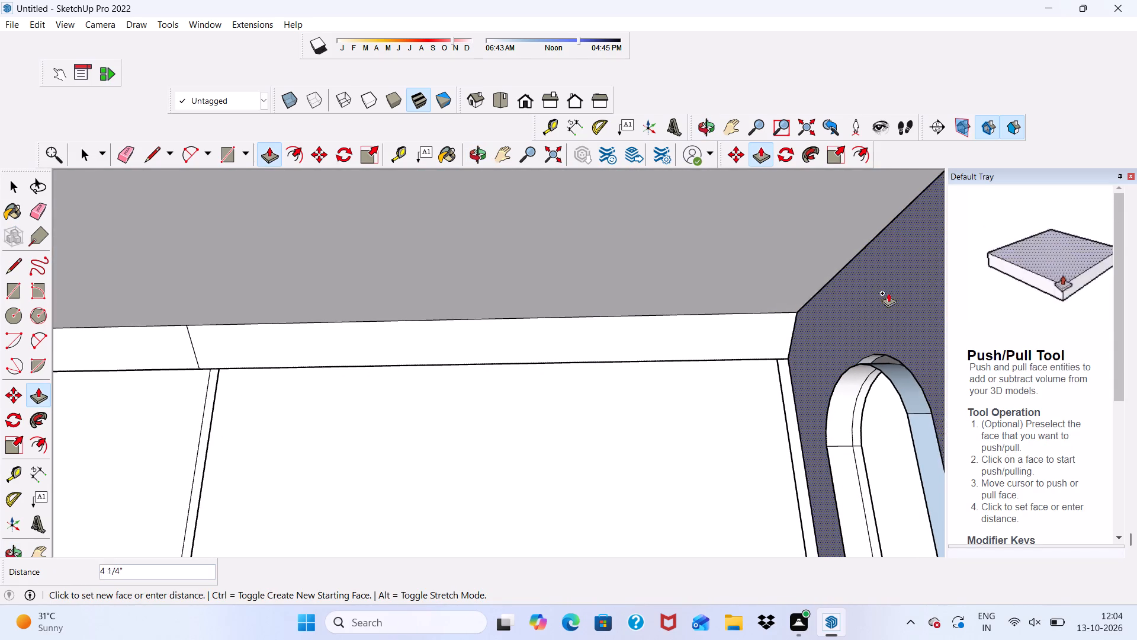
pyautogui.click(913, 281)
pyautogui.scroll(7, 900, 376)
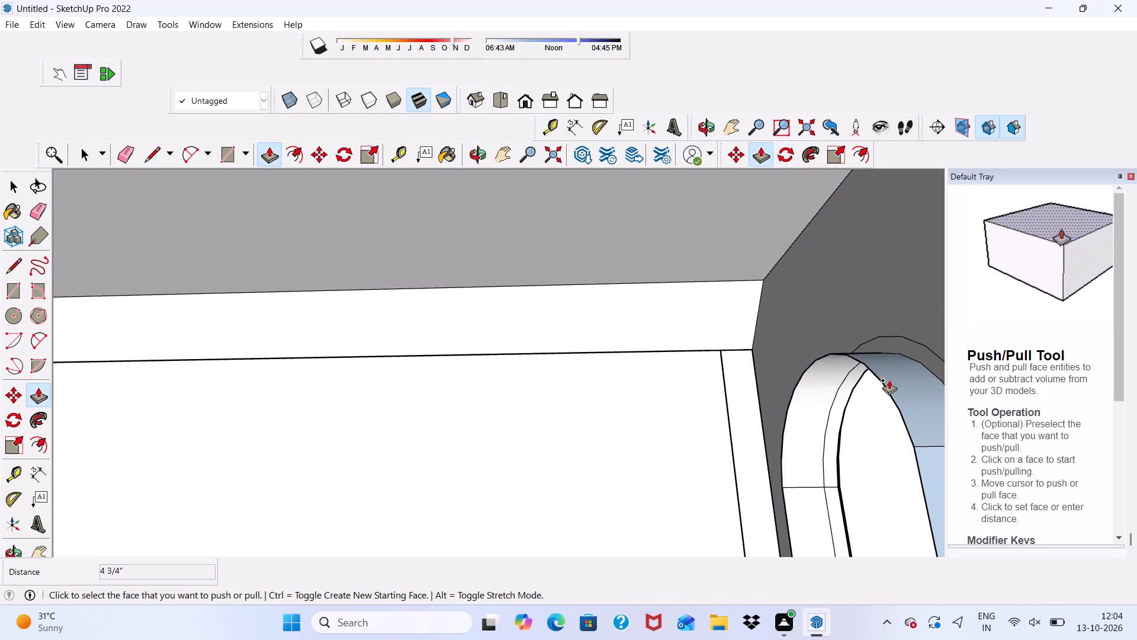
pyautogui.click(892, 380)
pyautogui.press('space')
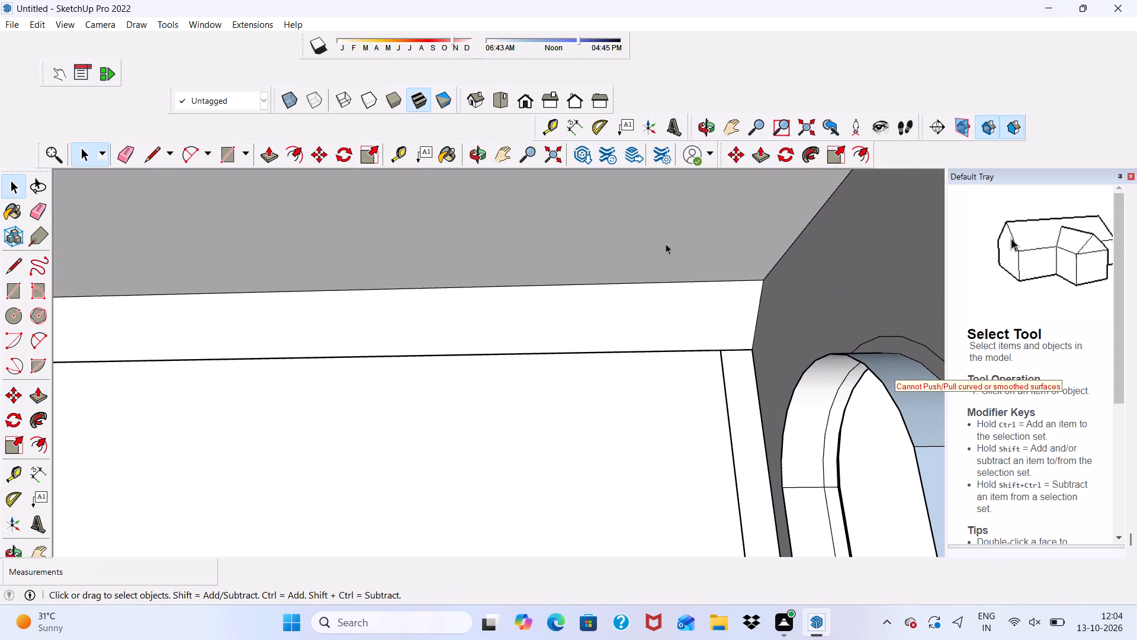
# Push/Pull the narrow sloped edge face at the roof's front corner by 4 3/4", flush with the arched front wall.
pyautogui.scroll(-11, 644, 242)
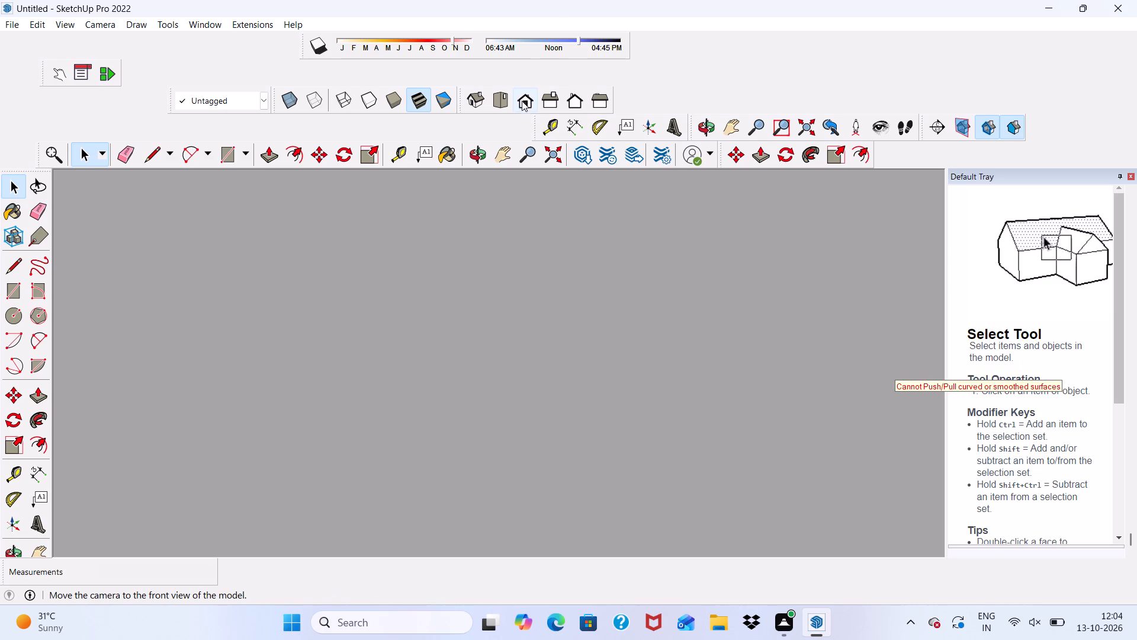
pyautogui.click(528, 103)
pyautogui.scroll(-6, 569, 242)
pyautogui.moveTo(602, 328); pyautogui.dragTo(469, 381, button='middle')
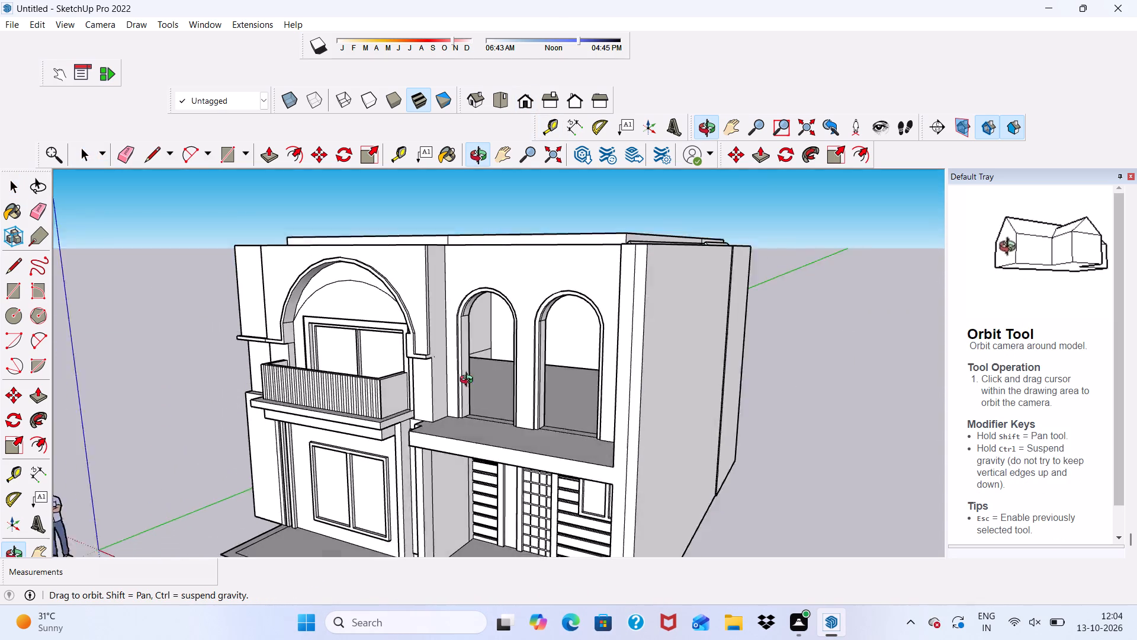
pyautogui.moveTo(469, 381); pyautogui.dragTo(484, 431, button='middle')
pyautogui.scroll(14, 629, 263)
pyautogui.click(644, 295)
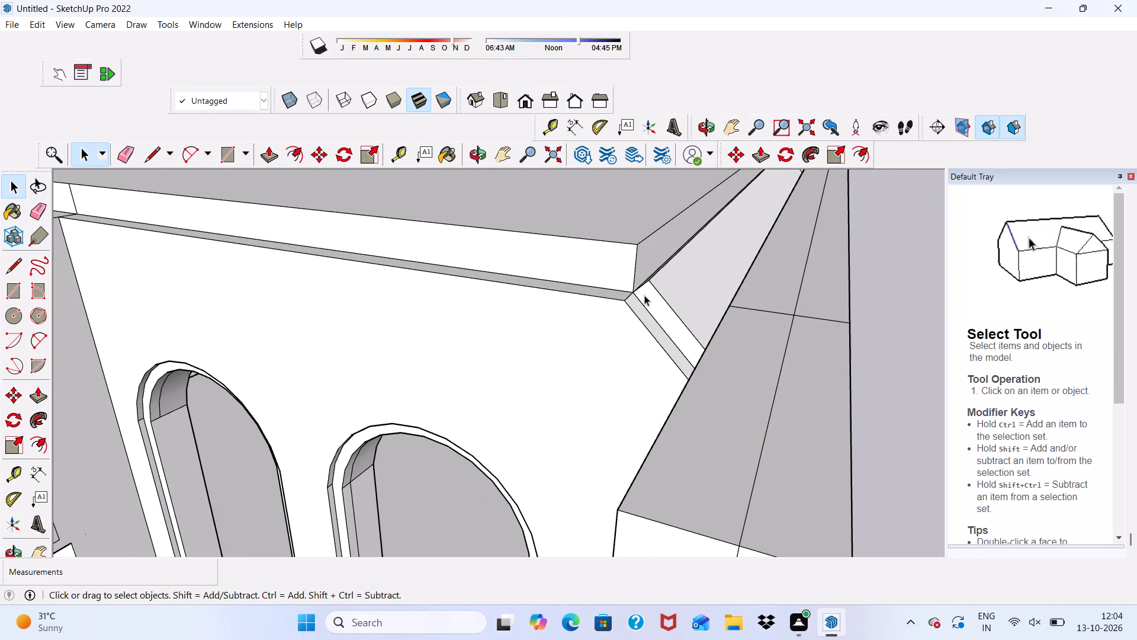
pyautogui.click(273, 153)
pyautogui.click(670, 315)
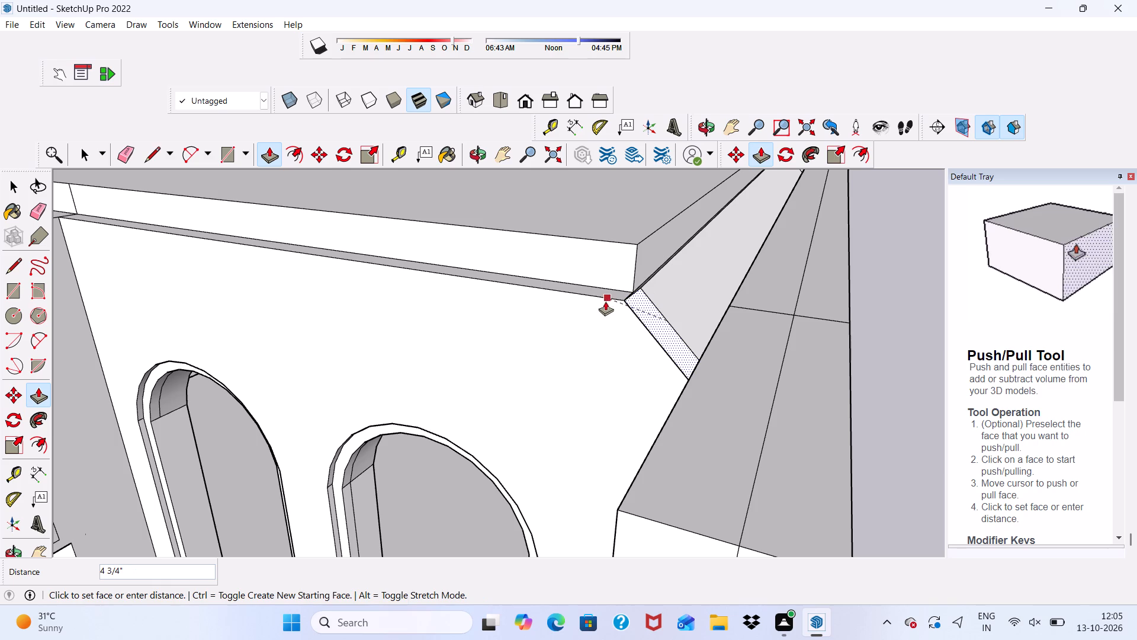
pyautogui.click(604, 304)
pyautogui.press('space')
# Push/Pull the long front edge face of the roof slab above the arches flush with the arched front wall.
pyautogui.click(588, 262)
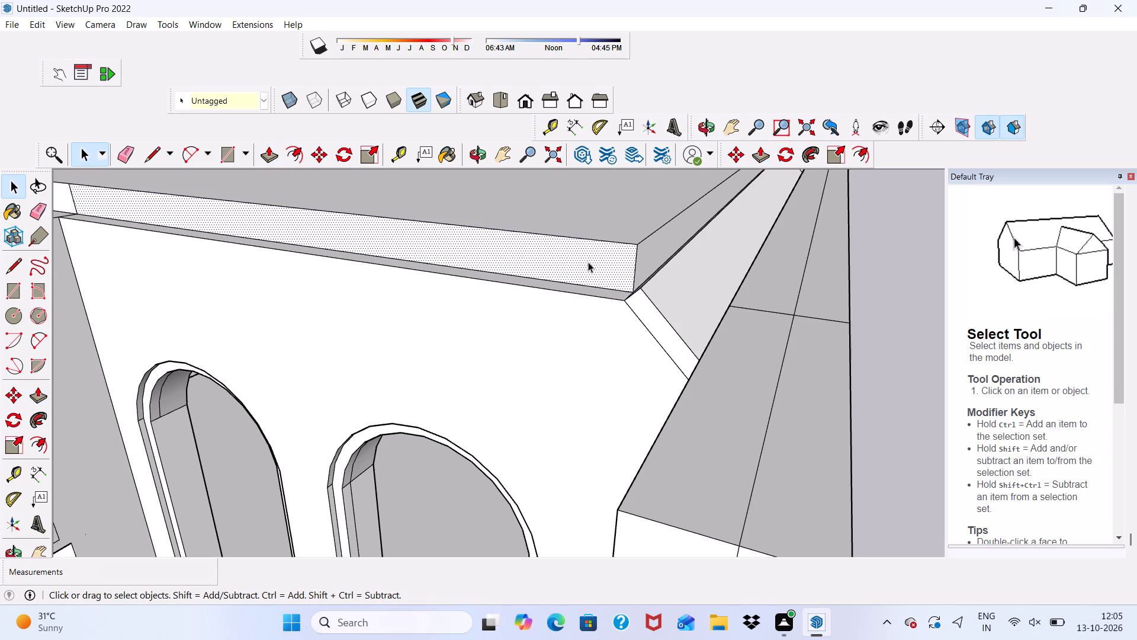
pyautogui.click(265, 150)
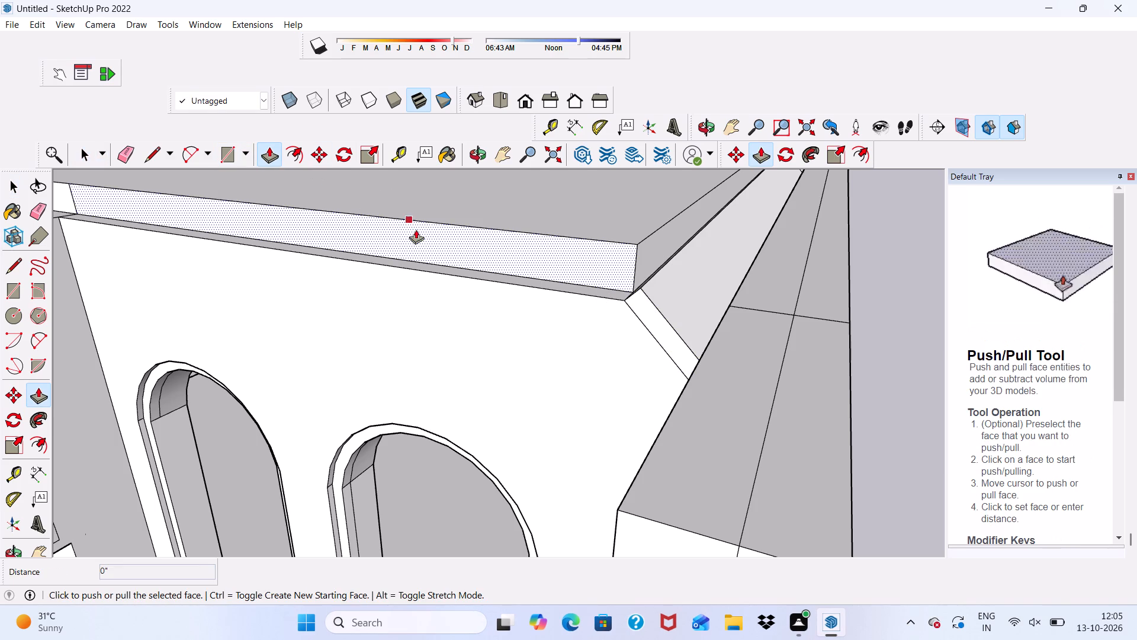
pyautogui.click(449, 245)
pyautogui.click(553, 311)
pyautogui.moveTo(638, 277); pyautogui.dragTo(634, 298, button='middle')
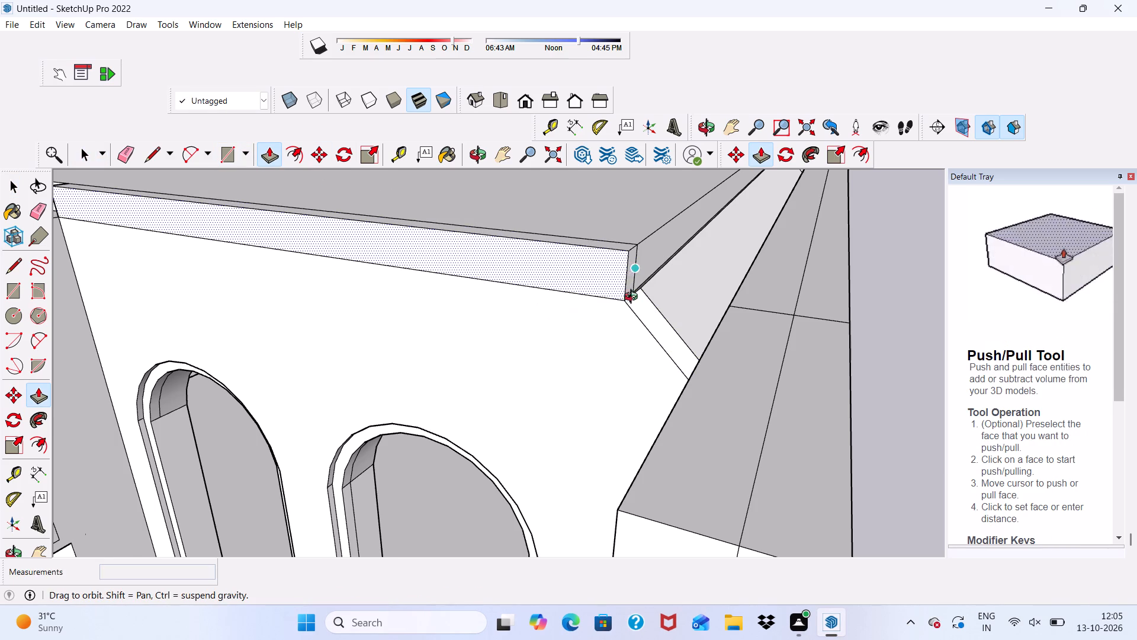
pyautogui.moveTo(634, 298); pyautogui.dragTo(621, 347, button='middle')
pyautogui.scroll(6, 640, 346)
pyautogui.press('space')
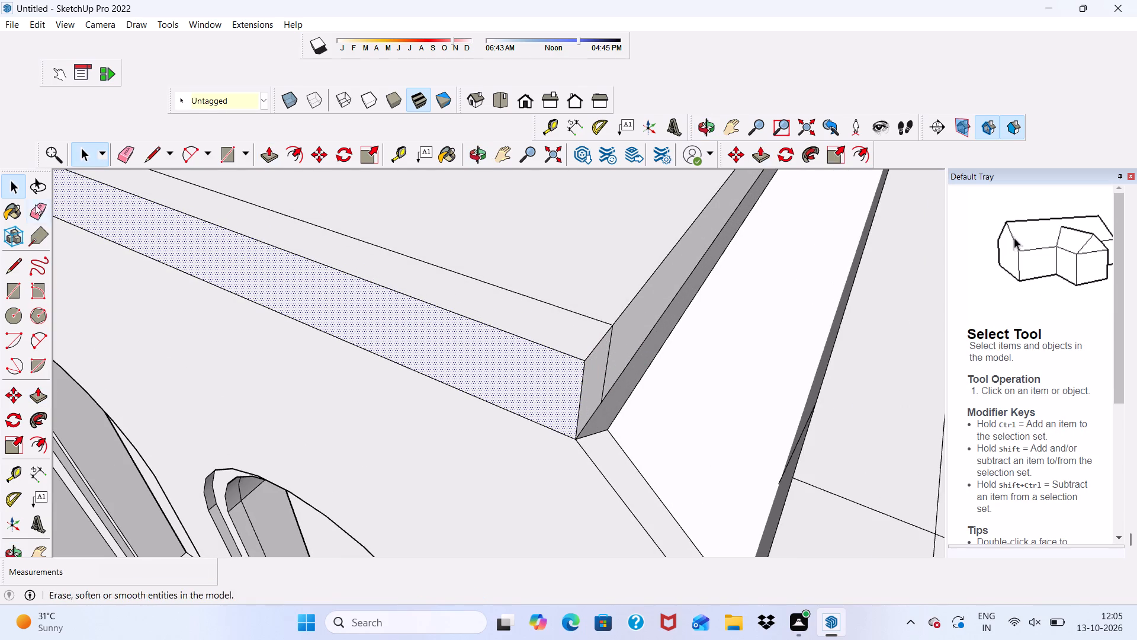
# Erase the leftover long edge along the roof slab's front and the short leftover edge at its front corner.
pyautogui.click(130, 146)
pyautogui.moveTo(355, 228); pyautogui.dragTo(356, 239)
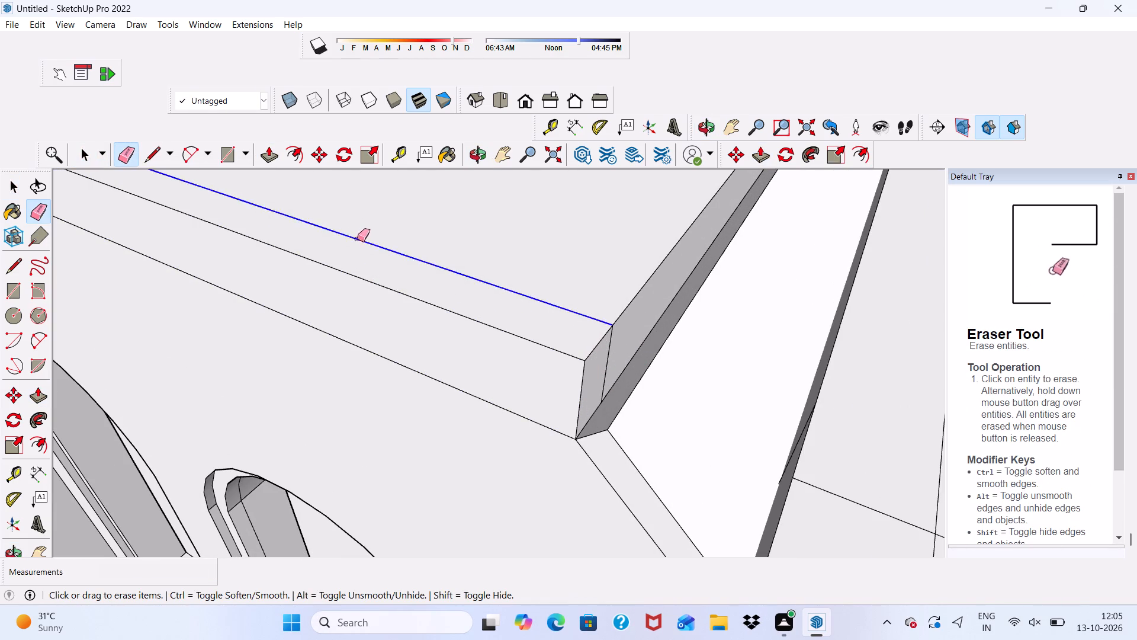
pyautogui.moveTo(612, 359); pyautogui.dragTo(605, 364)
pyautogui.press('space')
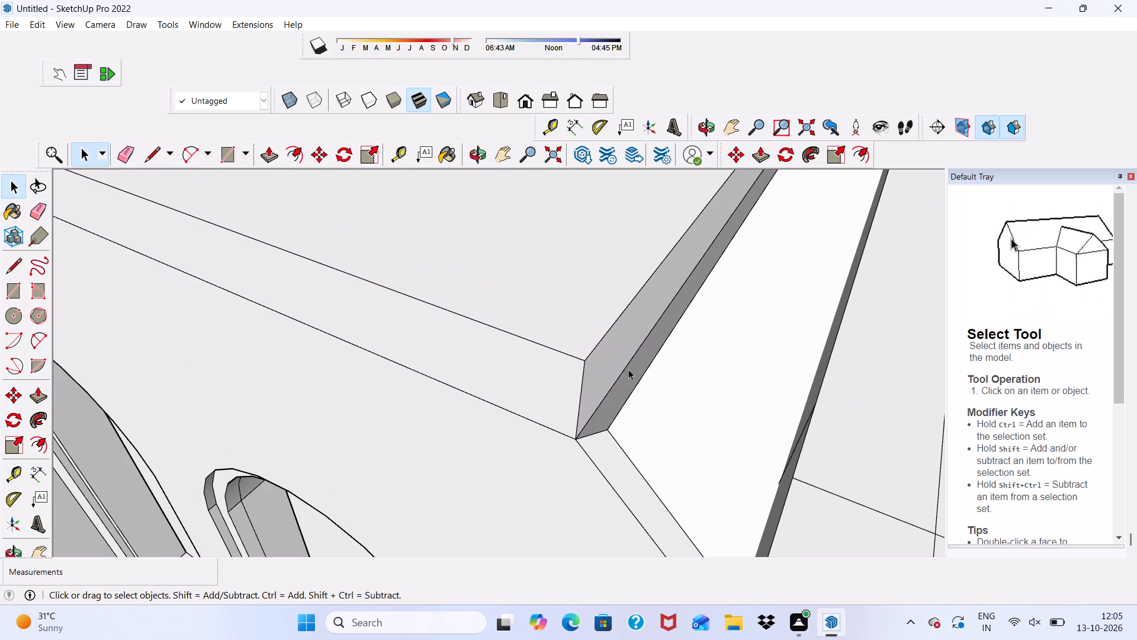
# Push/Pull the long side edge face of the roof slab, next to the outer side wall, by 1/4".
pyautogui.click(618, 354)
pyautogui.click(272, 154)
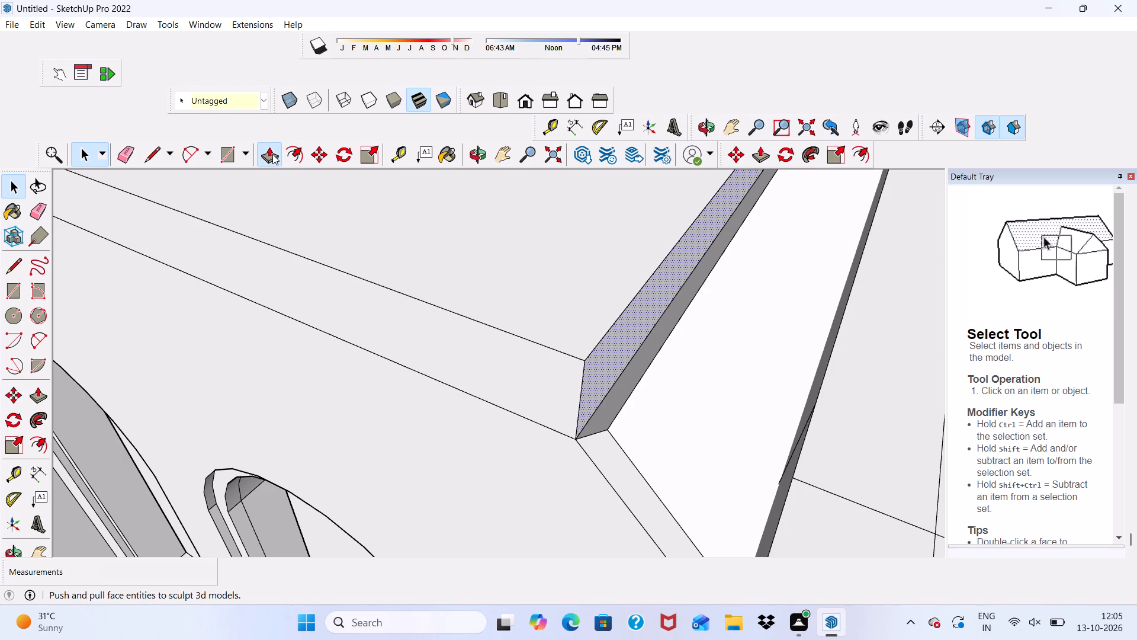
pyautogui.click(606, 370)
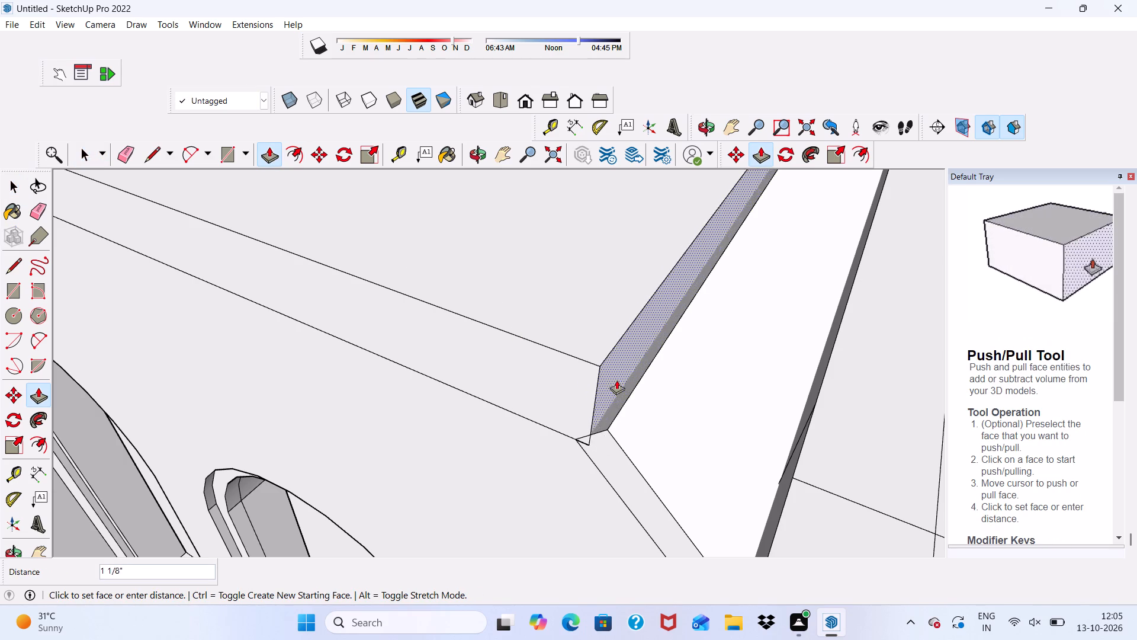
pyautogui.click(608, 375)
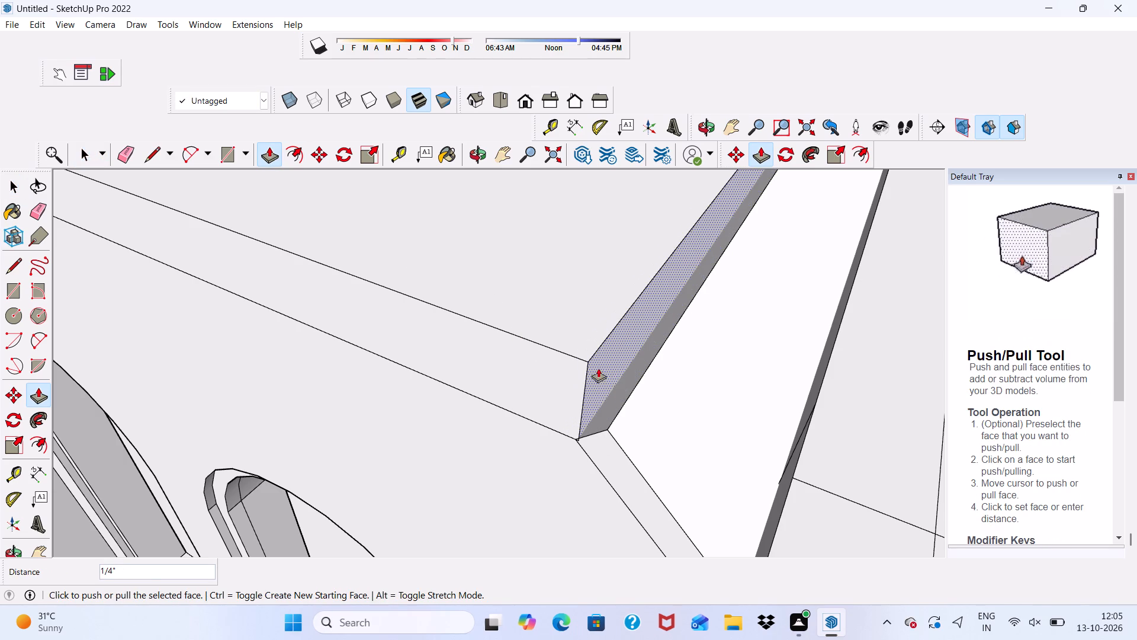
# Erase the leftover crosswise and lengthwise edges on top of the outer side wall and the vertical line on its front end face.
pyautogui.scroll(-5, 537, 350)
pyautogui.moveTo(603, 343); pyautogui.dragTo(767, 239, button='middle')
pyautogui.scroll(6, 770, 240)
pyautogui.scroll(-7, 770, 240)
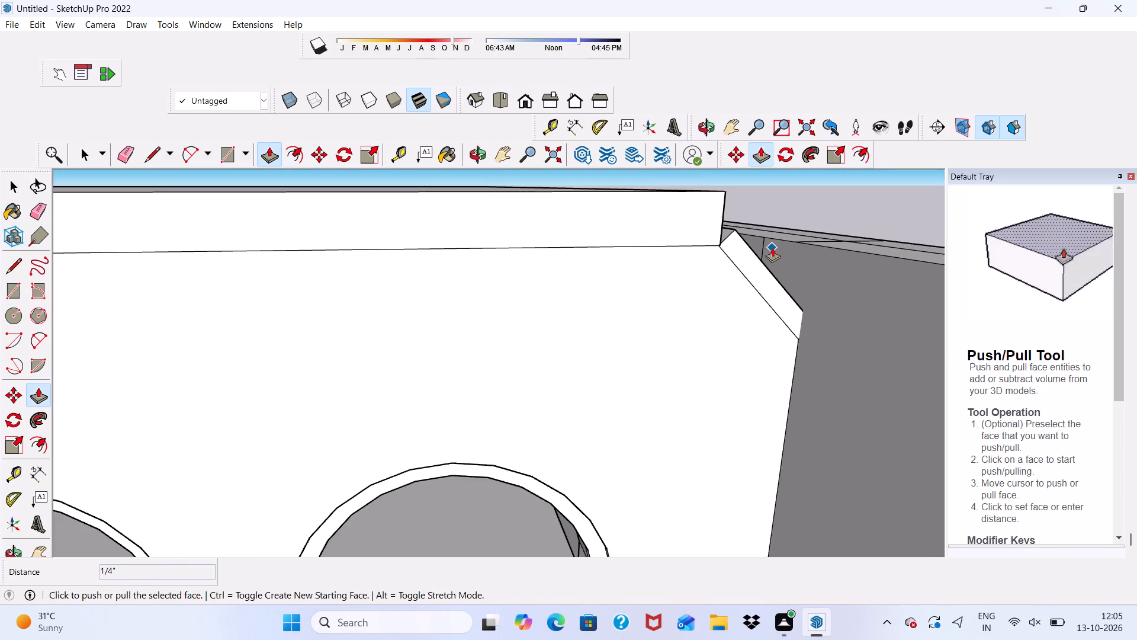
pyautogui.scroll(-12, 714, 216)
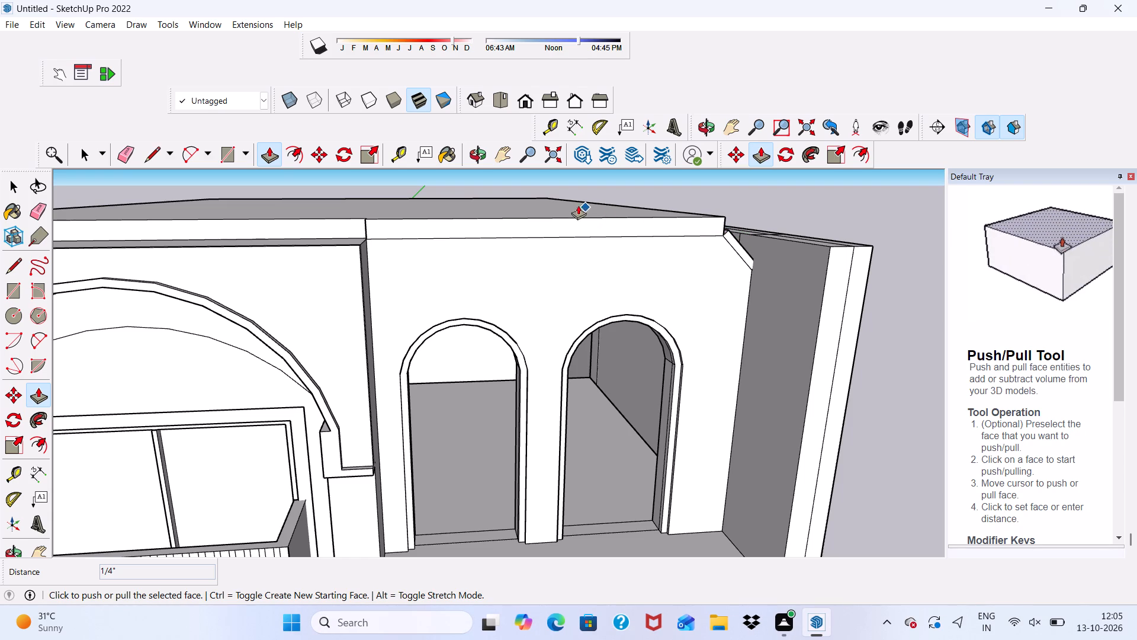
pyautogui.scroll(-6, 596, 245)
pyautogui.scroll(-4, 554, 200)
pyautogui.moveTo(560, 207); pyautogui.dragTo(311, 267, button='middle')
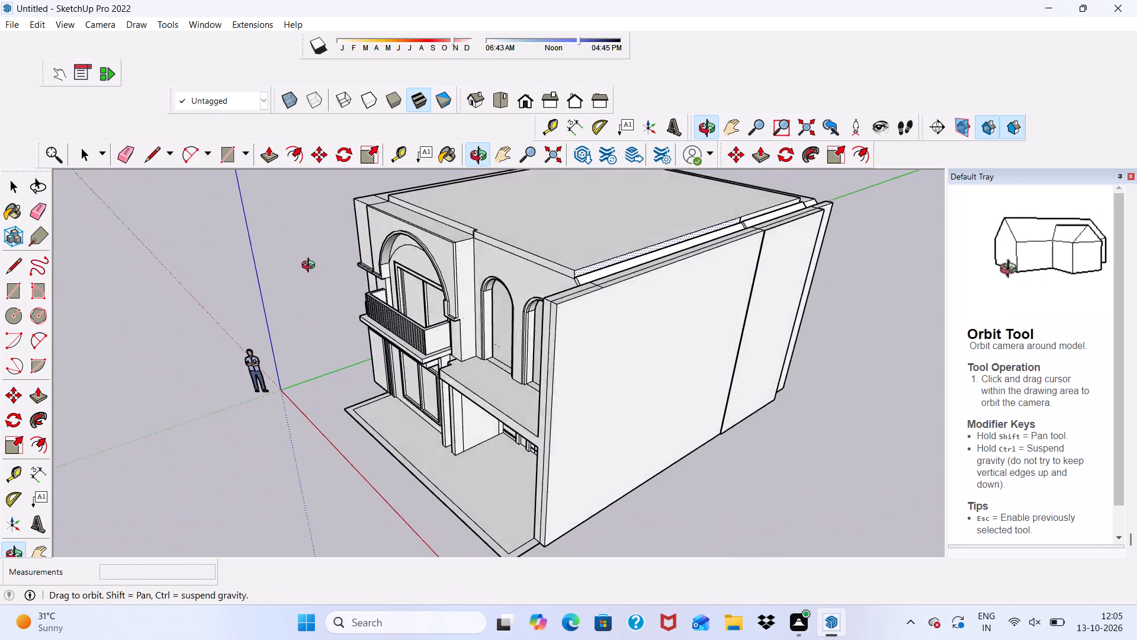
pyautogui.moveTo(311, 267); pyautogui.dragTo(406, 272, button='middle')
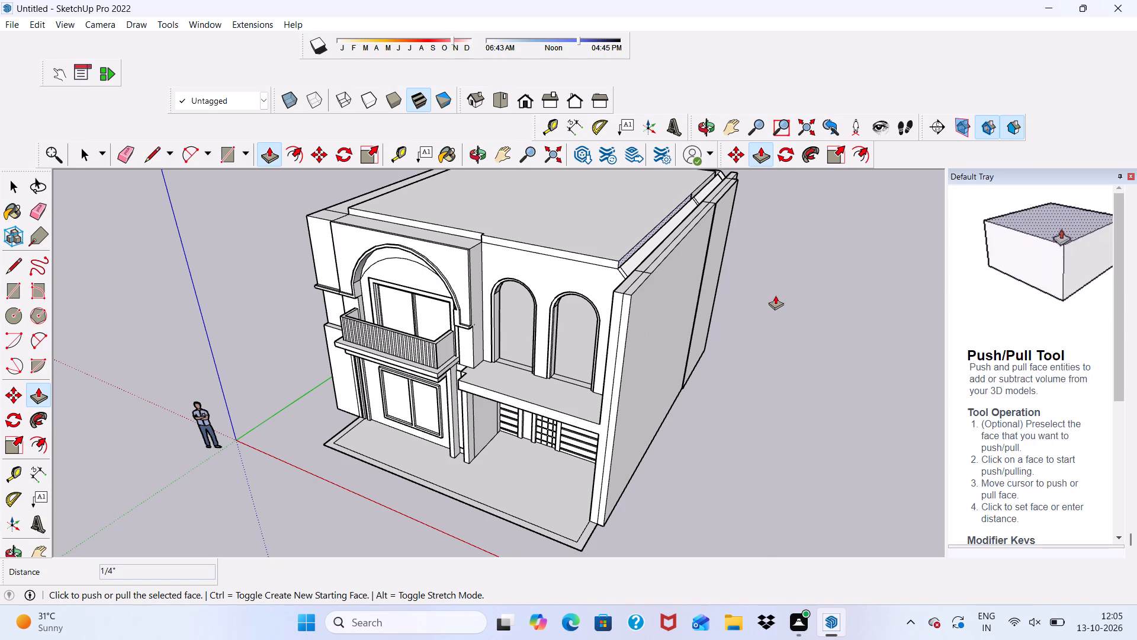
pyautogui.press('space')
pyautogui.click(773, 293)
pyautogui.scroll(7, 545, 308)
pyautogui.scroll(1, 799, 206)
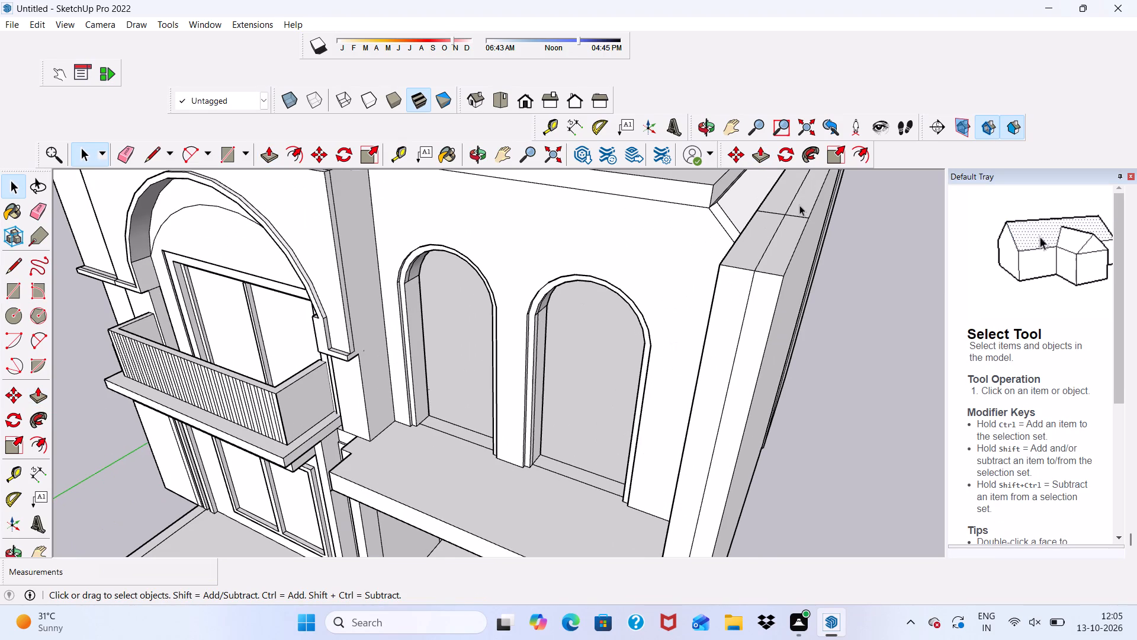
pyautogui.click(124, 154)
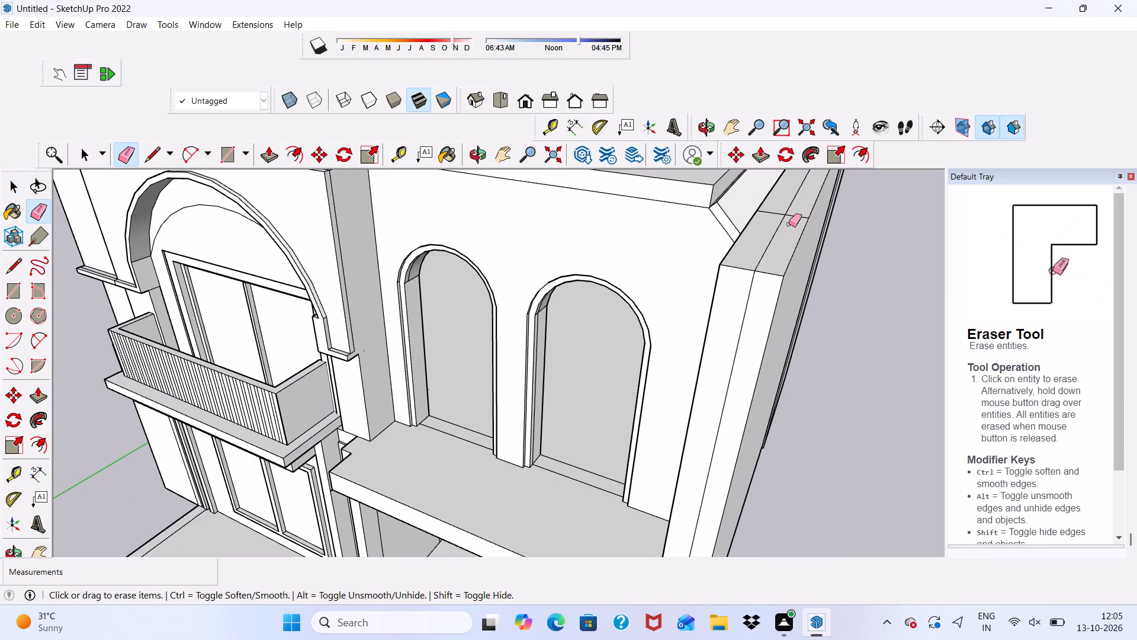
pyautogui.moveTo(789, 212); pyautogui.dragTo(781, 227)
pyautogui.moveTo(786, 203); pyautogui.dragTo(785, 221)
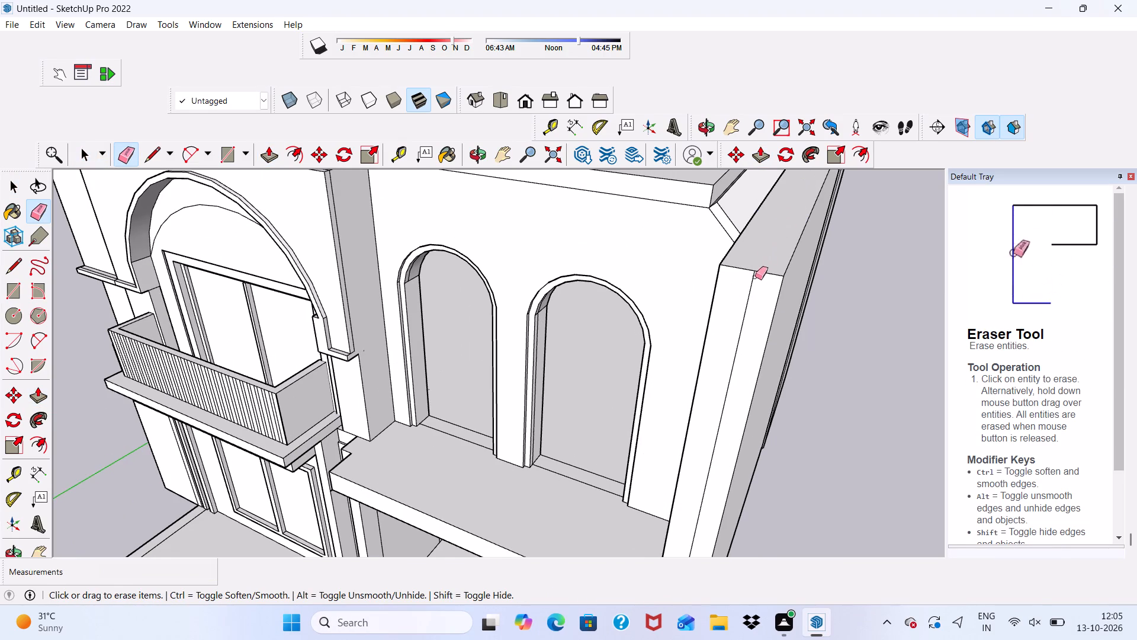
pyautogui.click(754, 285)
# Erase the remaining lengthwise and short cross edges on the side wall's top around the joint between its two sections.
pyautogui.scroll(-13, 604, 231)
pyautogui.moveTo(605, 292); pyautogui.dragTo(529, 311, button='middle')
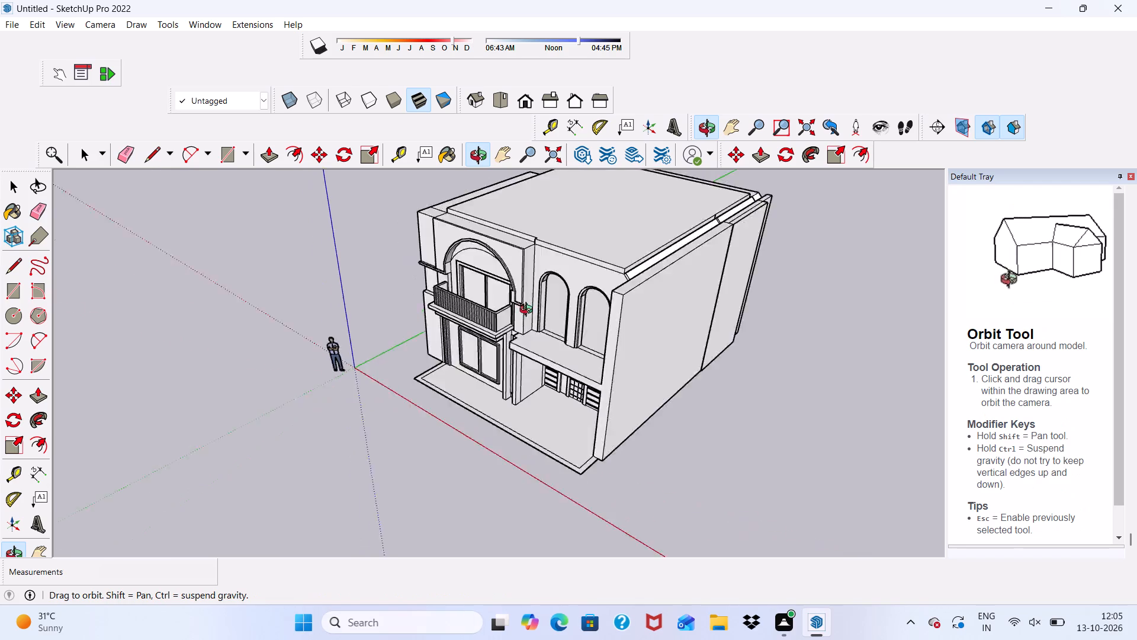
pyautogui.moveTo(529, 311); pyautogui.dragTo(317, 284, button='middle')
pyautogui.scroll(11, 892, 312)
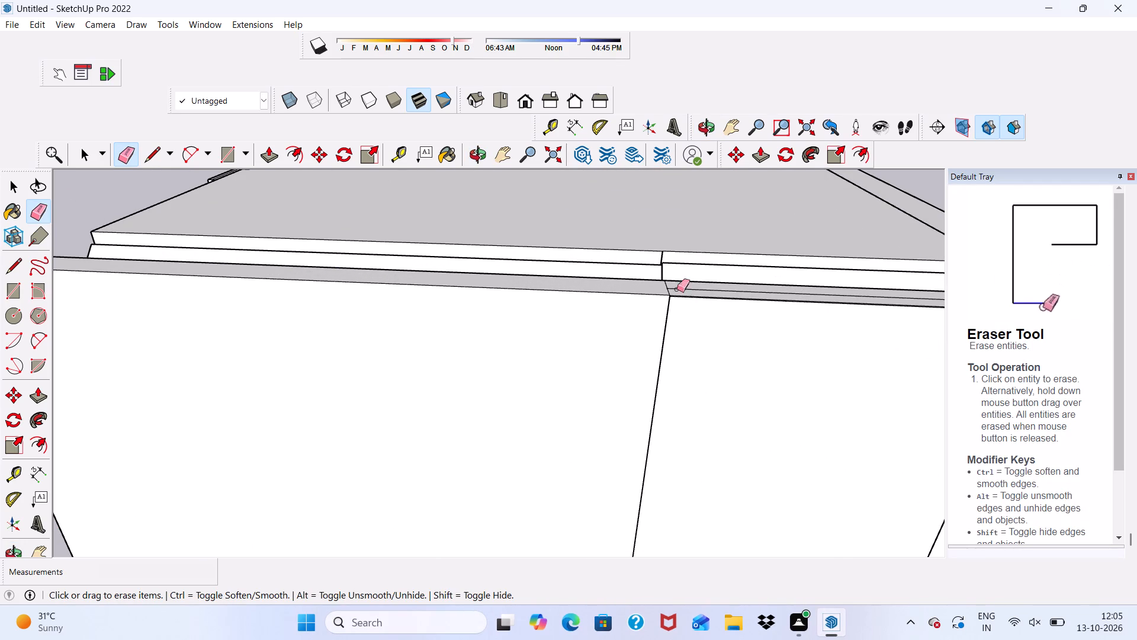
pyautogui.moveTo(667, 292); pyautogui.dragTo(677, 287)
pyautogui.moveTo(655, 285); pyautogui.dragTo(672, 283)
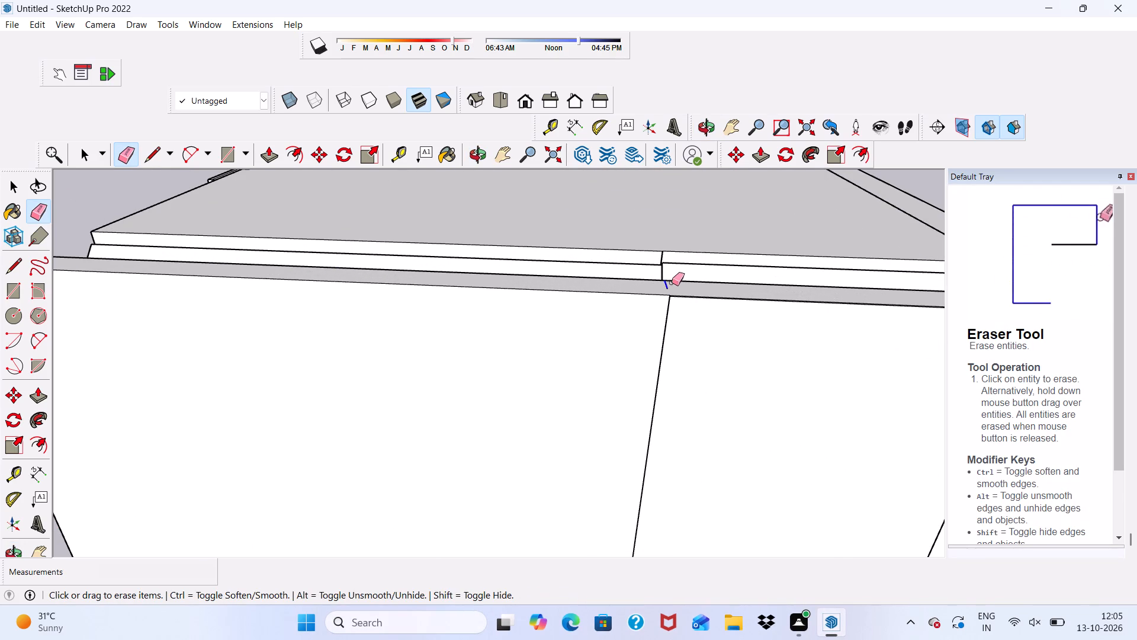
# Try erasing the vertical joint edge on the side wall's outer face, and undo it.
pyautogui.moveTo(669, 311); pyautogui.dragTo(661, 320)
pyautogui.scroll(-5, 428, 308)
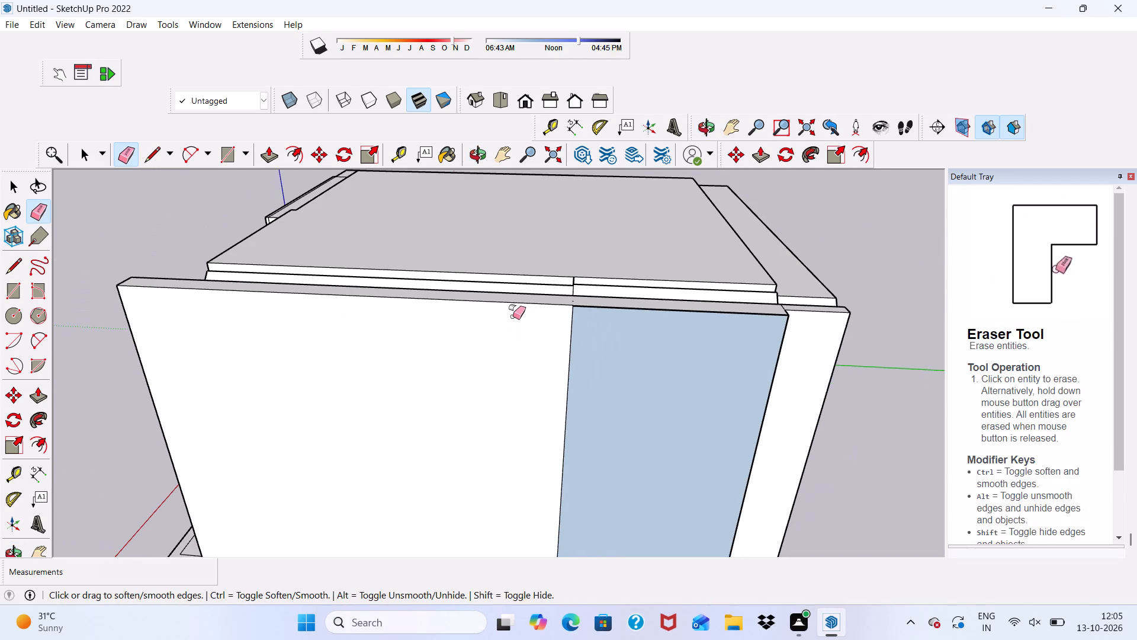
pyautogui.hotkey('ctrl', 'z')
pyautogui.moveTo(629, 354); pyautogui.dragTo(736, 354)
# Erase the thin vertical and top edges at the rear end of the projecting side wall section.
pyautogui.scroll(6, 749, 354)
pyautogui.moveTo(768, 361); pyautogui.dragTo(667, 389, button='middle')
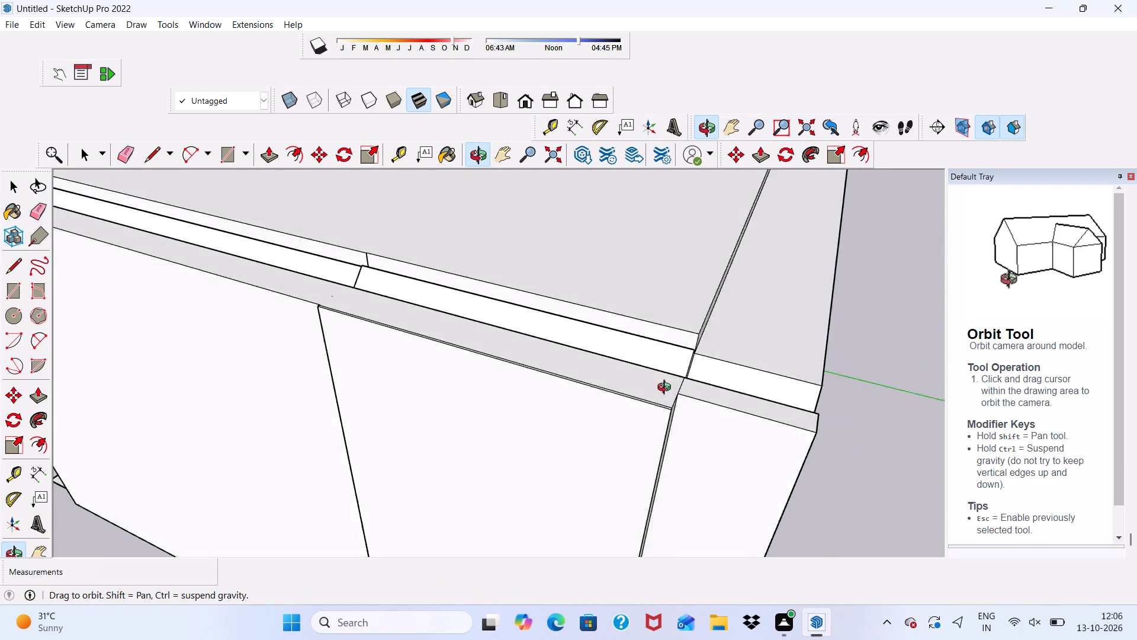
pyautogui.moveTo(667, 389); pyautogui.dragTo(628, 366, button='middle')
pyautogui.scroll(4, 608, 357)
pyautogui.scroll(9, 511, 366)
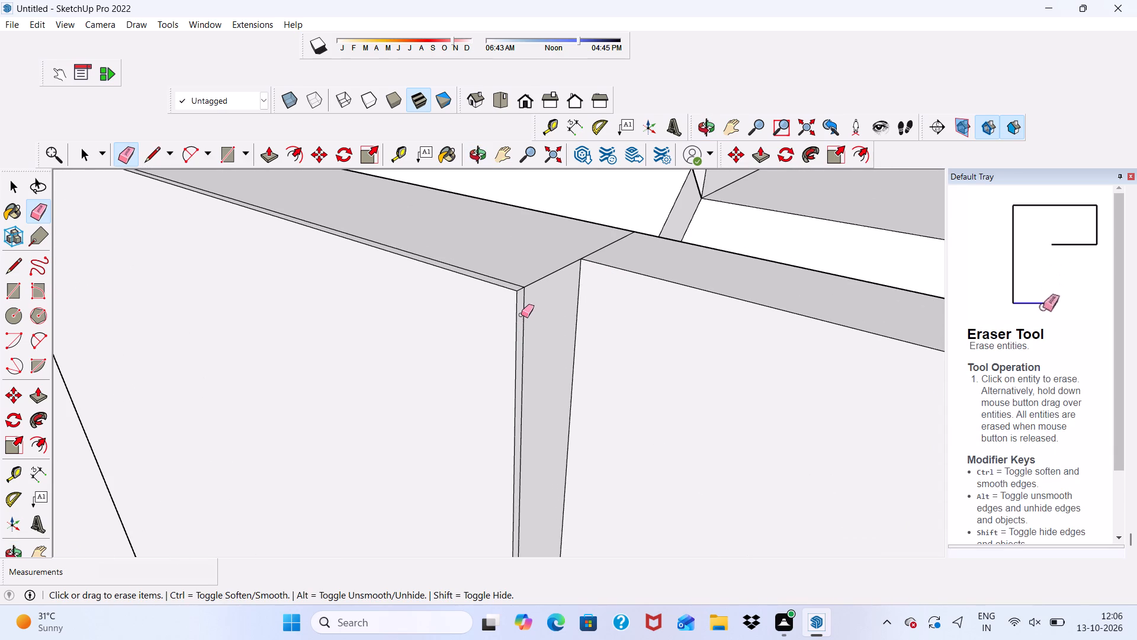
pyautogui.click(521, 315)
pyautogui.click(517, 284)
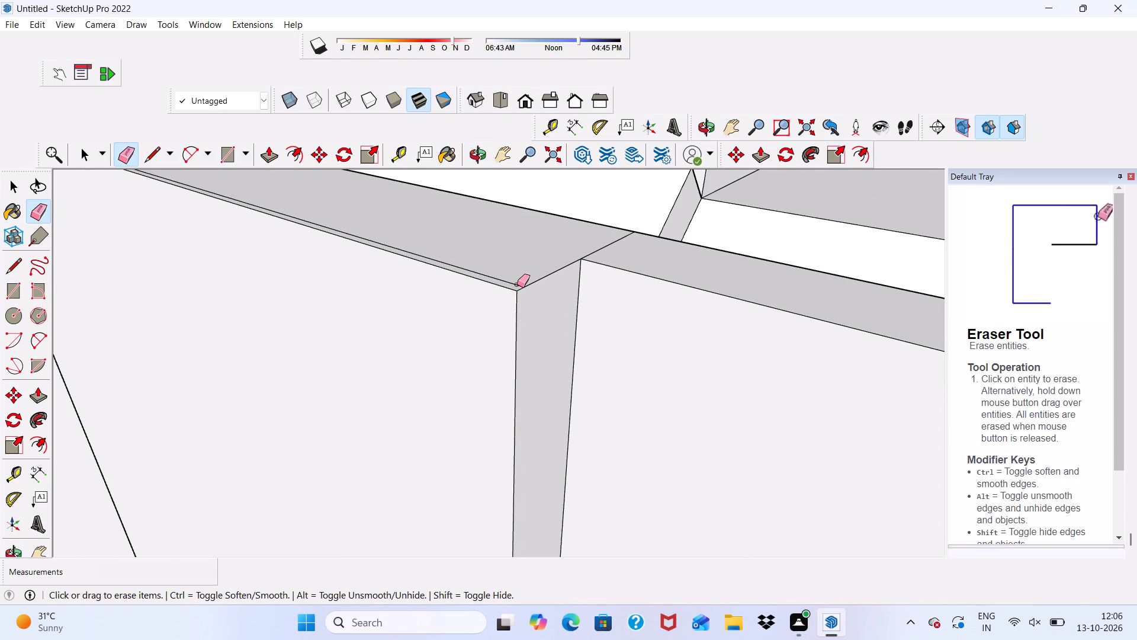
# Erase the extra vertical edge inside the narrow step at the side wall's middle joint.
pyautogui.scroll(-13, 526, 308)
pyautogui.scroll(12, 351, 264)
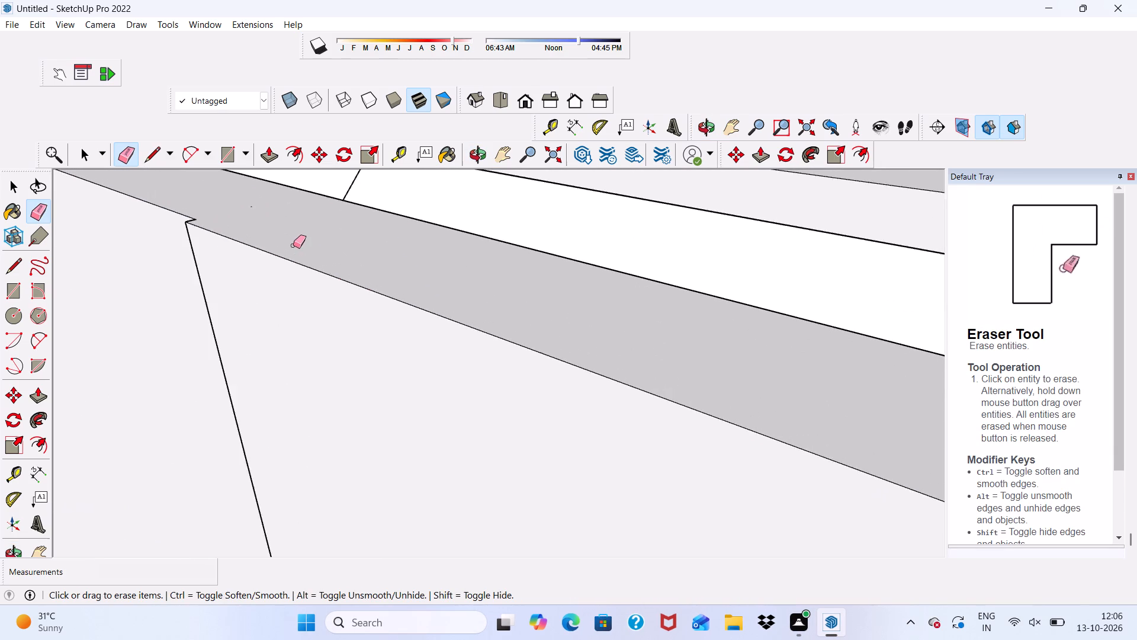
pyautogui.scroll(2, 293, 245)
pyautogui.moveTo(289, 255); pyautogui.dragTo(651, 216, button='middle')
pyautogui.scroll(8, 503, 274)
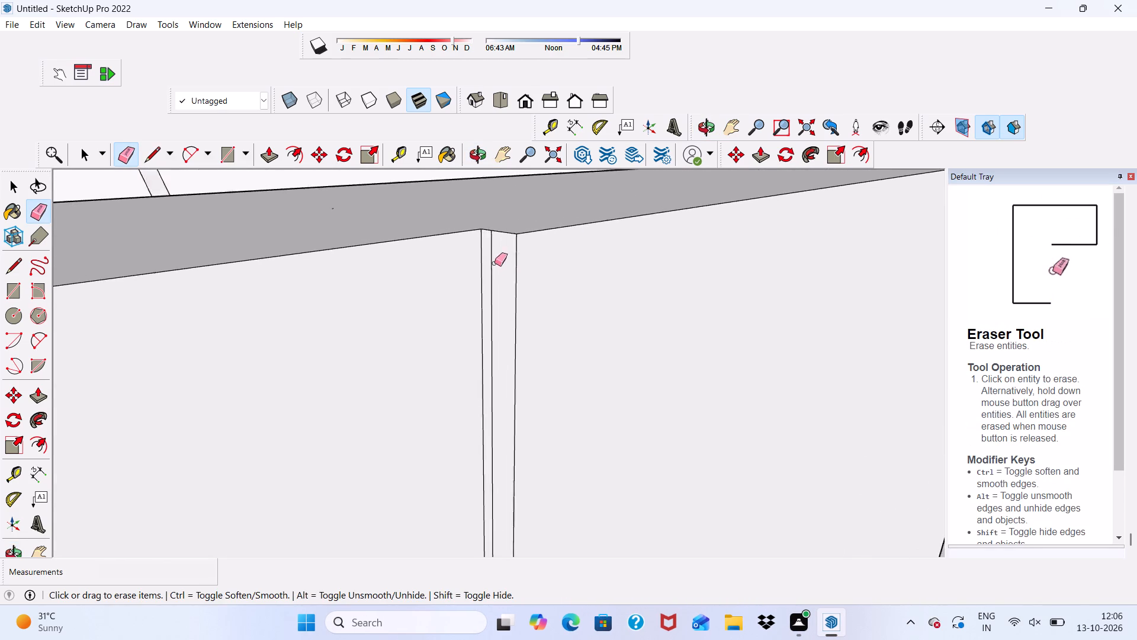
pyautogui.scroll(7, 494, 263)
pyautogui.click(495, 235)
# Push/Pull the narrow vertical step face at the side wall's middle joint by 26' 3 3/4" to the wall's front end.
pyautogui.scroll(-11, 481, 244)
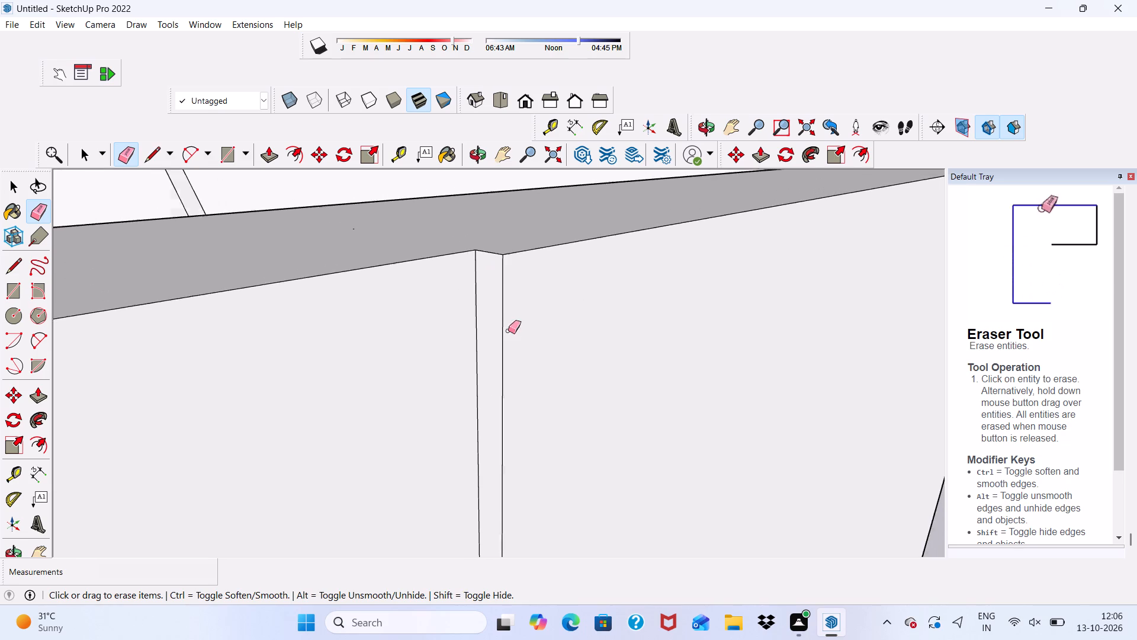
pyautogui.scroll(-1, 508, 331)
pyautogui.moveTo(516, 345); pyautogui.dragTo(452, 399, button='middle')
pyautogui.press('space')
pyautogui.scroll(9, 406, 352)
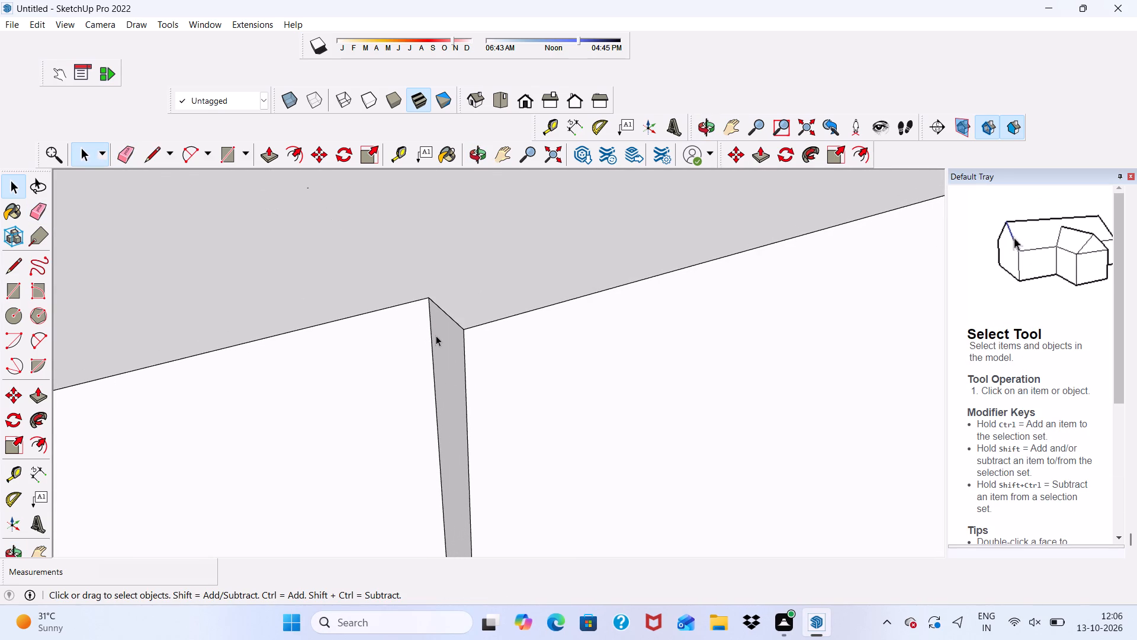
pyautogui.click(436, 335)
pyautogui.click(265, 156)
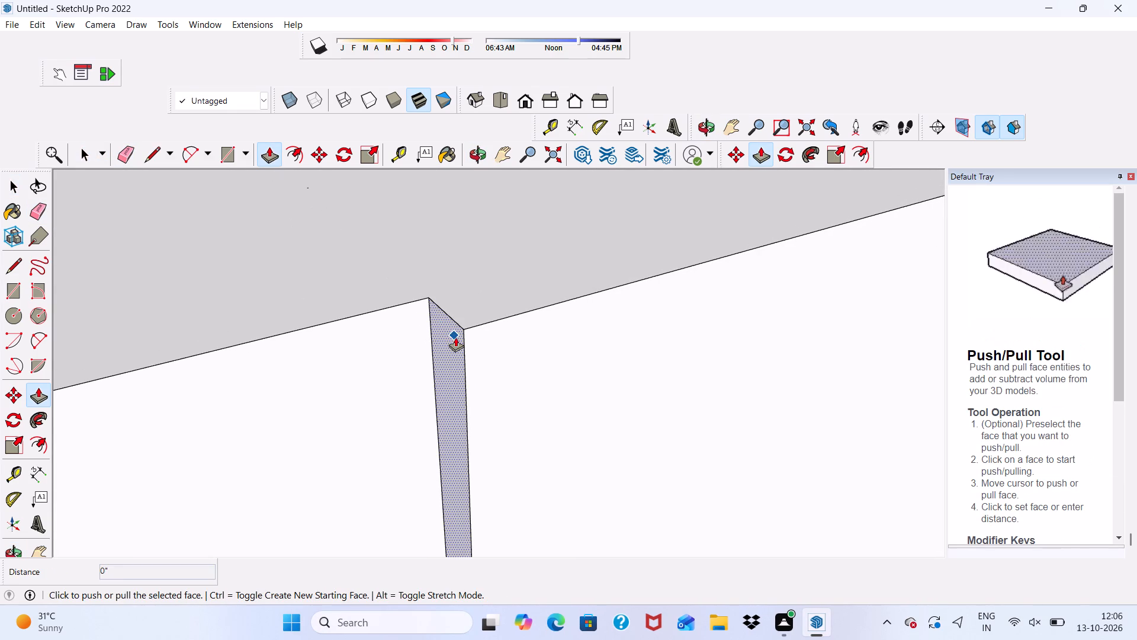
pyautogui.click(455, 337)
pyautogui.scroll(-20, 390, 321)
pyautogui.scroll(-6, 523, 276)
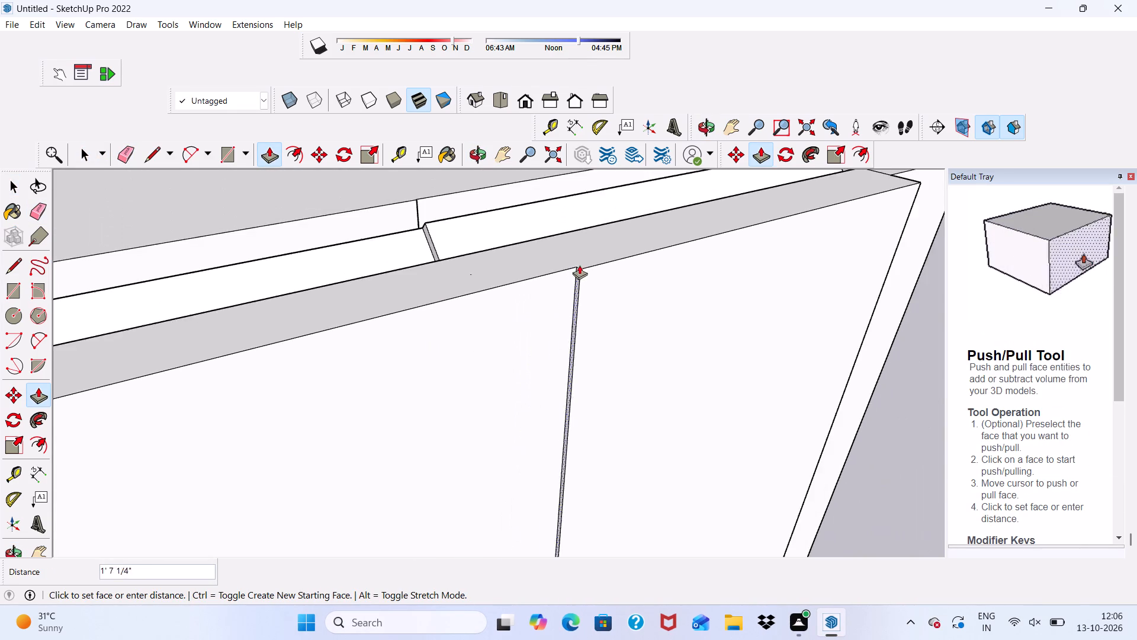
pyautogui.scroll(-13, 579, 265)
pyautogui.scroll(-13, 398, 317)
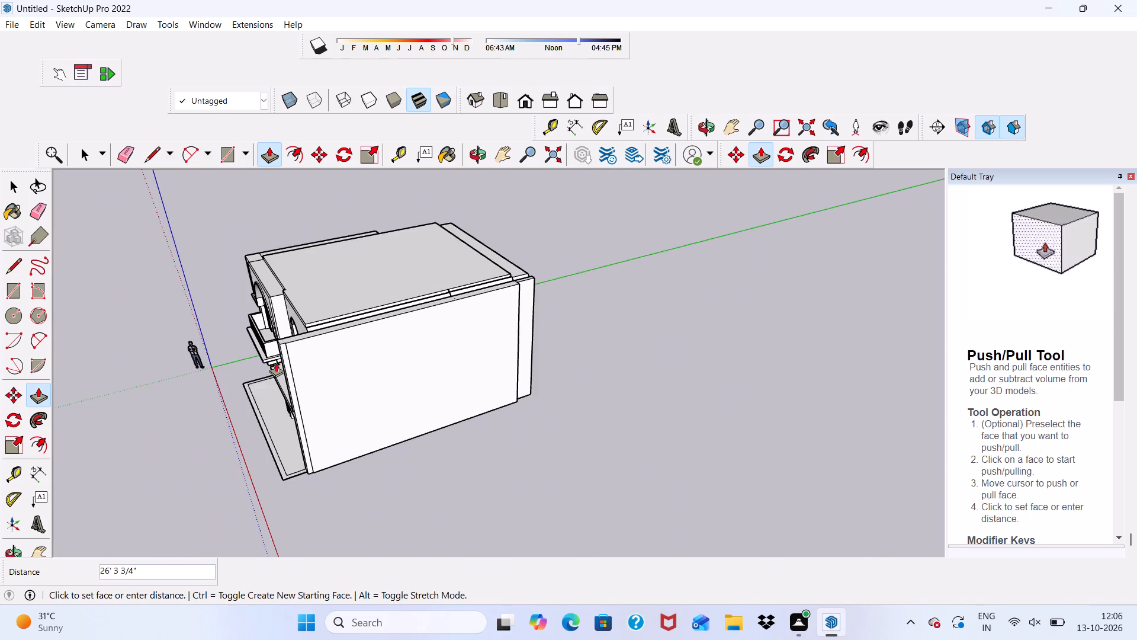
pyautogui.scroll(14, 276, 363)
pyautogui.click(293, 321)
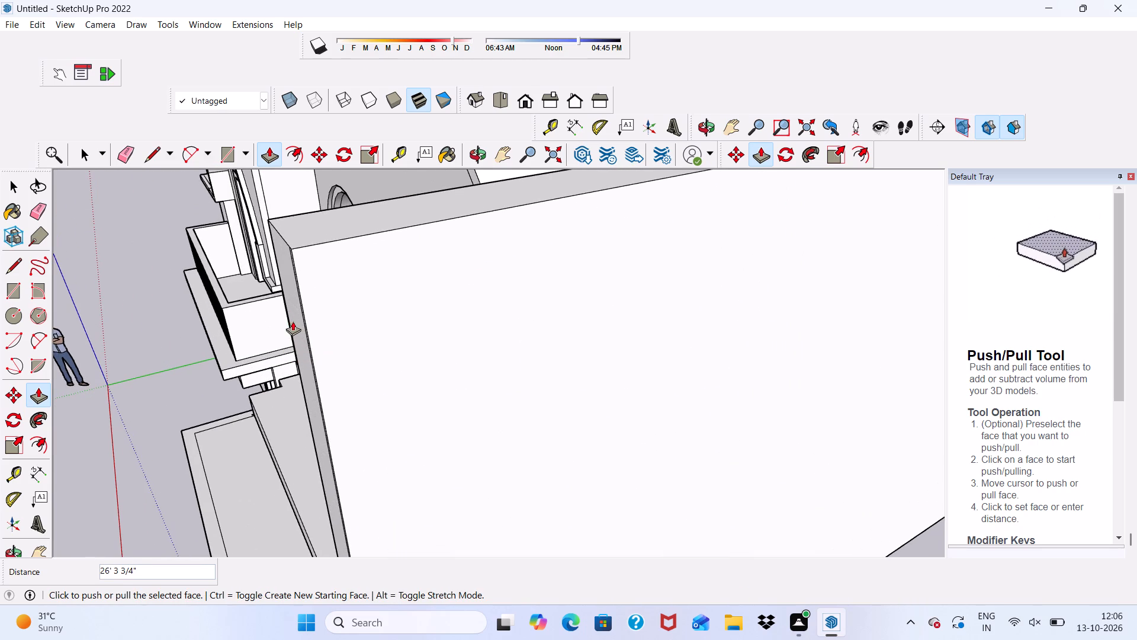
# Push/Pull the narrow vertical step face near the side wall's rear end by 3' 3 5/8", flush with the rear end.
pyautogui.scroll(7, 297, 309)
pyautogui.scroll(6, 268, 267)
pyautogui.moveTo(332, 299); pyautogui.dragTo(450, 347, button='middle')
pyautogui.scroll(-9, 391, 337)
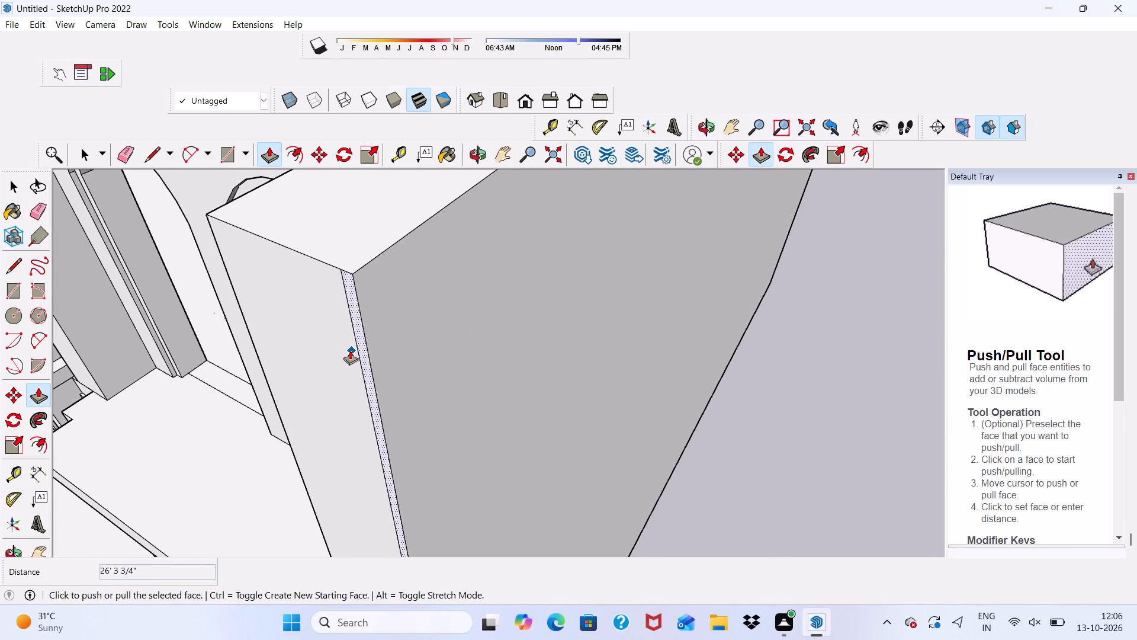
pyautogui.moveTo(340, 363); pyautogui.dragTo(146, 393, button='middle')
pyautogui.scroll(-7, 119, 376)
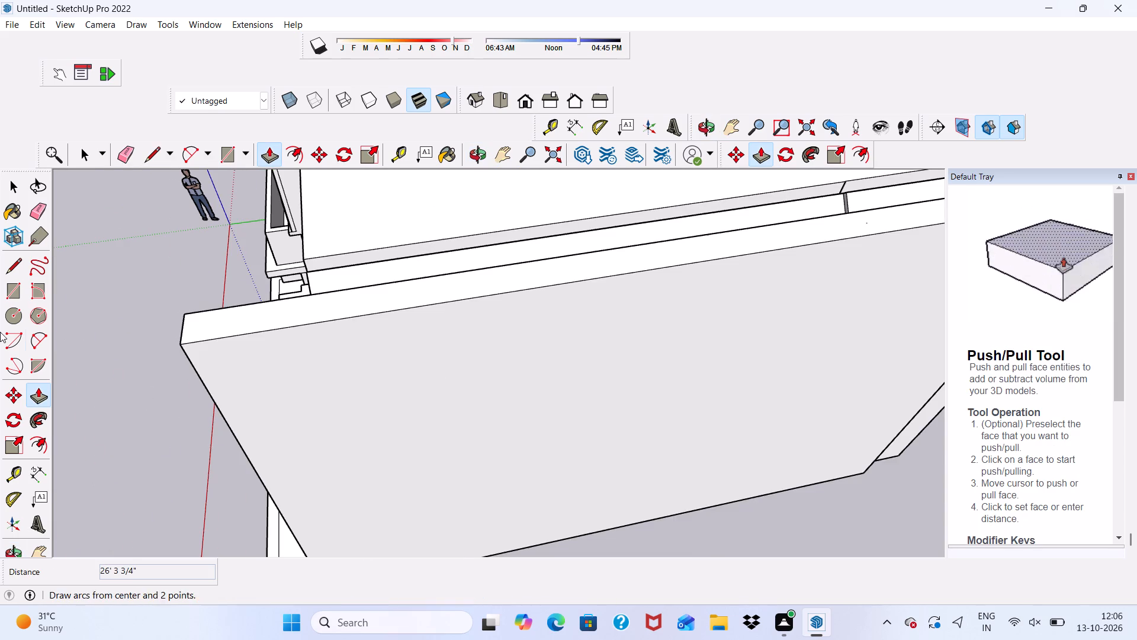
pyautogui.scroll(-4, 0, 332)
pyautogui.scroll(5, 667, 420)
pyautogui.scroll(-12, 510, 361)
pyautogui.moveTo(819, 470); pyautogui.dragTo(645, 491, button='middle')
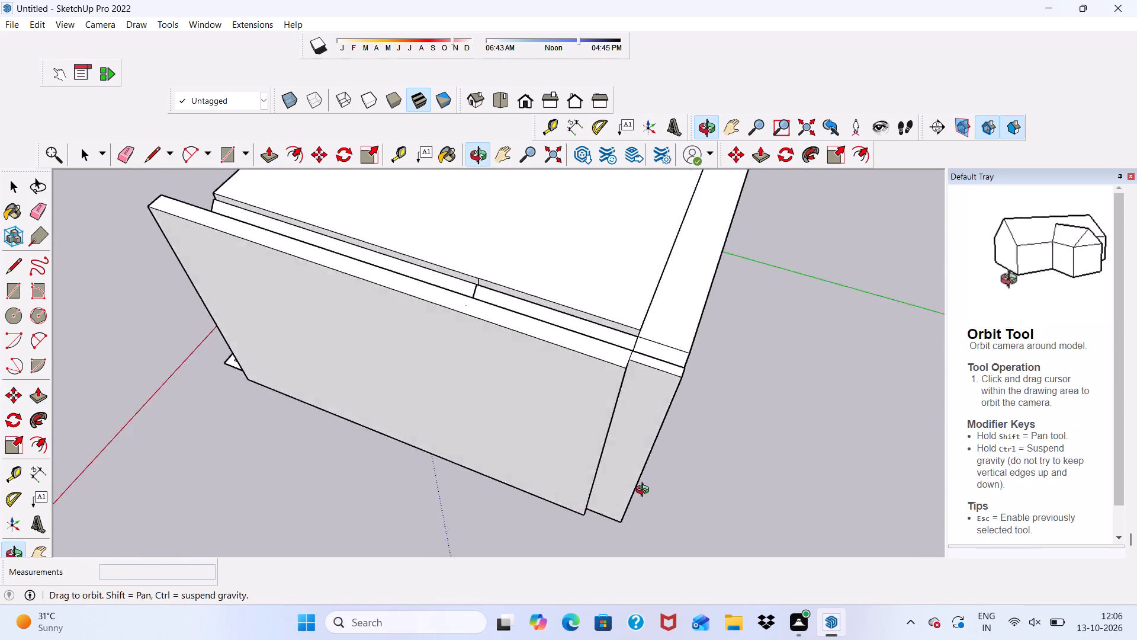
pyautogui.moveTo(645, 491); pyautogui.dragTo(551, 466, button='middle')
pyautogui.scroll(6, 517, 417)
pyautogui.scroll(5, 561, 344)
pyautogui.press('space')
pyautogui.click(539, 321)
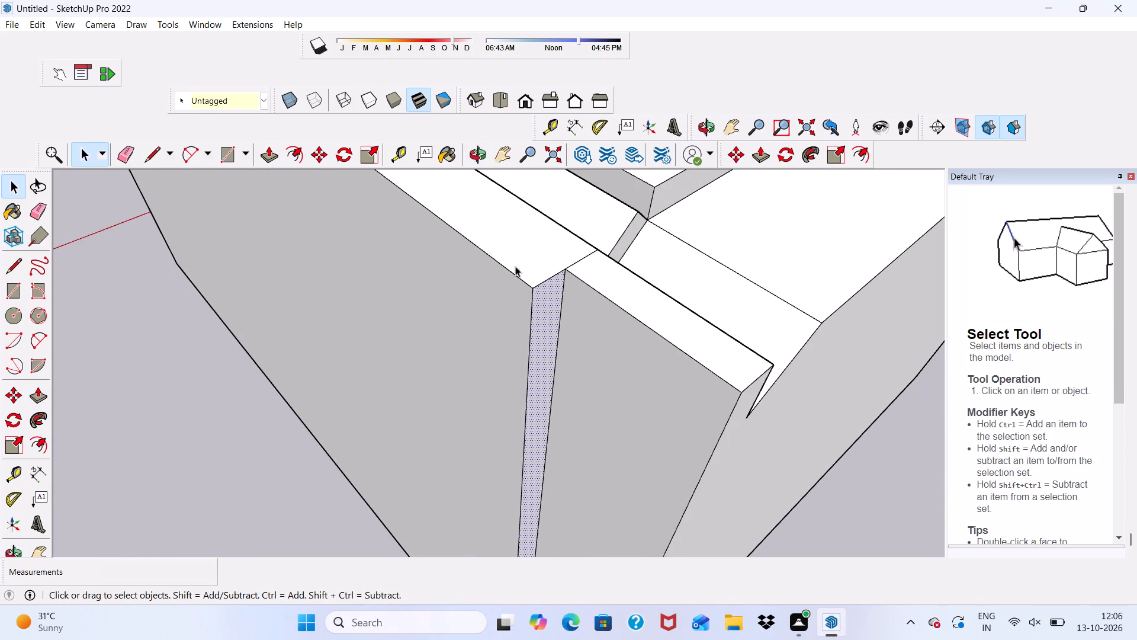
pyautogui.moveTo(270, 151); pyautogui.dragTo(280, 165)
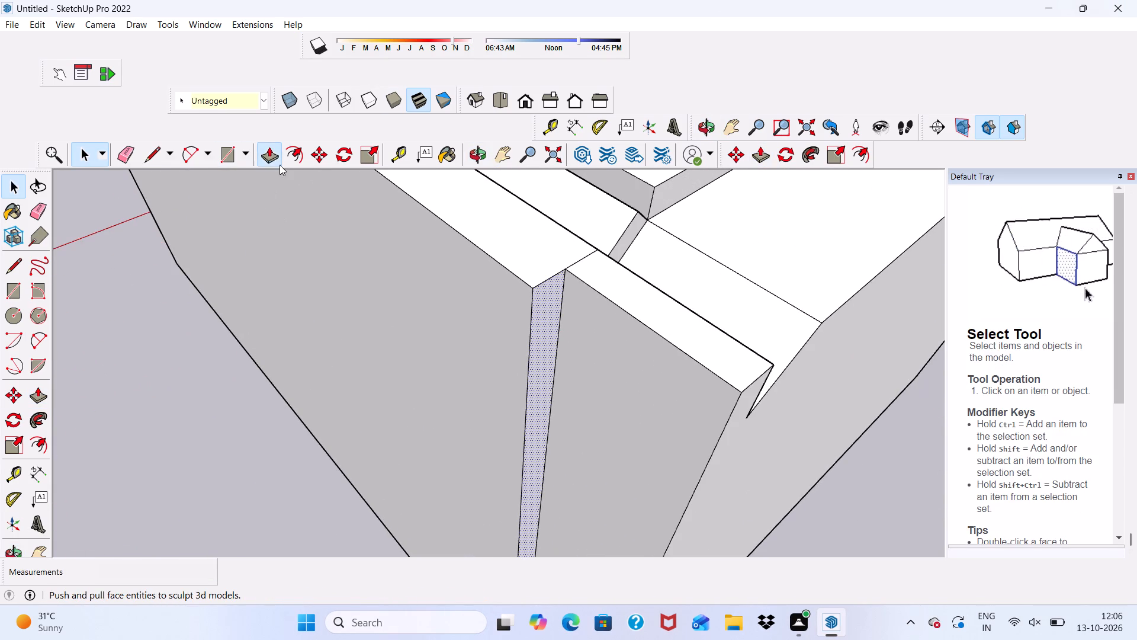
pyautogui.moveTo(280, 165); pyautogui.dragTo(290, 178)
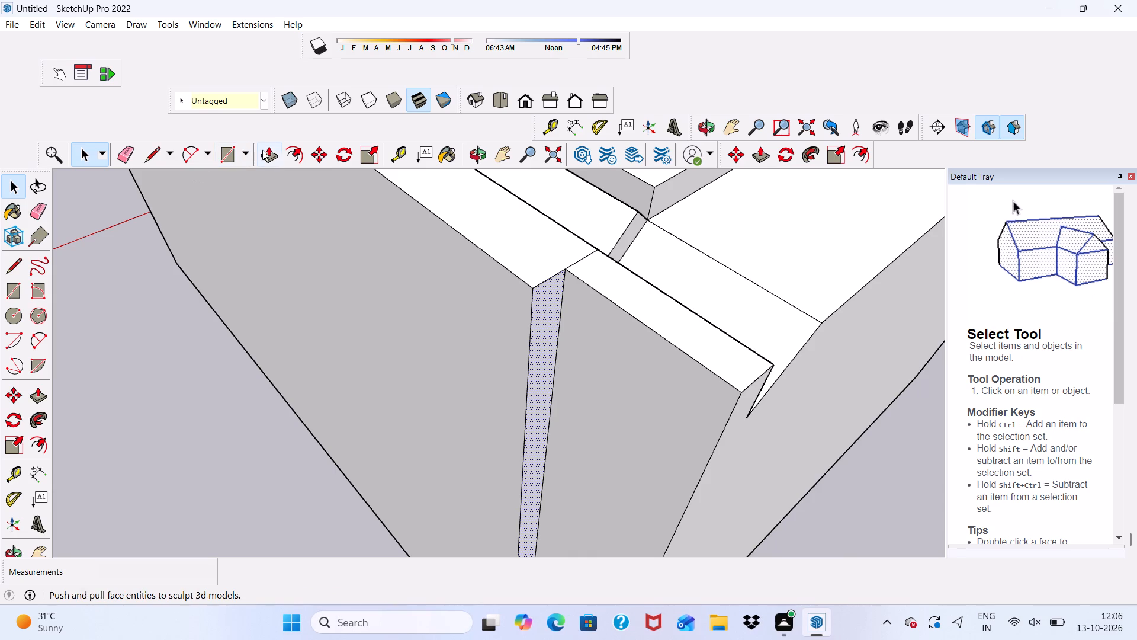
pyautogui.moveTo(270, 155); pyautogui.dragTo(277, 163)
pyautogui.click(546, 309)
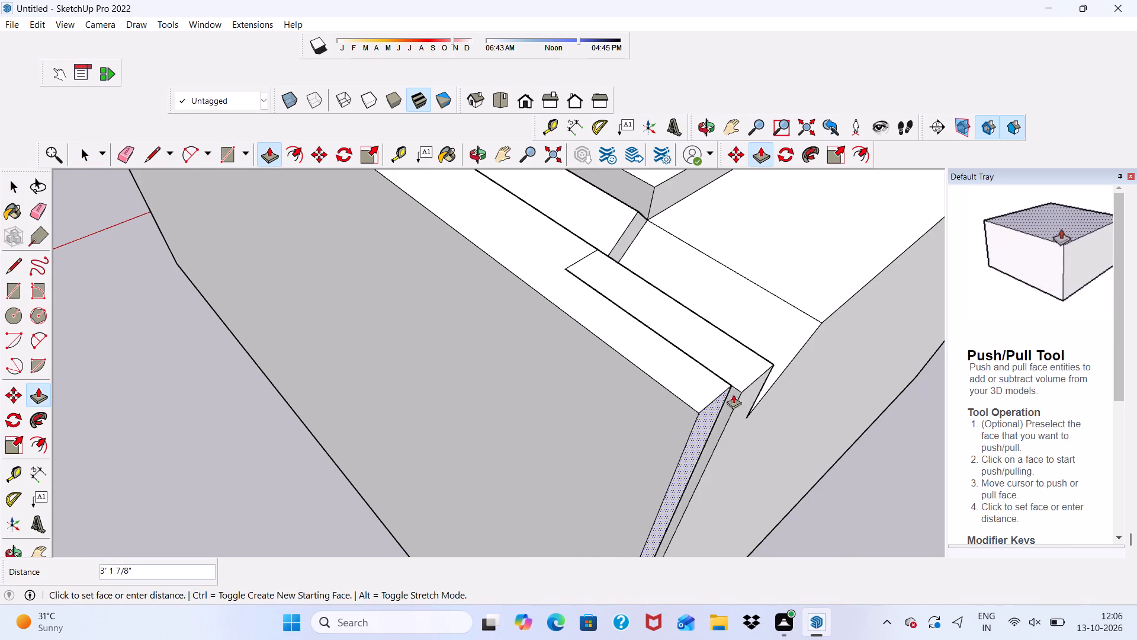
pyautogui.click(761, 383)
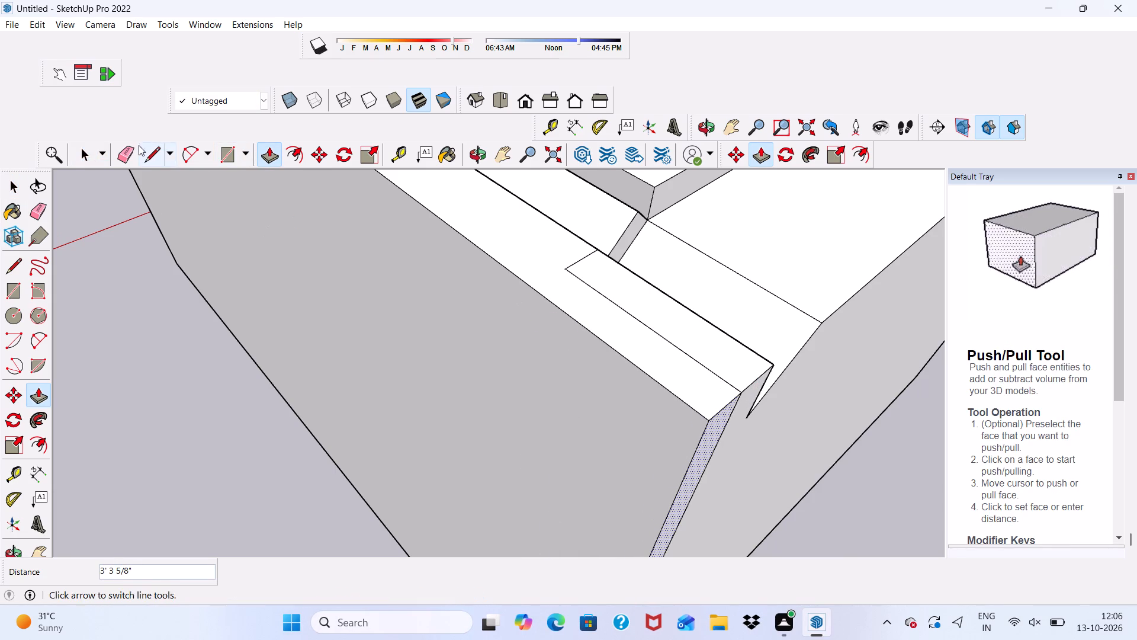
# Erase the long and short leftover edges on top of the outer side wall near its rear end.
pyautogui.click(125, 149)
pyautogui.moveTo(585, 263); pyautogui.dragTo(591, 280)
pyautogui.click(594, 287)
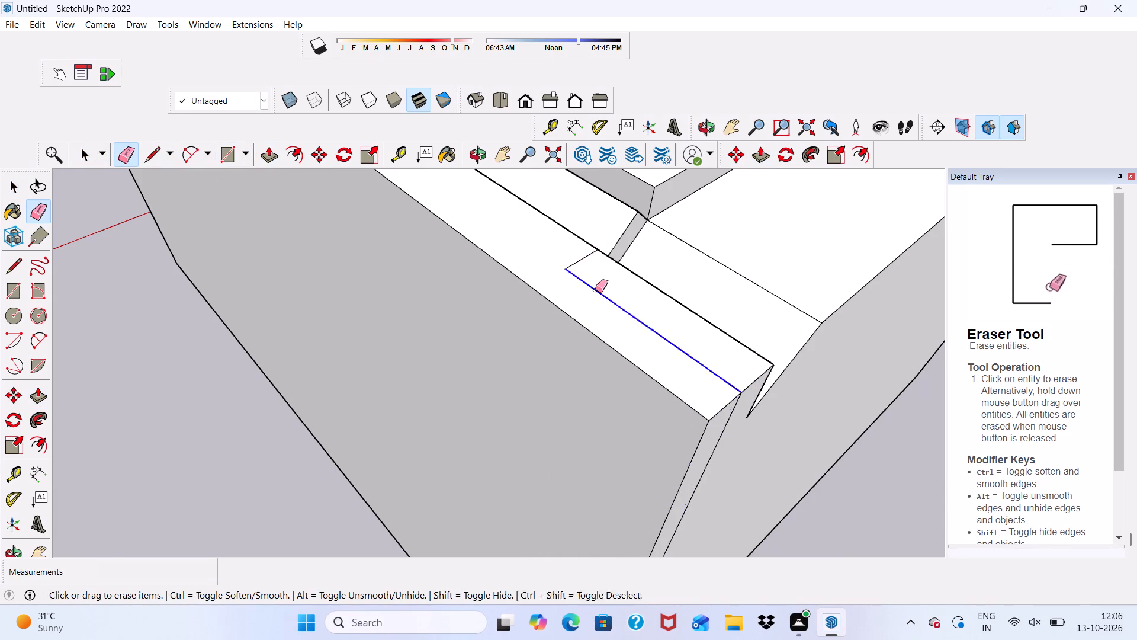
pyautogui.click(579, 260)
pyautogui.scroll(-5, 604, 311)
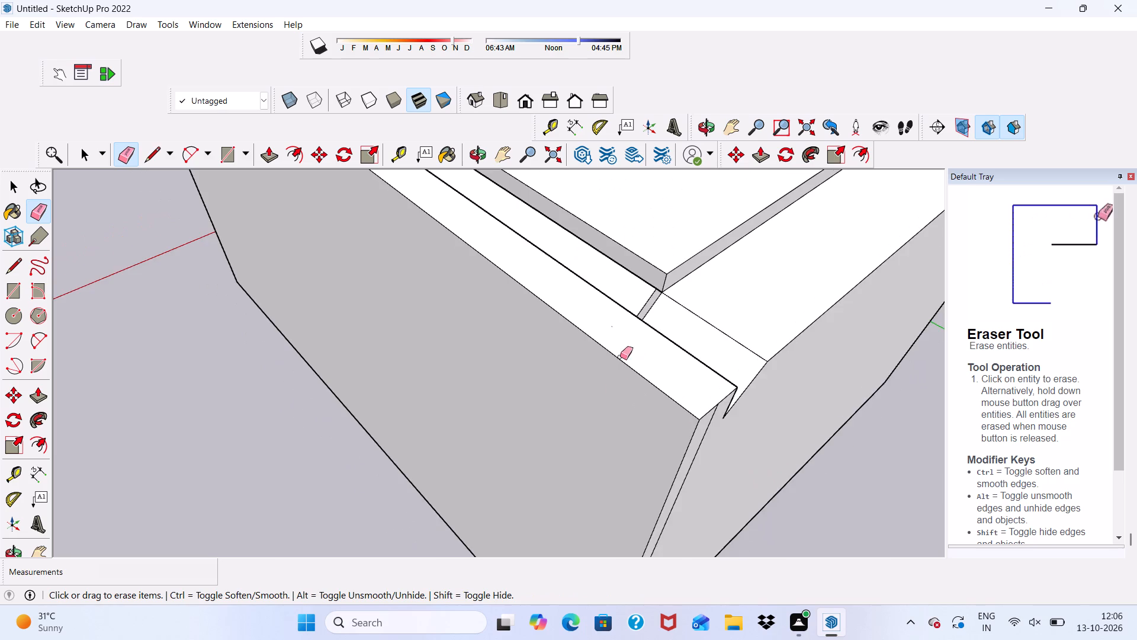
pyautogui.scroll(4, 620, 354)
pyautogui.moveTo(610, 318); pyautogui.dragTo(610, 324)
pyautogui.scroll(-8, 599, 348)
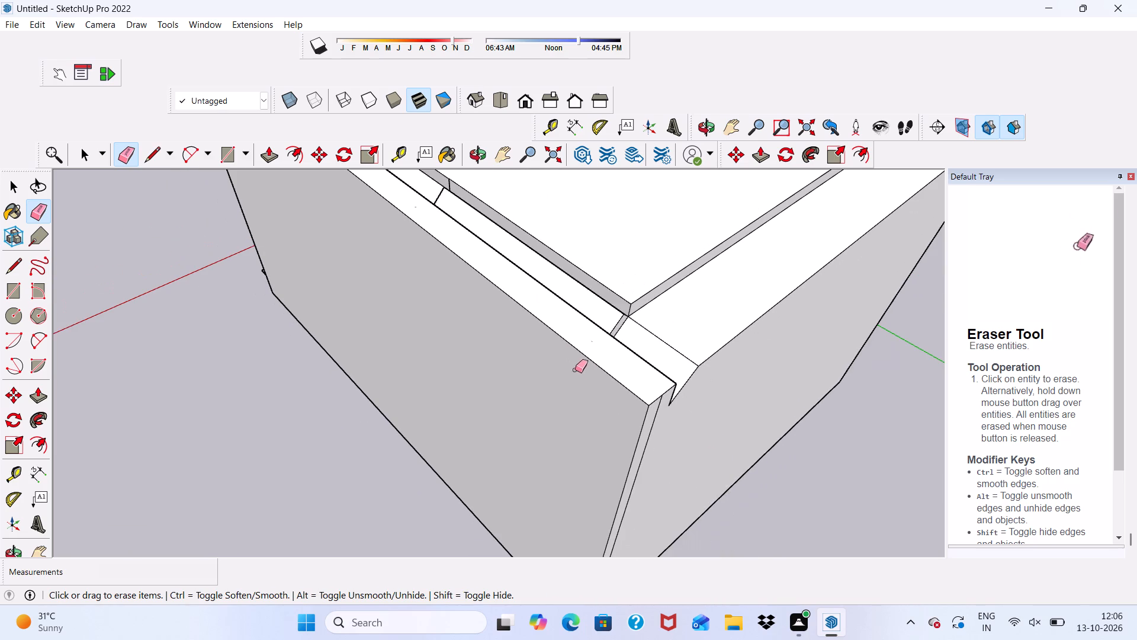
# Erase the extra vertical edge on the rear end face of the outer side wall.
pyautogui.scroll(5, 747, 434)
pyautogui.scroll(3, 526, 377)
pyautogui.moveTo(484, 337); pyautogui.dragTo(475, 366)
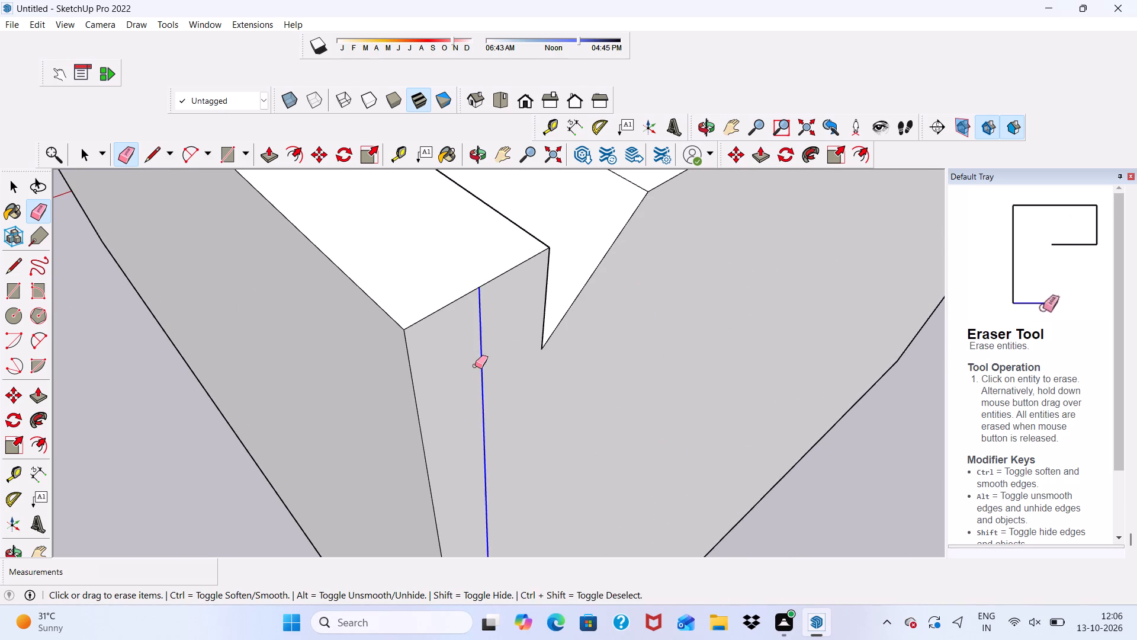
pyautogui.moveTo(475, 366); pyautogui.dragTo(469, 375)
# Erase the extra vertical edge on the front end face of the outer side wall.
pyautogui.scroll(-14, 478, 382)
pyautogui.moveTo(553, 412); pyautogui.dragTo(907, 424, button='middle')
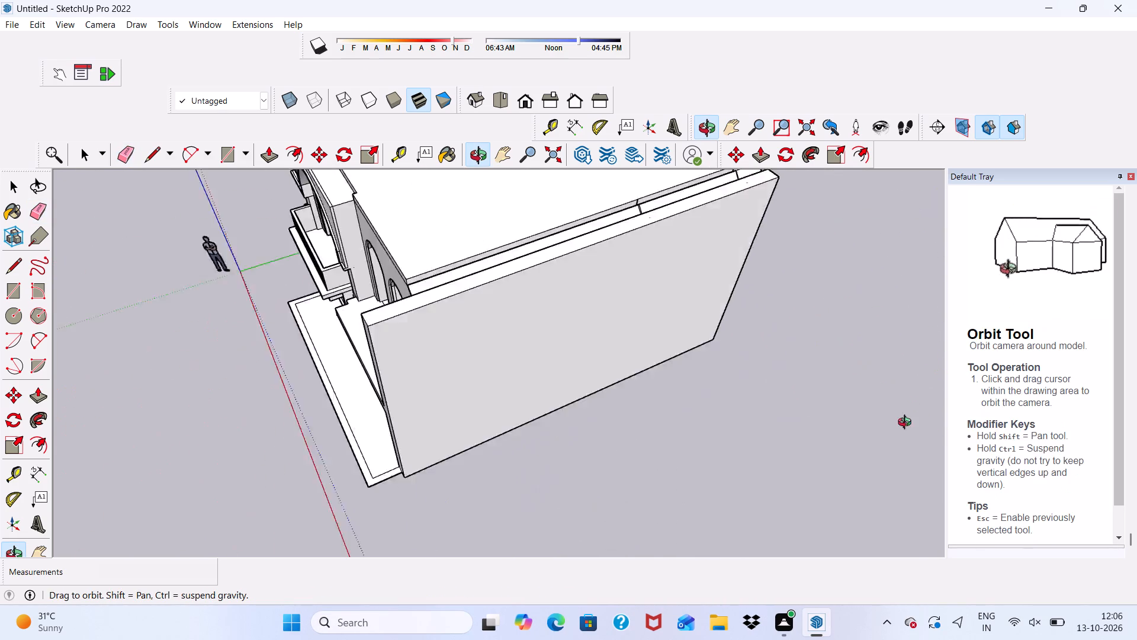
pyautogui.moveTo(907, 424); pyautogui.dragTo(966, 418, button='middle')
pyautogui.scroll(-1, 967, 418)
pyautogui.scroll(14, 477, 404)
pyautogui.scroll(-7, 432, 384)
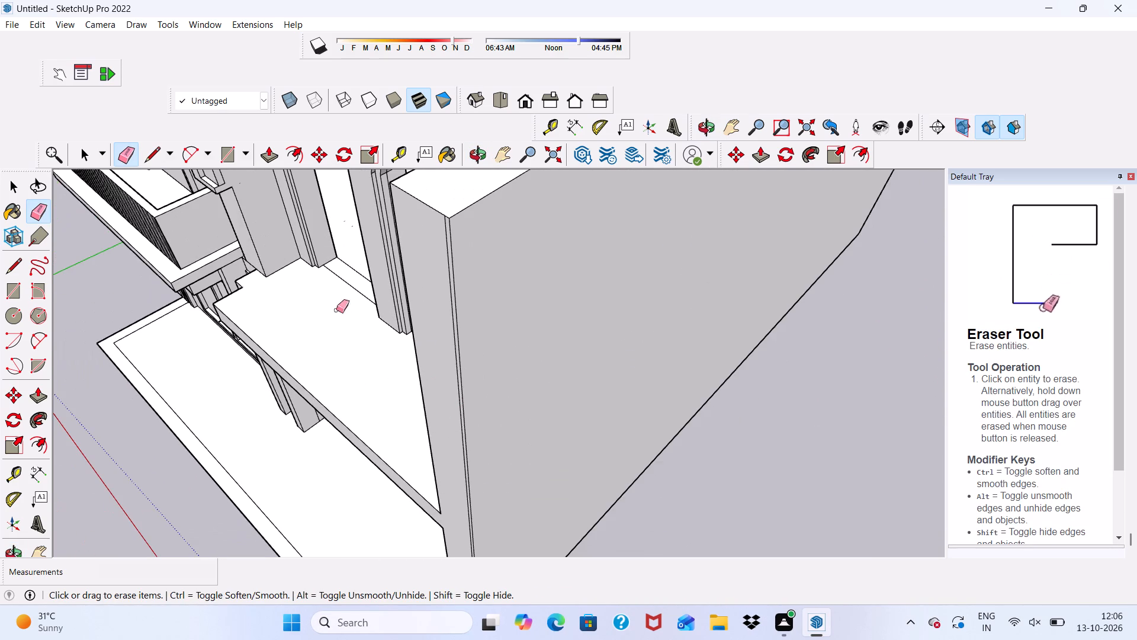
pyautogui.scroll(9, 434, 238)
pyautogui.moveTo(452, 209); pyautogui.dragTo(452, 209)
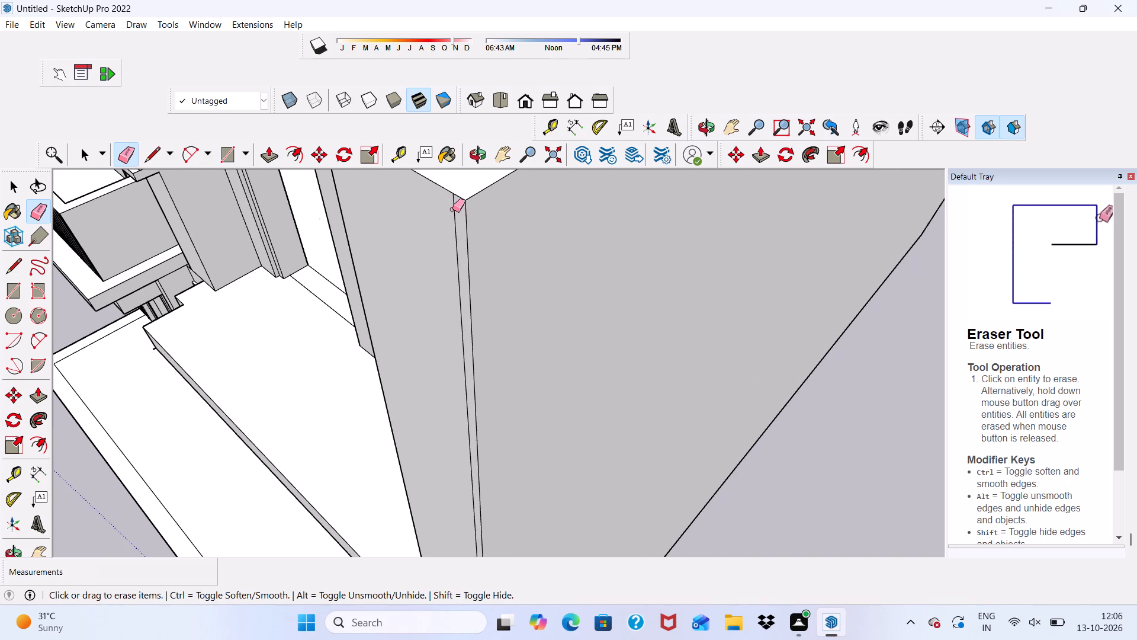
pyautogui.moveTo(452, 209); pyautogui.dragTo(455, 215)
# Examine the house's front facade and cleaned side wall from several angles.
pyautogui.scroll(-20, 455, 215)
pyautogui.scroll(-3, 455, 215)
pyautogui.moveTo(454, 314); pyautogui.dragTo(655, 137, button='middle')
pyautogui.scroll(6, 548, 216)
pyautogui.scroll(-1, 457, 239)
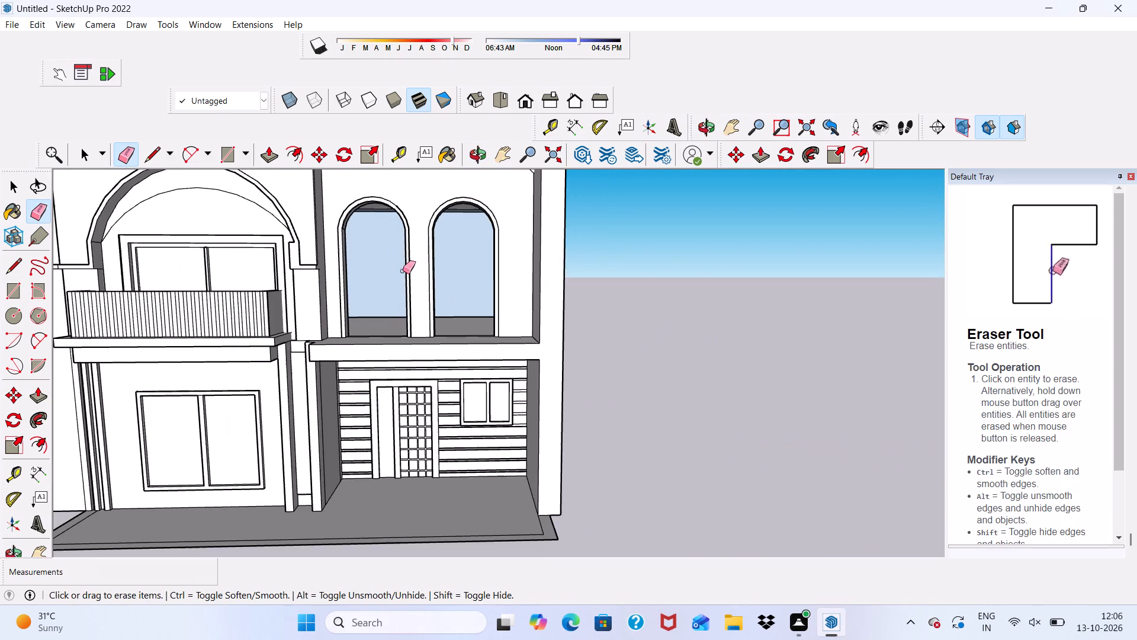
pyautogui.moveTo(402, 271); pyautogui.dragTo(327, 234, button='middle')
pyautogui.press('space')
pyautogui.press('space')
pyautogui.press('space')
pyautogui.press('space')
pyautogui.press('space')
pyautogui.press('space')
pyautogui.press('space')
pyautogui.scroll(1, 332, 251)
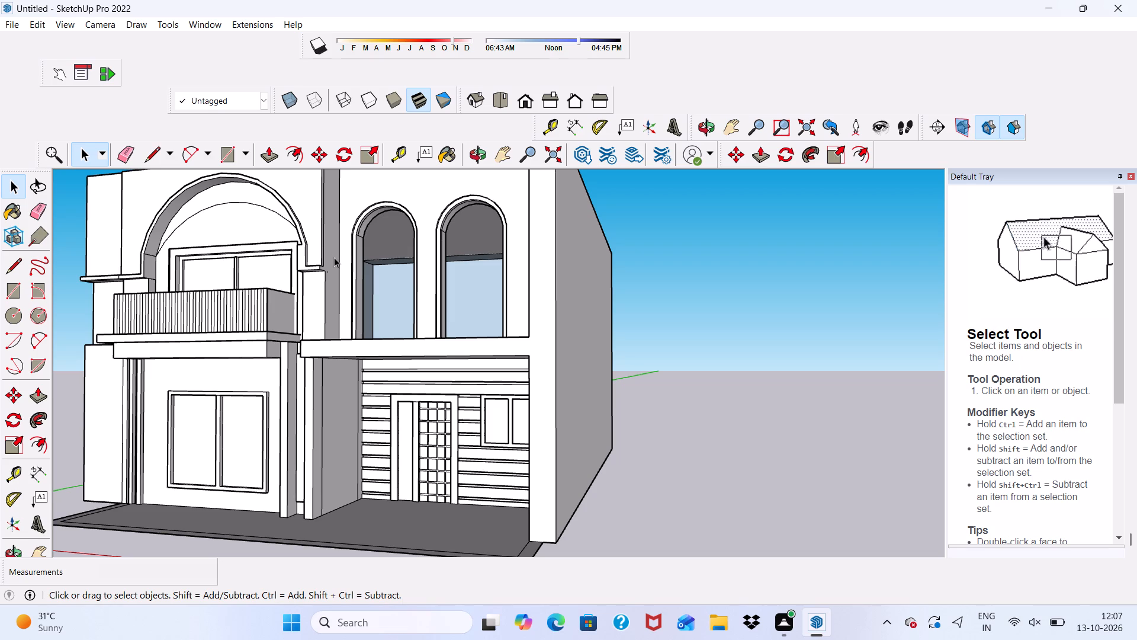
pyautogui.scroll(-4, 349, 282)
pyautogui.scroll(-10, 393, 327)
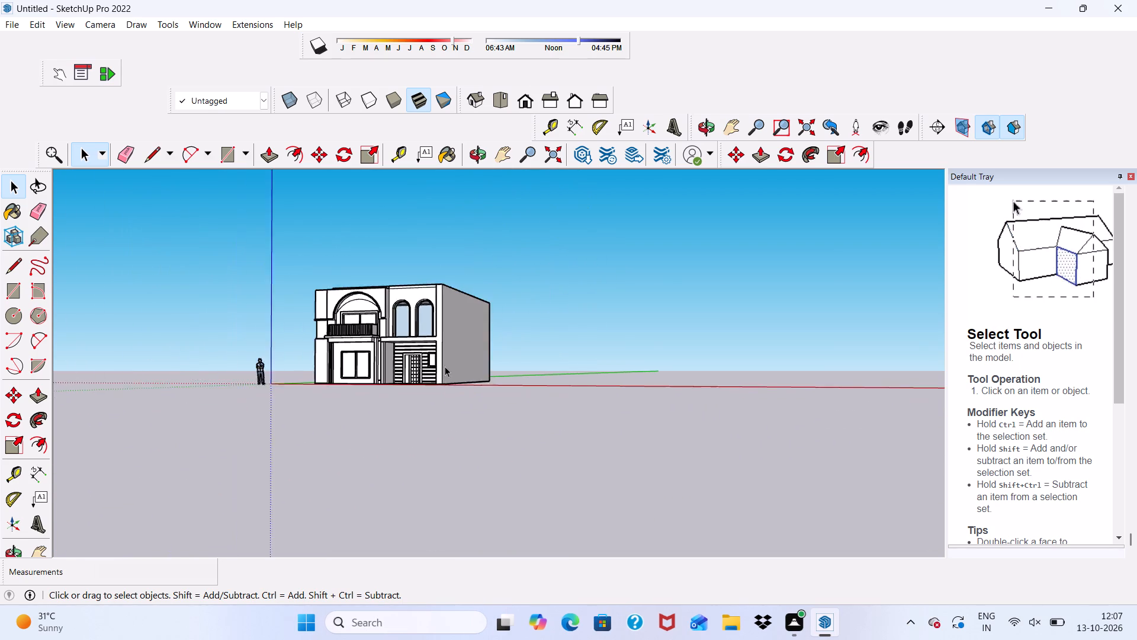
pyautogui.scroll(6, 433, 363)
pyautogui.scroll(5, 344, 268)
pyautogui.moveTo(335, 307); pyautogui.dragTo(449, 300, button='middle')
# Push/Pull the first vertical strip at the left end of the balcony railing's front outward by 2".
pyautogui.scroll(3, 359, 409)
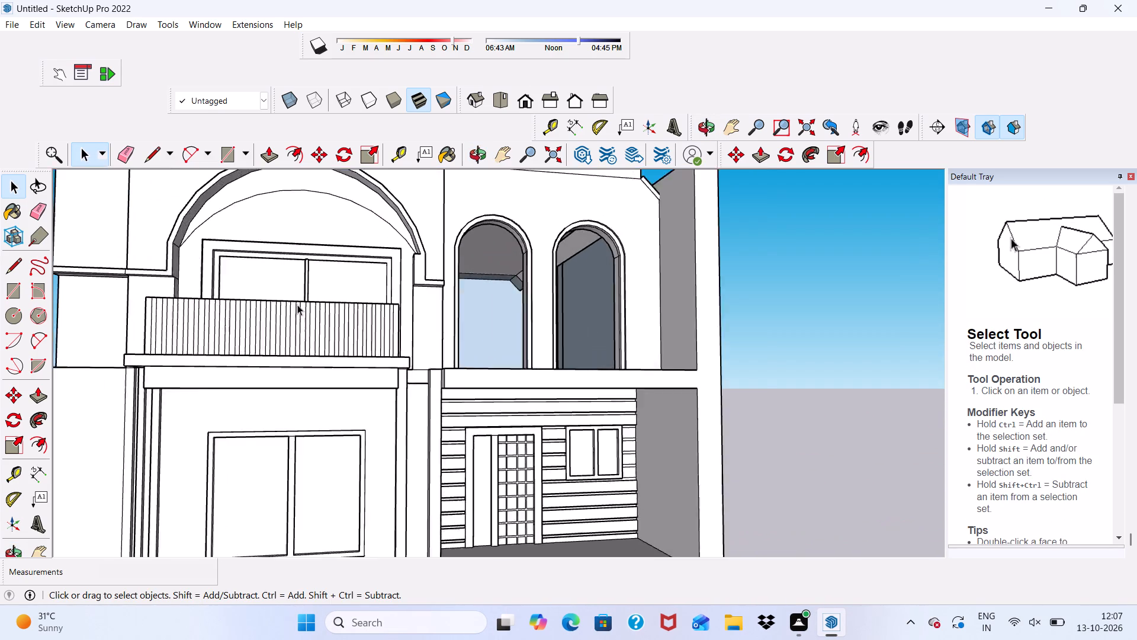
pyautogui.scroll(2, 297, 305)
pyautogui.scroll(-1, 180, 259)
pyautogui.scroll(11, 145, 309)
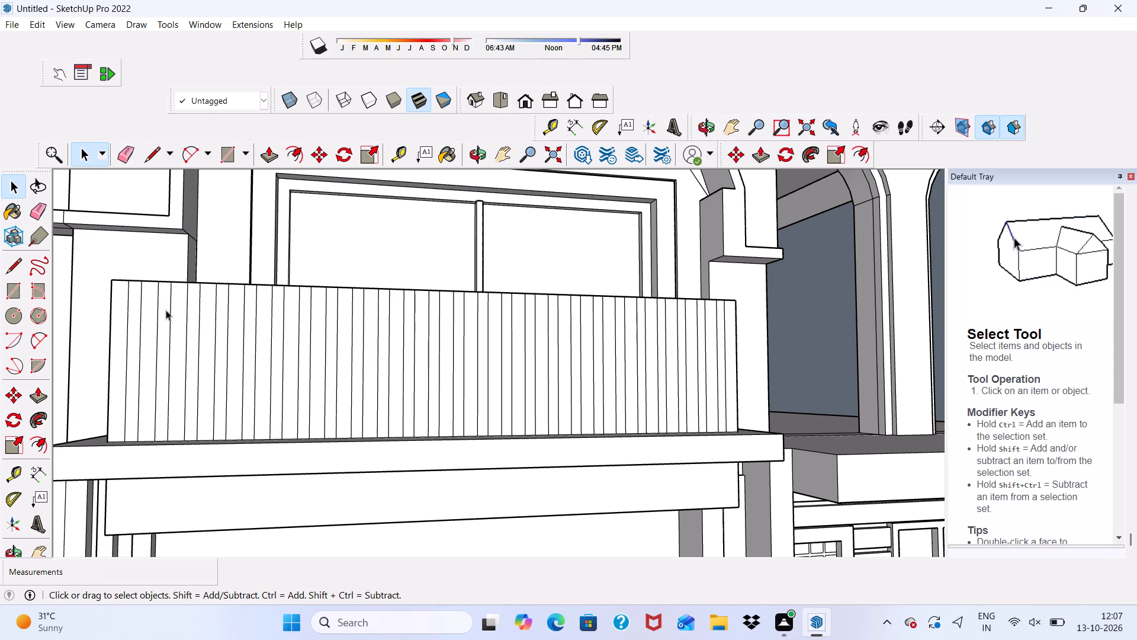
pyautogui.scroll(8, 139, 280)
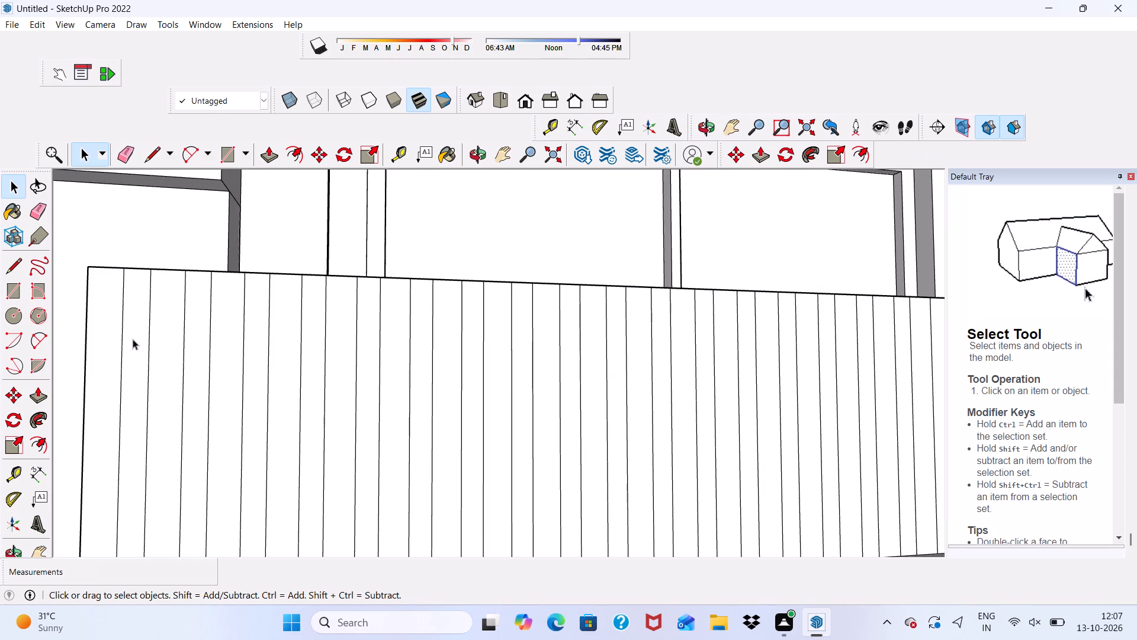
pyautogui.click(109, 402)
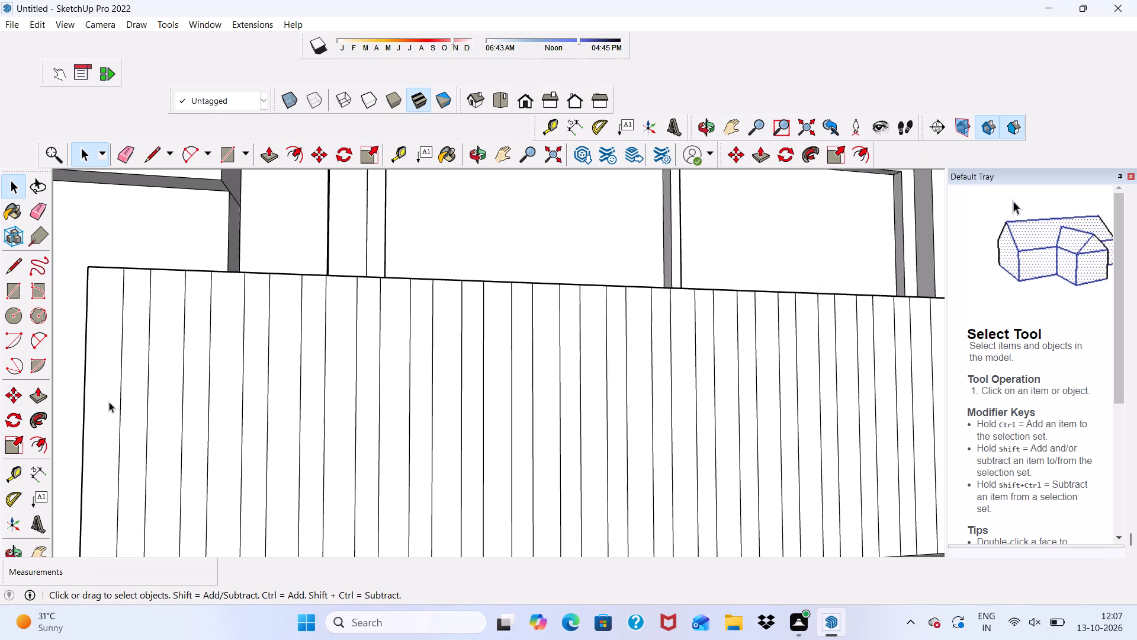
pyautogui.click(266, 152)
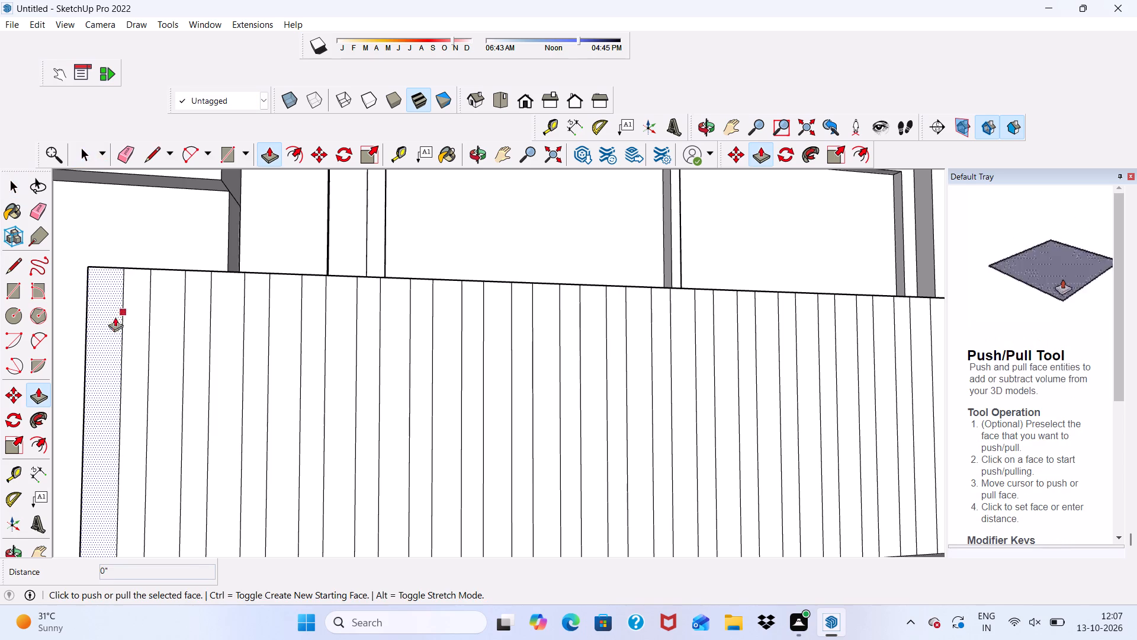
pyautogui.click(108, 326)
pyautogui.write('2"')
pyautogui.press('Return')
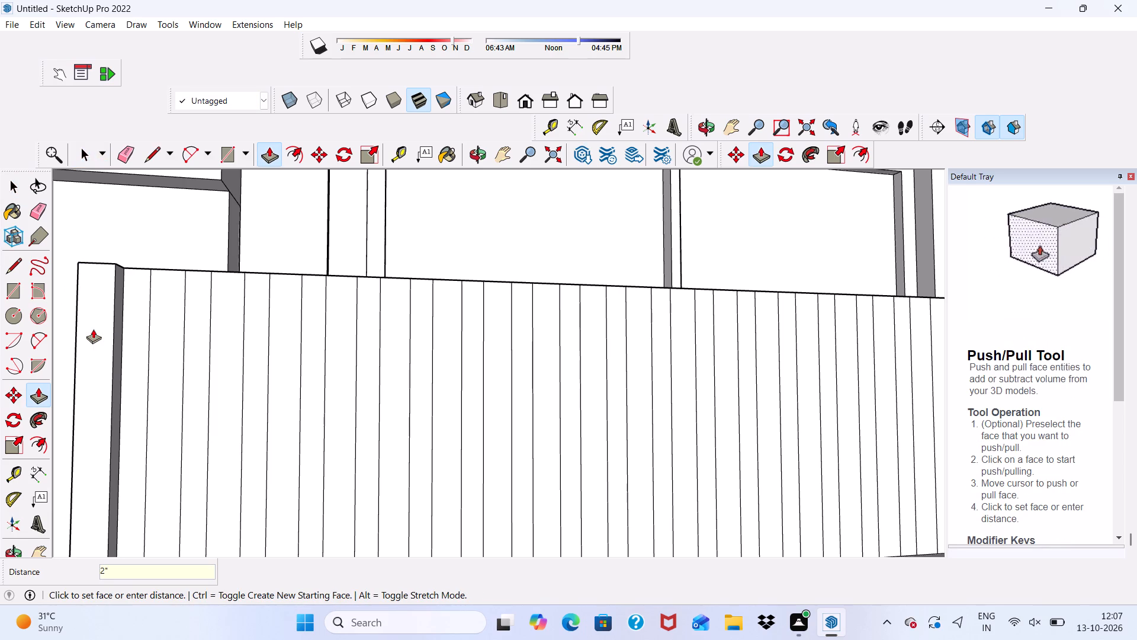
# Push/Pull the next two alternate vertical strips of the balcony railing outward by 2", matching the first slat.
pyautogui.click(164, 309)
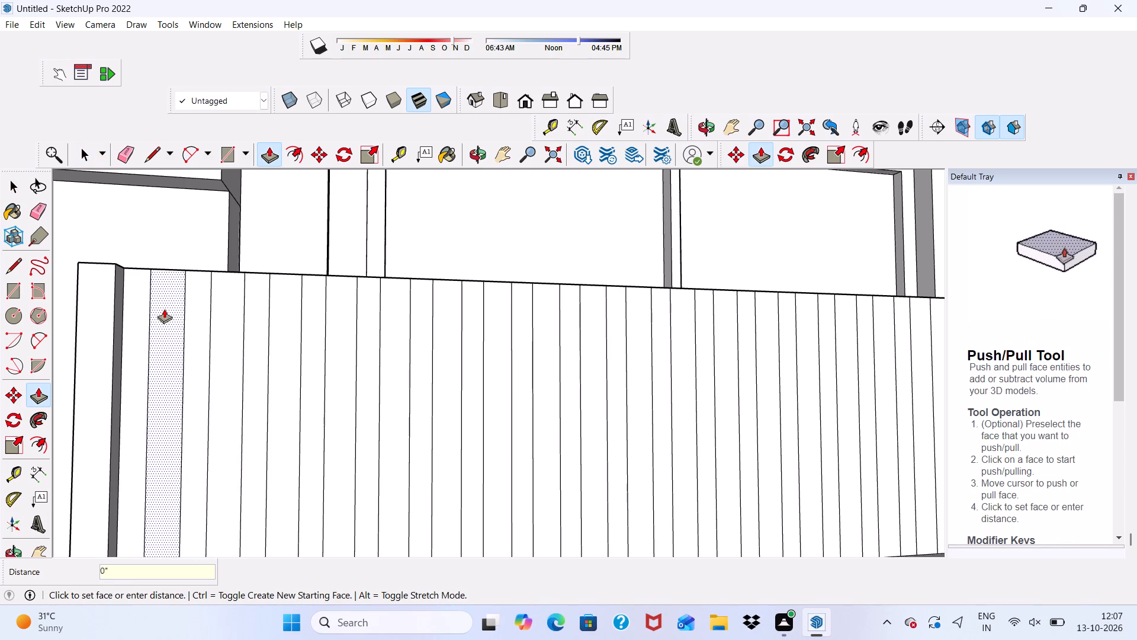
pyautogui.scroll(-1, 121, 308)
pyautogui.moveTo(142, 333); pyautogui.dragTo(188, 354, button='middle')
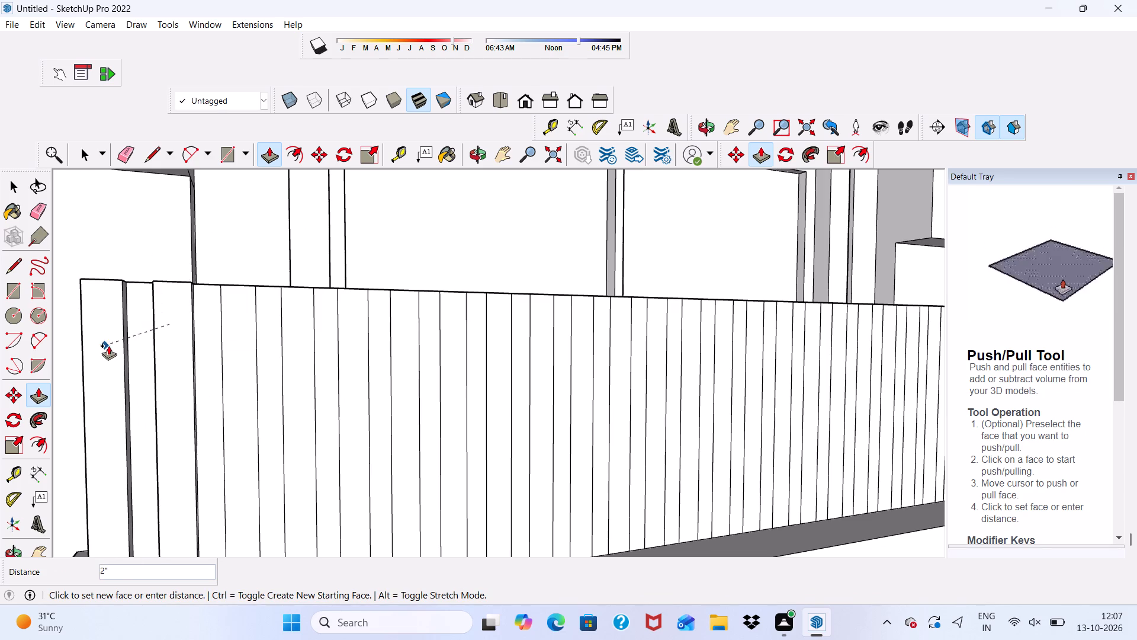
pyautogui.click(112, 338)
pyautogui.click(240, 338)
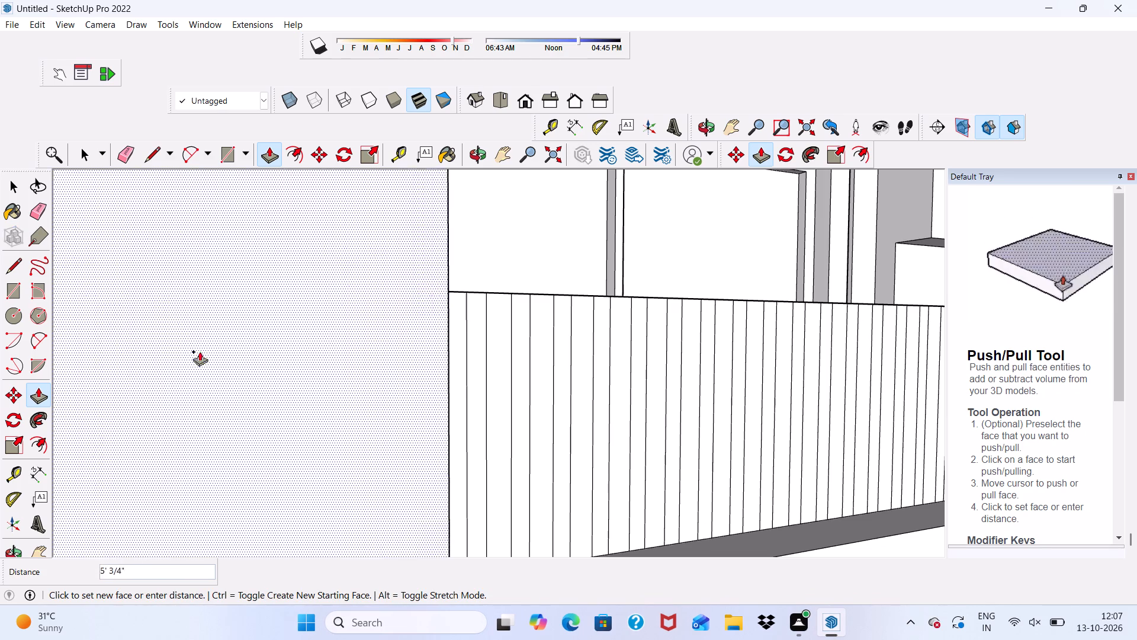
pyautogui.scroll(-3, 302, 304)
pyautogui.moveTo(316, 320); pyautogui.dragTo(338, 350, button='middle')
pyautogui.scroll(-17, 319, 317)
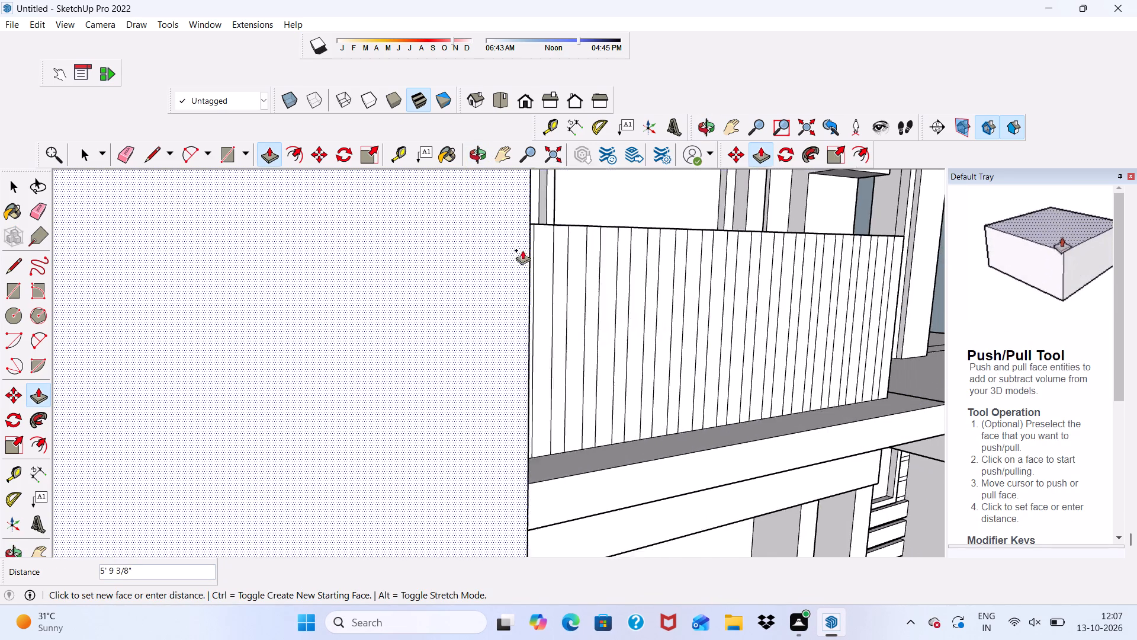
pyautogui.scroll(-20, 522, 250)
pyautogui.scroll(-7, 522, 250)
pyautogui.moveTo(502, 278); pyautogui.dragTo(597, 387, button='middle')
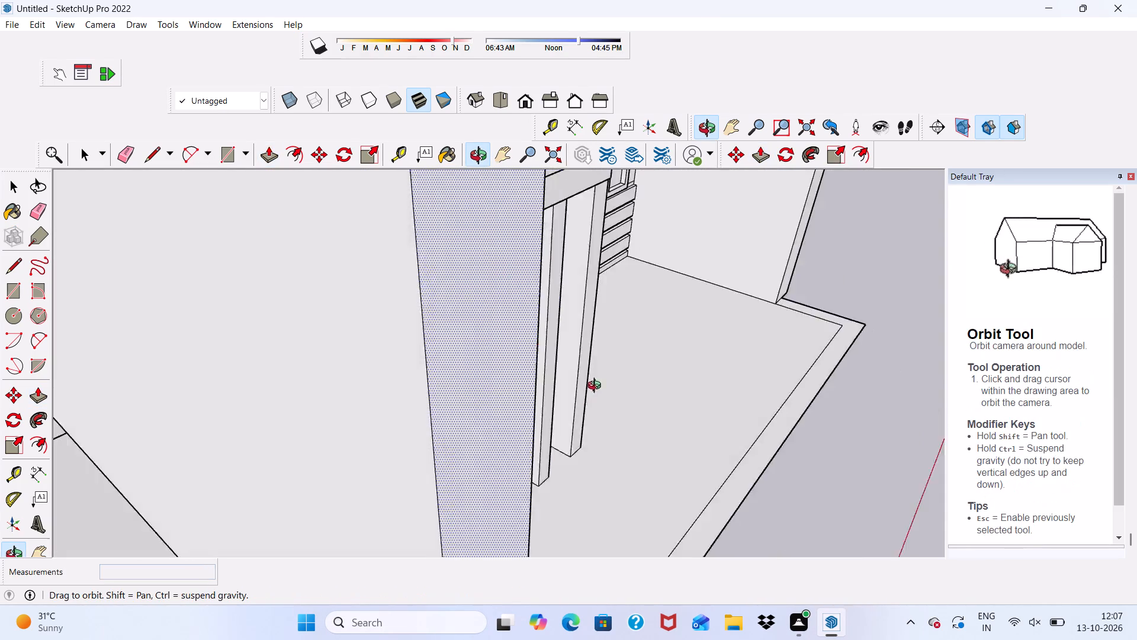
pyautogui.moveTo(597, 387); pyautogui.dragTo(574, 322, button='middle')
pyautogui.scroll(-20, 521, 308)
pyautogui.scroll(-4, 521, 308)
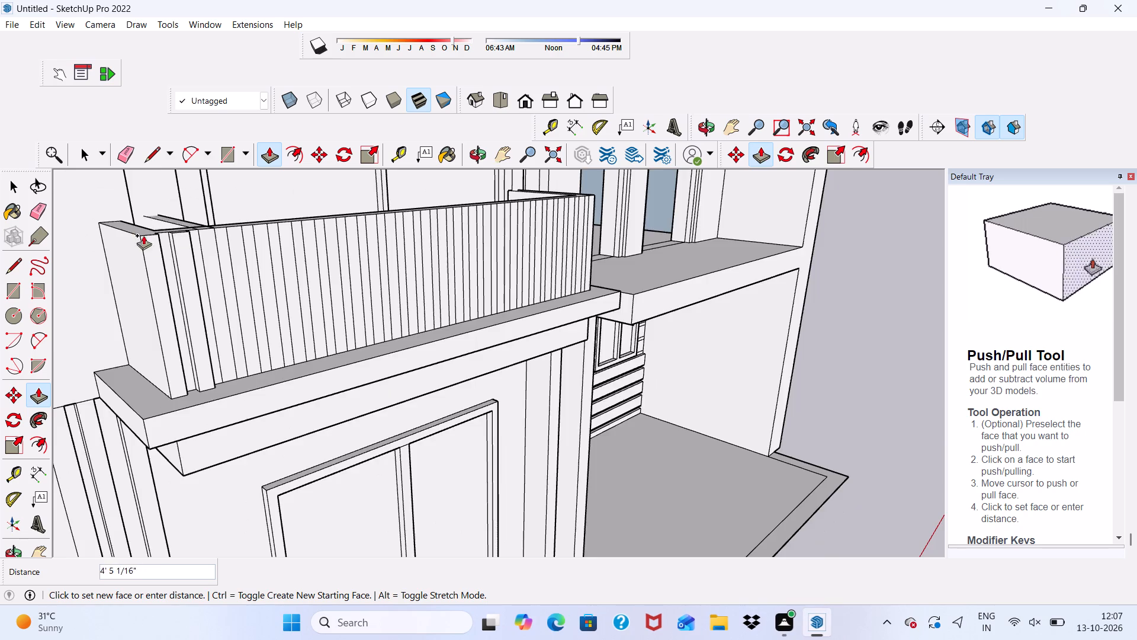
pyautogui.scroll(10, 163, 242)
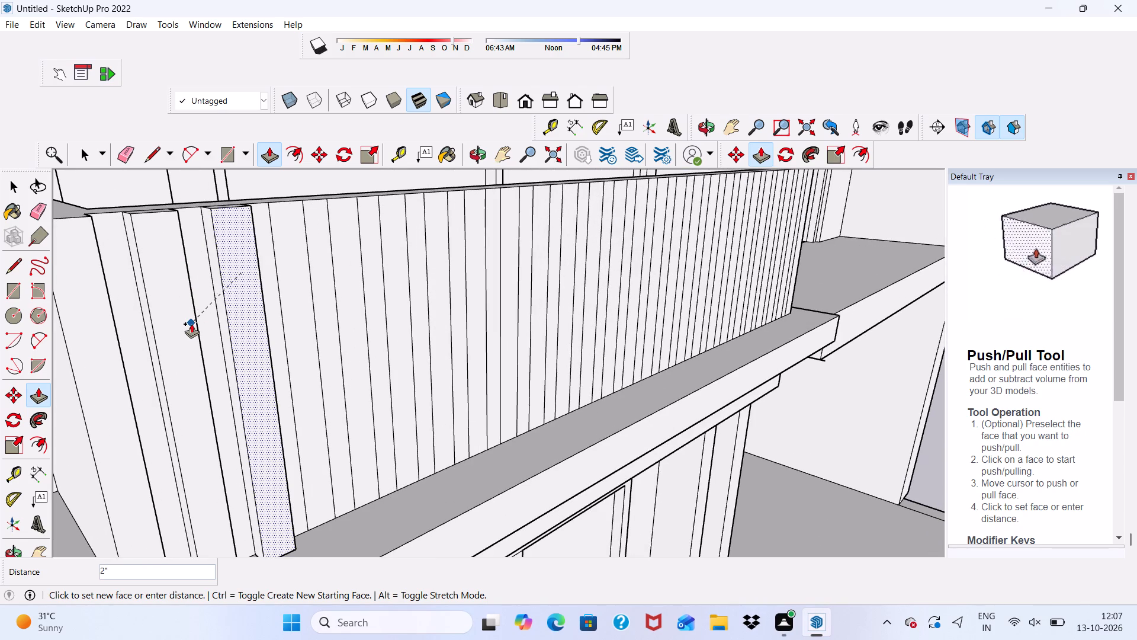
pyautogui.click(194, 325)
# Push/Pull the following four alternate strips of the balcony railing outward by 2", leaving a flat strip between slats.
pyautogui.doubleClick(296, 268)
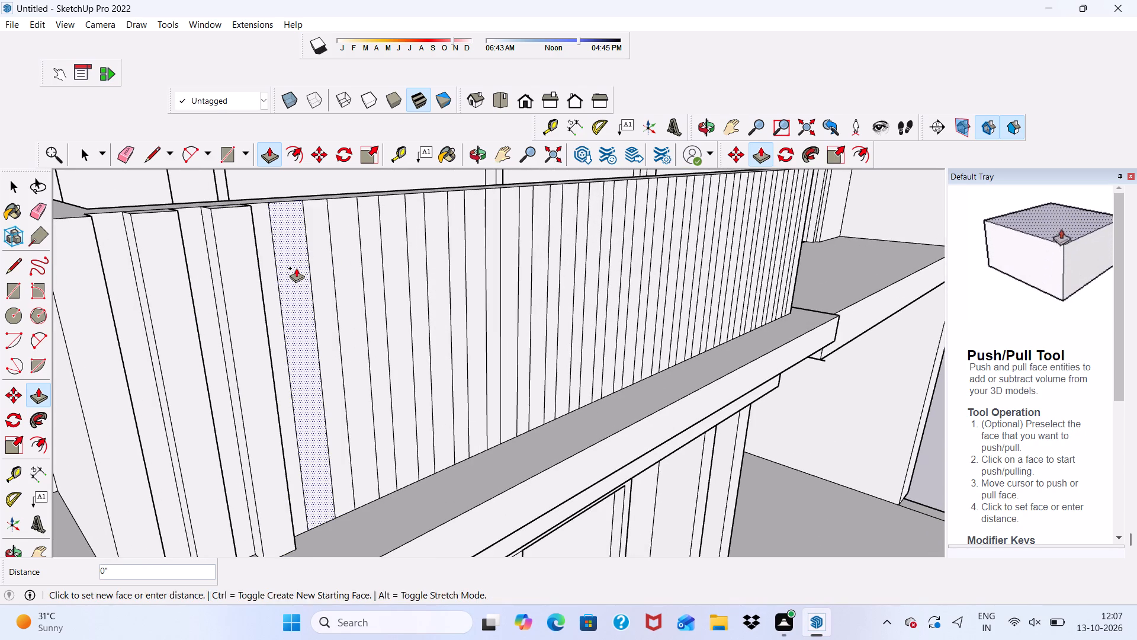
pyautogui.click(351, 252)
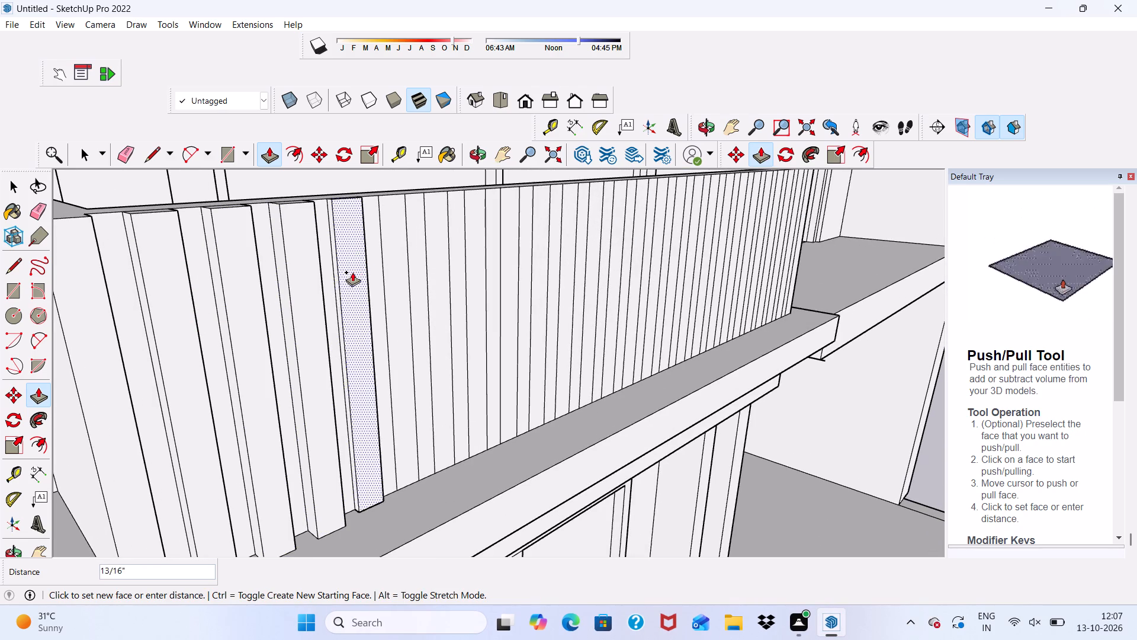
pyautogui.click(304, 314)
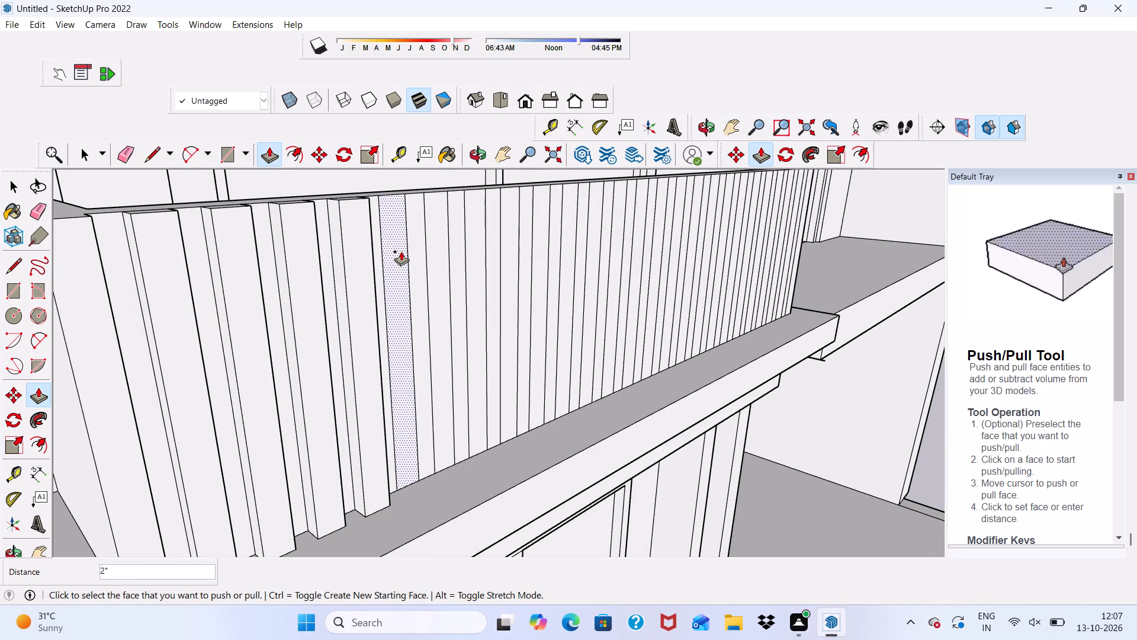
pyautogui.scroll(4, 397, 249)
pyautogui.click(396, 249)
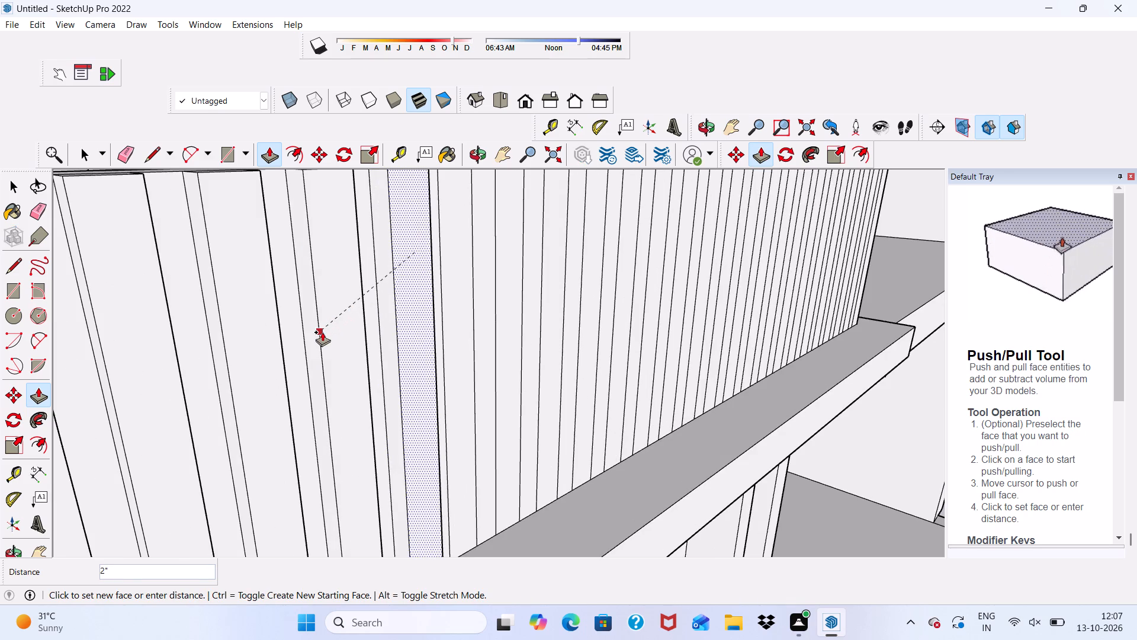
pyautogui.click(322, 332)
pyautogui.click(450, 276)
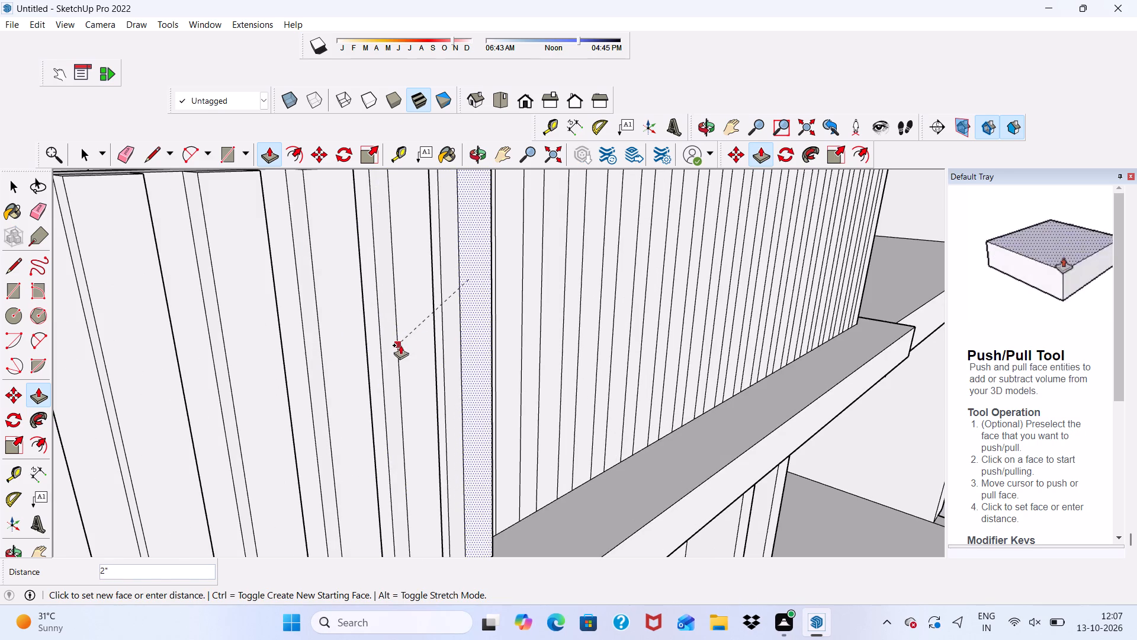
pyautogui.click(398, 347)
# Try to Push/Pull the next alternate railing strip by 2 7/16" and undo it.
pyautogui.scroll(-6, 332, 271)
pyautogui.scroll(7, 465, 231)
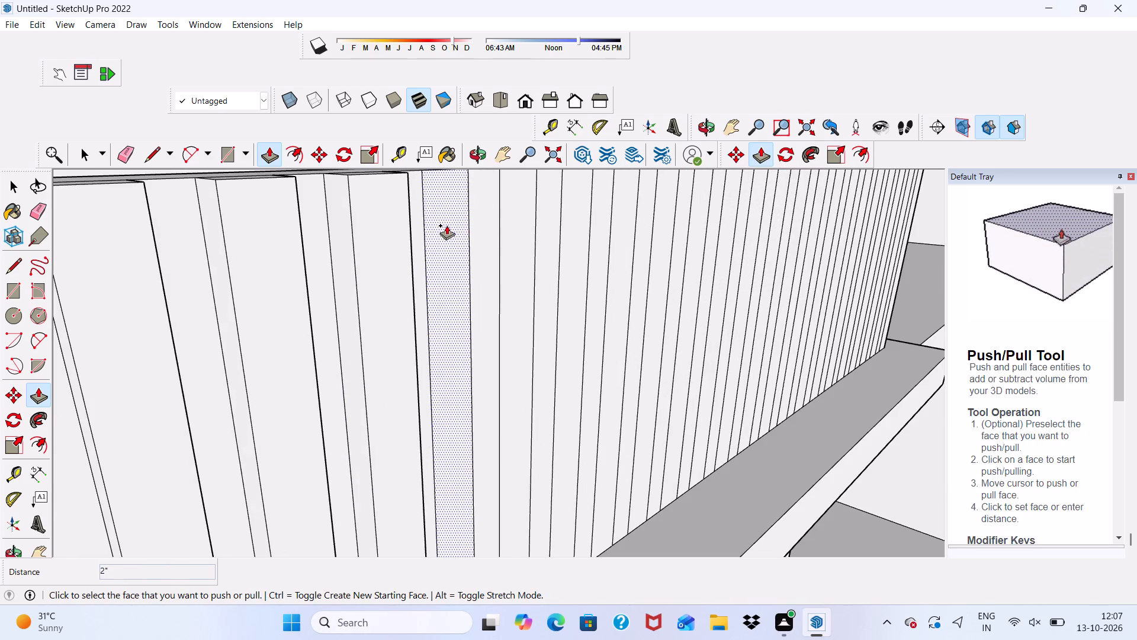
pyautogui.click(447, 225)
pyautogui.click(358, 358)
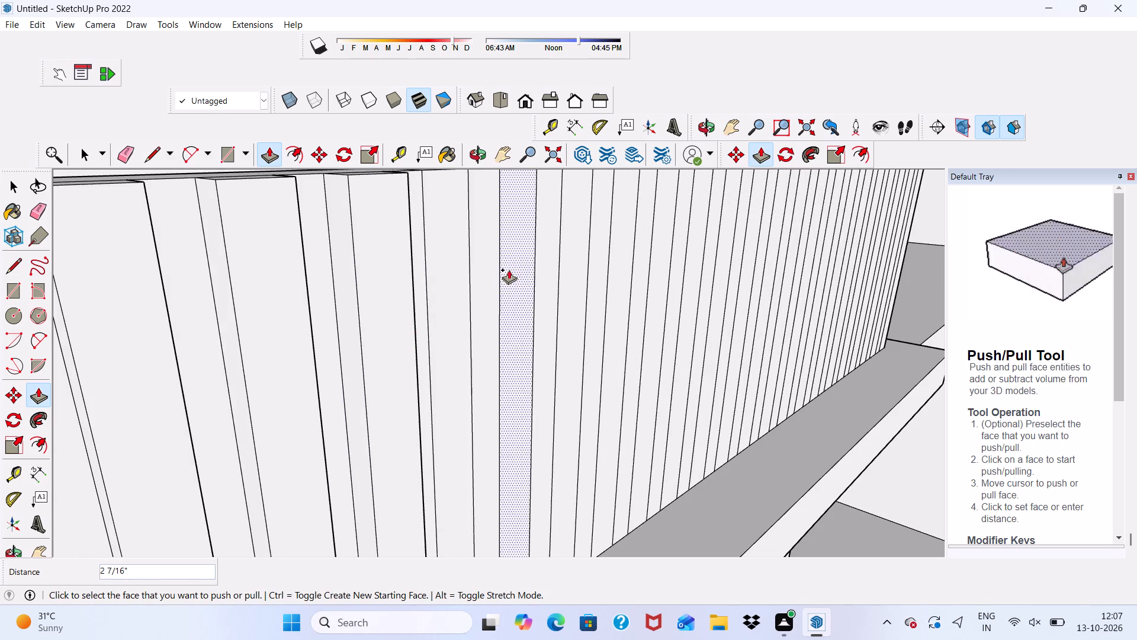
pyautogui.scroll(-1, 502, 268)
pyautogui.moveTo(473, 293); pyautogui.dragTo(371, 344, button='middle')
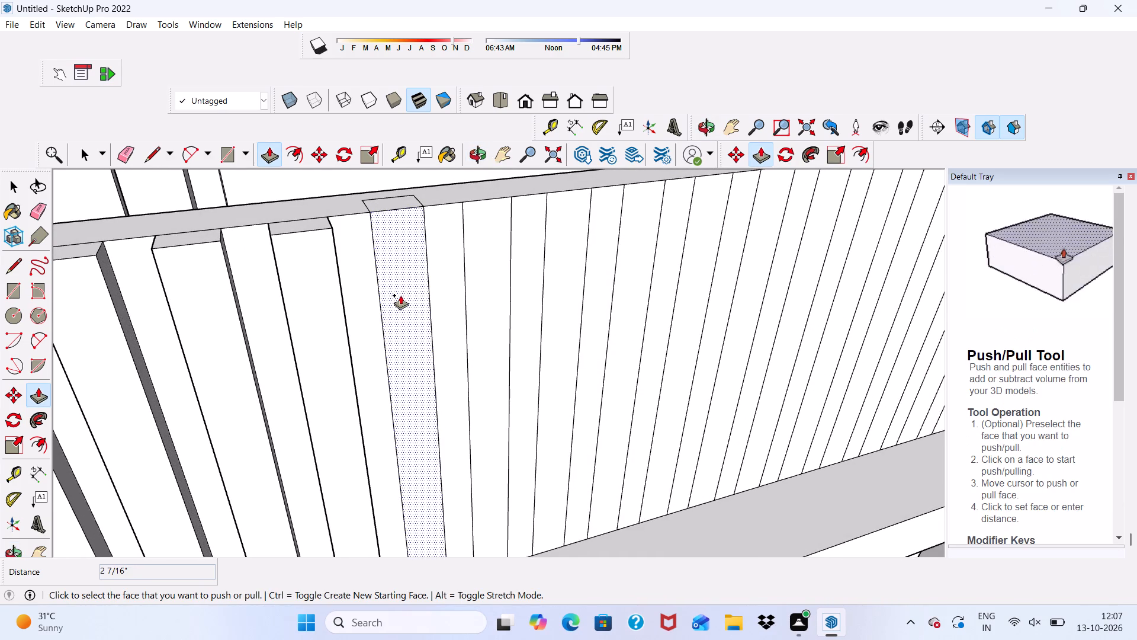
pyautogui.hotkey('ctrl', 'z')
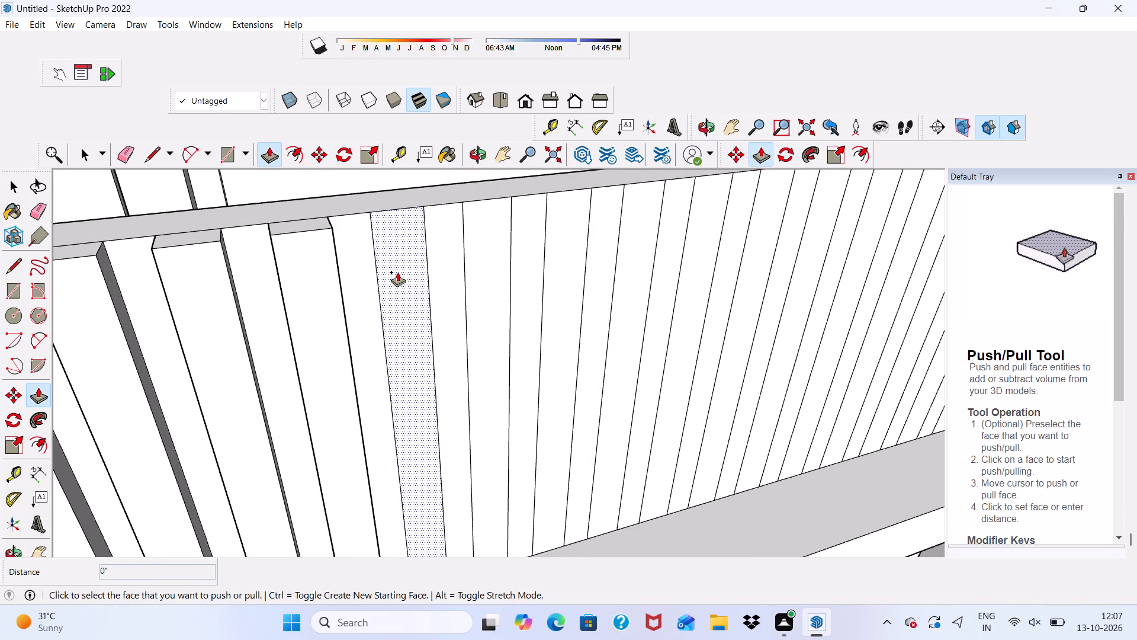
# Push/Pull the next two alternate strips of the balcony railing outward by 2", matching the existing slats.
pyautogui.click(397, 275)
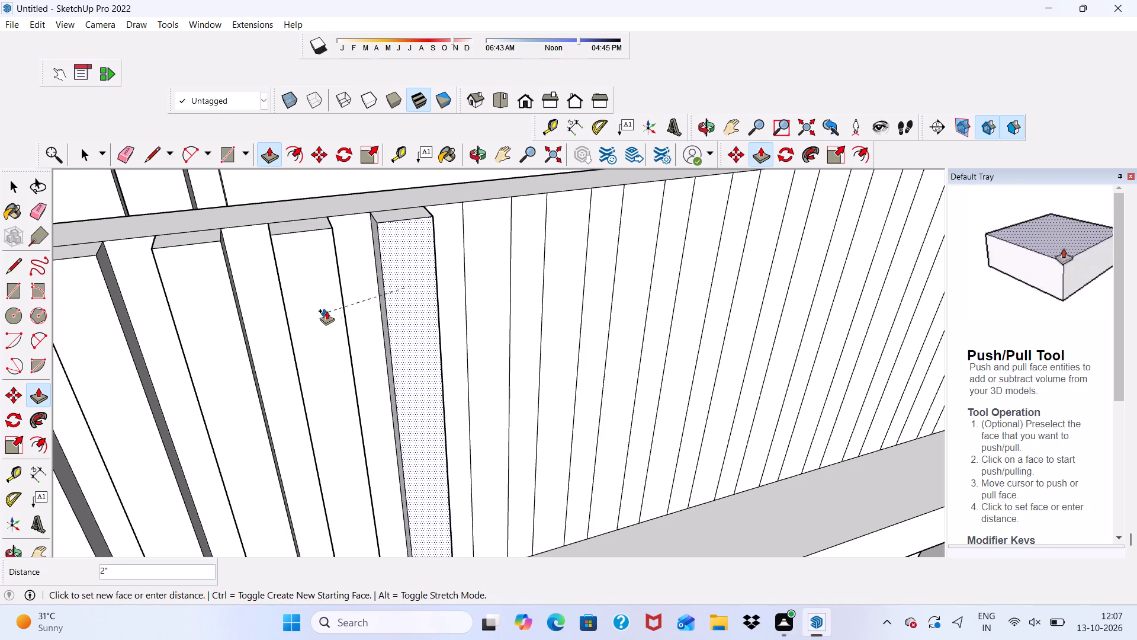
pyautogui.click(339, 308)
pyautogui.click(496, 280)
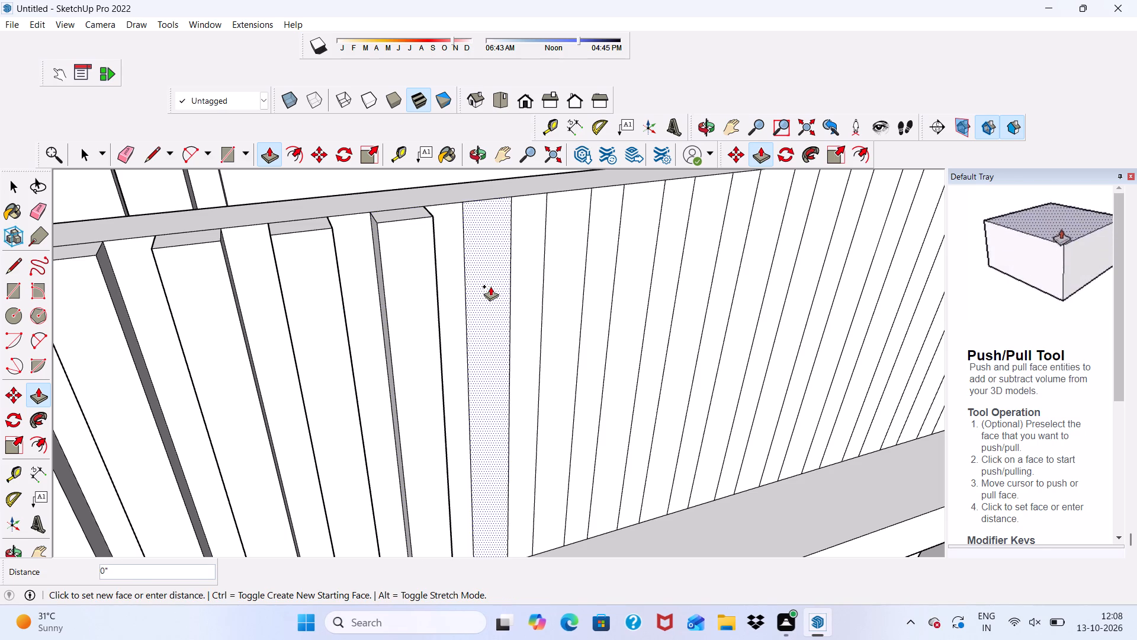
pyautogui.click(436, 306)
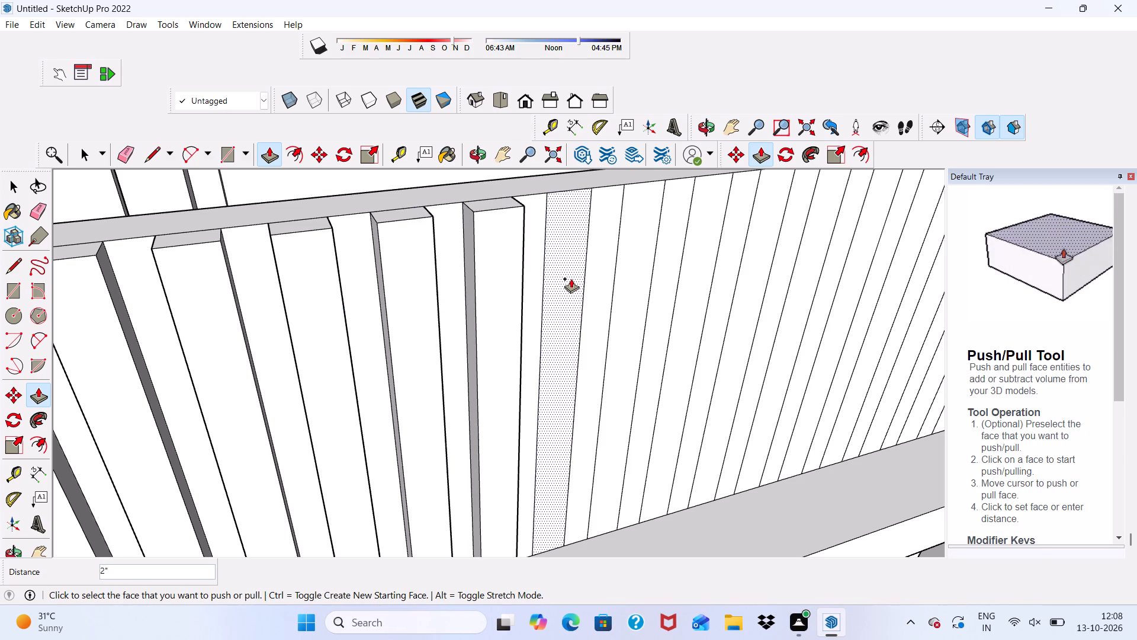
# Push/Pull the next four alternate strips of the balcony railing outward by 2", matching the existing slats.
pyautogui.click(570, 278)
pyautogui.moveTo(510, 306); pyautogui.dragTo(516, 306)
pyautogui.scroll(-2, 634, 308)
pyautogui.scroll(-4, 463, 284)
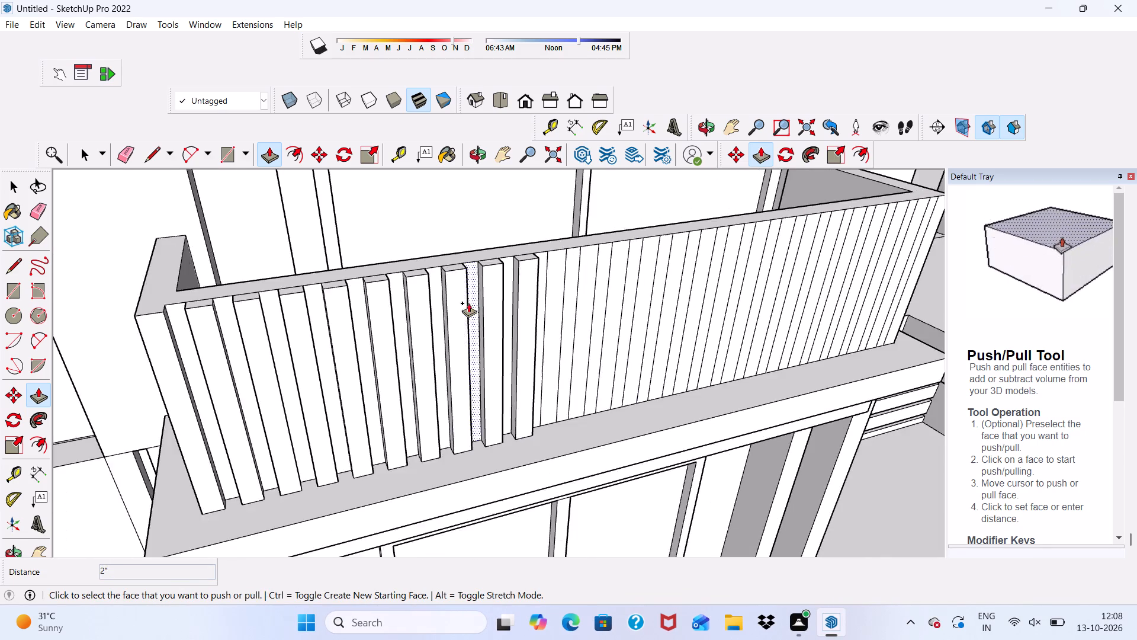
pyautogui.scroll(-6, 468, 303)
pyautogui.moveTo(531, 355); pyautogui.dragTo(397, 381, button='middle')
pyautogui.scroll(12, 494, 303)
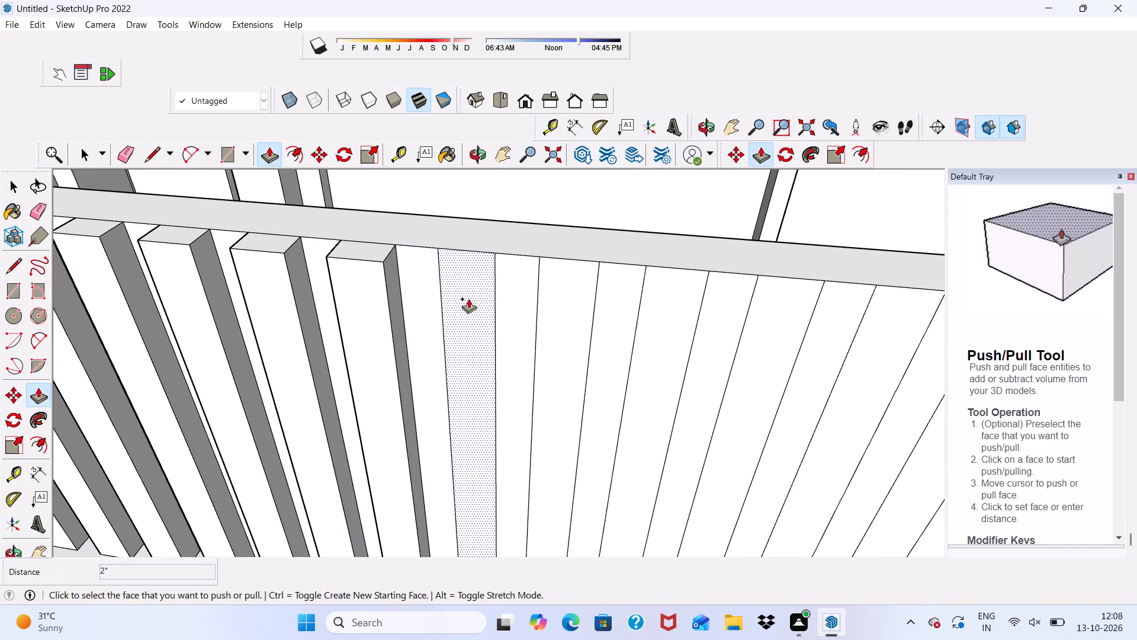
pyautogui.click(468, 299)
pyautogui.click(382, 288)
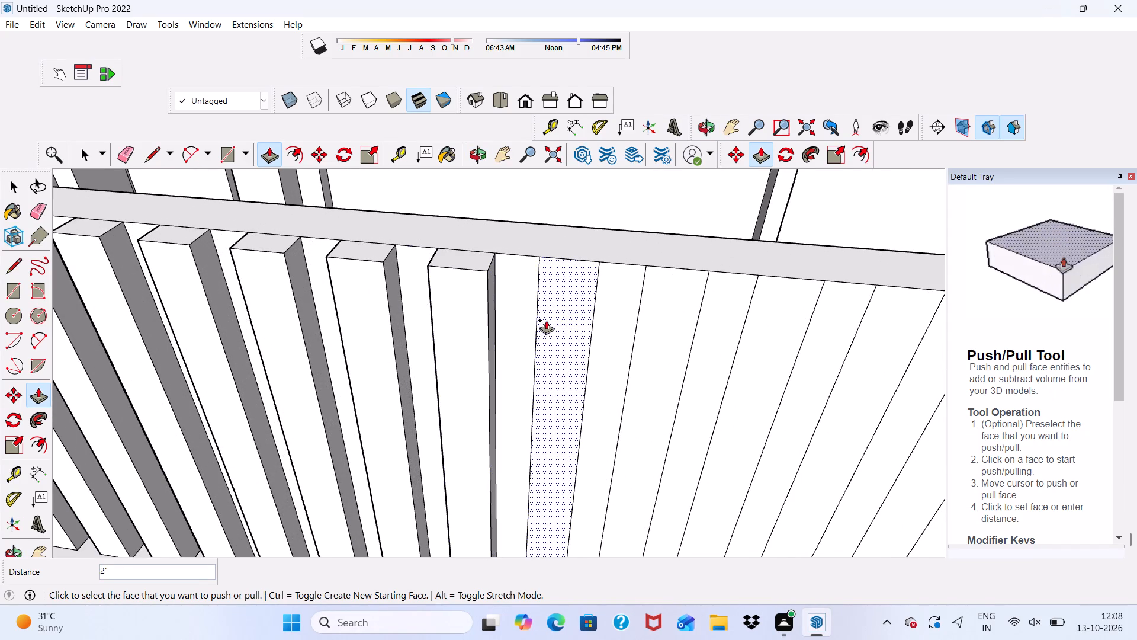
pyautogui.click(567, 314)
pyautogui.click(484, 310)
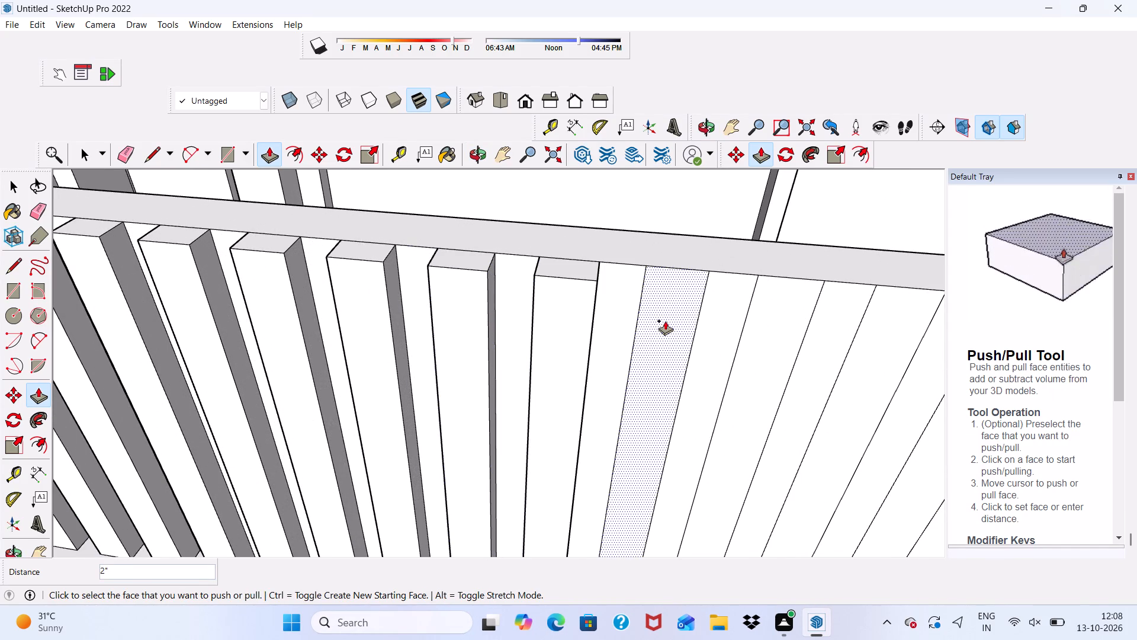
pyautogui.click(665, 321)
pyautogui.click(579, 332)
# Push/Pull the following two alternate railing strips outward by 2", keeping a flat strip between slats.
pyautogui.scroll(-6, 611, 292)
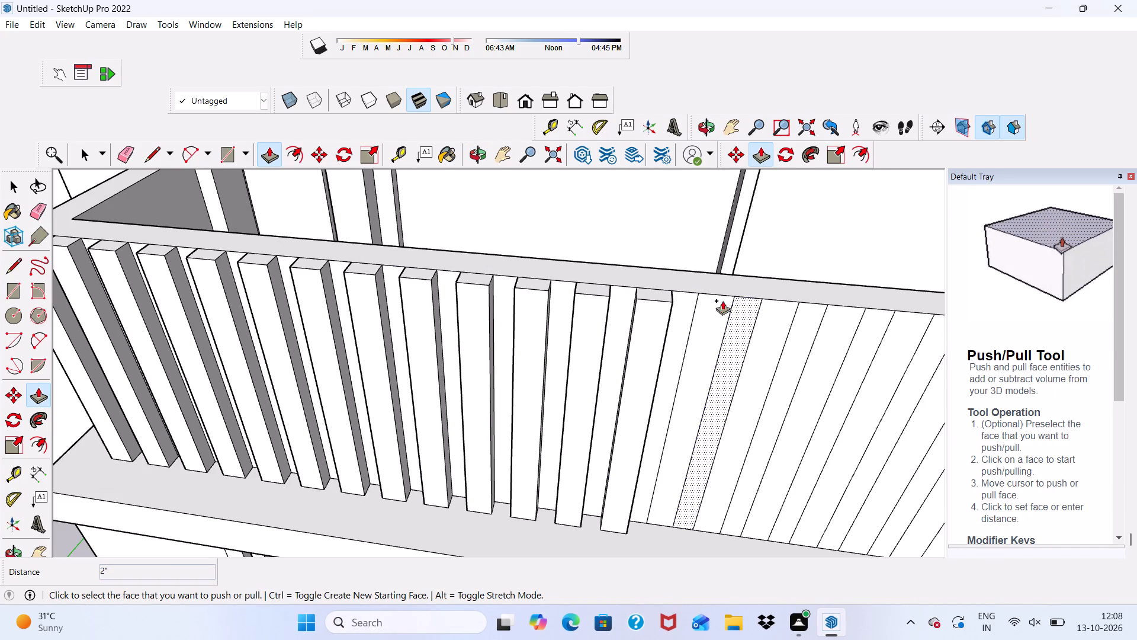
pyautogui.scroll(5, 677, 326)
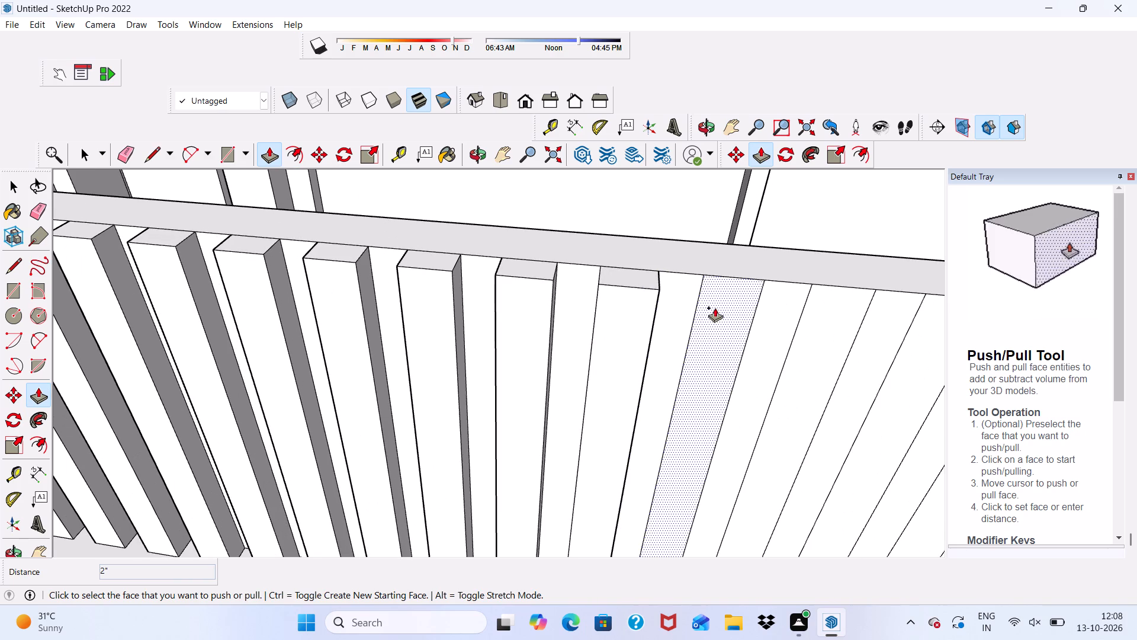
pyautogui.click(716, 307)
pyautogui.click(627, 311)
pyautogui.click(820, 323)
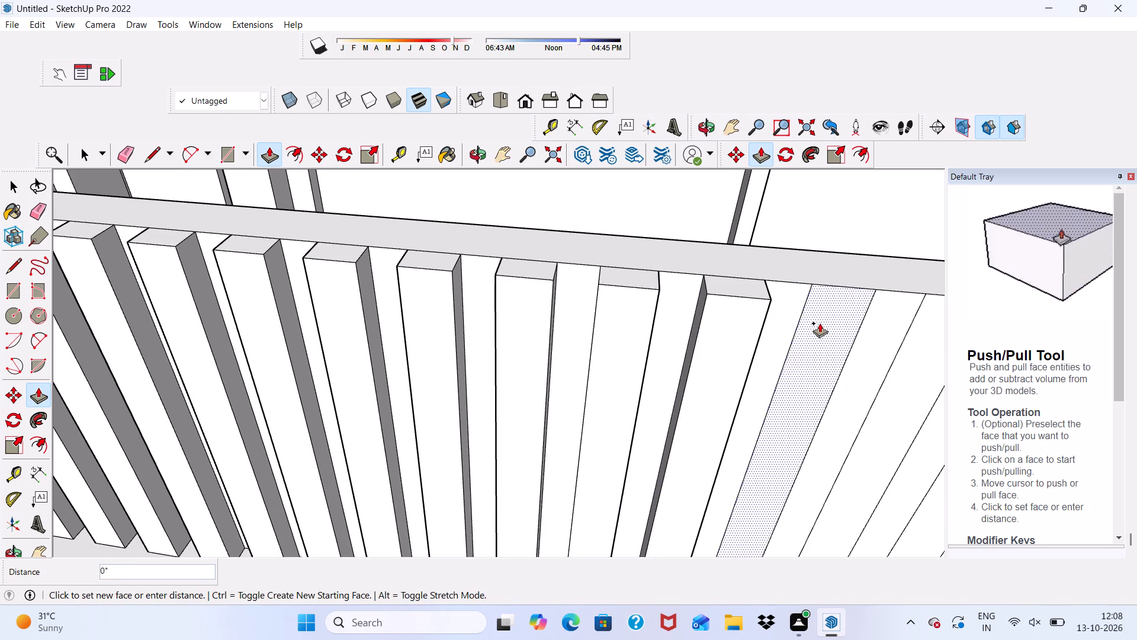
pyautogui.click(732, 329)
# Push/Pull the next four alternate strips past the middle of the balcony railing outward by 2".
pyautogui.scroll(-14, 573, 225)
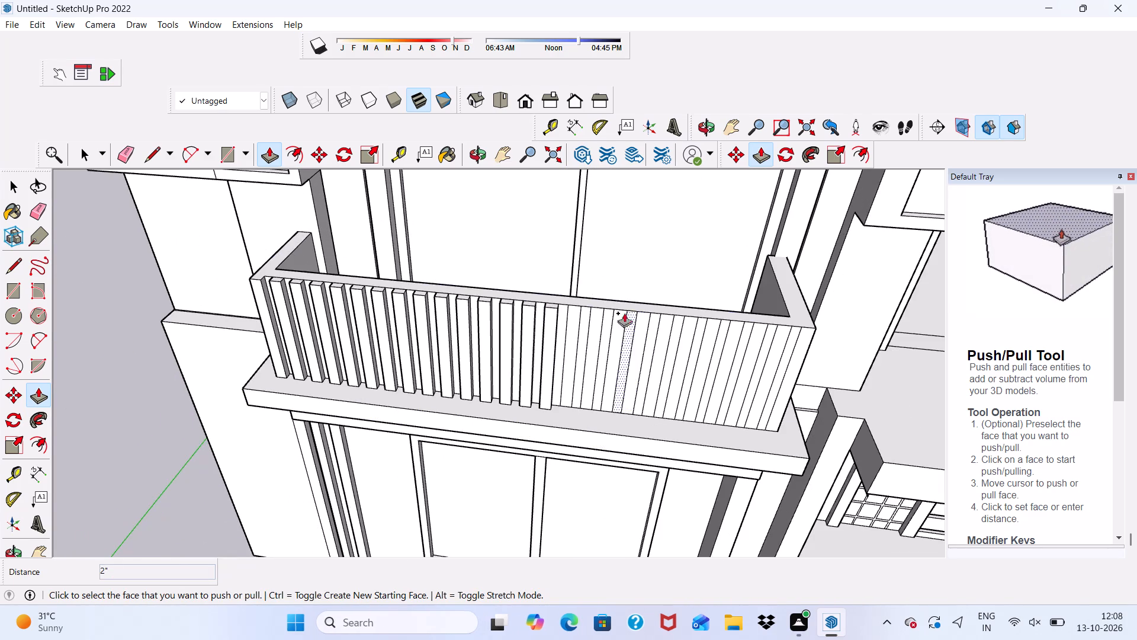
pyautogui.scroll(7, 617, 305)
pyautogui.scroll(5, 525, 343)
pyautogui.click(525, 343)
pyautogui.click(450, 350)
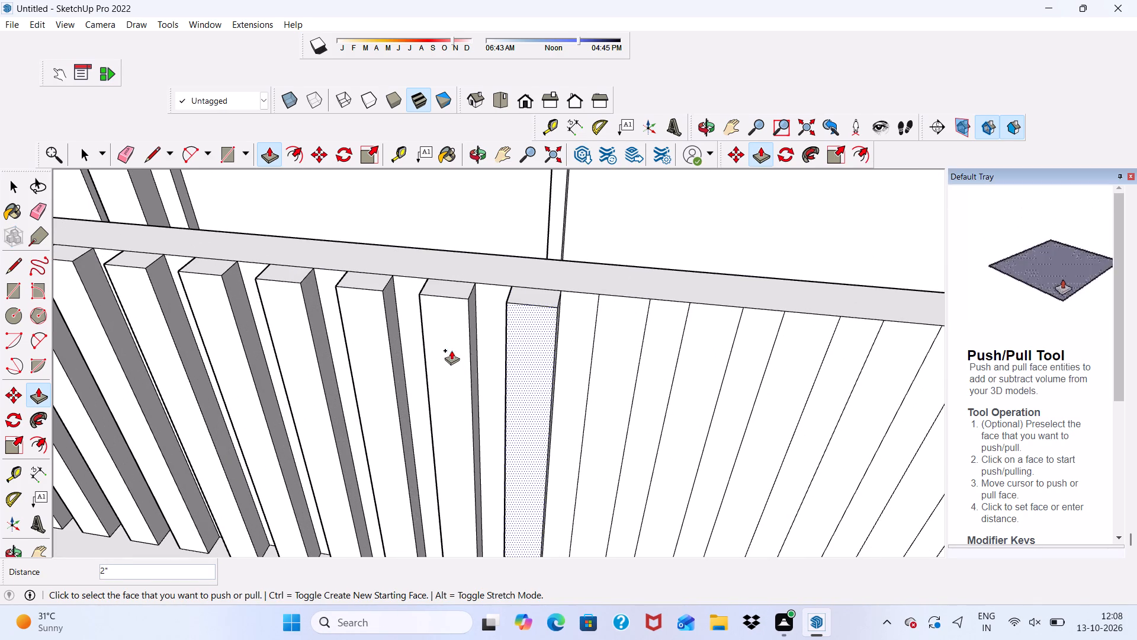
pyautogui.click(617, 344)
pyautogui.click(529, 356)
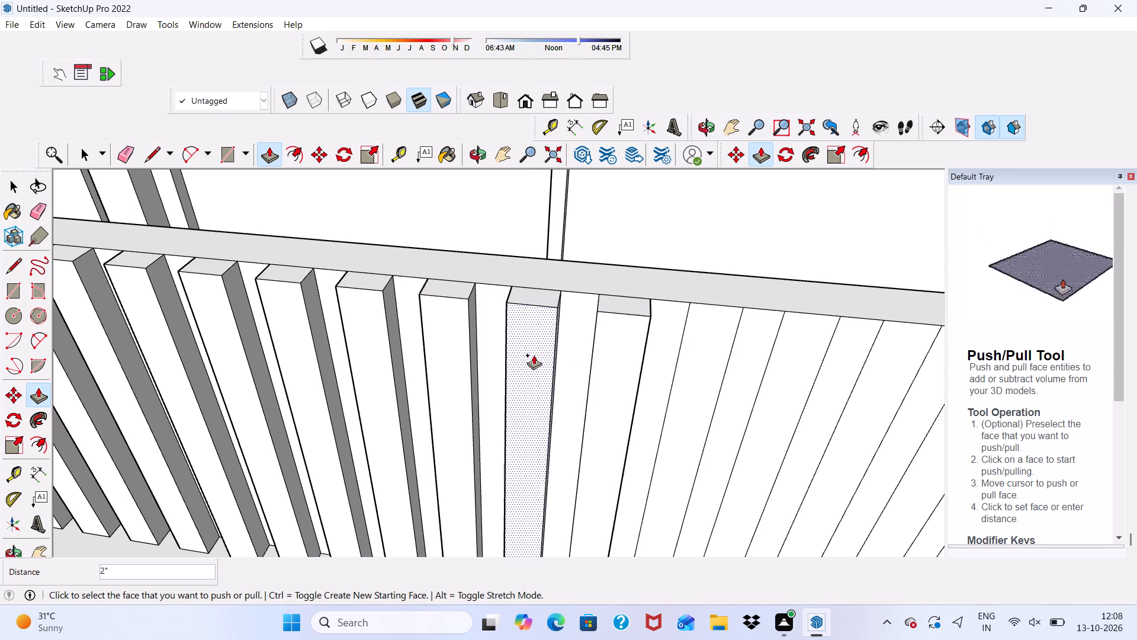
pyautogui.click(692, 356)
pyautogui.click(614, 365)
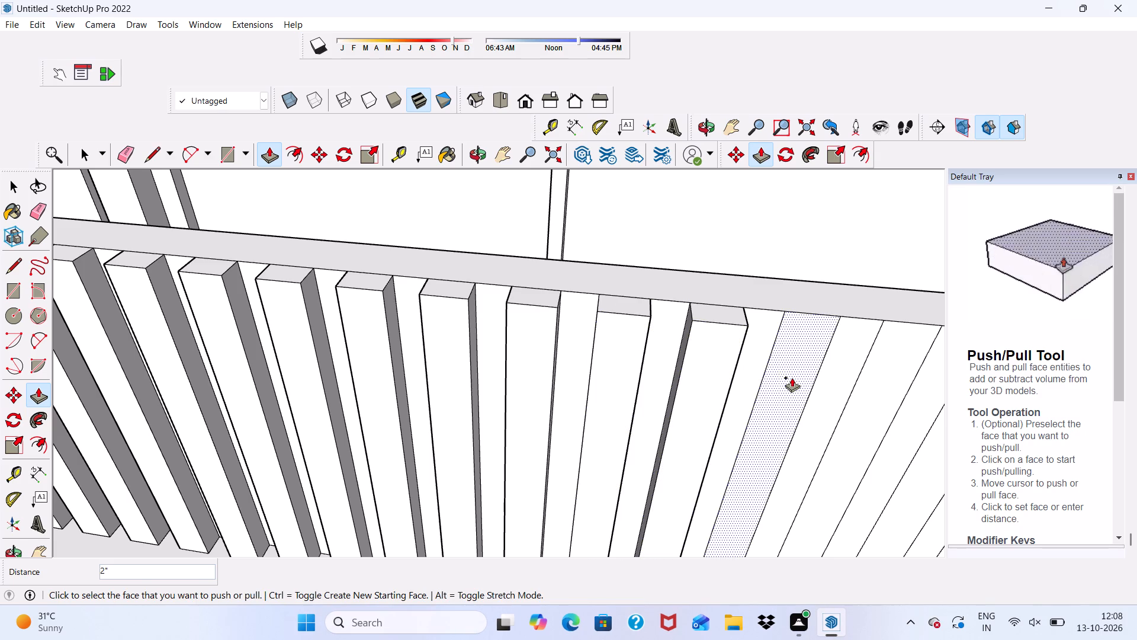
pyautogui.click(786, 376)
pyautogui.click(709, 396)
# Push/Pull two more alternate strips of the balcony railing outward by 2", continuing toward its unfinished end.
pyautogui.scroll(-12, 547, 347)
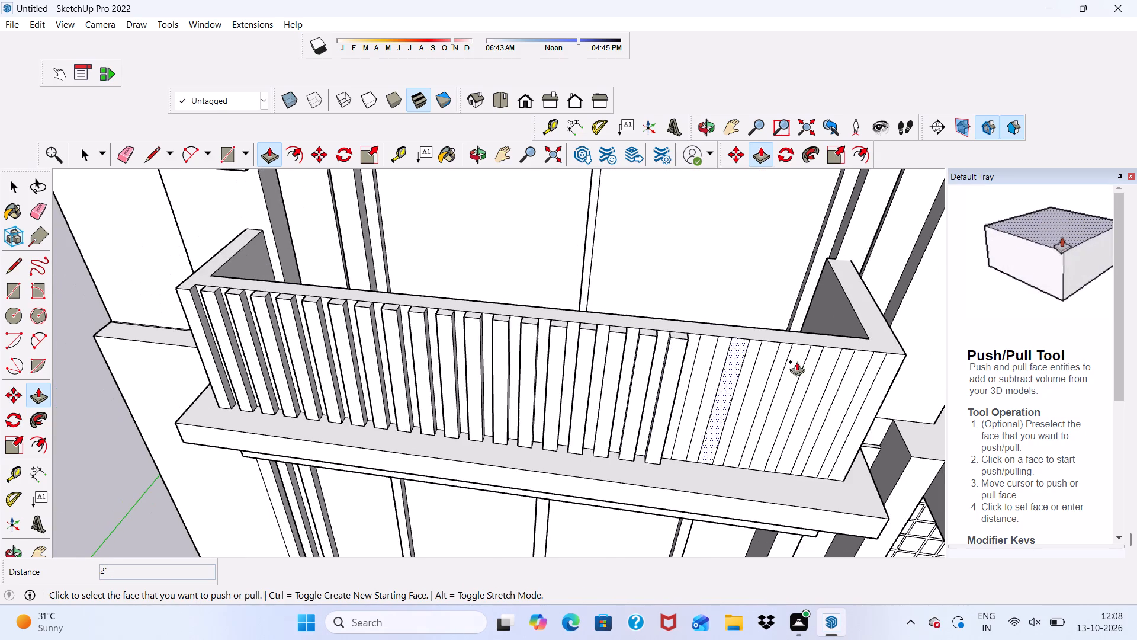
pyautogui.scroll(11, 692, 353)
pyautogui.click(720, 338)
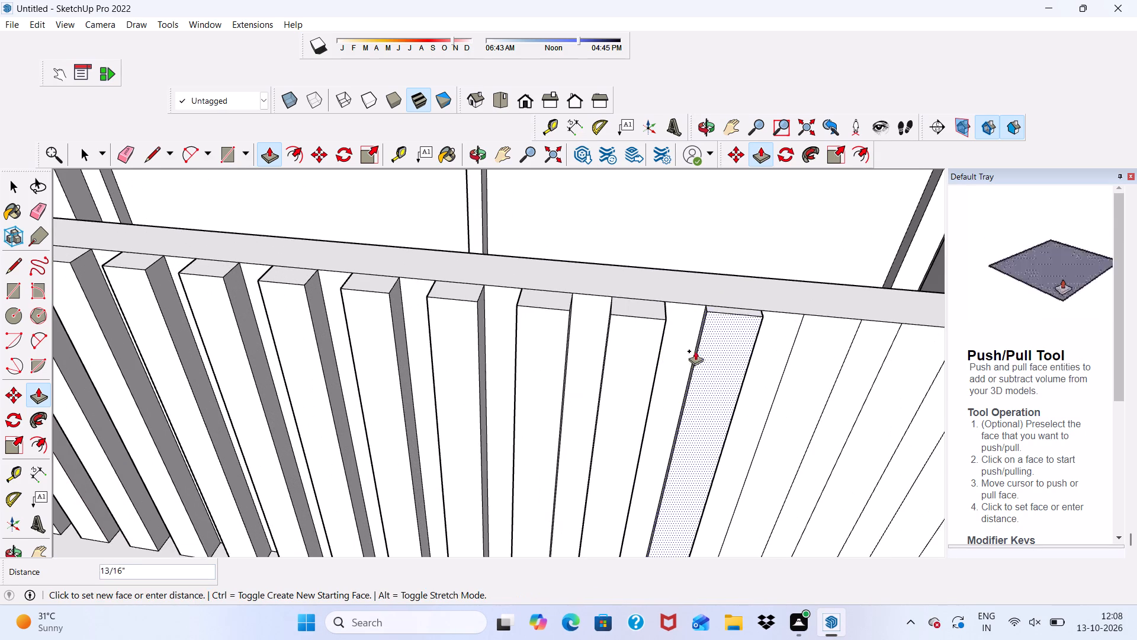
pyautogui.click(639, 356)
pyautogui.click(799, 373)
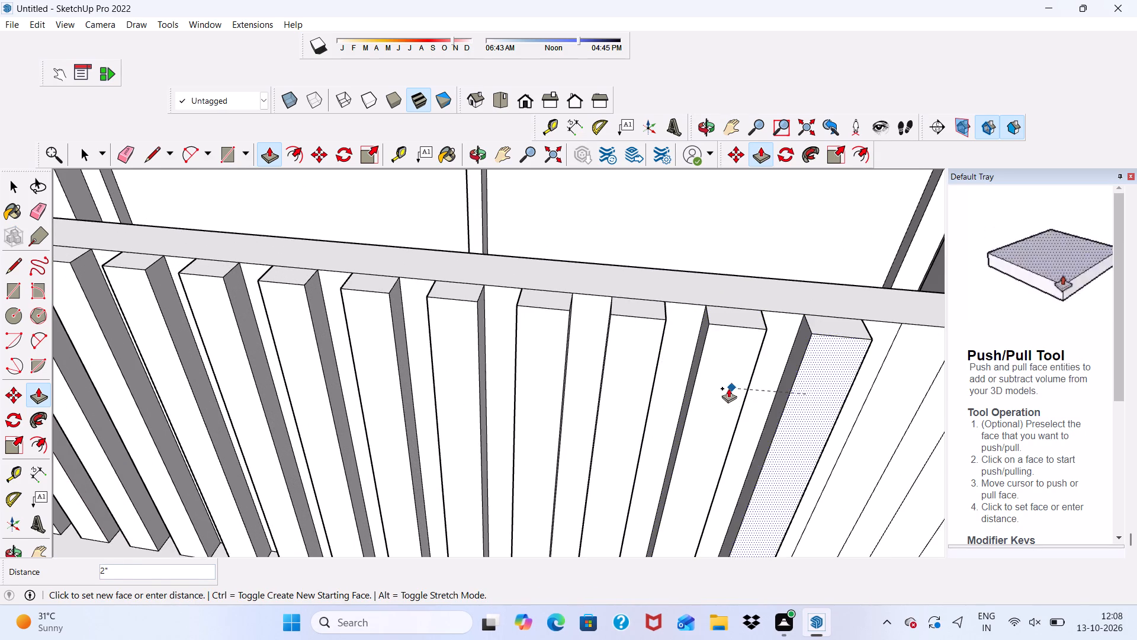
pyautogui.click(722, 386)
# Push/Pull the next three alternate strips near the end of the balcony railing outward by 2".
pyautogui.scroll(-12, 598, 339)
pyautogui.scroll(10, 740, 350)
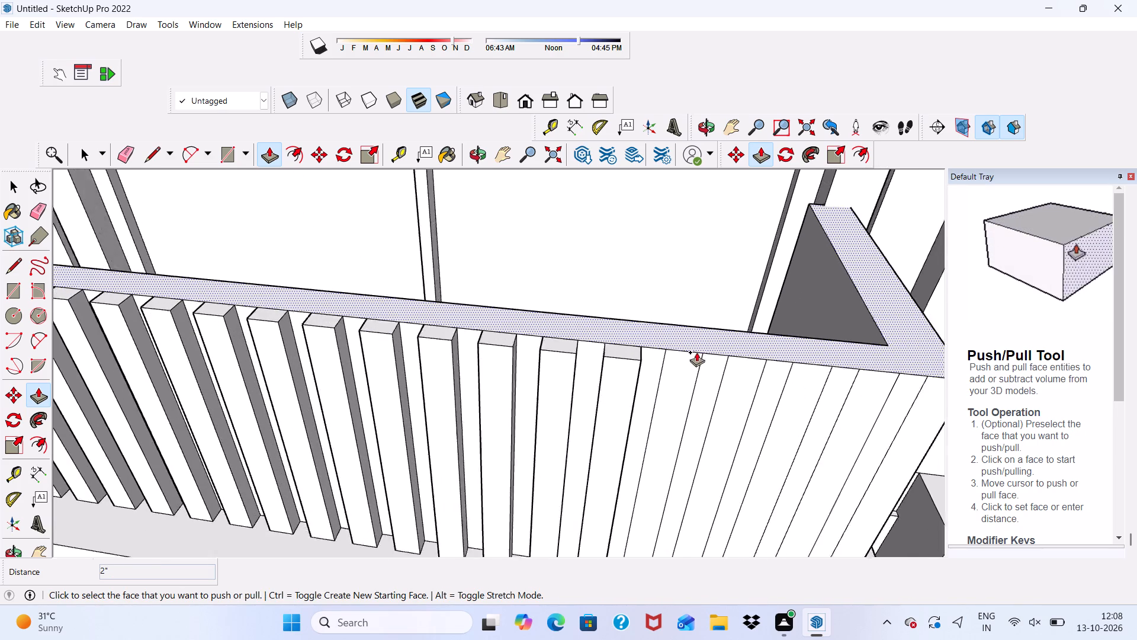
pyautogui.scroll(3, 696, 352)
pyautogui.click(661, 375)
pyautogui.click(582, 383)
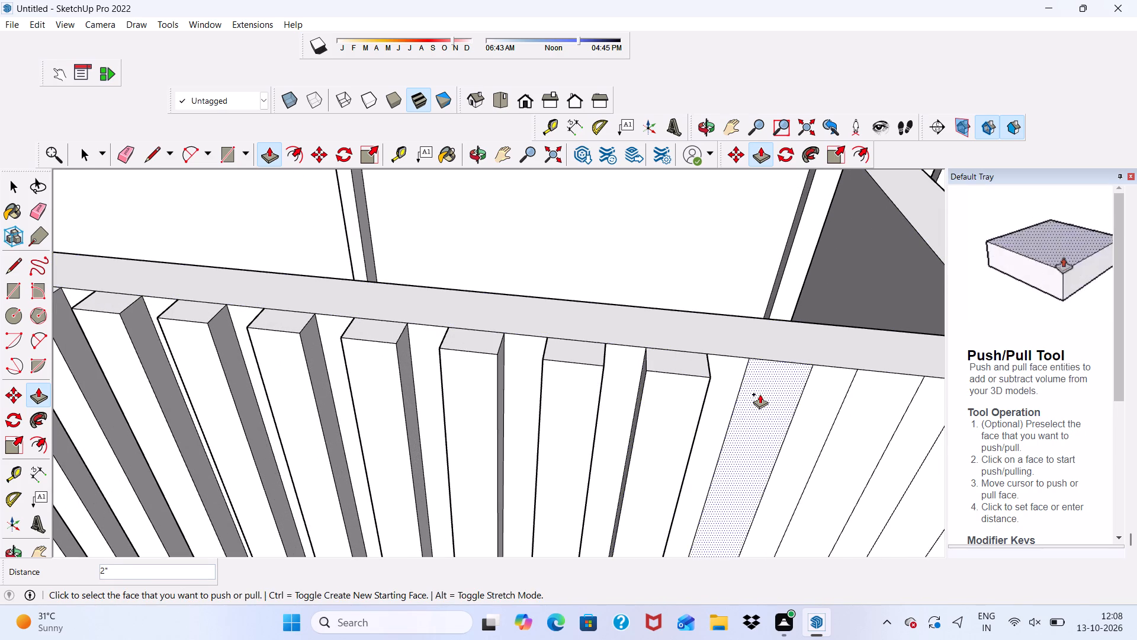
pyautogui.click(760, 394)
pyautogui.click(673, 415)
pyautogui.click(861, 414)
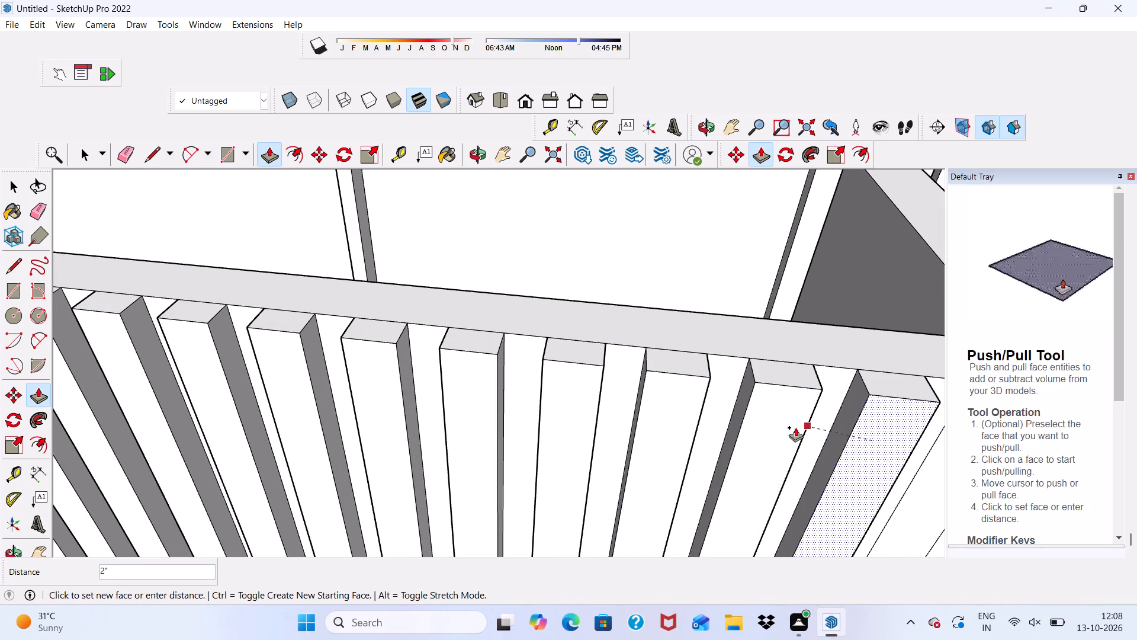
pyautogui.click(771, 426)
# Push/Pull the last two alternate strips at the corner end of the balcony railing outward by 2".
pyautogui.scroll(-12, 656, 339)
pyautogui.scroll(7, 709, 350)
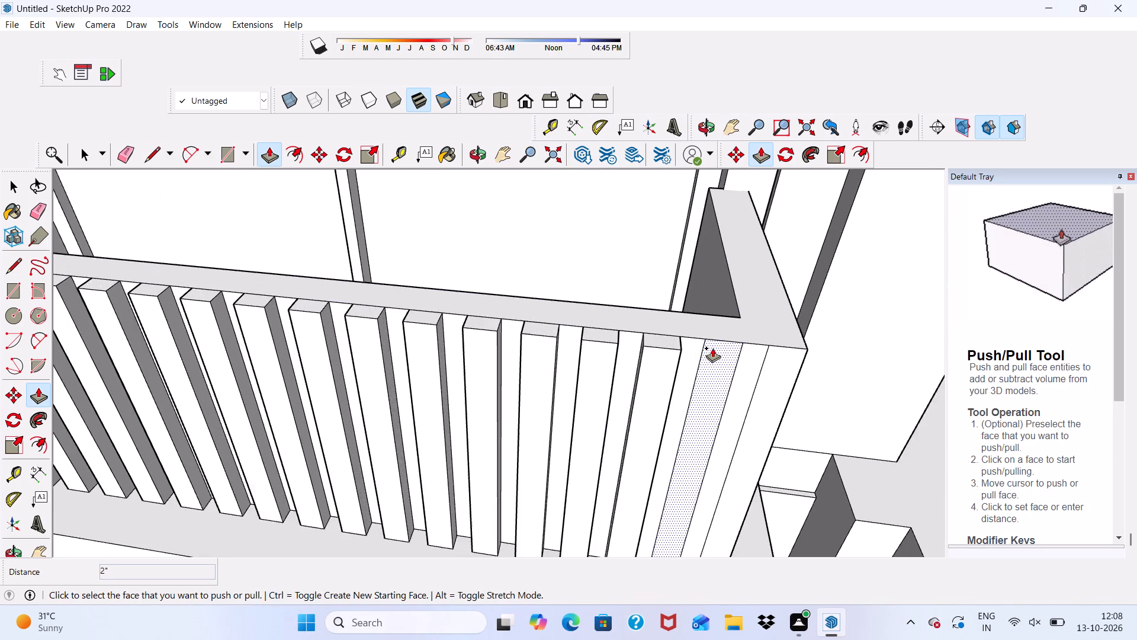
pyautogui.scroll(3, 712, 348)
pyautogui.moveTo(712, 348); pyautogui.dragTo(713, 354)
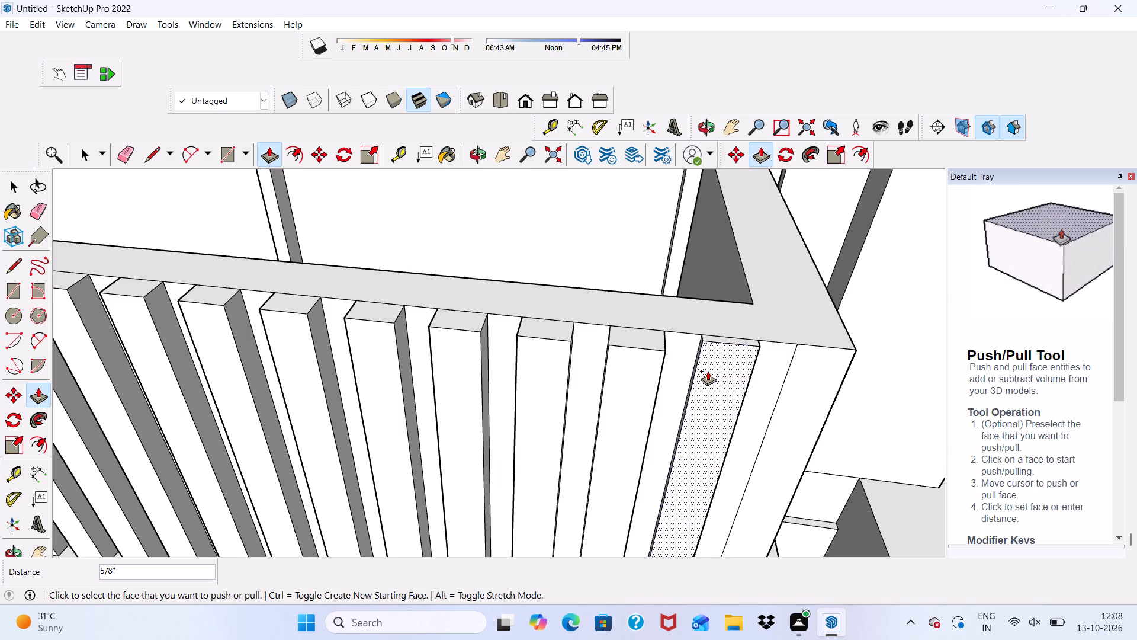
pyautogui.click(708, 371)
pyautogui.click(625, 392)
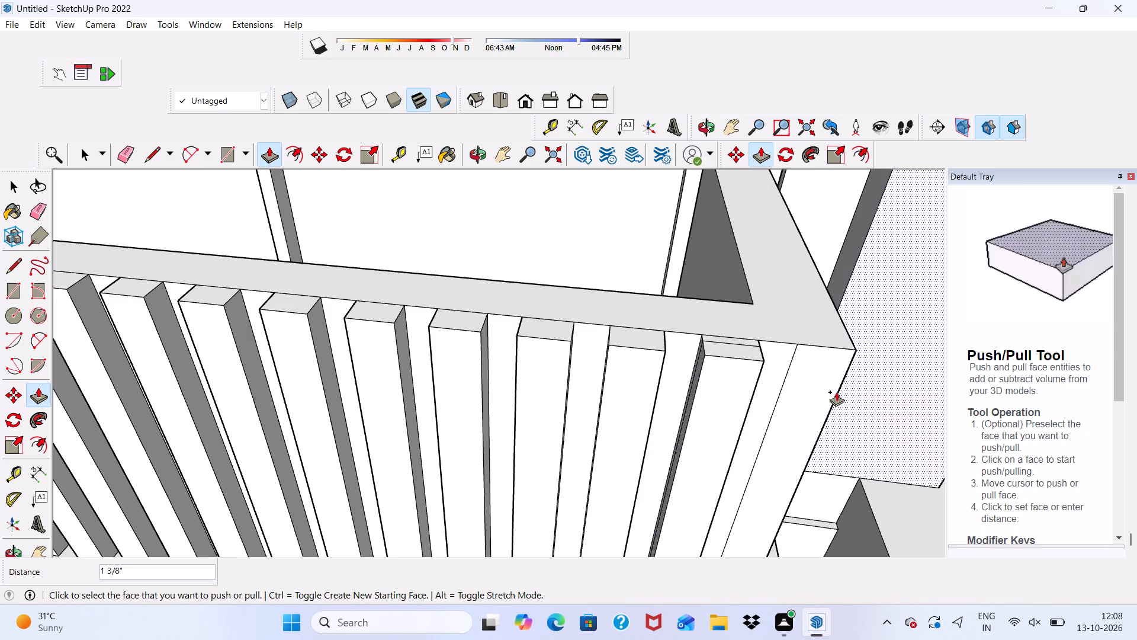
pyautogui.click(808, 383)
pyautogui.click(715, 390)
# Push/Pull the flat strip between the last two slats inward by 4" to cut an opening through the railing.
pyautogui.scroll(-7, 719, 389)
pyautogui.moveTo(772, 345); pyautogui.dragTo(778, 142, button='middle')
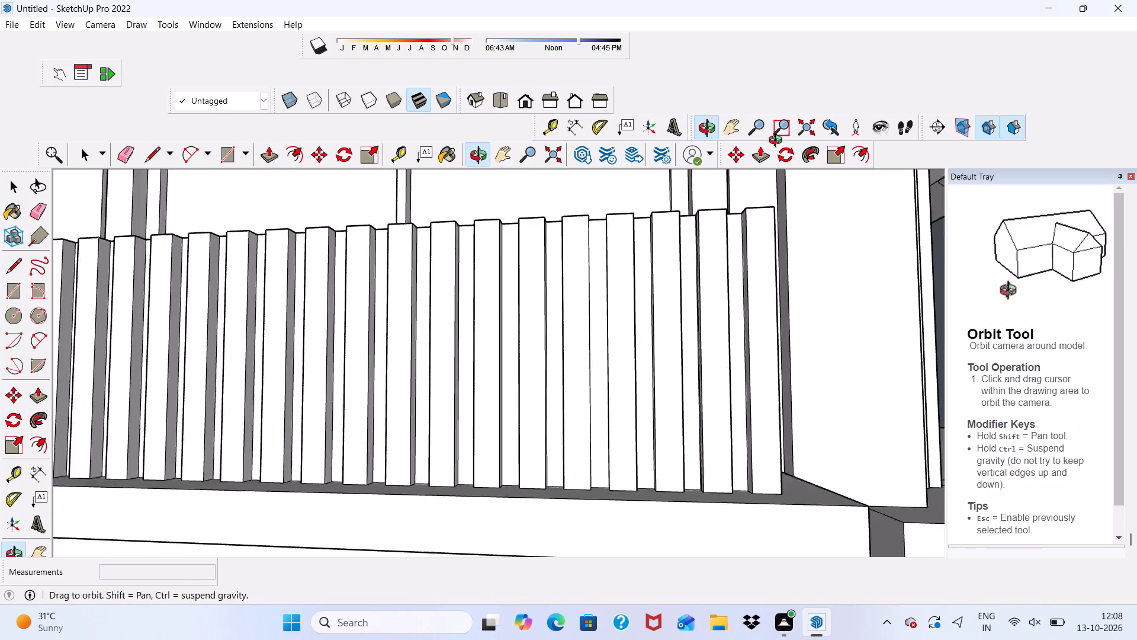
pyautogui.moveTo(778, 142); pyautogui.dragTo(741, 228, button='middle')
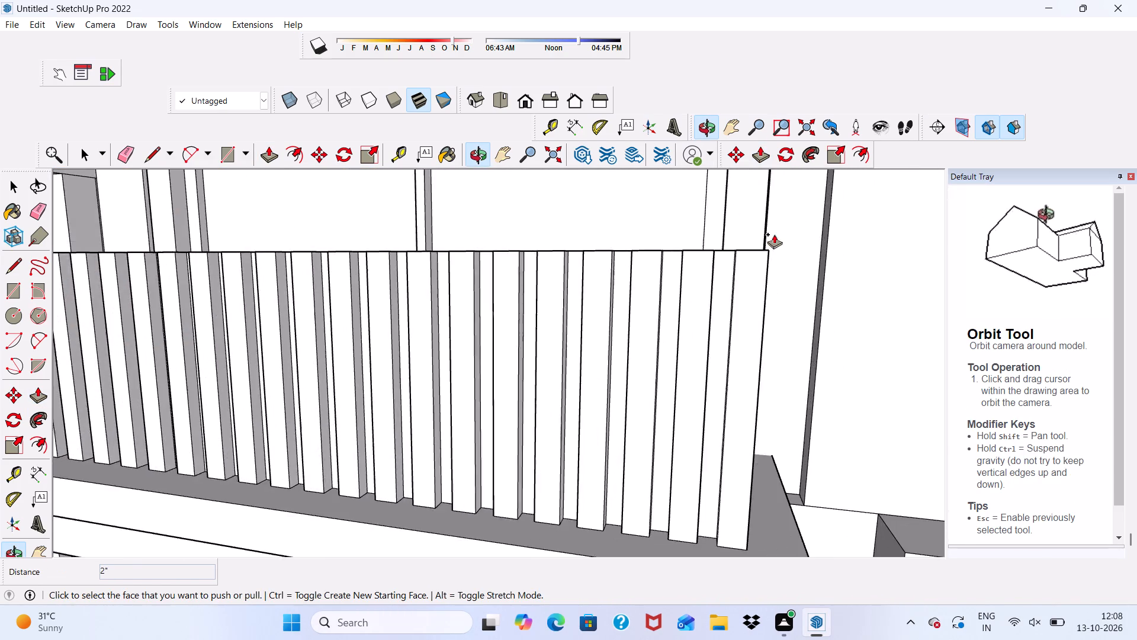
pyautogui.scroll(-4, 682, 238)
pyautogui.moveTo(685, 339); pyautogui.dragTo(698, 356, button='middle')
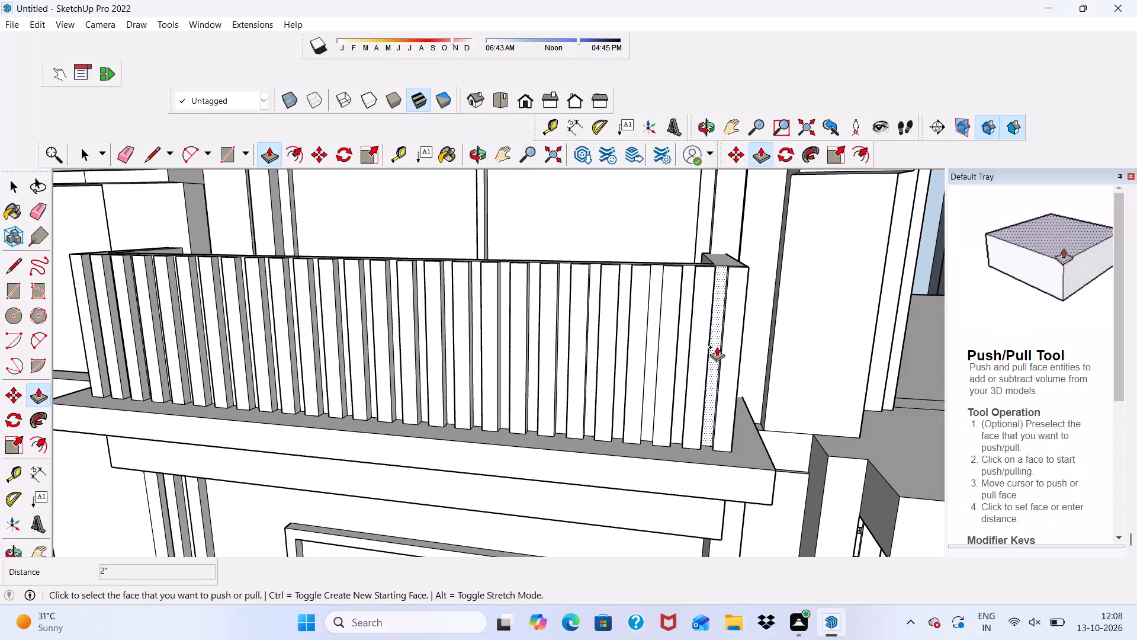
pyautogui.press('space')
pyautogui.scroll(1, 129, 123)
pyautogui.click(271, 155)
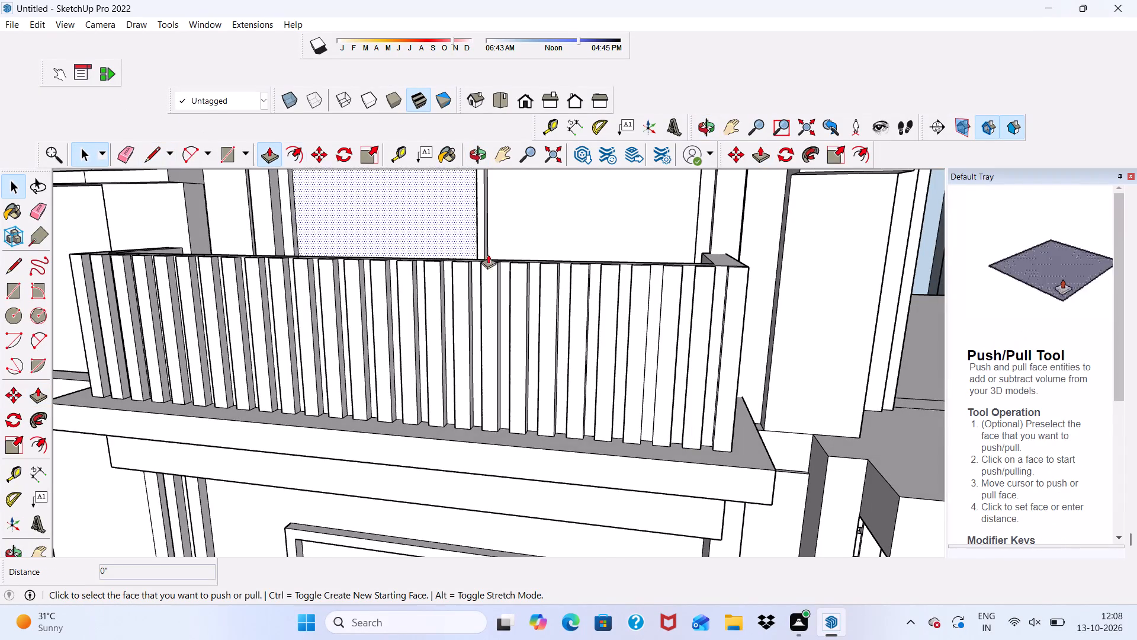
pyautogui.scroll(5, 622, 297)
pyautogui.scroll(10, 751, 273)
pyautogui.click(807, 256)
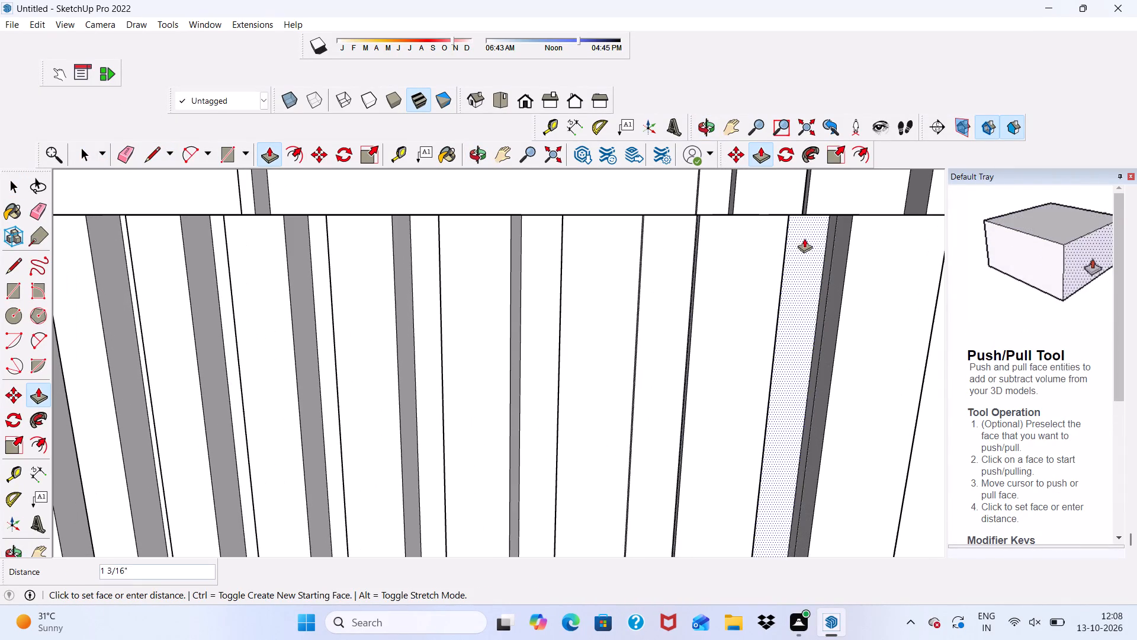
pyautogui.moveTo(804, 233); pyautogui.dragTo(749, 379, button='middle')
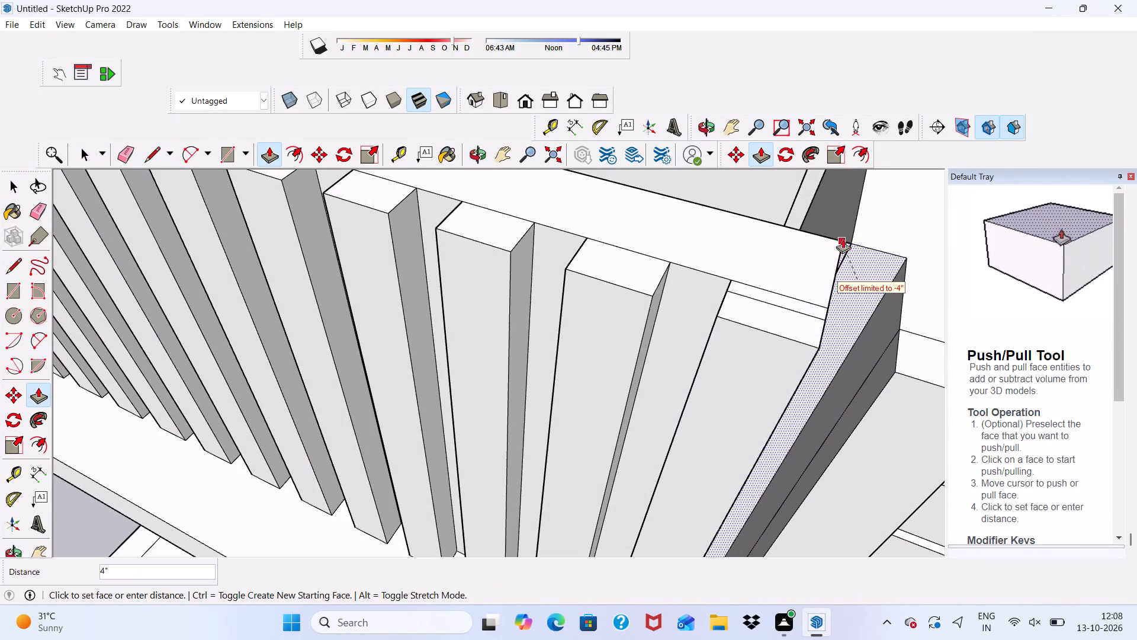
pyautogui.click(844, 236)
pyautogui.scroll(-5, 855, 241)
pyautogui.moveTo(875, 295); pyautogui.dragTo(863, 320, button='middle')
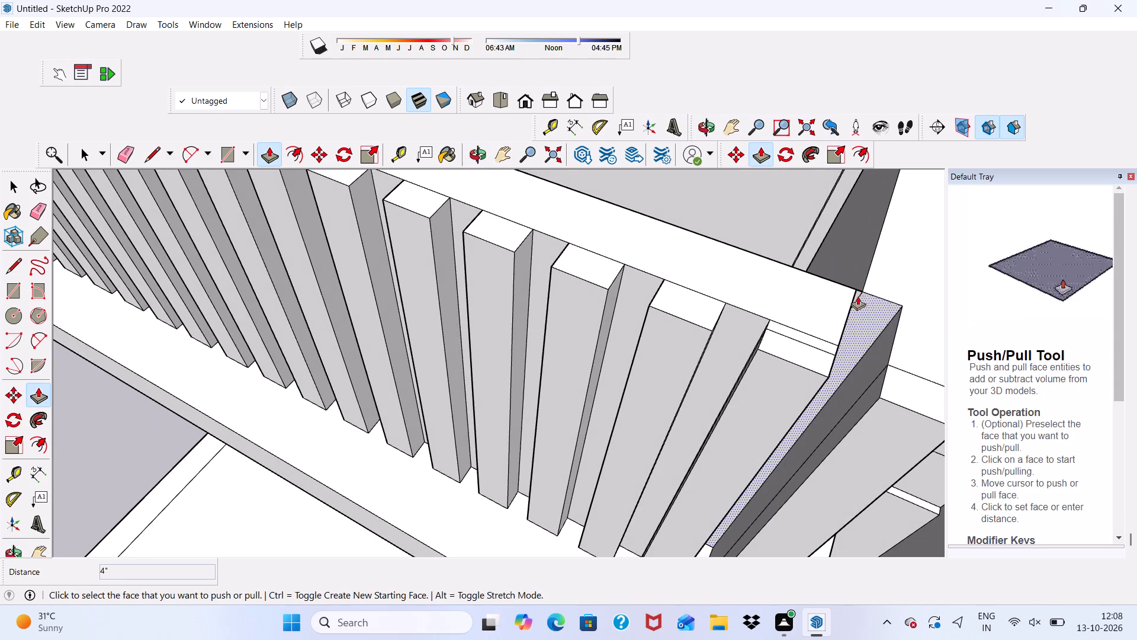
# Push/Pull the next two flat strips between slats inward by 4" in total to open gaps through the railing.
pyautogui.moveTo(726, 334); pyautogui.dragTo(729, 328)
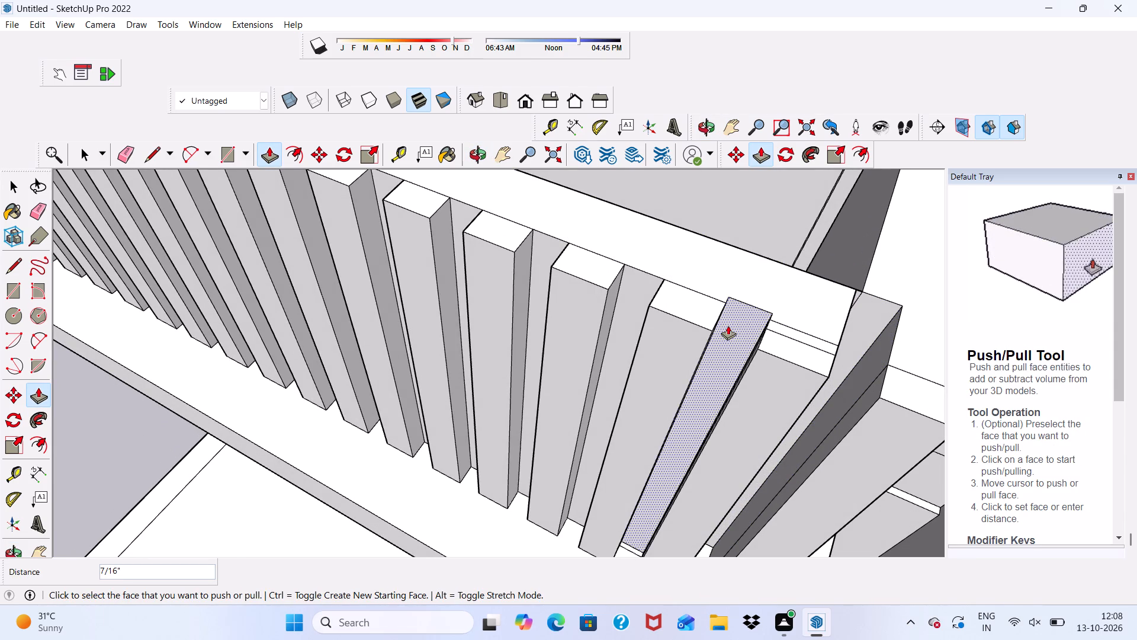
pyautogui.moveTo(727, 329); pyautogui.dragTo(759, 251)
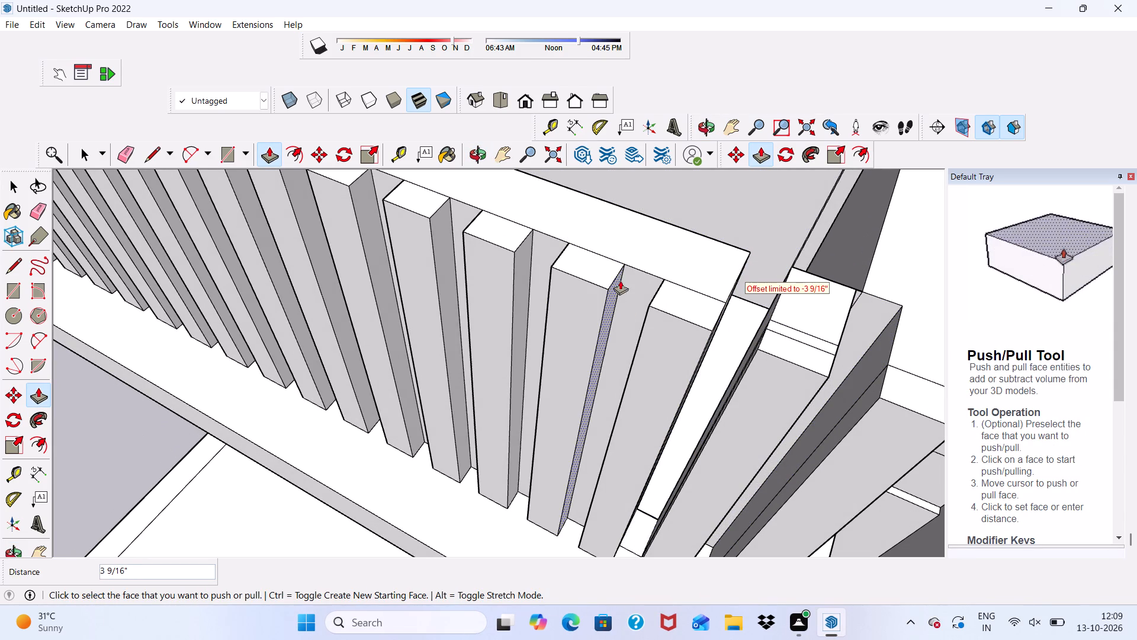
pyautogui.moveTo(643, 289); pyautogui.dragTo(698, 220)
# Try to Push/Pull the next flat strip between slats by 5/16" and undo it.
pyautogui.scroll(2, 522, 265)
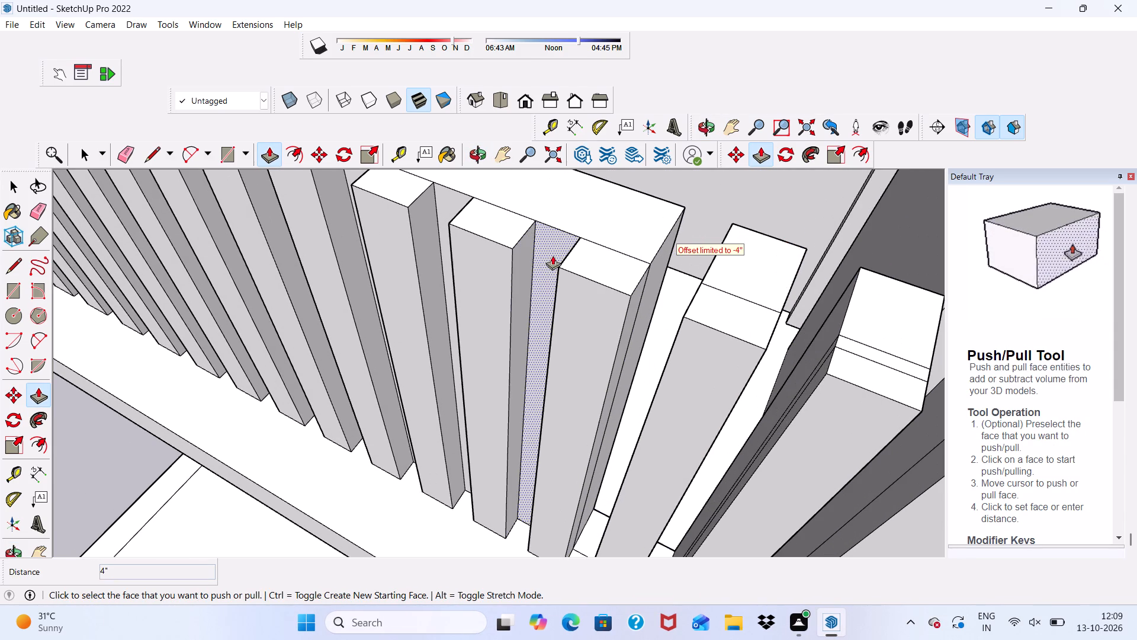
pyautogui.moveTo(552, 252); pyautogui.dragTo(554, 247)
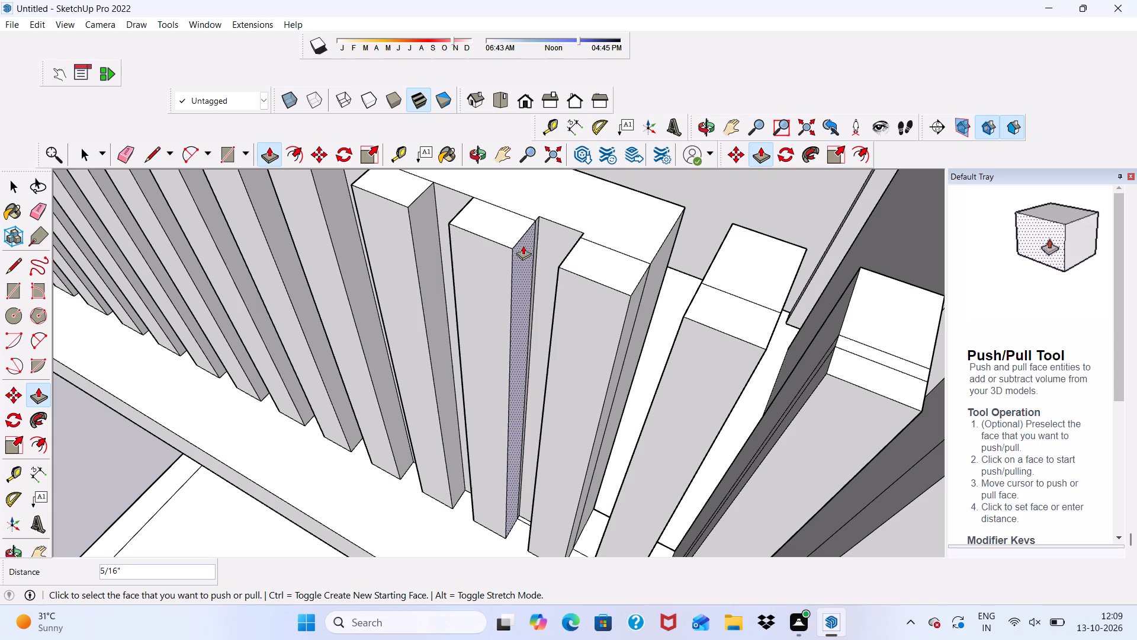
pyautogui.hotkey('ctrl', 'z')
# Push/Pull the next five flat strips between slats inward by 4", opening gaps through the balcony railing.
pyautogui.scroll(3, 536, 245)
pyautogui.moveTo(547, 246); pyautogui.dragTo(650, 178)
pyautogui.scroll(-11, 667, 217)
pyautogui.moveTo(733, 281); pyautogui.dragTo(799, 155, button='middle')
pyautogui.scroll(-9, 702, 279)
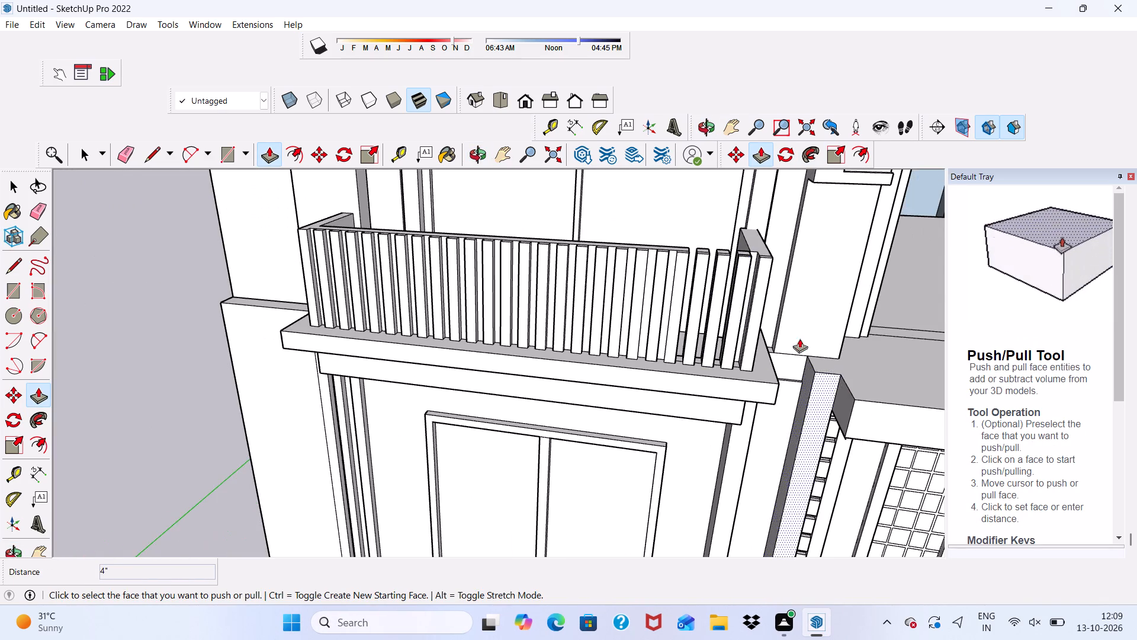
pyautogui.scroll(4, 628, 232)
pyautogui.scroll(12, 697, 276)
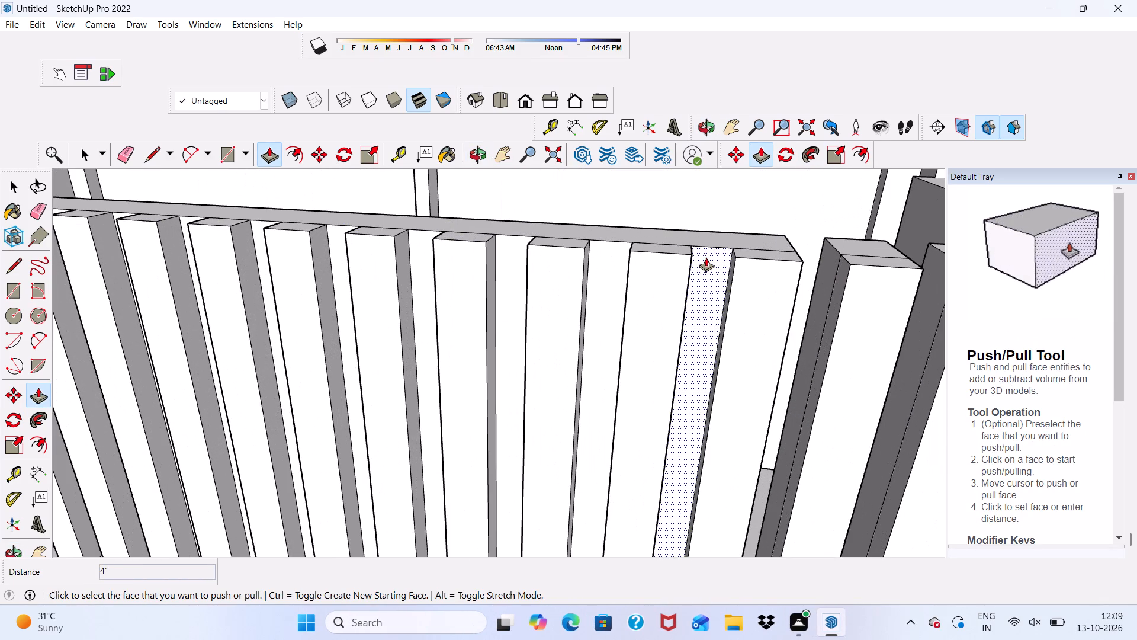
pyautogui.click(706, 257)
pyautogui.moveTo(706, 257); pyautogui.dragTo(704, 223)
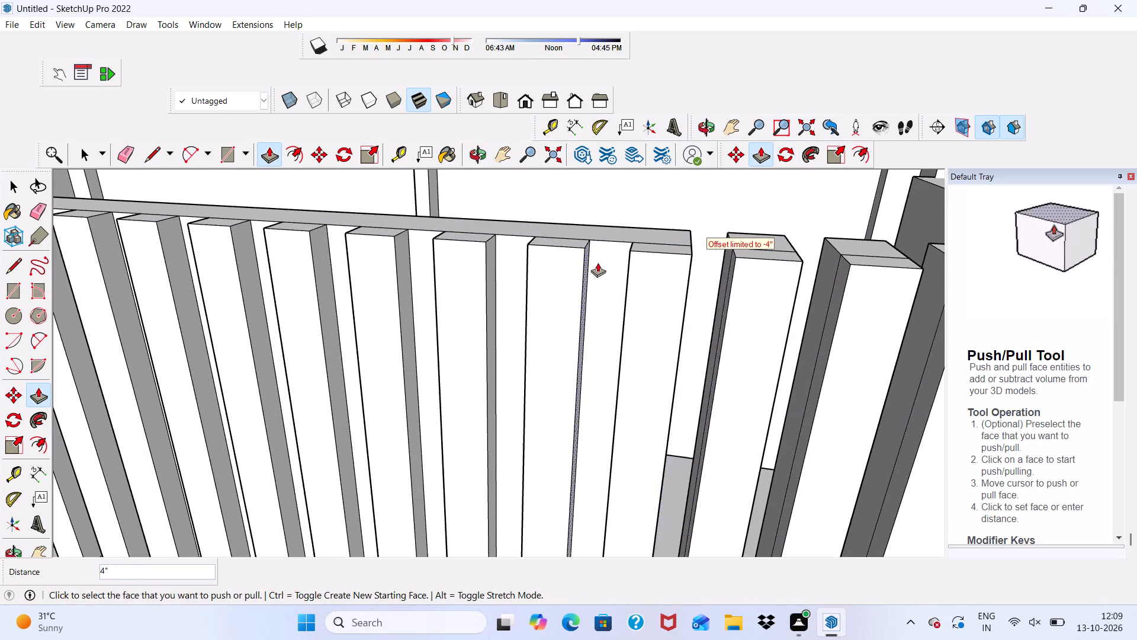
pyautogui.moveTo(608, 257); pyautogui.dragTo(625, 219)
pyautogui.moveTo(520, 250); pyautogui.dragTo(538, 206)
pyautogui.moveTo(419, 248); pyautogui.dragTo(460, 205)
pyautogui.scroll(-6, 470, 223)
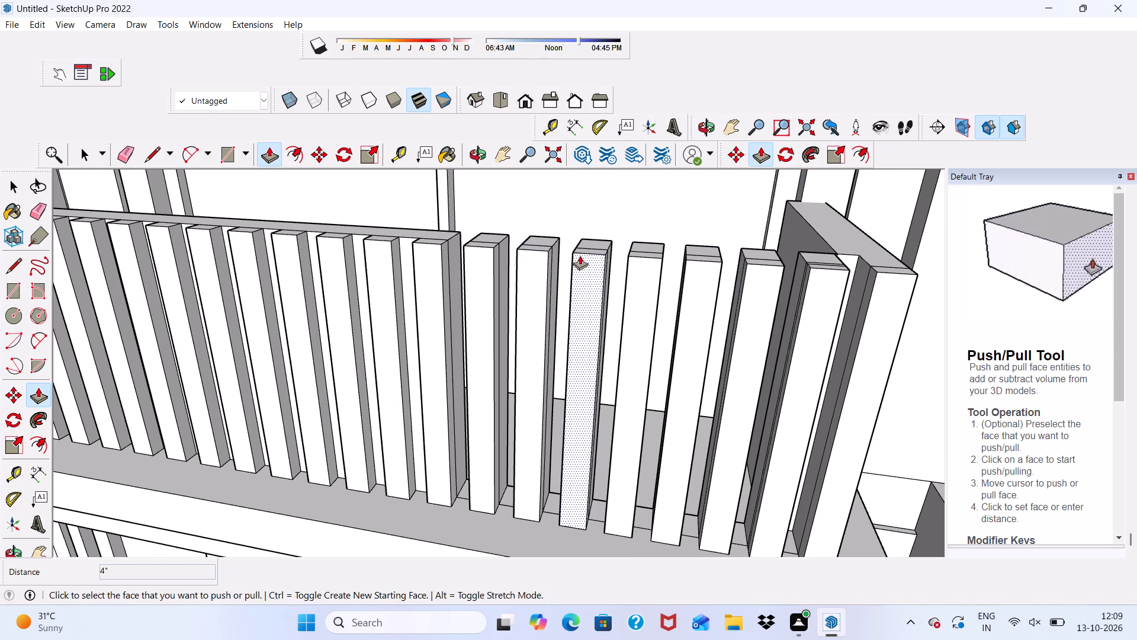
# Push/Pull the next three flat strips between slats inward by 4" to open gaps through the balcony railing.
pyautogui.scroll(-4, 451, 202)
pyautogui.scroll(-9, 516, 249)
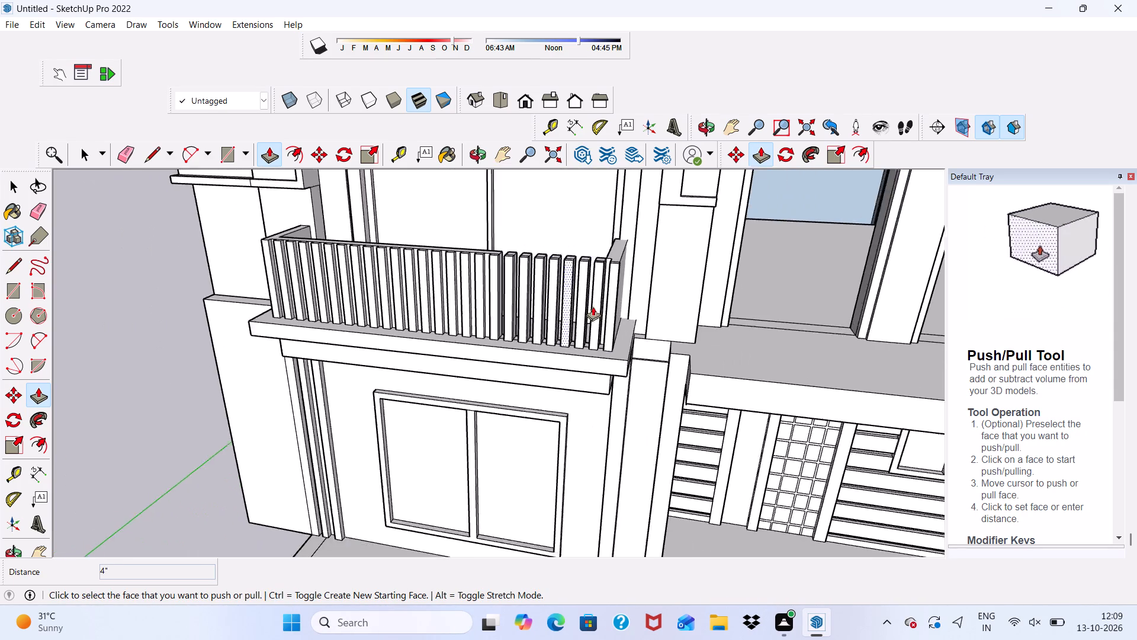
pyautogui.scroll(-1, 593, 306)
pyautogui.scroll(11, 513, 193)
pyautogui.scroll(8, 559, 455)
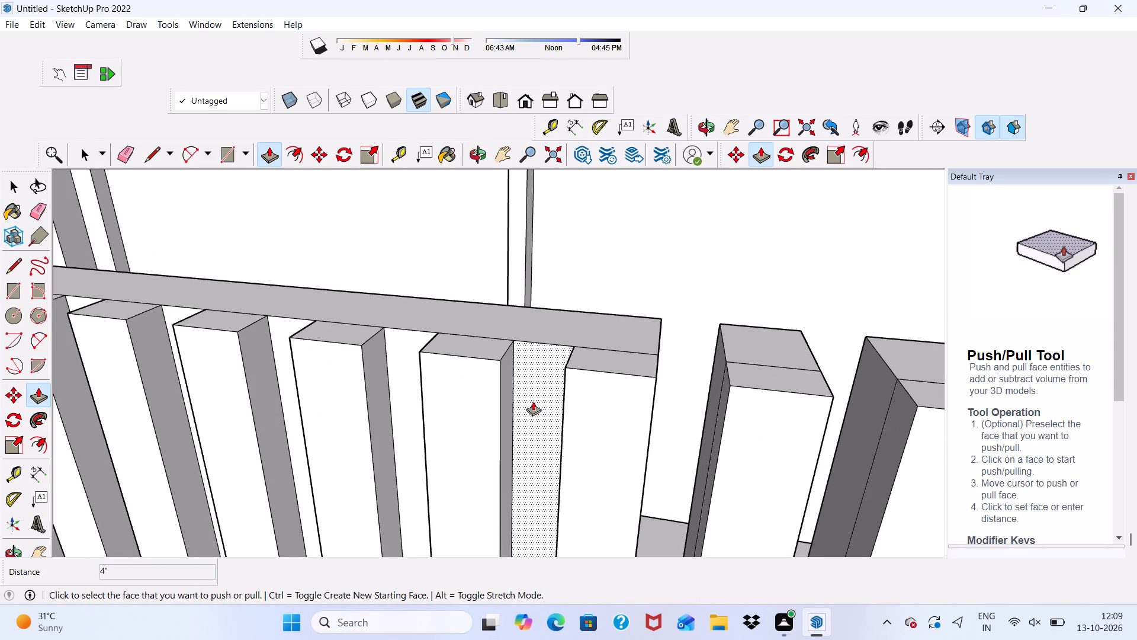
pyautogui.scroll(2, 533, 401)
pyautogui.moveTo(535, 391); pyautogui.dragTo(554, 327)
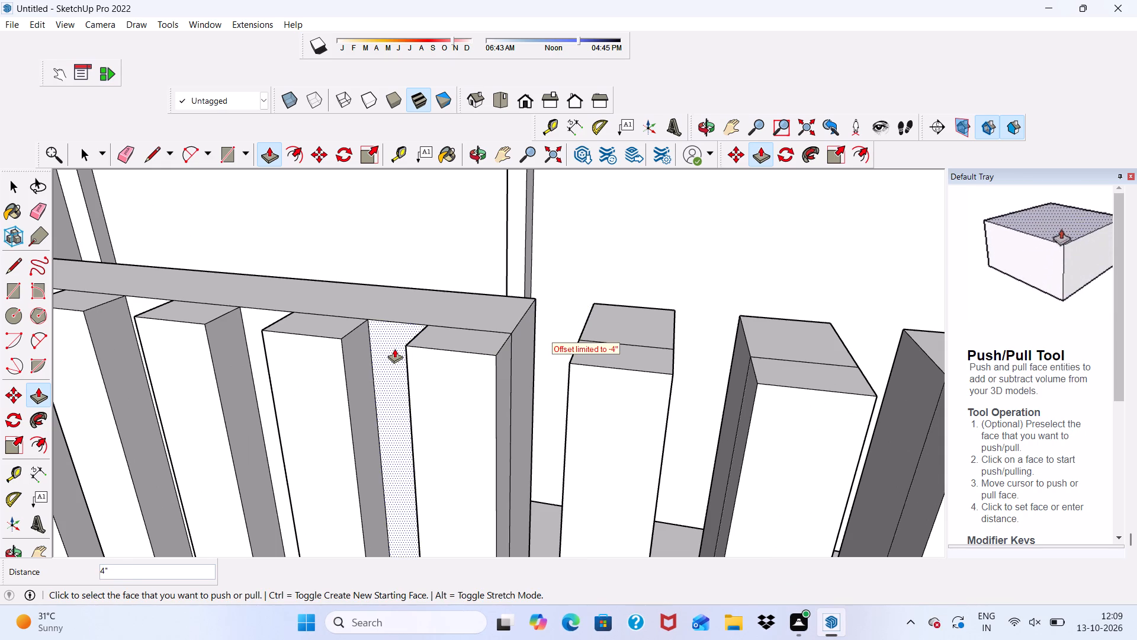
pyautogui.moveTo(394, 348); pyautogui.dragTo(450, 287)
pyautogui.moveTo(256, 331); pyautogui.dragTo(287, 291)
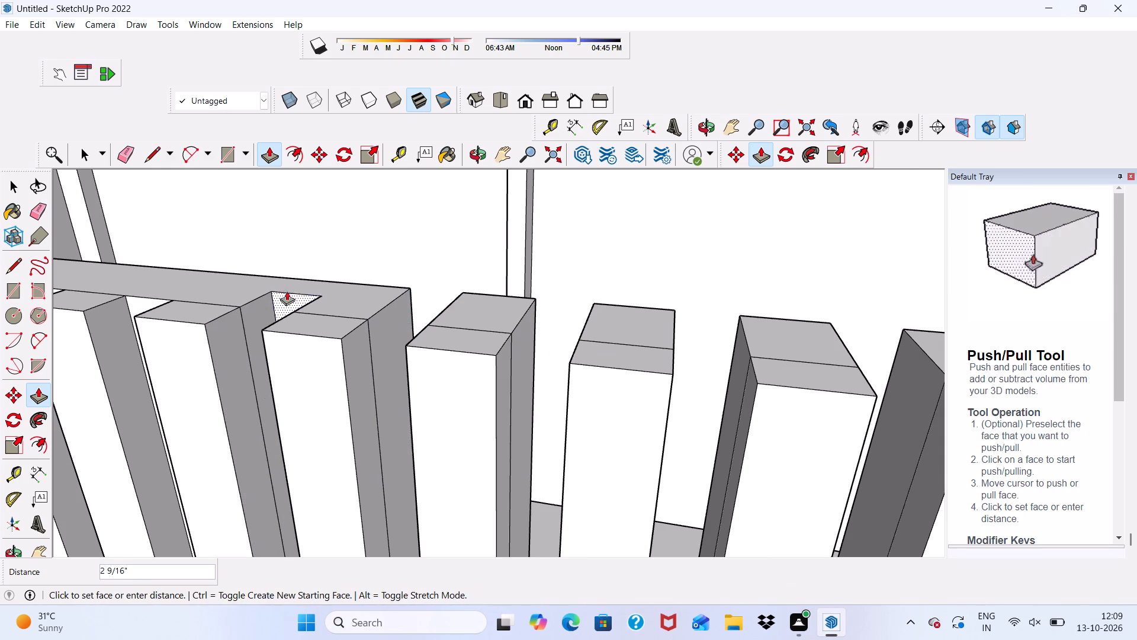
pyautogui.moveTo(287, 291); pyautogui.dragTo(316, 279)
# Push/Pull three more flat strips between slats inward by 4", continuing along the front railing.
pyautogui.scroll(-12, 338, 297)
pyautogui.scroll(5, 389, 333)
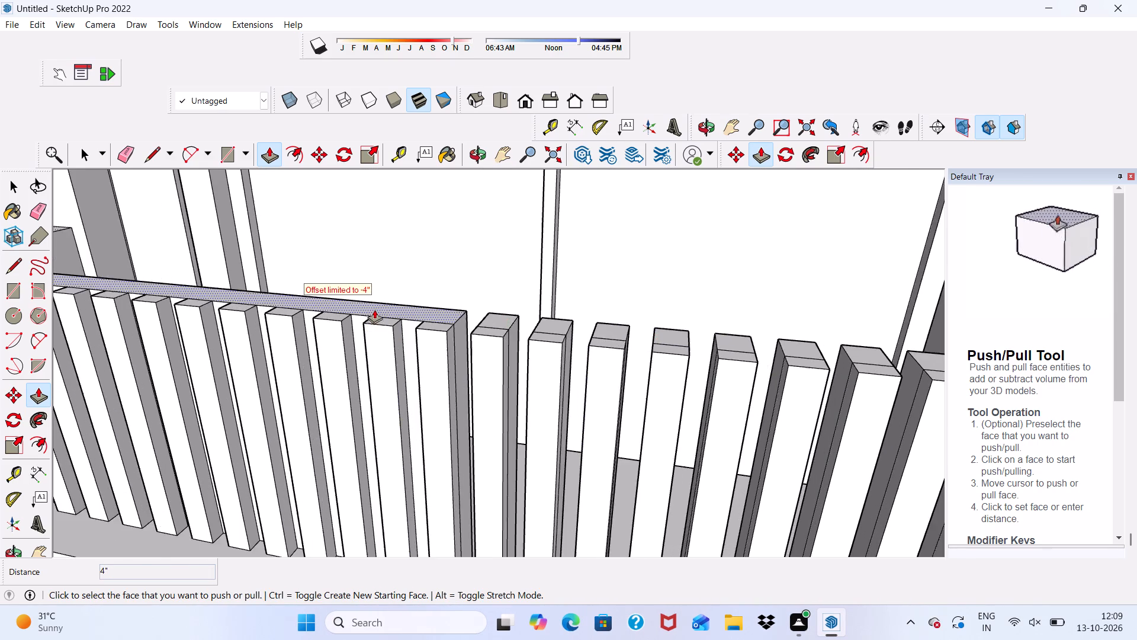
pyautogui.scroll(7, 374, 309)
pyautogui.moveTo(445, 351); pyautogui.dragTo(481, 282)
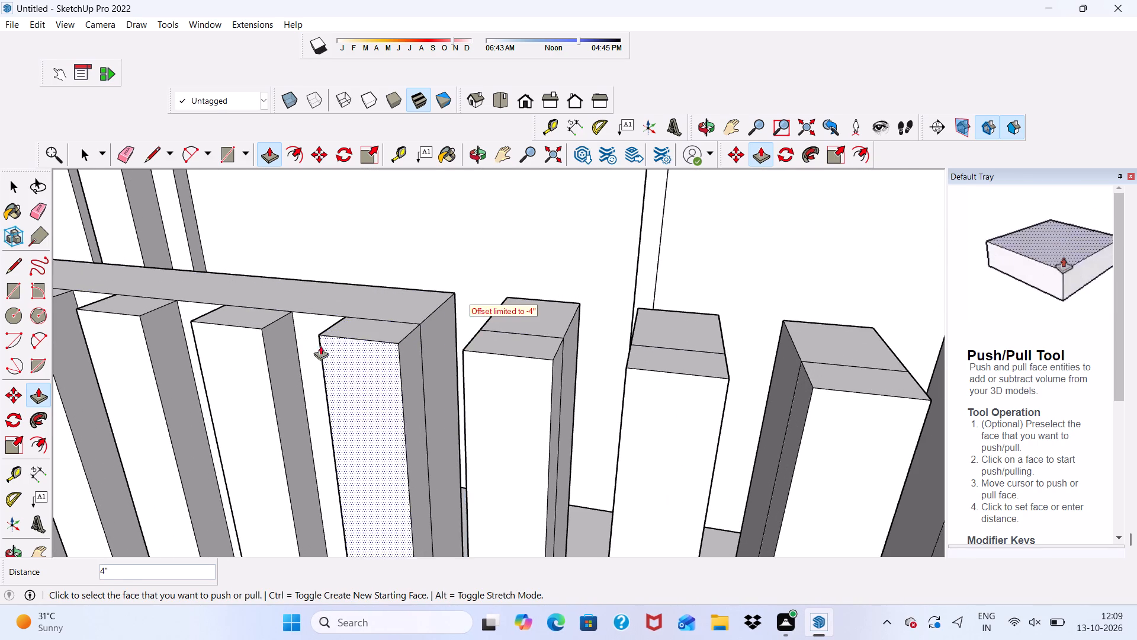
pyautogui.scroll(2, 305, 341)
pyautogui.moveTo(305, 335); pyautogui.dragTo(378, 267)
pyautogui.scroll(-5, 409, 310)
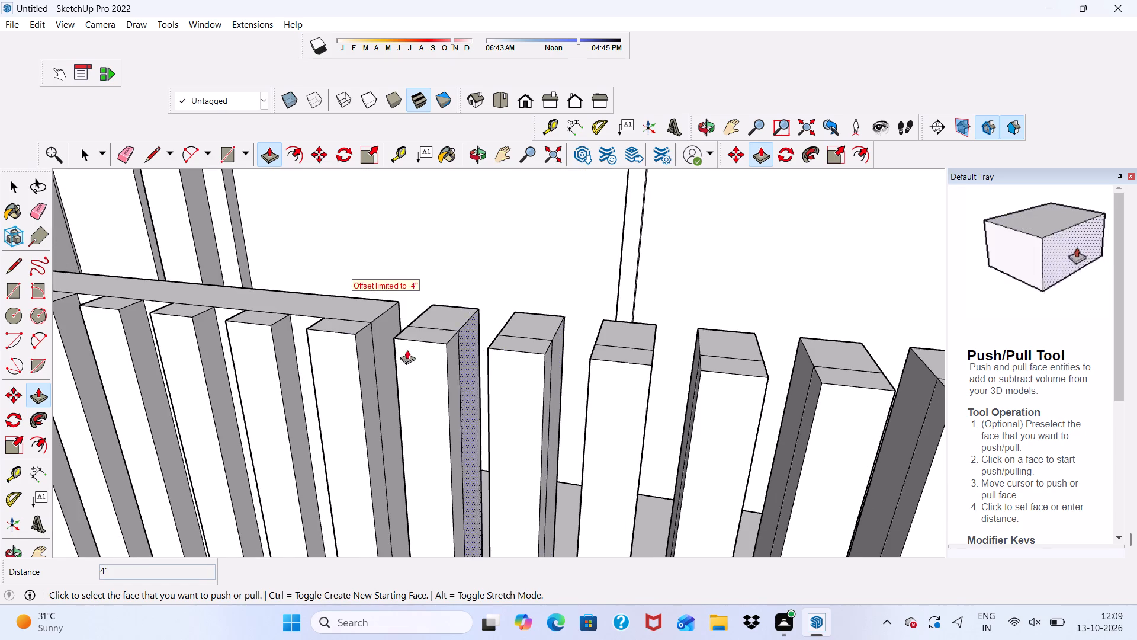
pyautogui.scroll(8, 272, 300)
pyautogui.moveTo(323, 359); pyautogui.dragTo(389, 287)
# Open the following three gaps in the front railing by pushing the flat strips between slats inward 4".
pyautogui.scroll(-3, 381, 319)
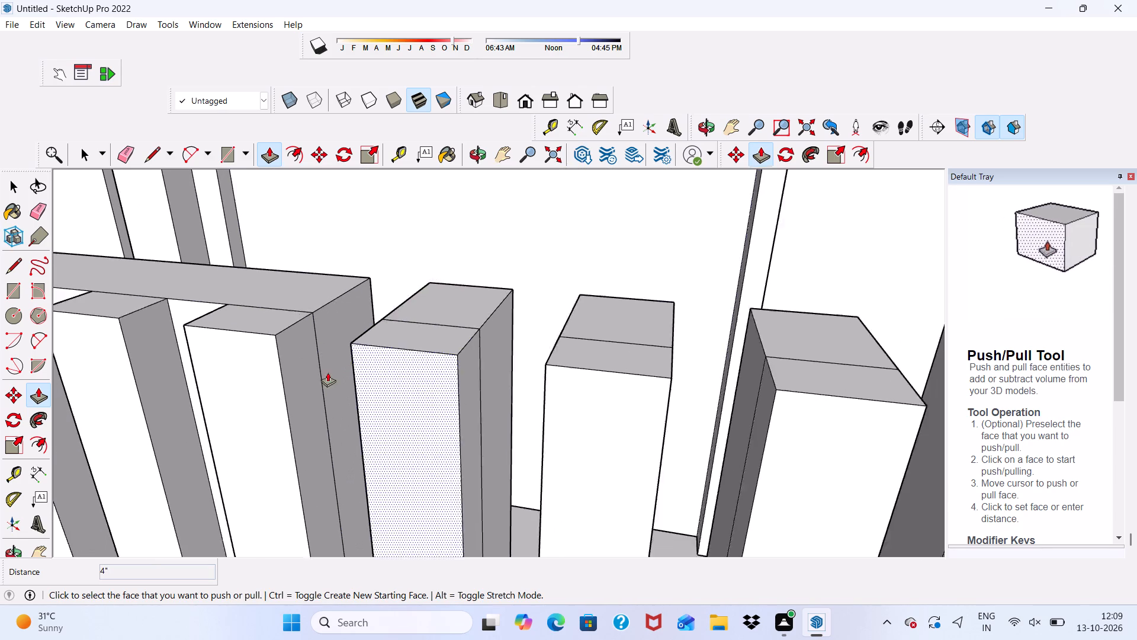
pyautogui.scroll(-1, 327, 372)
pyautogui.scroll(4, 191, 352)
pyautogui.moveTo(214, 319); pyautogui.dragTo(279, 275)
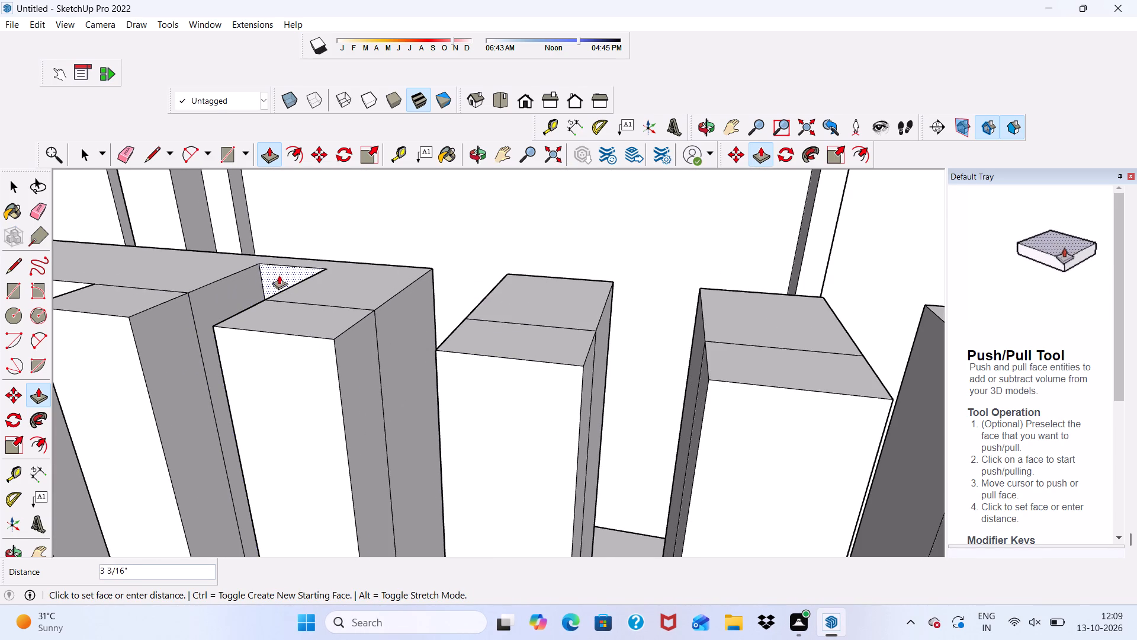
pyautogui.moveTo(279, 275); pyautogui.dragTo(313, 265)
pyautogui.scroll(-16, 329, 290)
pyautogui.scroll(6, 297, 335)
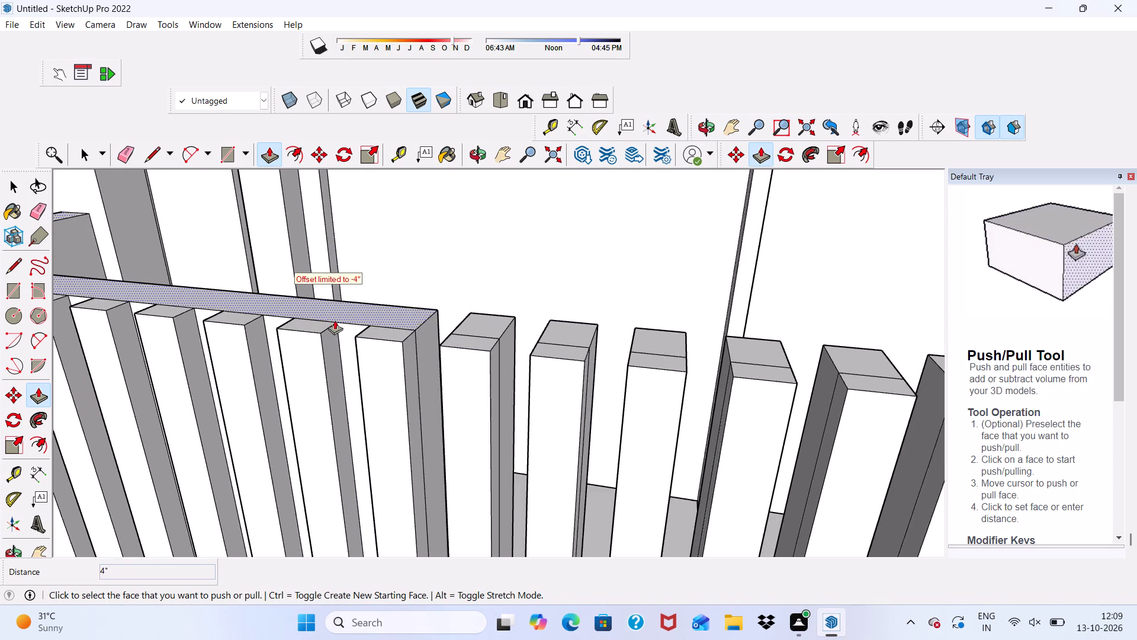
pyautogui.scroll(4, 335, 320)
pyautogui.moveTo(355, 346); pyautogui.dragTo(399, 296)
pyautogui.scroll(3, 210, 345)
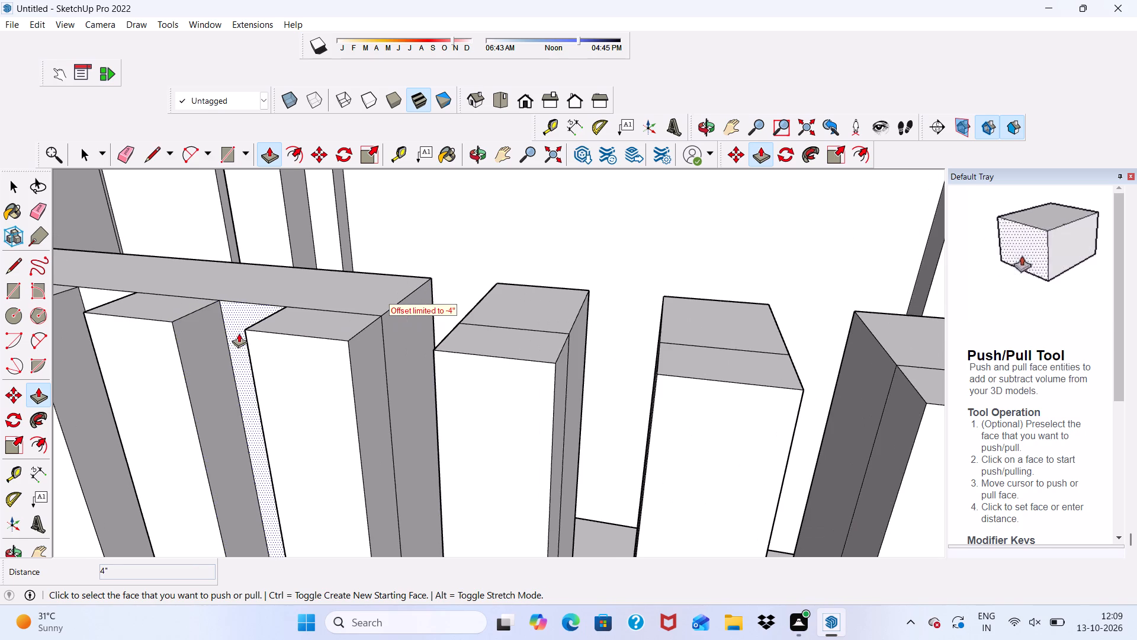
pyautogui.moveTo(240, 332); pyautogui.dragTo(352, 281)
# Push/Pull another three flat strips between slats inward by 4" to cut through the railing.
pyautogui.scroll(-5, 391, 332)
pyautogui.scroll(2, 216, 341)
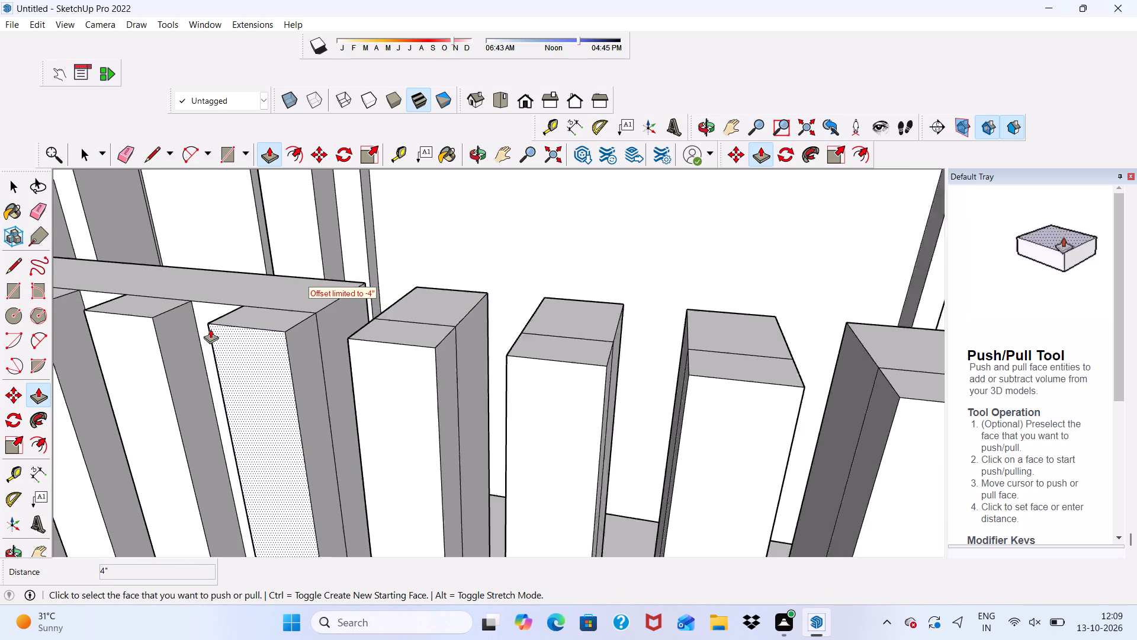
pyautogui.scroll(6, 210, 329)
pyautogui.moveTo(205, 317); pyautogui.dragTo(336, 260)
pyautogui.scroll(-5, 367, 304)
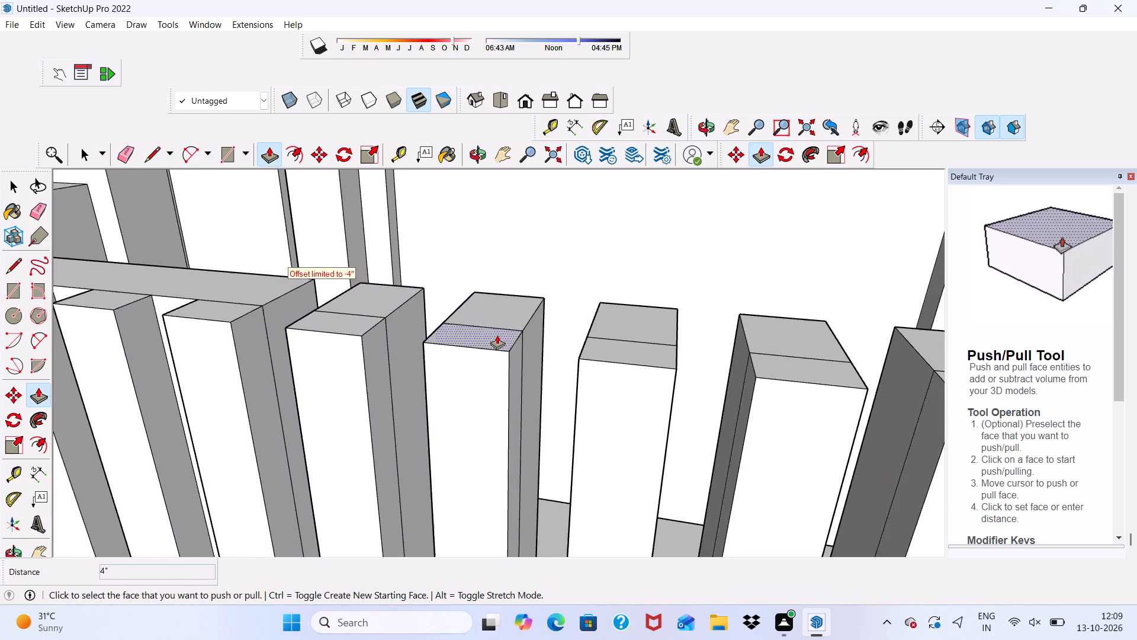
pyautogui.scroll(-5, 497, 335)
pyautogui.scroll(-3, 573, 347)
pyautogui.scroll(16, 311, 326)
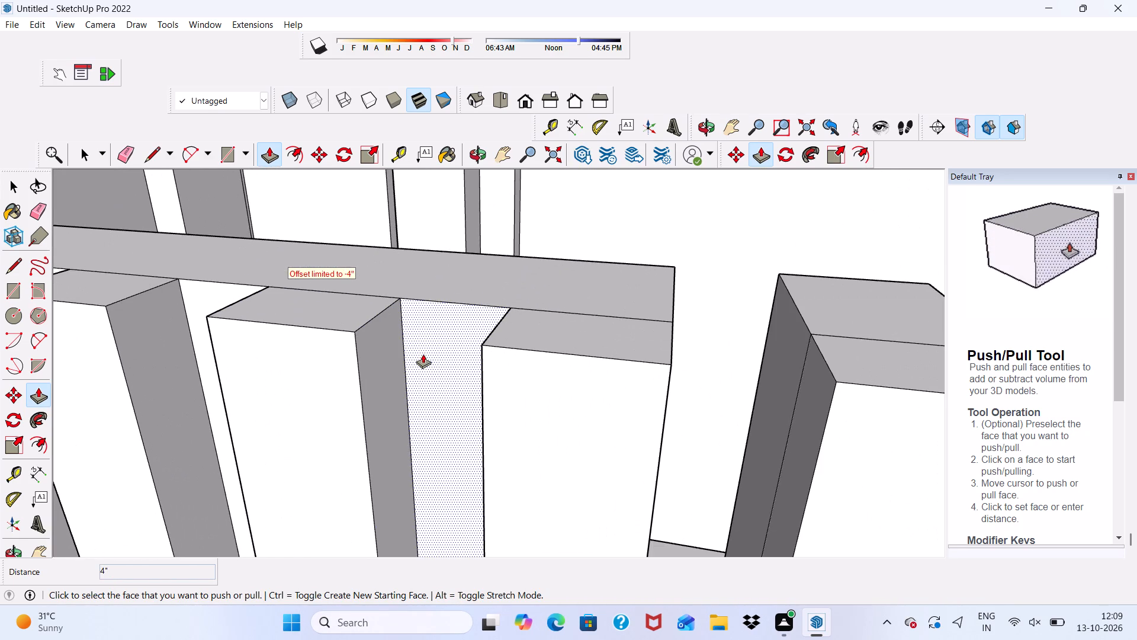
pyautogui.moveTo(429, 357); pyautogui.dragTo(485, 280)
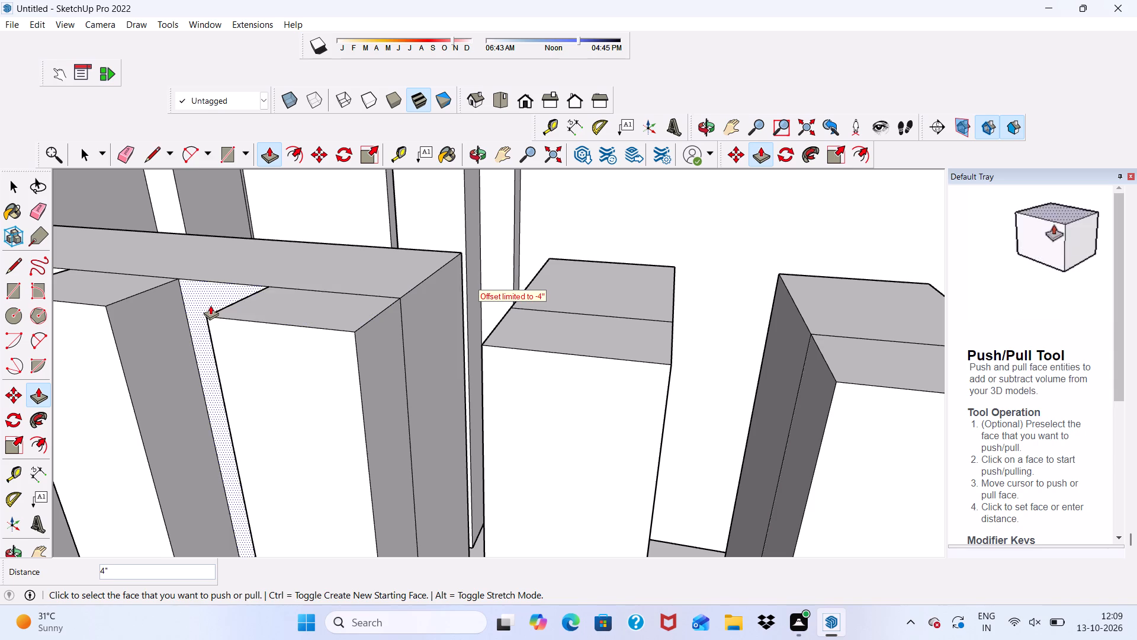
pyautogui.moveTo(210, 305); pyautogui.dragTo(343, 244)
# Push/Pull the next three flat strips near the railing's far corner inward by 4" to open the gaps.
pyautogui.scroll(-13, 367, 284)
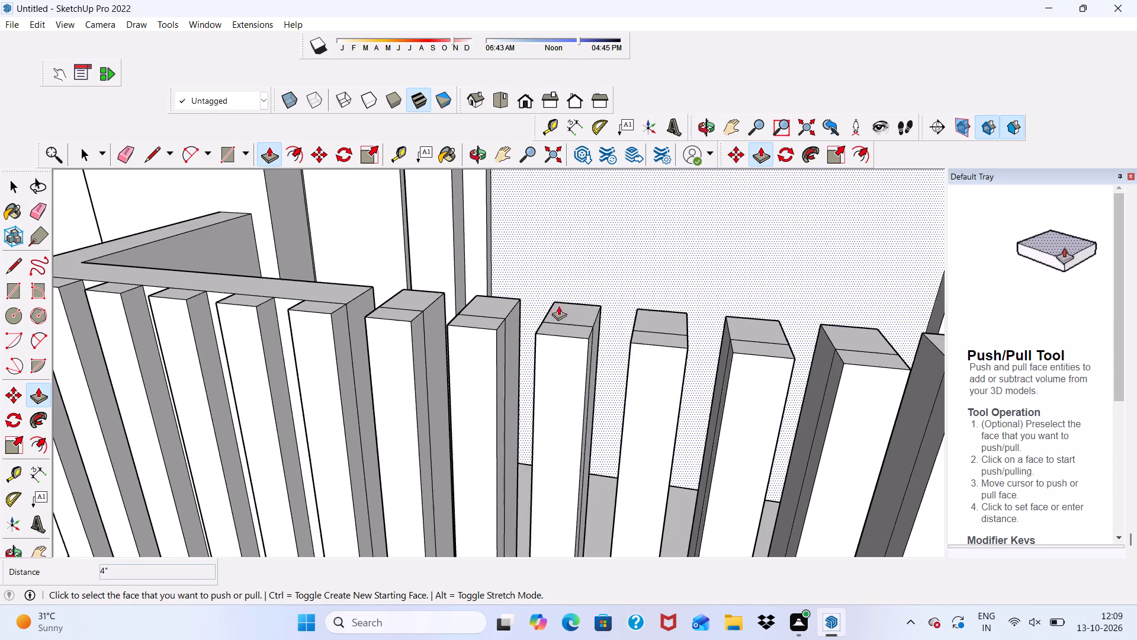
pyautogui.scroll(-2, 558, 306)
pyautogui.scroll(4, 168, 321)
pyautogui.scroll(4, 494, 326)
pyautogui.moveTo(499, 332); pyautogui.dragTo(522, 297)
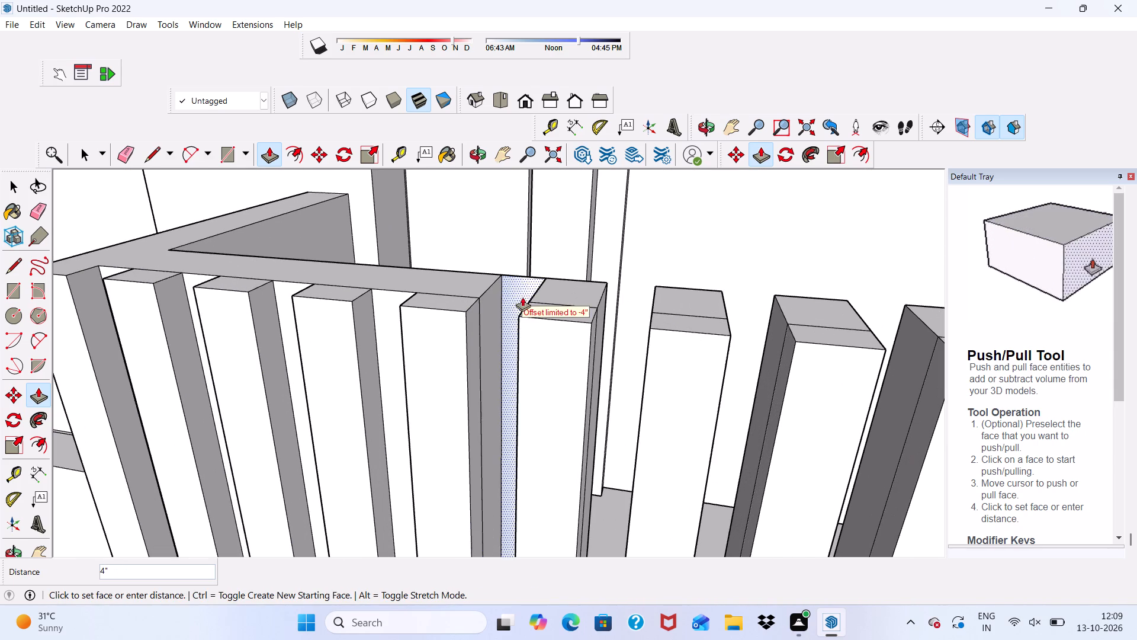
pyautogui.moveTo(522, 297); pyautogui.dragTo(526, 283)
pyautogui.moveTo(394, 321); pyautogui.dragTo(432, 273)
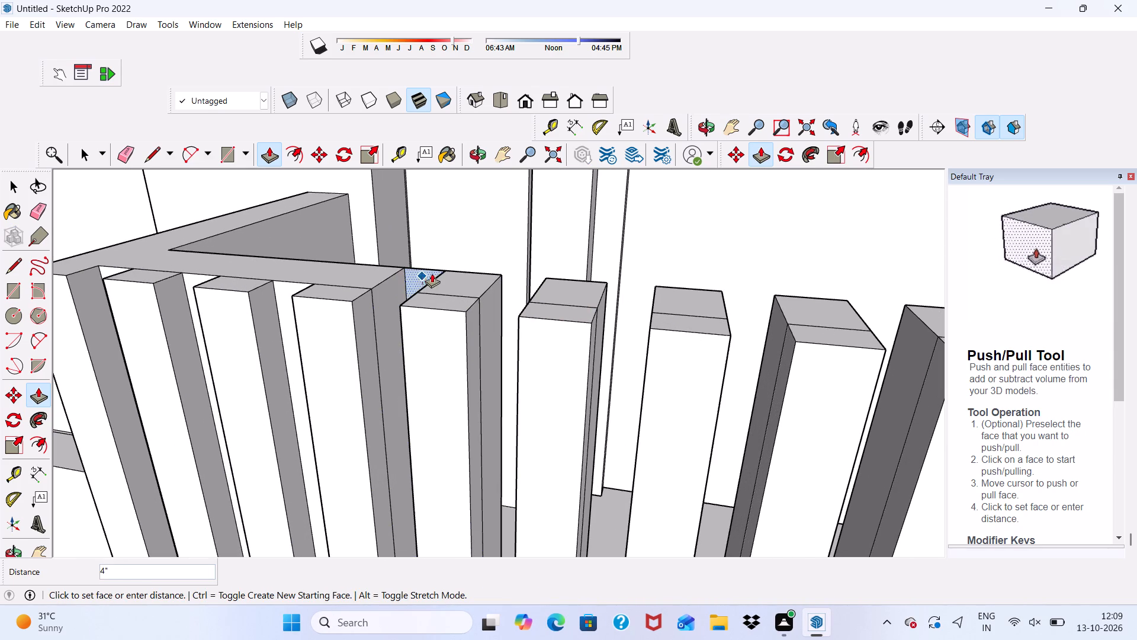
pyautogui.moveTo(432, 273); pyautogui.dragTo(439, 273)
pyautogui.scroll(9, 269, 293)
pyautogui.moveTo(287, 302); pyautogui.dragTo(322, 268)
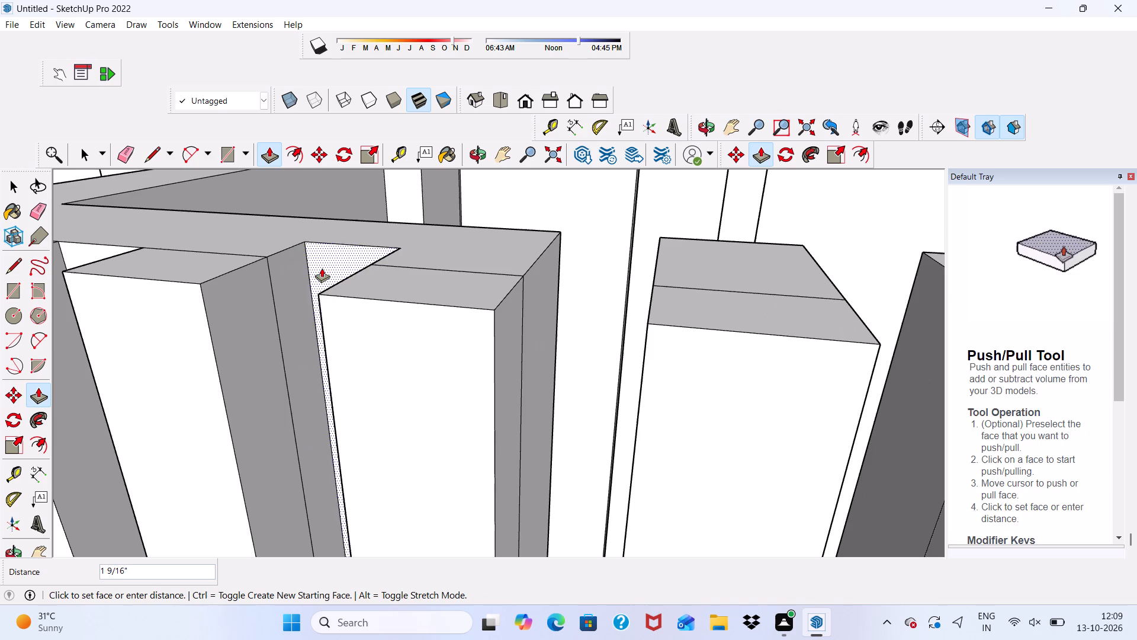
pyautogui.moveTo(322, 268); pyautogui.dragTo(387, 250)
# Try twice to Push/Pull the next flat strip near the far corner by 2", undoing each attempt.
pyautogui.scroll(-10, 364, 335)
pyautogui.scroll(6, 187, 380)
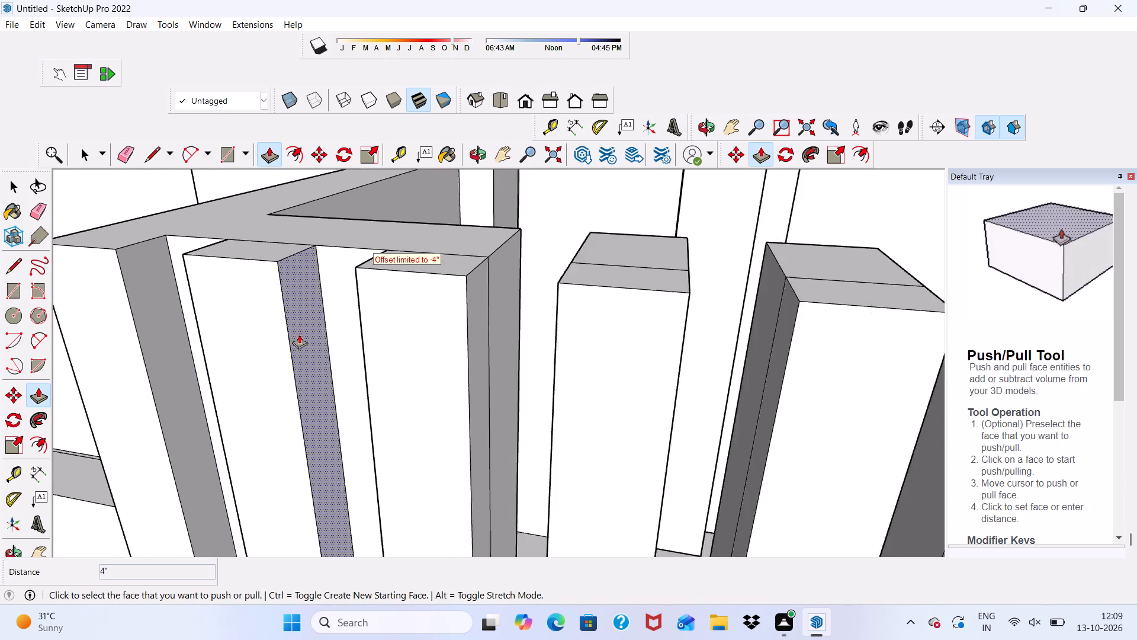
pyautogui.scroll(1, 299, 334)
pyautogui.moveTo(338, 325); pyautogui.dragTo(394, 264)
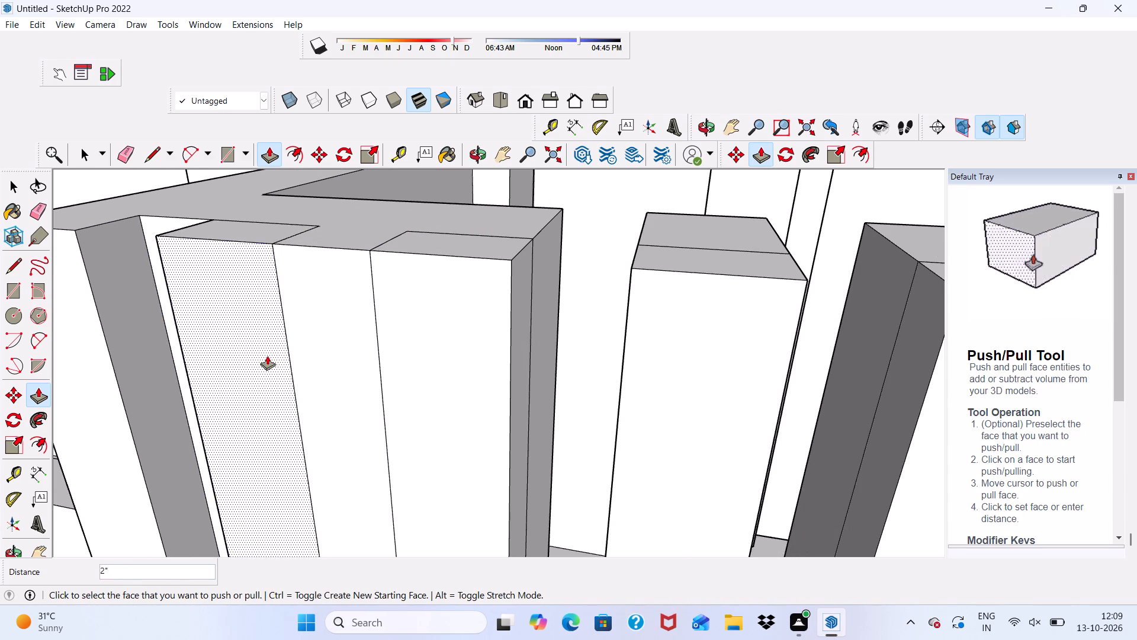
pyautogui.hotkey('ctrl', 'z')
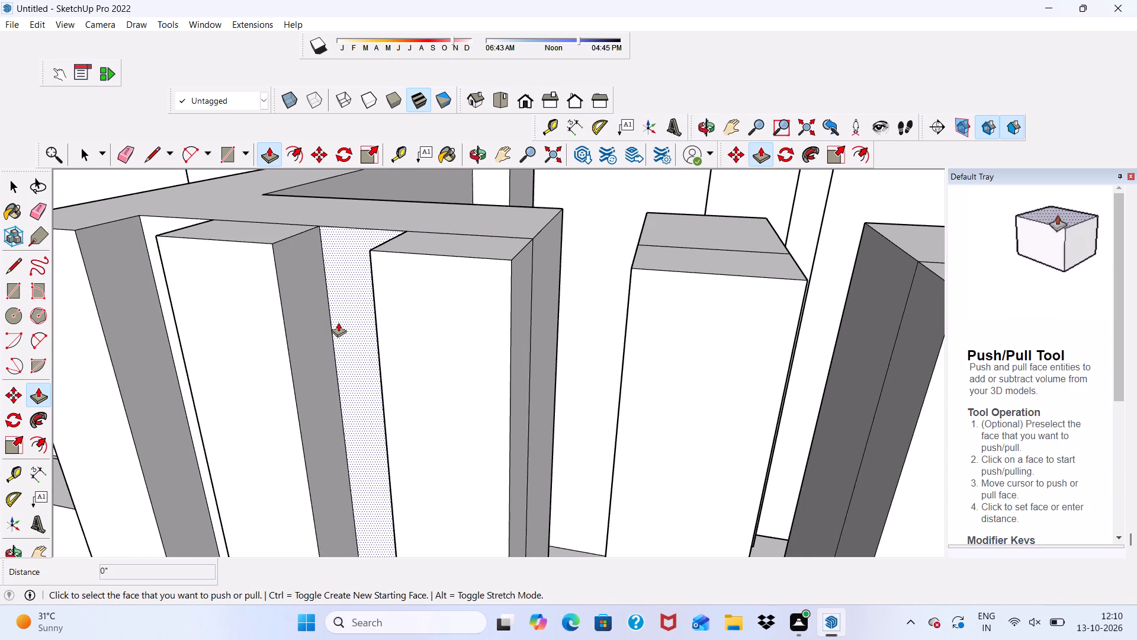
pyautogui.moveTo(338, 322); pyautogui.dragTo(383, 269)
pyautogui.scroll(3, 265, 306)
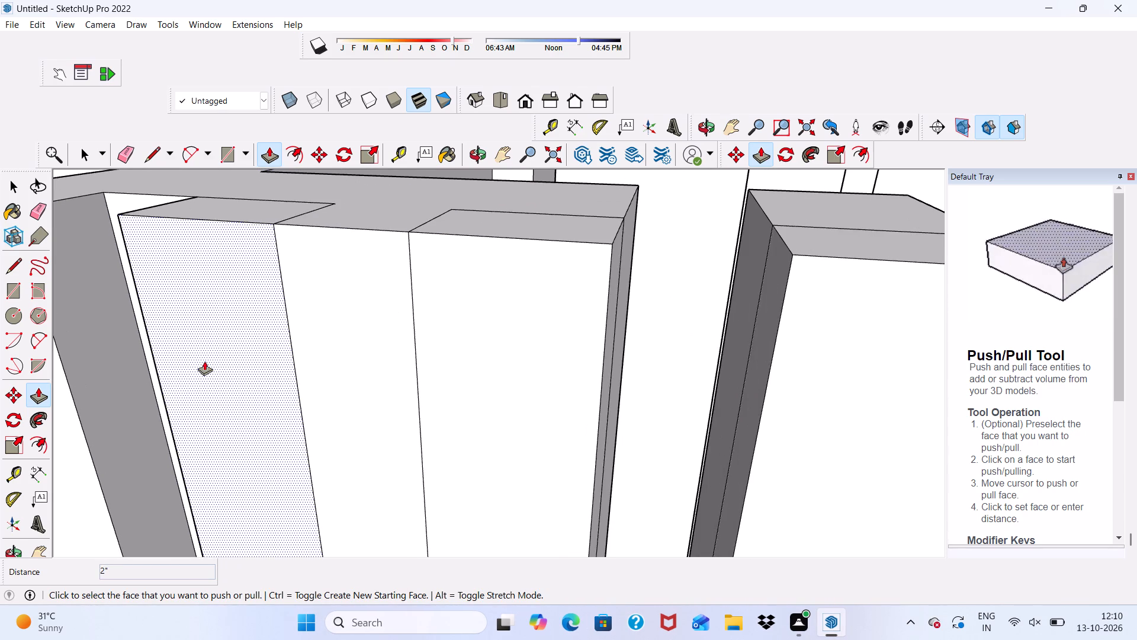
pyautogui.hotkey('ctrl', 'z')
# Push/Pull the last two flat strips at the railing's far corner inward by 4" to open the remaining gaps.
pyautogui.moveTo(371, 239); pyautogui.dragTo(436, 171)
pyautogui.scroll(-9, 341, 237)
pyautogui.moveTo(211, 231); pyautogui.dragTo(378, 228, button='middle')
pyautogui.scroll(4, 131, 377)
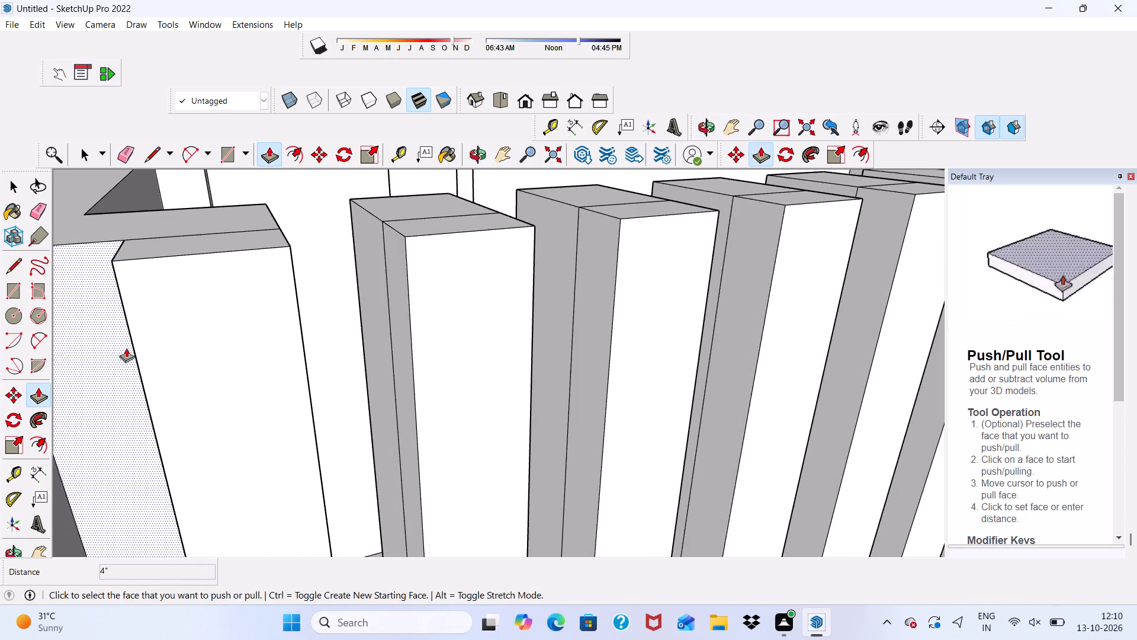
pyautogui.moveTo(73, 301); pyautogui.dragTo(98, 239)
# Examine the slatted balcony railing from the front and from a wider view of the facade.
pyautogui.scroll(-5, 117, 255)
pyautogui.scroll(-8, 208, 284)
pyautogui.moveTo(419, 268); pyautogui.dragTo(242, 201, button='middle')
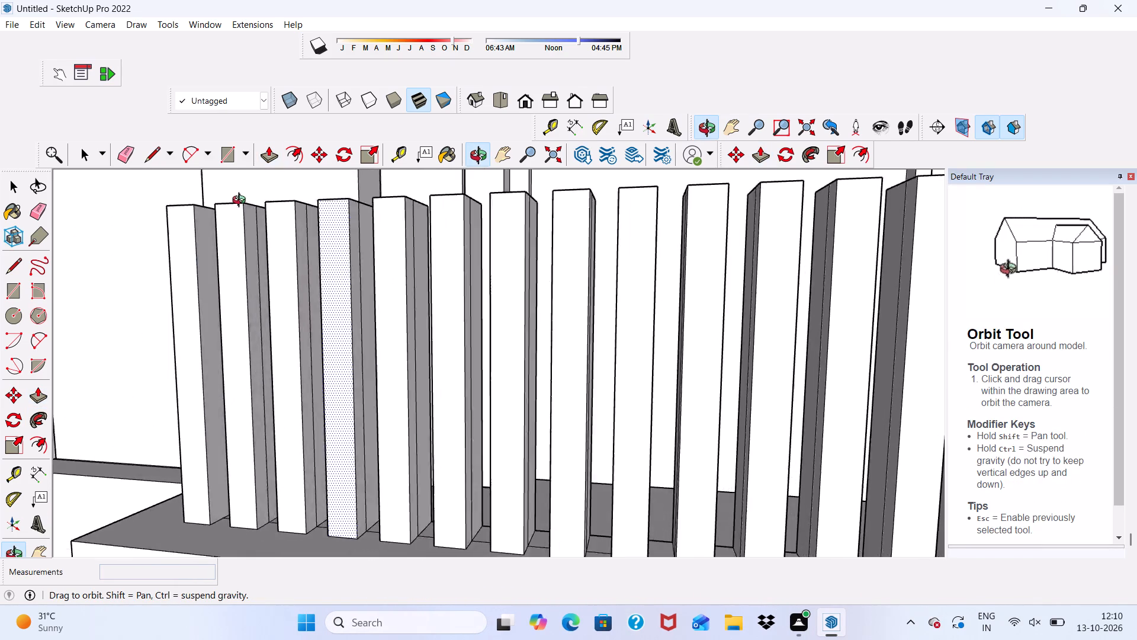
pyautogui.moveTo(242, 201); pyautogui.dragTo(105, 274, button='middle')
pyautogui.scroll(1, 105, 274)
pyautogui.scroll(-9, 109, 276)
pyautogui.moveTo(294, 279); pyautogui.dragTo(473, 189, button='middle')
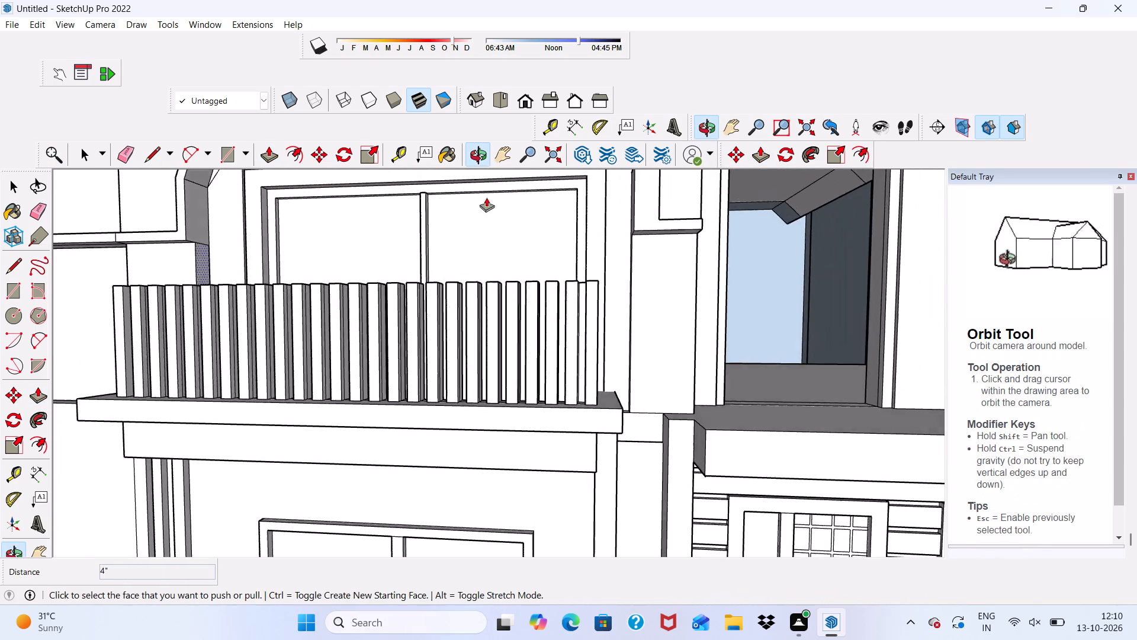
pyautogui.scroll(6, 507, 217)
pyautogui.scroll(-2, 560, 289)
pyautogui.scroll(-6, 440, 302)
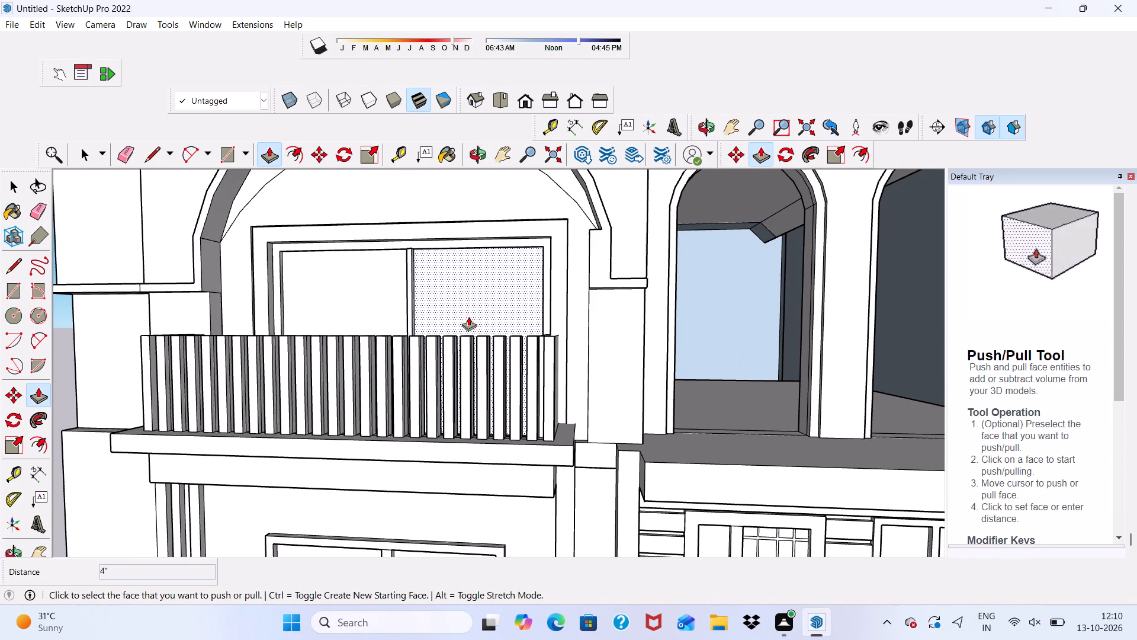
# Delete the narrow leftover face and its top edge between the end slat's neighbour and the balcony's side wall.
pyautogui.press('space')
pyautogui.scroll(6, 506, 404)
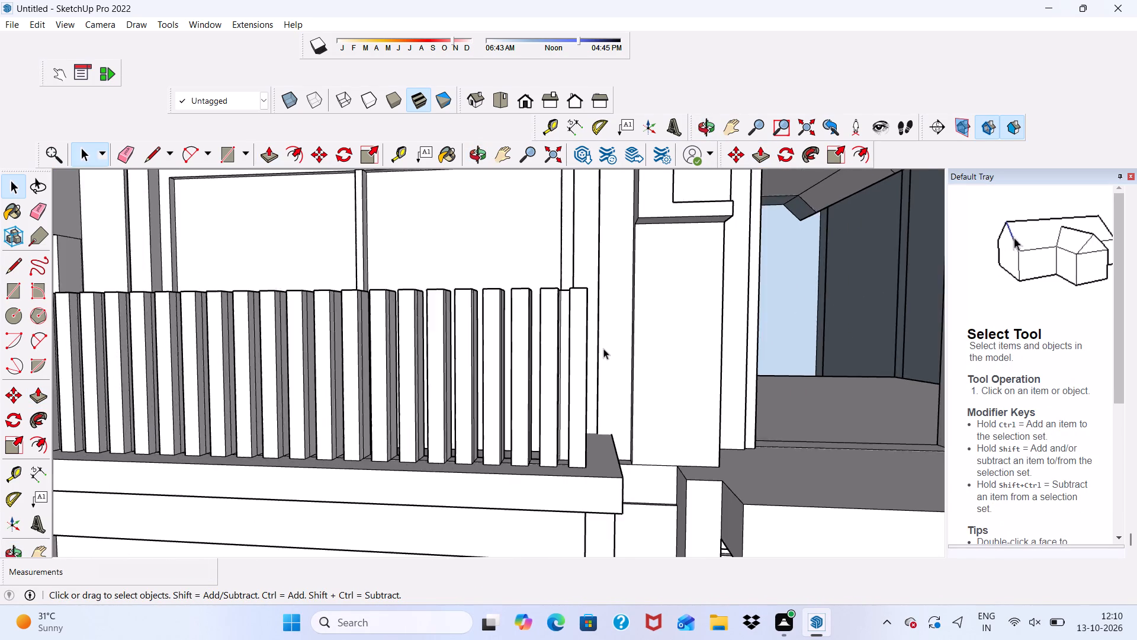
pyautogui.scroll(5, 603, 348)
pyautogui.moveTo(590, 347); pyautogui.dragTo(420, 484, button='middle')
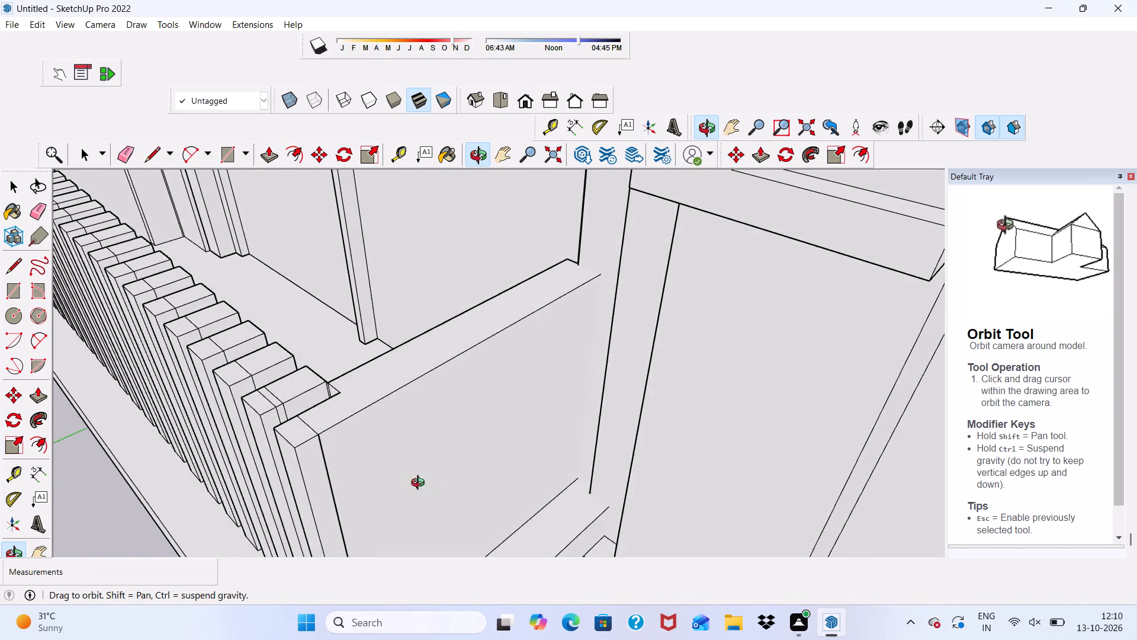
pyautogui.moveTo(420, 484); pyautogui.dragTo(429, 490, button='middle')
pyautogui.scroll(6, 356, 450)
pyautogui.scroll(5, 272, 386)
pyautogui.moveTo(352, 364); pyautogui.dragTo(438, 343, button='middle')
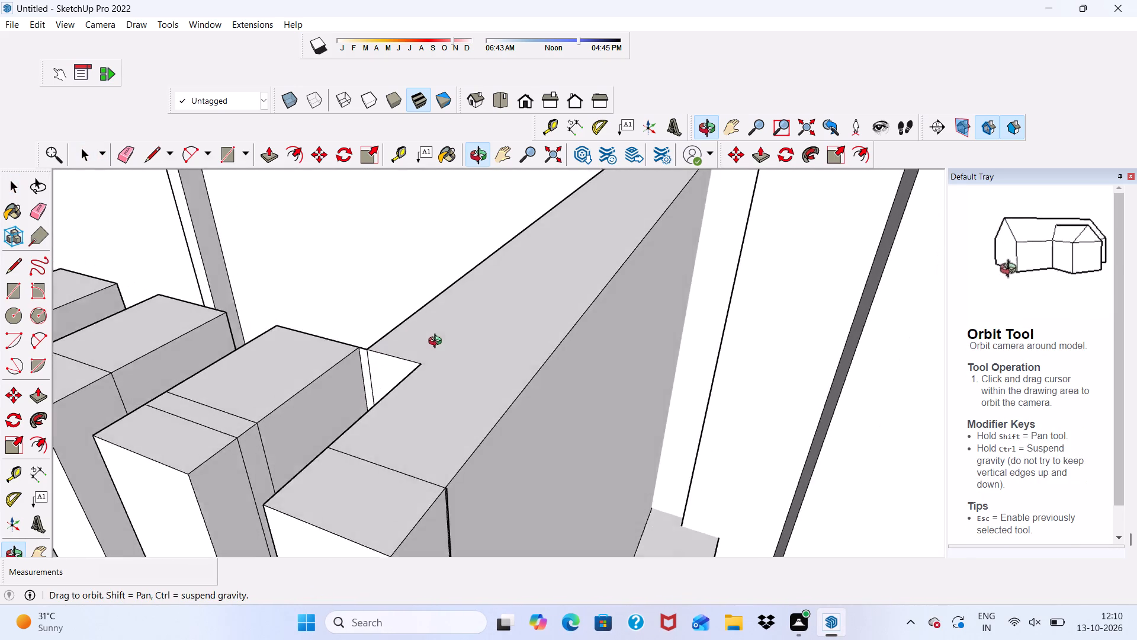
pyautogui.moveTo(438, 343); pyautogui.dragTo(442, 361, button='middle')
pyautogui.scroll(11, 391, 368)
pyautogui.click(377, 357)
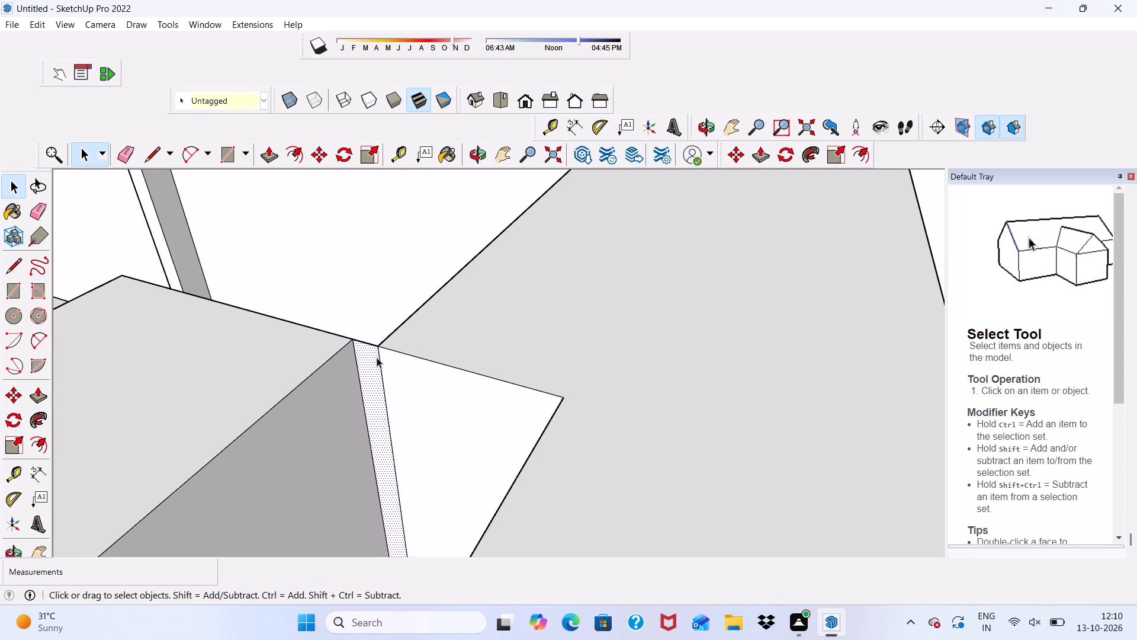
pyautogui.press('Delete')
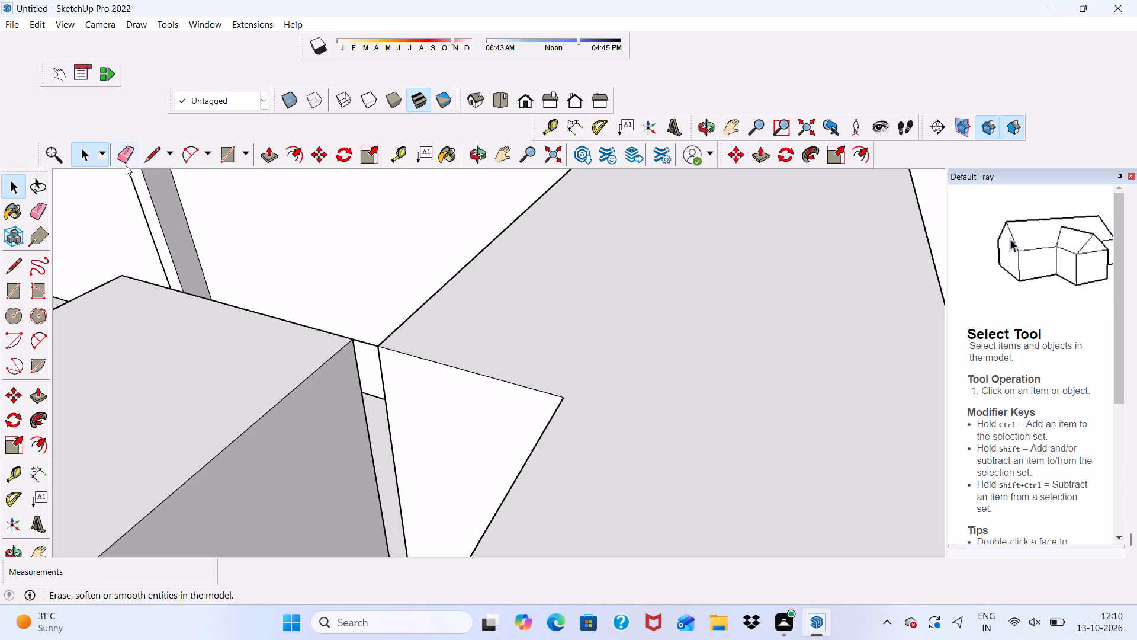
pyautogui.click(124, 149)
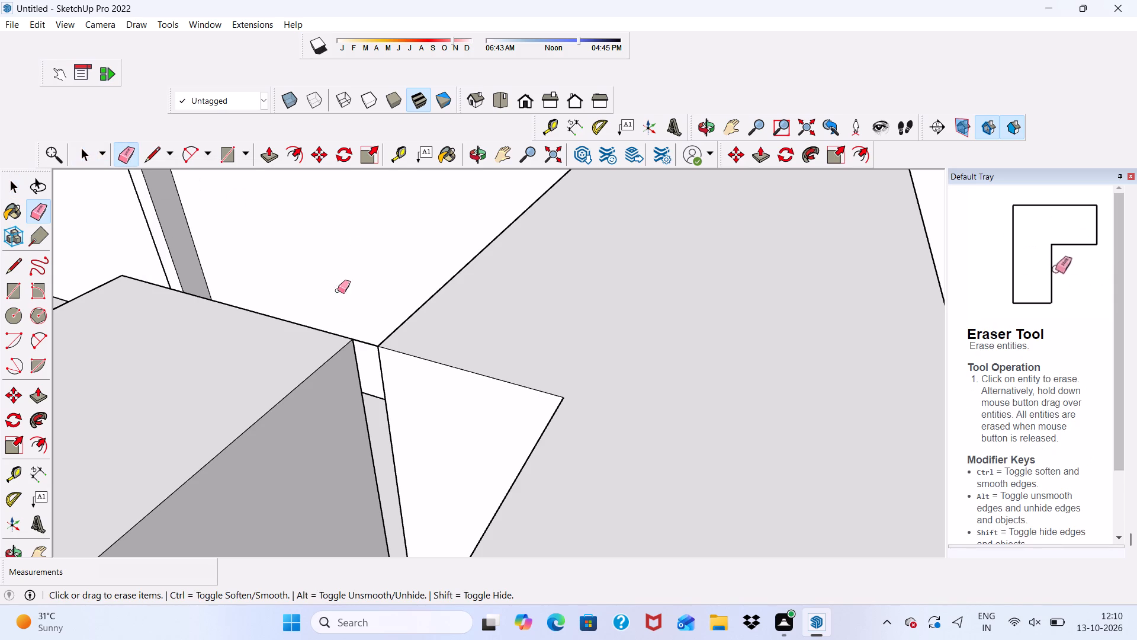
pyautogui.click(364, 343)
# Erase the leftover dividing edges on the top and sides of the end slat and its neighbour beside the balcony's side wall.
pyautogui.scroll(-13, 345, 287)
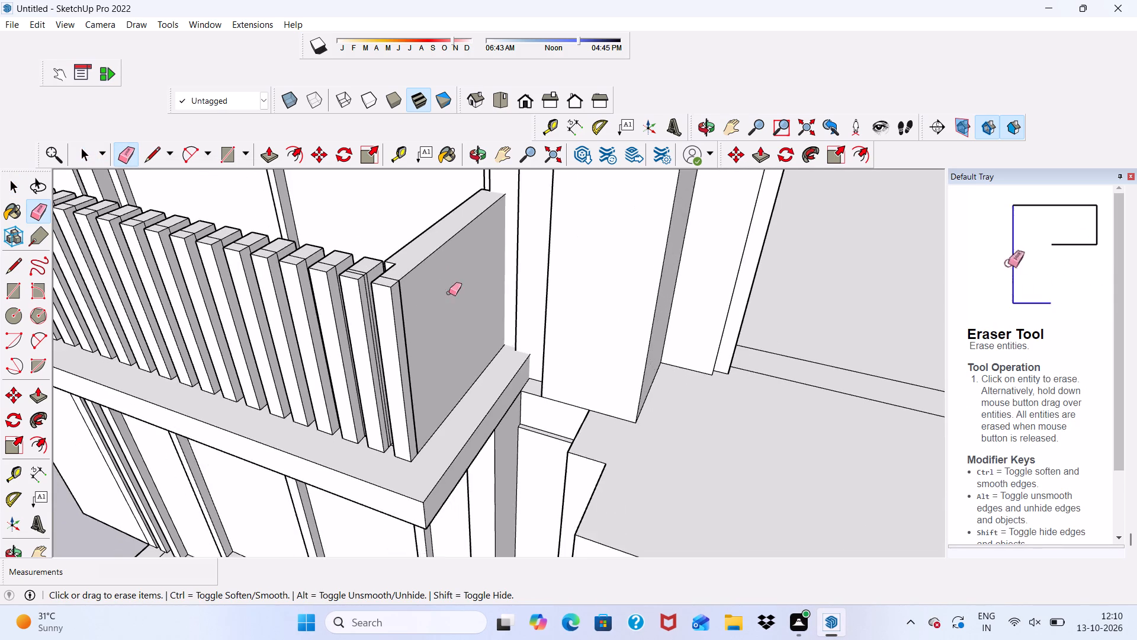
pyautogui.moveTo(447, 295); pyautogui.dragTo(400, 372, button='middle')
pyautogui.scroll(14, 274, 341)
pyautogui.moveTo(317, 379); pyautogui.dragTo(304, 402)
pyautogui.click(323, 380)
pyautogui.moveTo(344, 405); pyautogui.dragTo(335, 425)
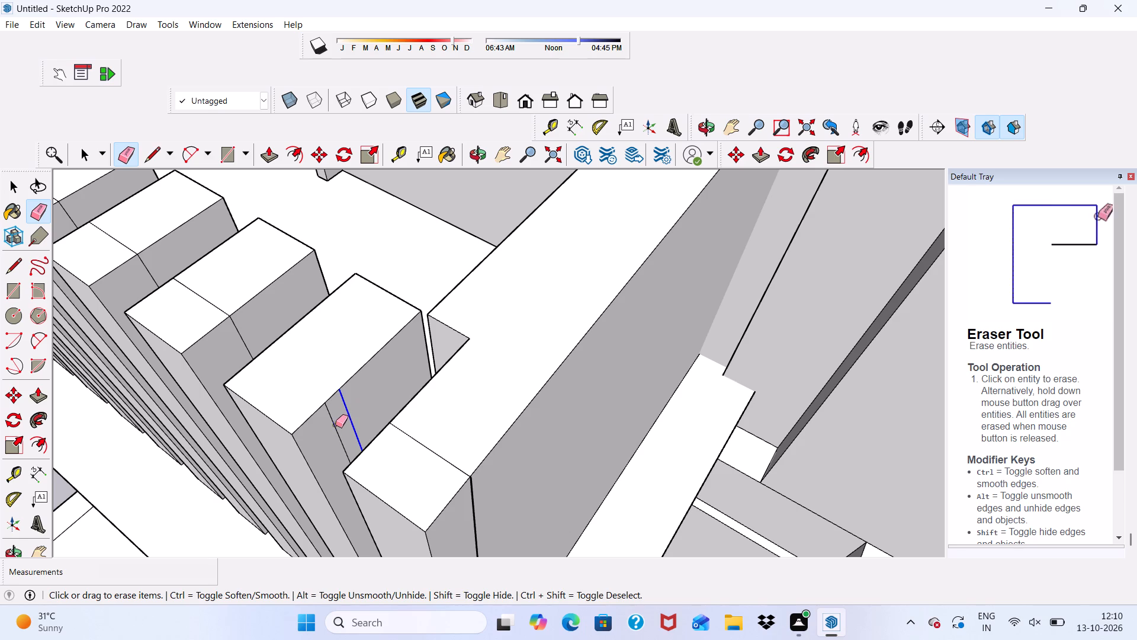
pyautogui.moveTo(335, 425); pyautogui.dragTo(339, 428)
pyautogui.moveTo(433, 428); pyautogui.dragTo(422, 460)
pyautogui.click(474, 491)
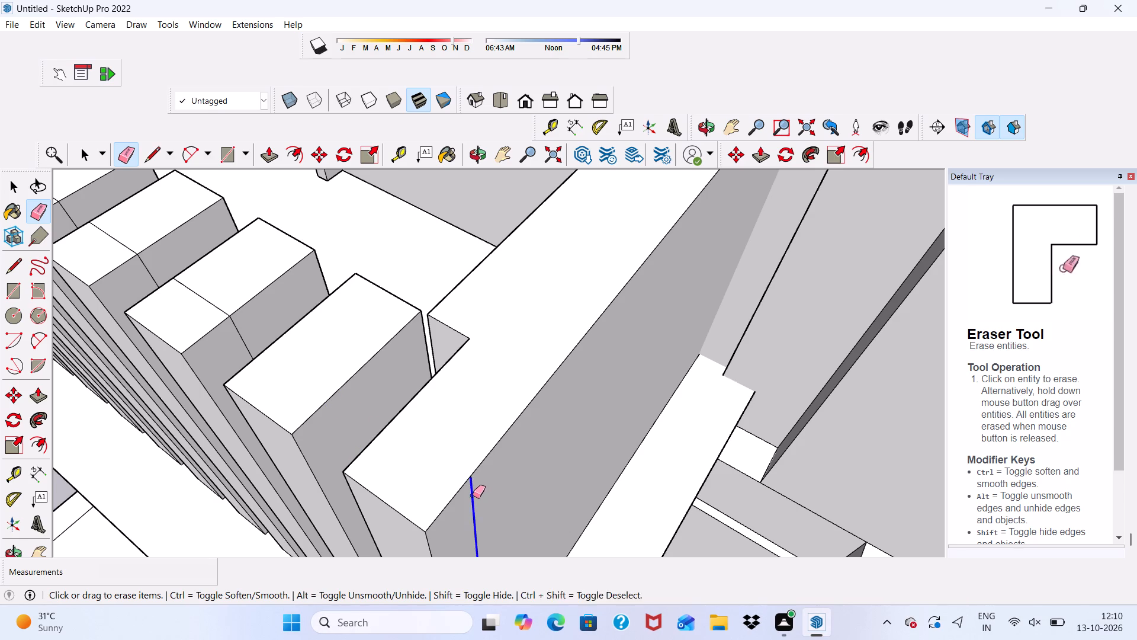
# Erase the leftover dividing edges across the tops and down the sides of the next three slats along the railing.
pyautogui.scroll(3, 185, 267)
pyautogui.moveTo(207, 285); pyautogui.dragTo(191, 327)
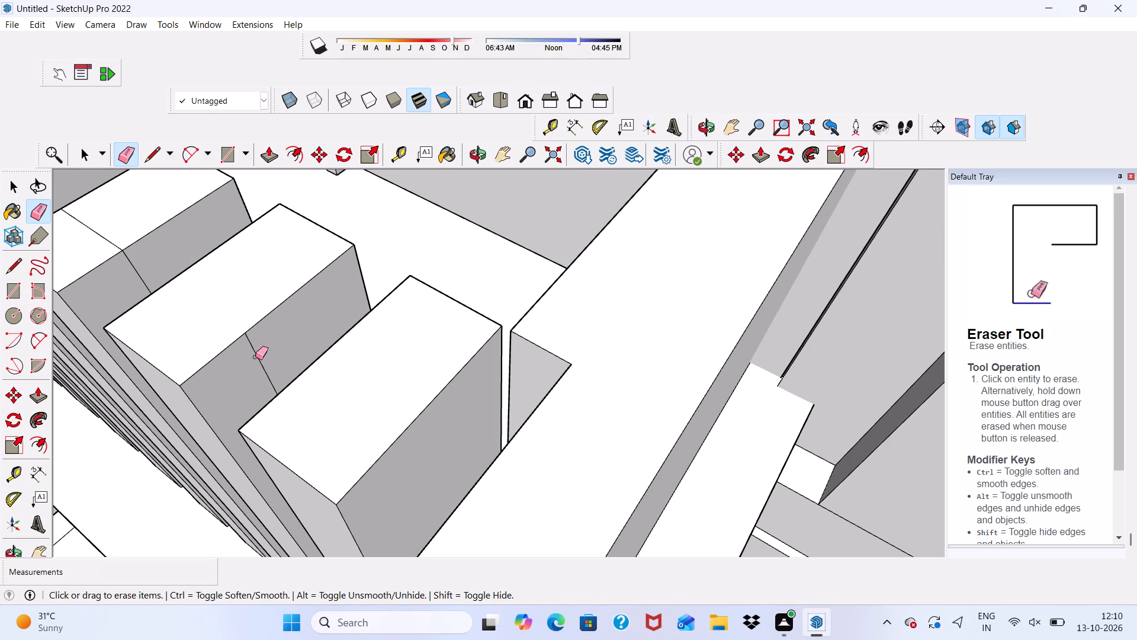
pyautogui.moveTo(255, 357); pyautogui.dragTo(272, 351)
pyautogui.scroll(-14, 240, 296)
pyautogui.scroll(12, 287, 273)
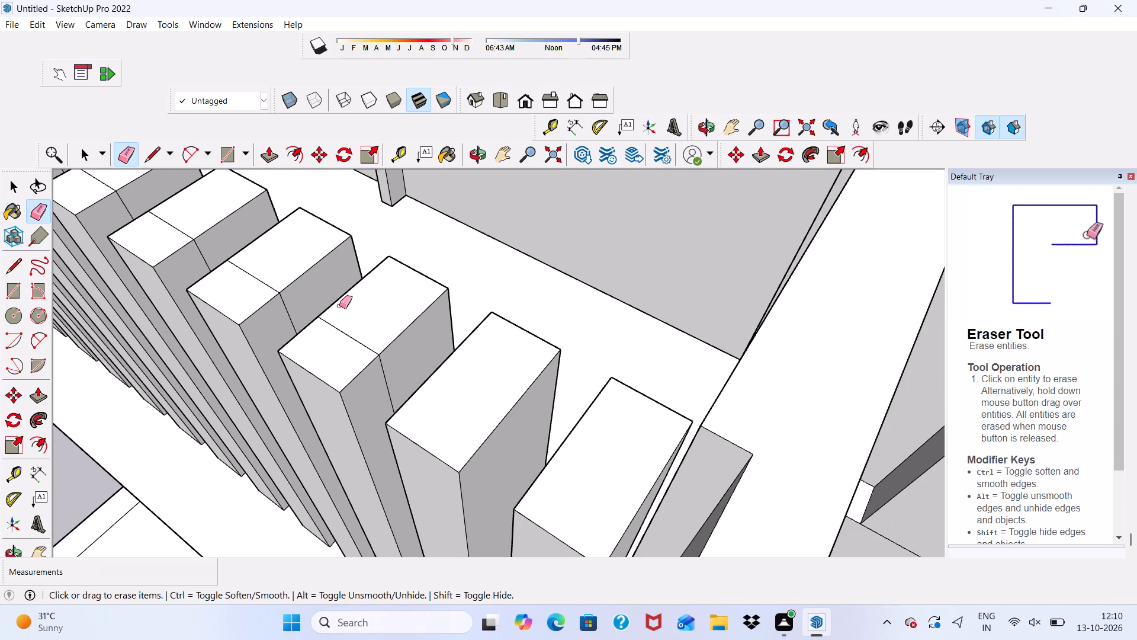
pyautogui.moveTo(352, 332); pyautogui.dragTo(347, 348)
pyautogui.moveTo(381, 370); pyautogui.dragTo(380, 375)
pyautogui.moveTo(249, 274); pyautogui.dragTo(254, 292)
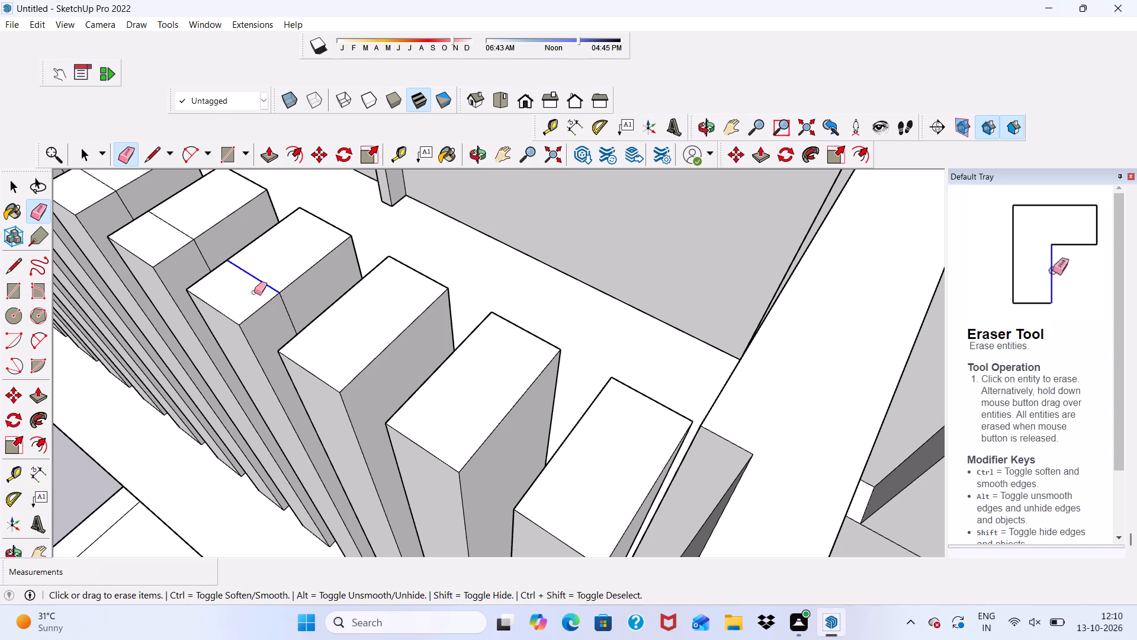
pyautogui.moveTo(254, 292); pyautogui.dragTo(260, 302)
pyautogui.moveTo(286, 313); pyautogui.dragTo(294, 312)
# Erase the leftover top and side dividing edges on the following four slats of the balcony railing.
pyautogui.scroll(-7, 248, 243)
pyautogui.scroll(-13, 400, 340)
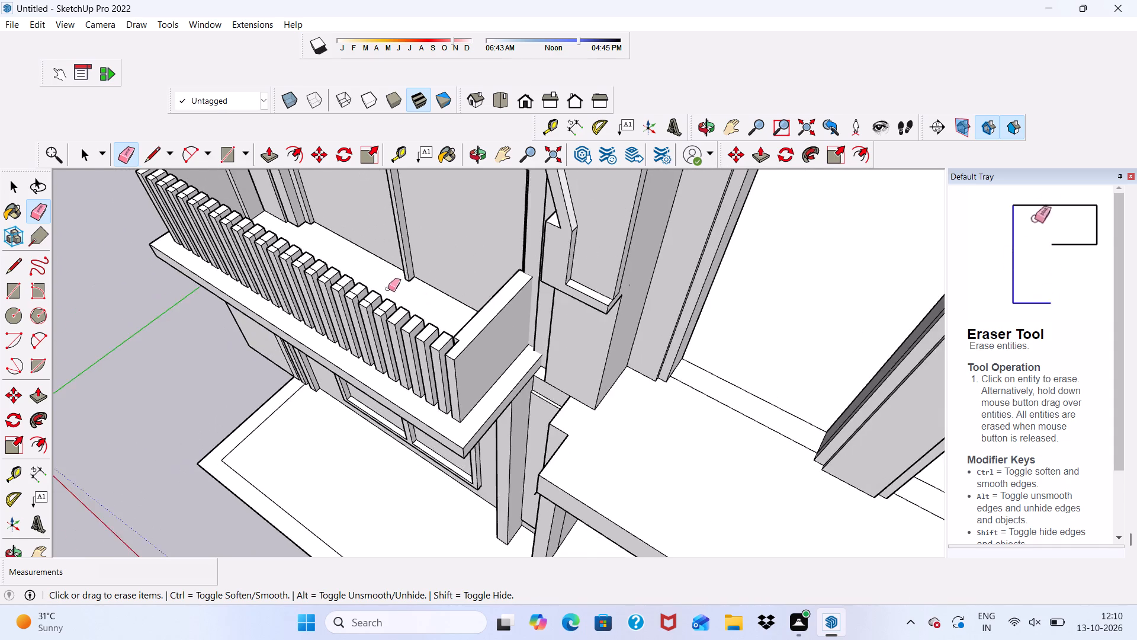
pyautogui.scroll(7, 319, 253)
pyautogui.scroll(6, 486, 452)
pyautogui.scroll(-6, 535, 447)
pyautogui.click(558, 440)
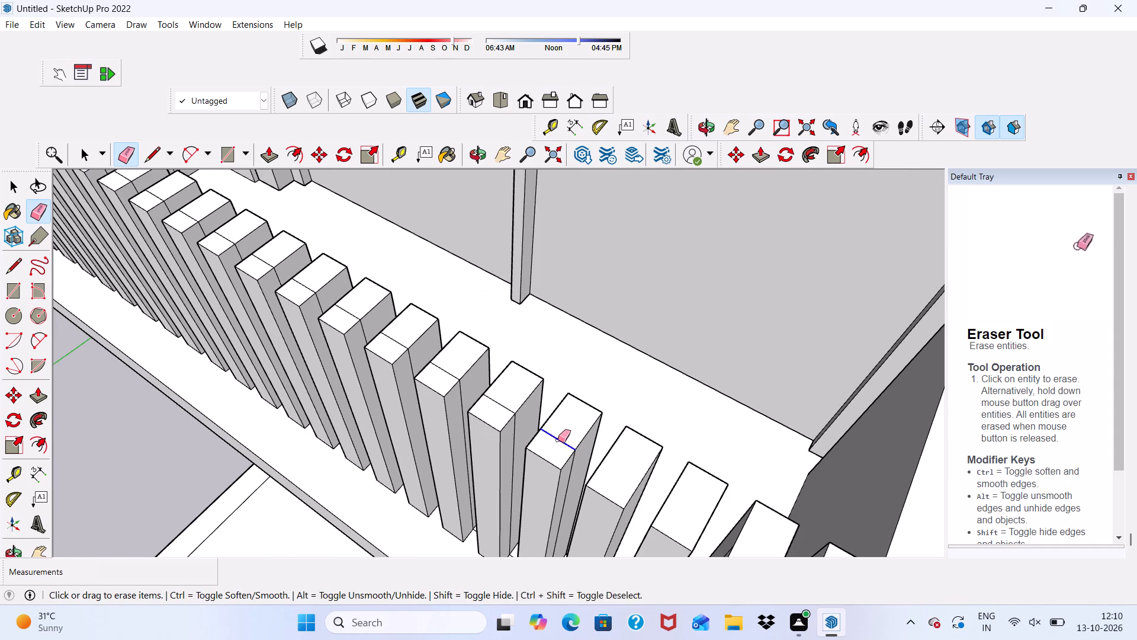
pyautogui.click(569, 465)
pyautogui.click(576, 463)
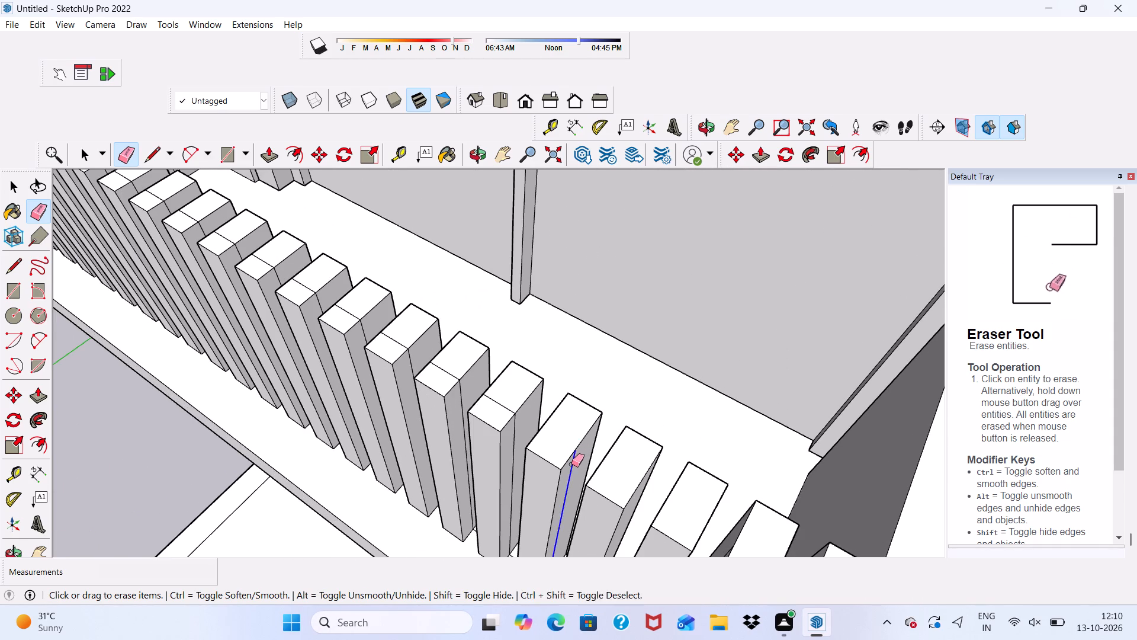
pyautogui.scroll(5, 460, 392)
pyautogui.click(532, 420)
pyautogui.click(560, 455)
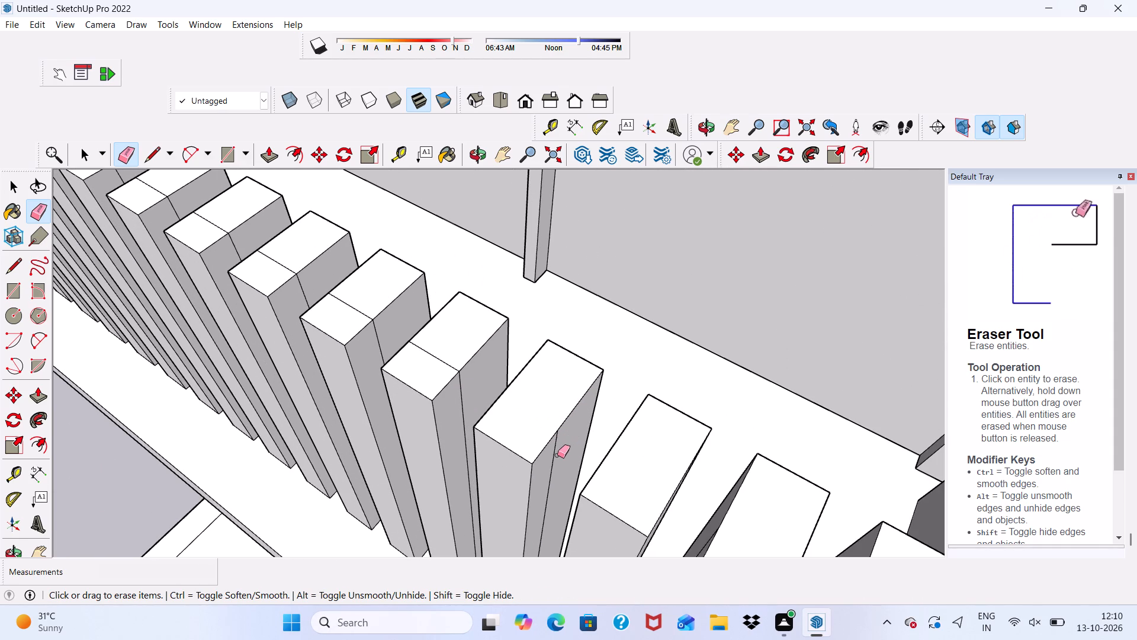
pyautogui.moveTo(431, 350); pyautogui.dragTo(410, 352)
pyautogui.click(463, 391)
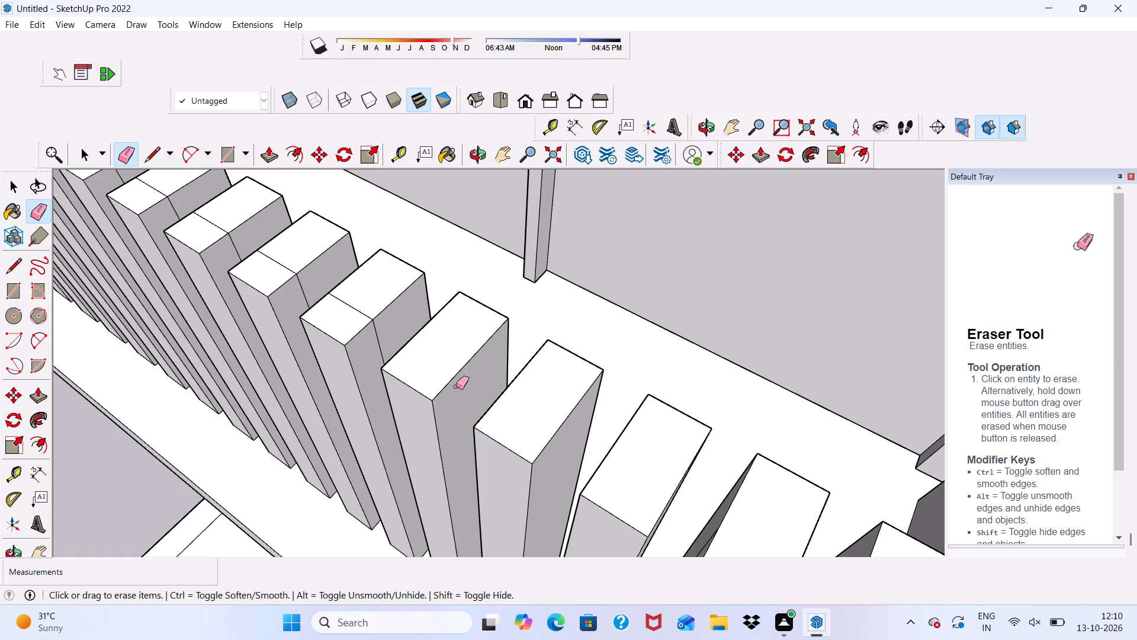
pyautogui.click(343, 296)
pyautogui.moveTo(383, 337); pyautogui.dragTo(378, 340)
# Erase the top and side dividing edges on three more slats, continuing along the railing from the cleaned ones.
pyautogui.scroll(-7, 400, 289)
pyautogui.scroll(-12, 469, 281)
pyautogui.scroll(7, 477, 307)
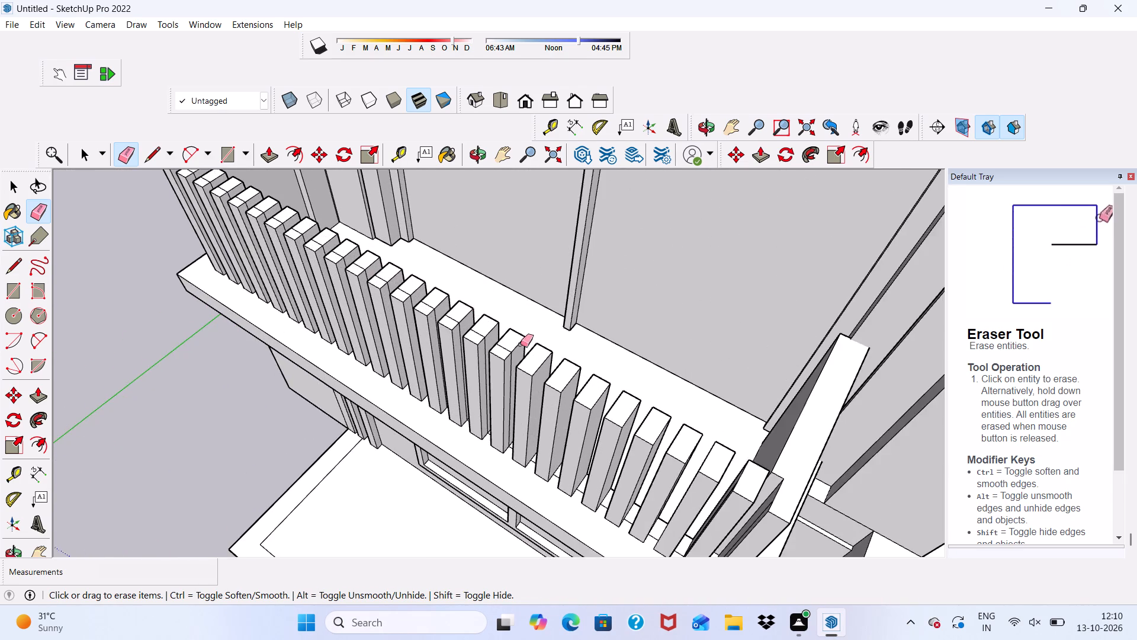
pyautogui.scroll(15, 522, 349)
pyautogui.scroll(-1, 501, 349)
pyautogui.moveTo(525, 329); pyautogui.dragTo(522, 337)
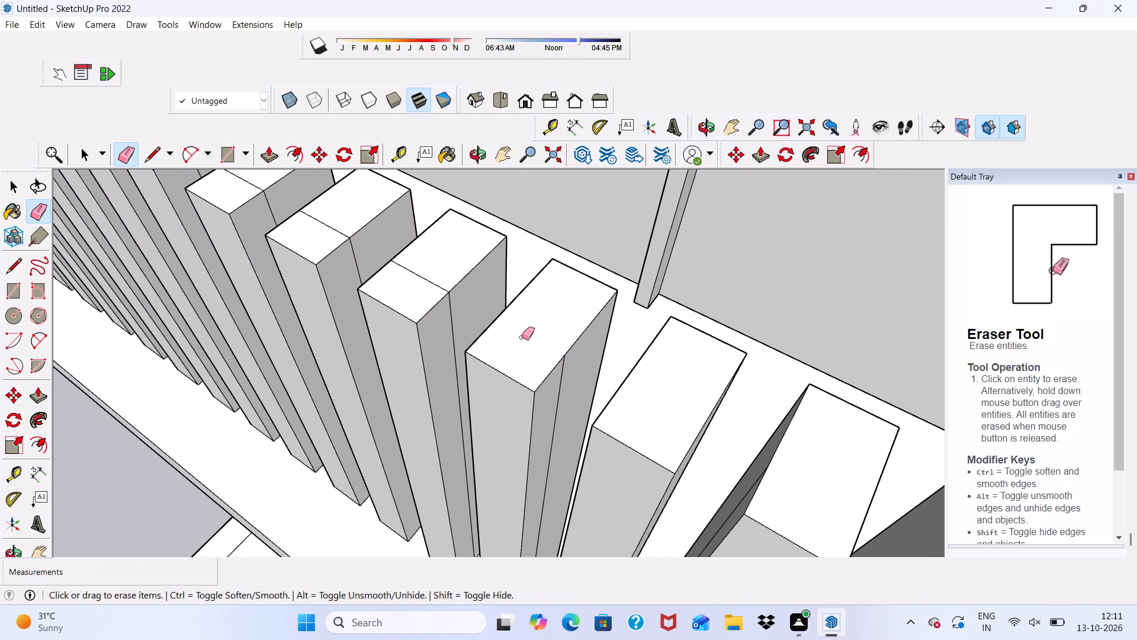
pyautogui.click(557, 381)
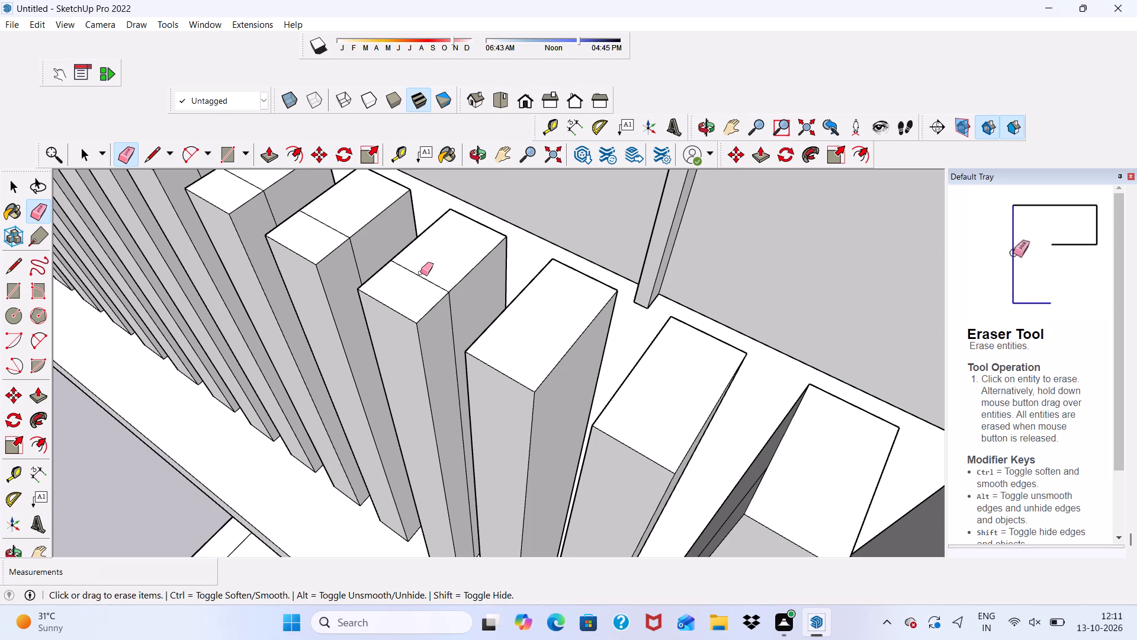
pyautogui.moveTo(420, 273); pyautogui.dragTo(419, 284)
pyautogui.click(451, 313)
pyautogui.moveTo(327, 223); pyautogui.dragTo(325, 236)
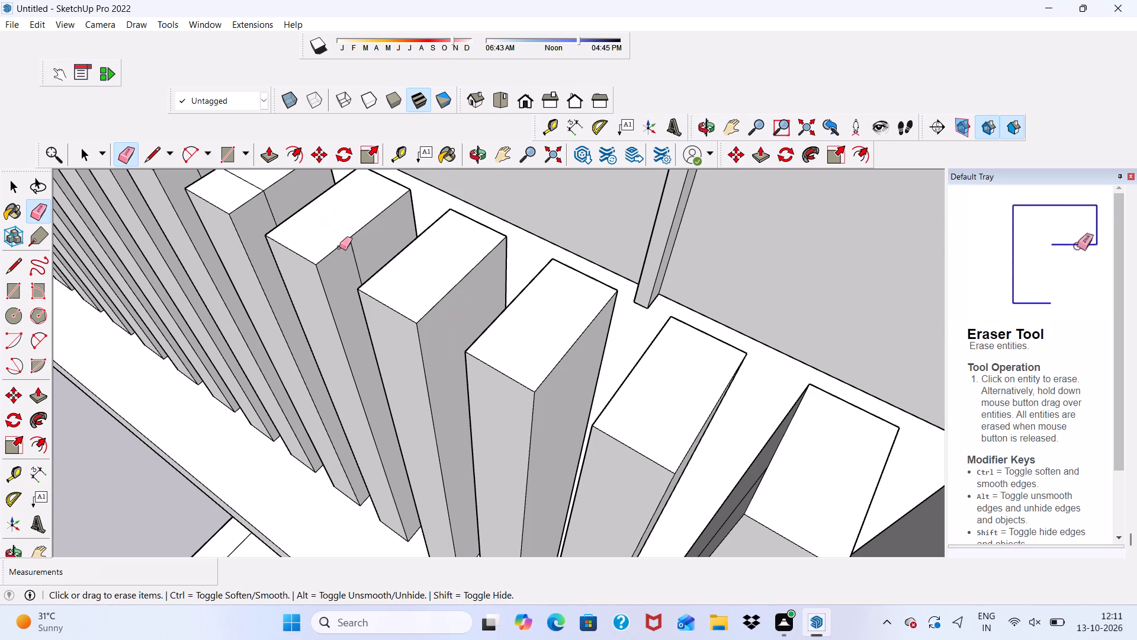
pyautogui.click(352, 255)
pyautogui.moveTo(359, 252); pyautogui.dragTo(351, 262)
# Erase the dividing edges on the top and side faces of the next two slats near the middle of the railing.
pyautogui.scroll(-5, 347, 256)
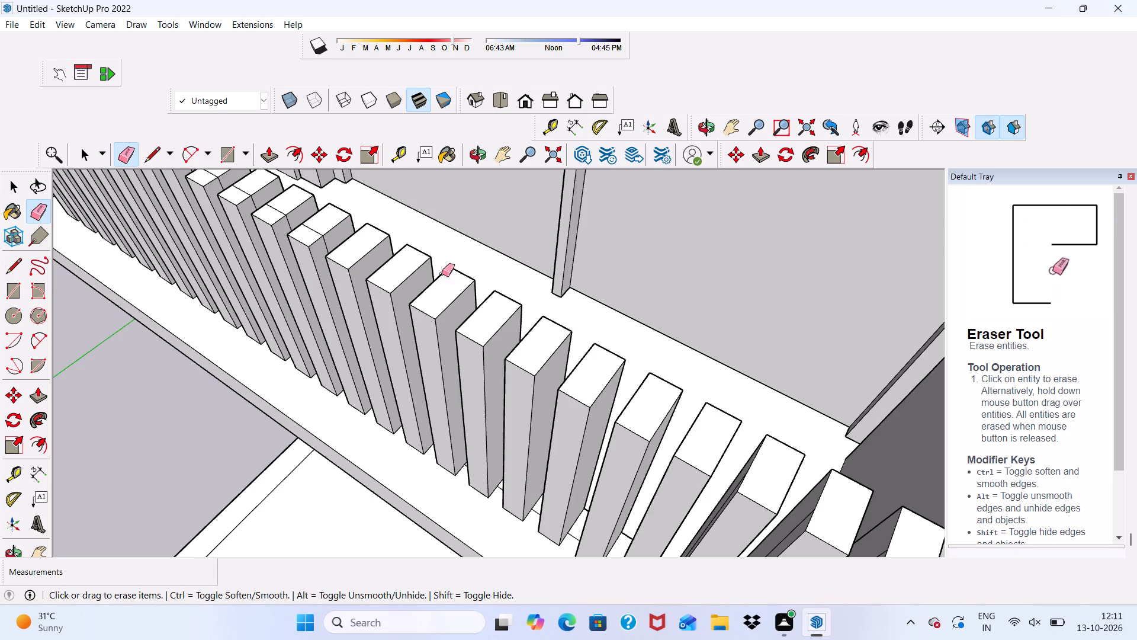
pyautogui.scroll(-12, 442, 274)
pyautogui.scroll(1, 497, 297)
pyautogui.scroll(6, 364, 223)
pyautogui.scroll(6, 340, 334)
pyautogui.moveTo(341, 335); pyautogui.dragTo(344, 350)
pyautogui.moveTo(394, 395); pyautogui.dragTo(403, 397)
pyautogui.moveTo(225, 256); pyautogui.dragTo(214, 280)
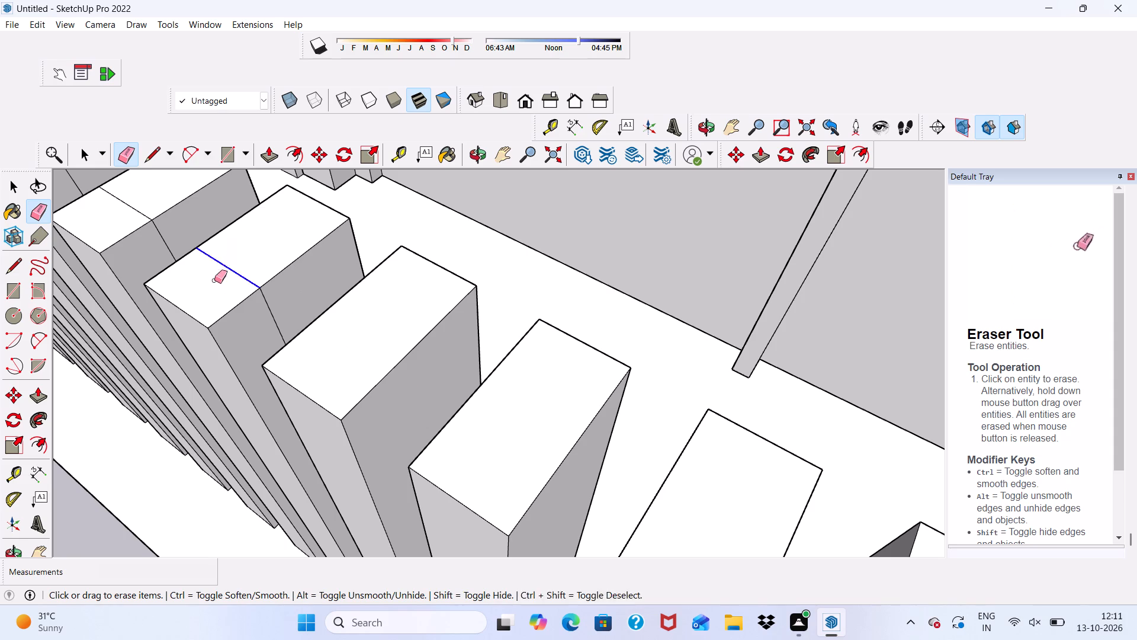
pyautogui.moveTo(214, 280); pyautogui.dragTo(214, 279)
pyautogui.click(269, 316)
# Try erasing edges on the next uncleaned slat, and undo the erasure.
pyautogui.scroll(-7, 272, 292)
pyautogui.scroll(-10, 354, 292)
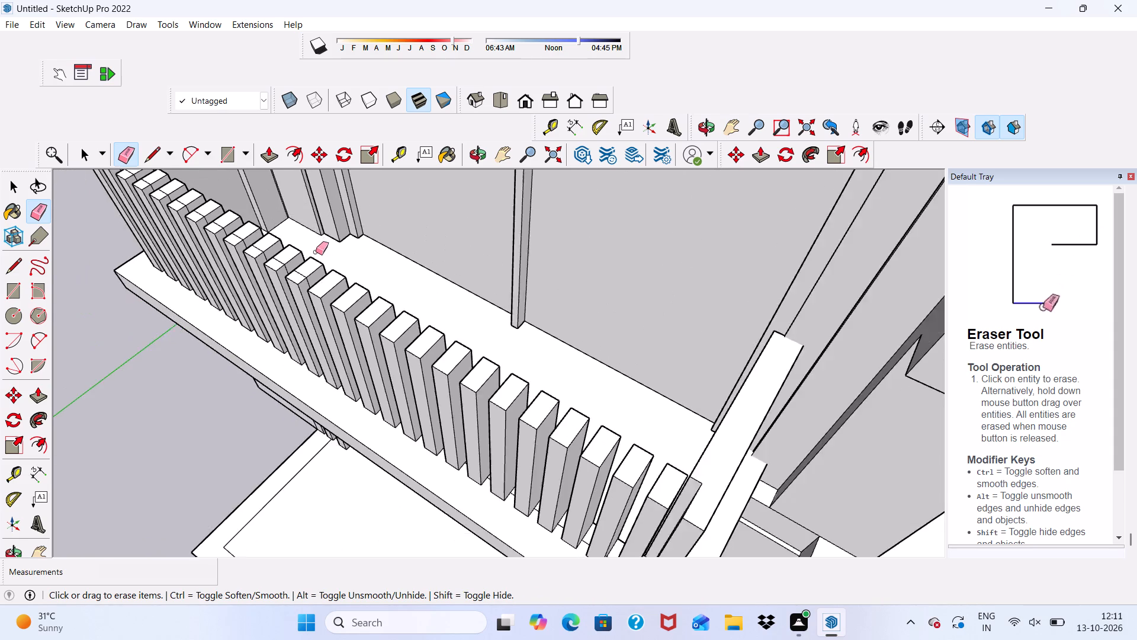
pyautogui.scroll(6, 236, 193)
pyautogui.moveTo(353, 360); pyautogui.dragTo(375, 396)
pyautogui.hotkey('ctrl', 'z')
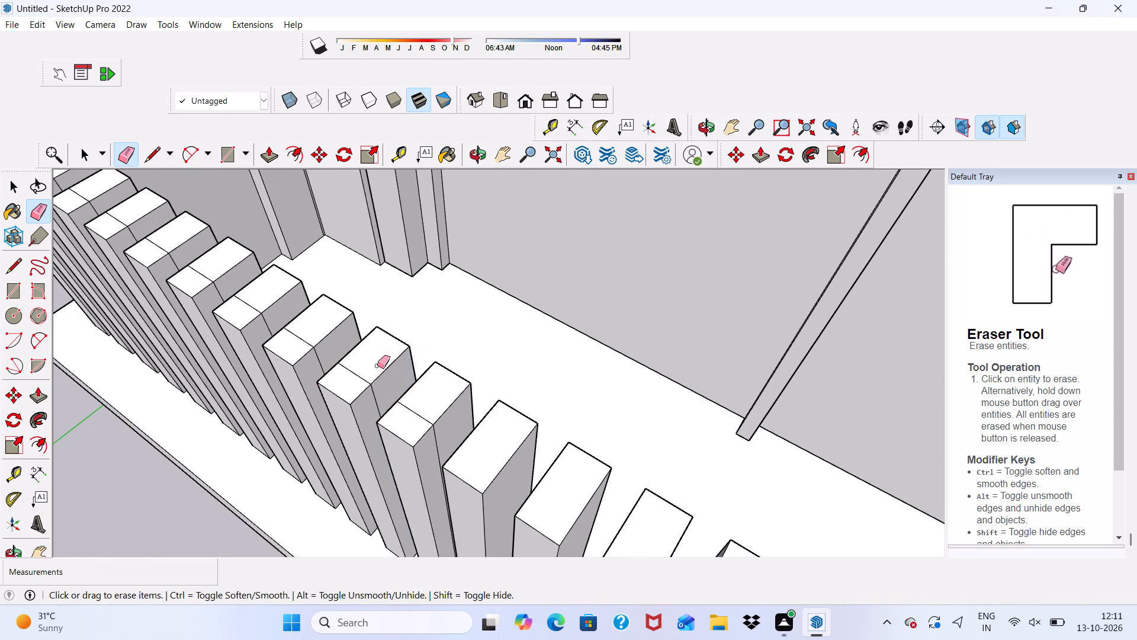
# Erase only the dividing edges on the tops and sides of the next two uncleaned slats.
pyautogui.scroll(5, 374, 366)
pyautogui.moveTo(354, 382); pyautogui.dragTo(362, 404)
pyautogui.moveTo(389, 417); pyautogui.dragTo(383, 427)
pyautogui.moveTo(478, 481); pyautogui.dragTo(453, 500)
pyautogui.moveTo(483, 478); pyautogui.dragTo(473, 483)
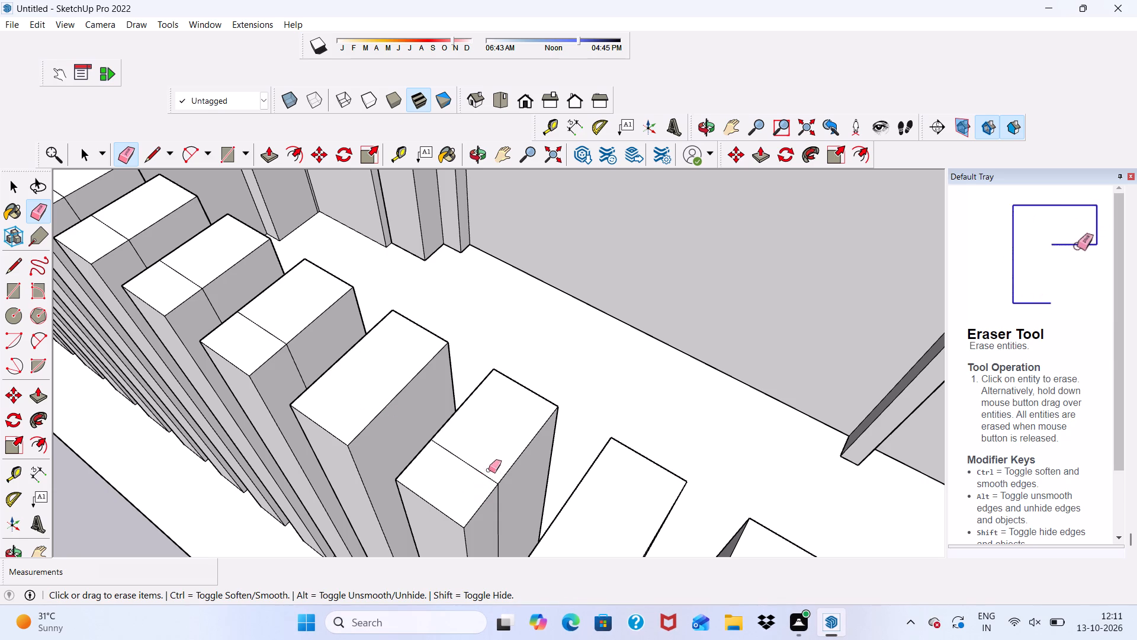
pyautogui.moveTo(489, 469); pyautogui.dragTo(478, 475)
pyautogui.moveTo(497, 512); pyautogui.dragTo(506, 497)
# Erase the leftover top and side dividing edges on two more slats in the far half of the railing.
pyautogui.scroll(-7, 416, 327)
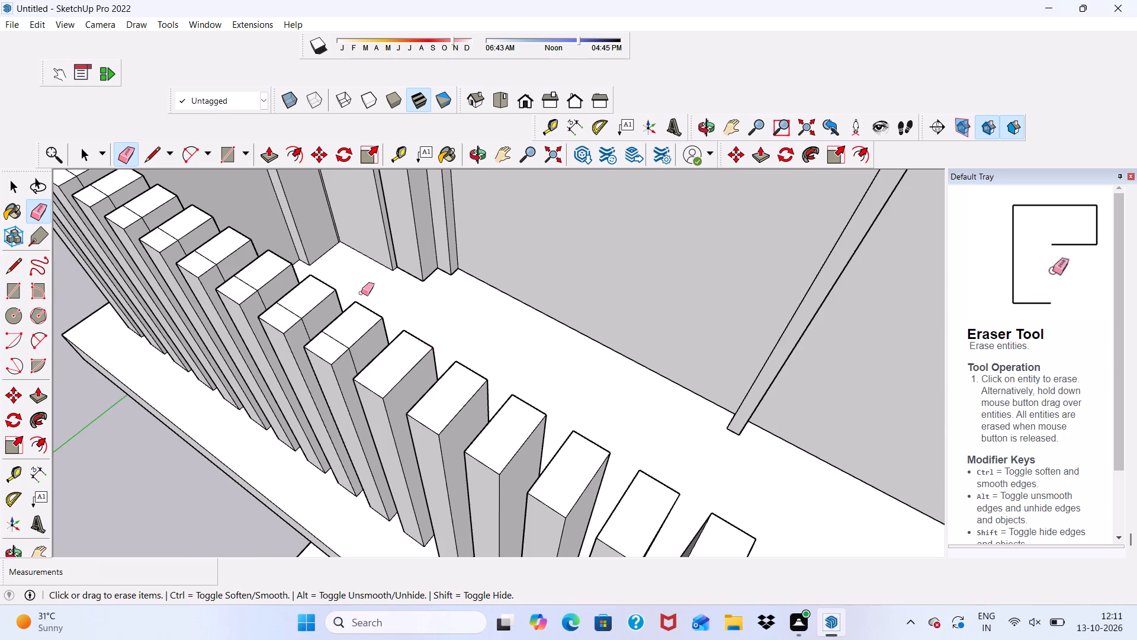
pyautogui.scroll(-9, 361, 293)
pyautogui.moveTo(425, 322); pyautogui.dragTo(598, 171, button='middle')
pyautogui.scroll(-6, 473, 248)
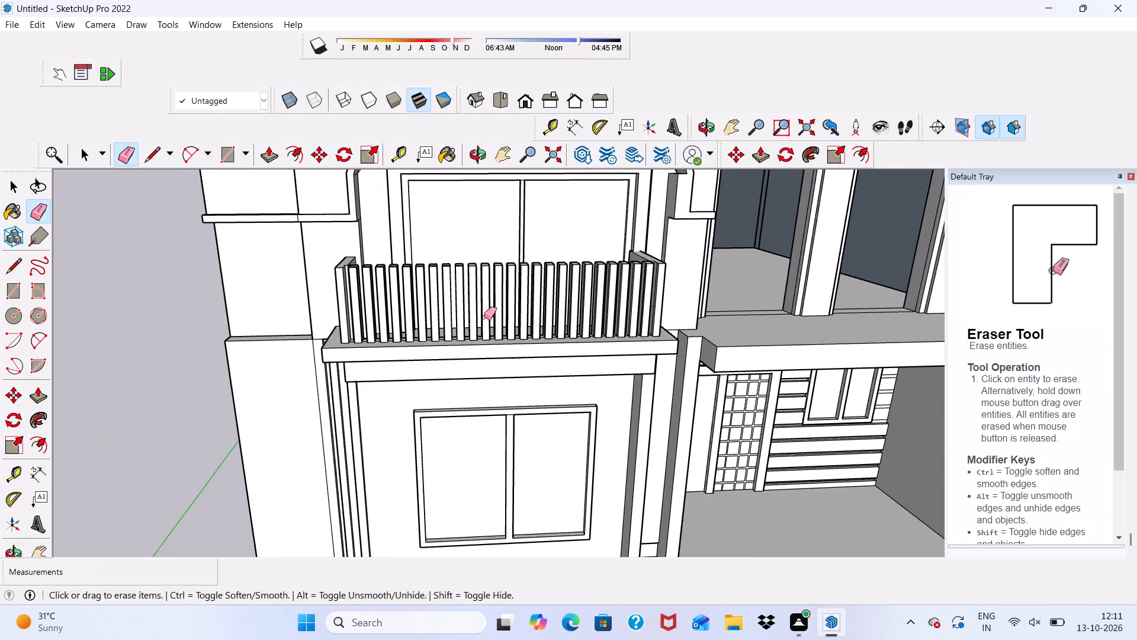
pyautogui.moveTo(486, 323); pyautogui.dragTo(85, 319, button='middle')
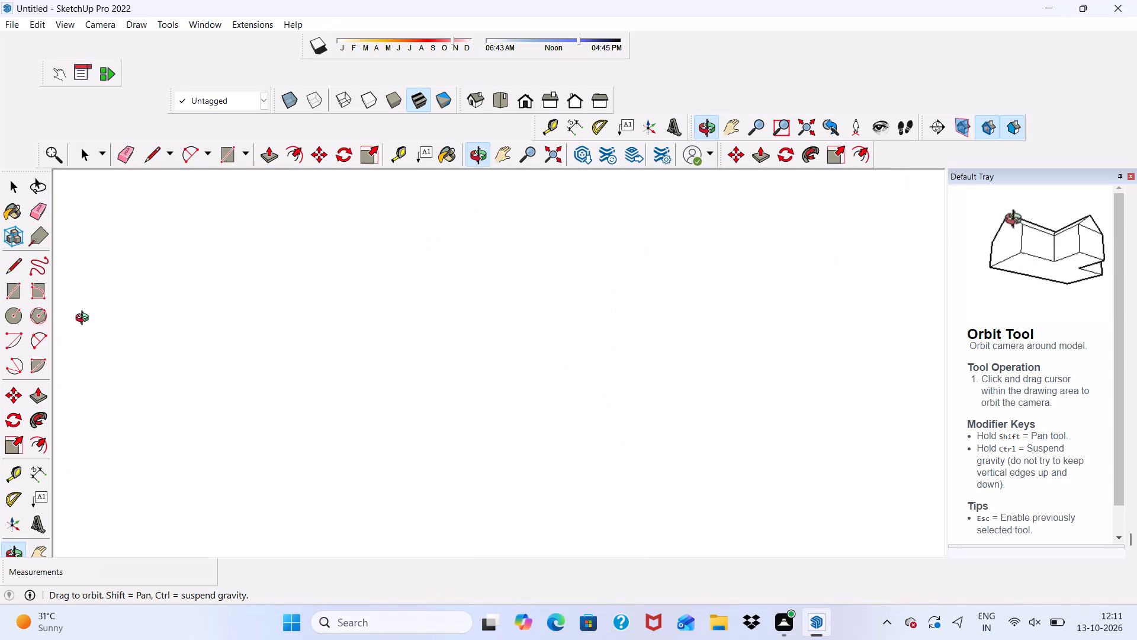
pyautogui.moveTo(85, 319); pyautogui.dragTo(246, 331, button='middle')
pyautogui.scroll(6, 409, 244)
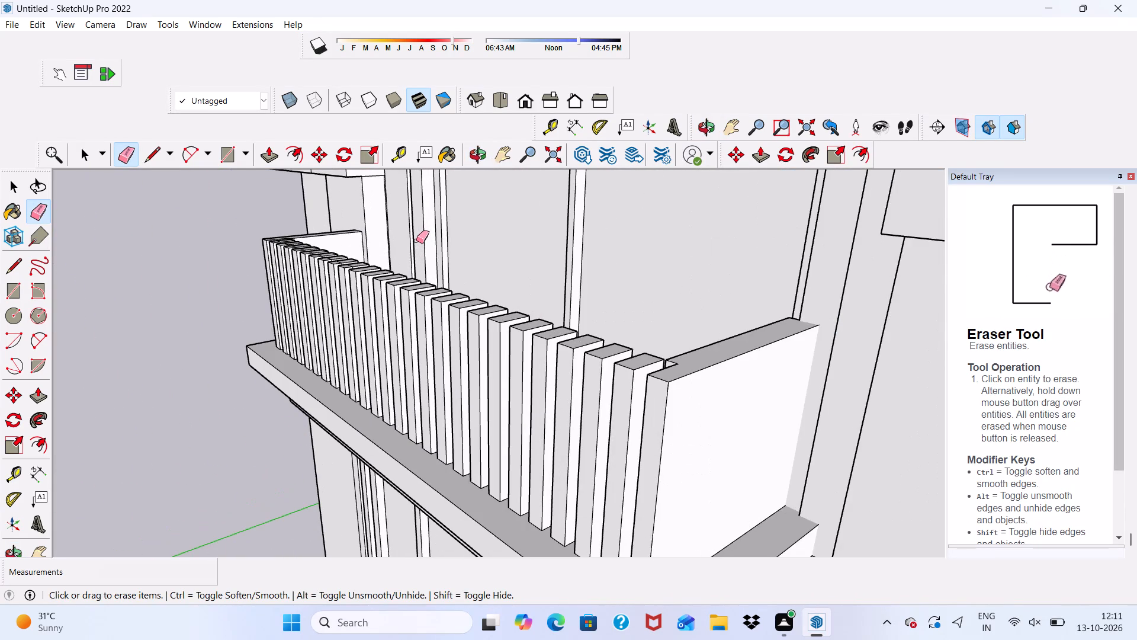
pyautogui.scroll(9, 385, 281)
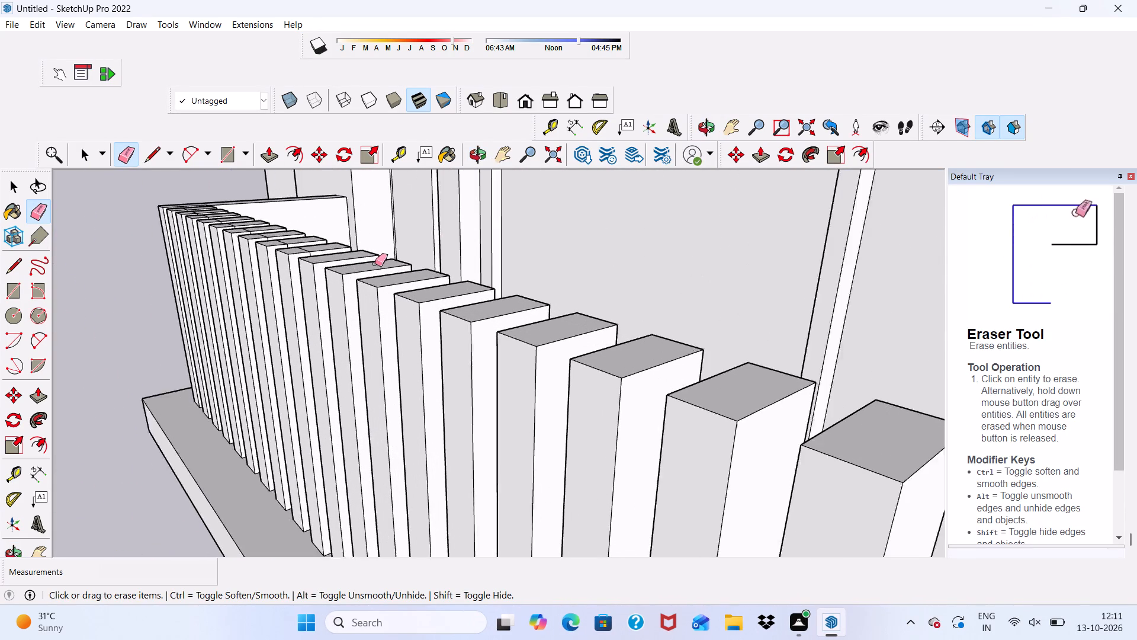
pyautogui.scroll(3, 375, 264)
pyautogui.scroll(-5, 375, 264)
pyautogui.moveTo(372, 262); pyautogui.dragTo(352, 360, button='middle')
pyautogui.scroll(12, 349, 324)
pyautogui.moveTo(247, 257); pyautogui.dragTo(220, 257)
pyautogui.moveTo(259, 296); pyautogui.dragTo(269, 295)
pyautogui.scroll(-3, 243, 247)
pyautogui.click(213, 206)
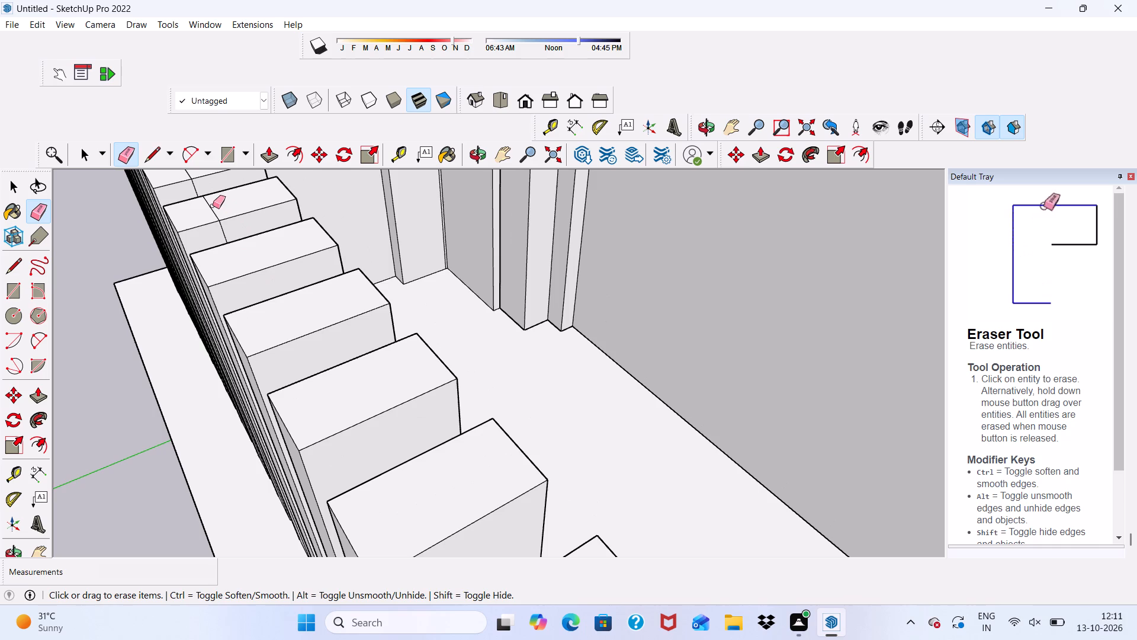
pyautogui.moveTo(220, 223); pyautogui.dragTo(217, 232)
pyautogui.moveTo(211, 203); pyautogui.dragTo(201, 209)
# Erase the dividing edges across the top and down the side of the next slat towards the railing's far end.
pyautogui.scroll(-10, 230, 232)
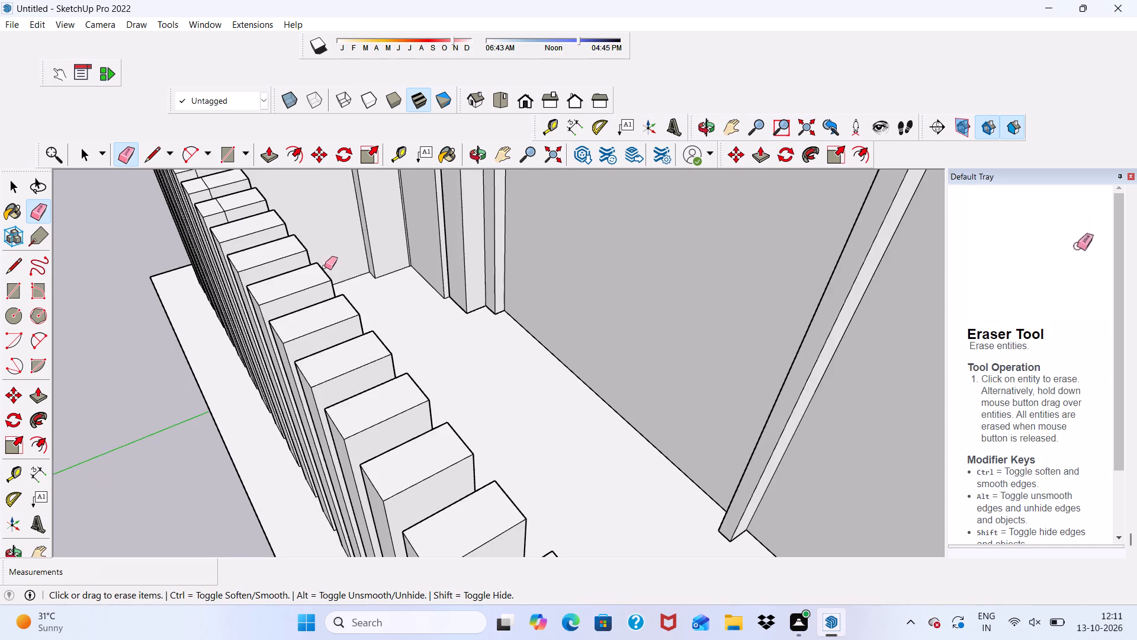
pyautogui.scroll(-4, 325, 267)
pyautogui.scroll(-5, 293, 217)
pyautogui.scroll(6, 278, 164)
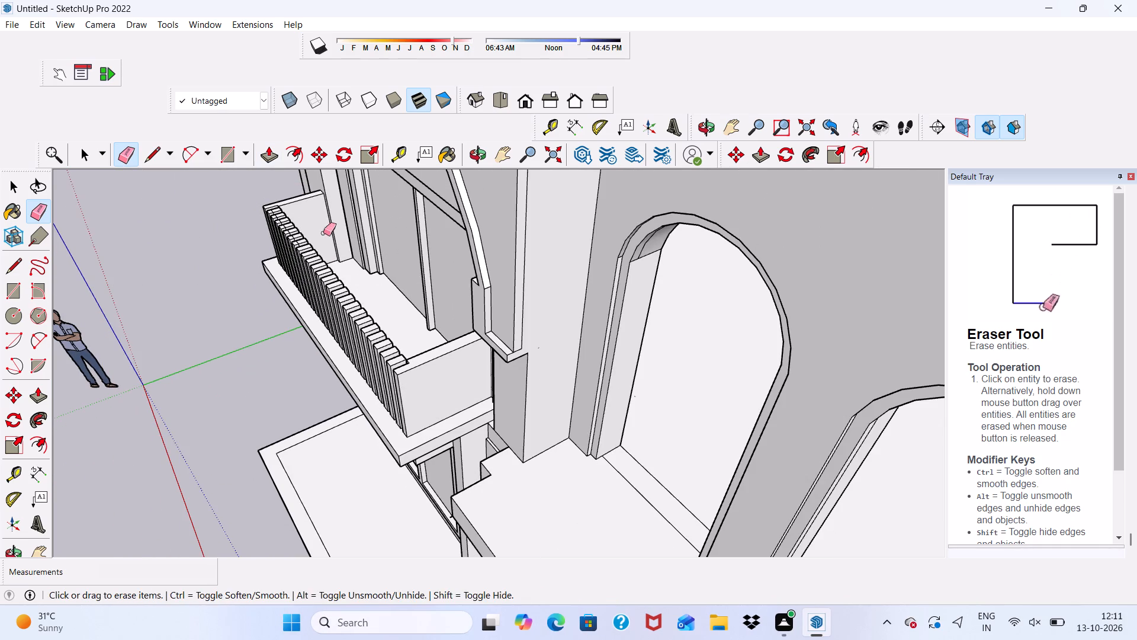
pyautogui.scroll(18, 367, 288)
pyautogui.moveTo(307, 286); pyautogui.dragTo(317, 290)
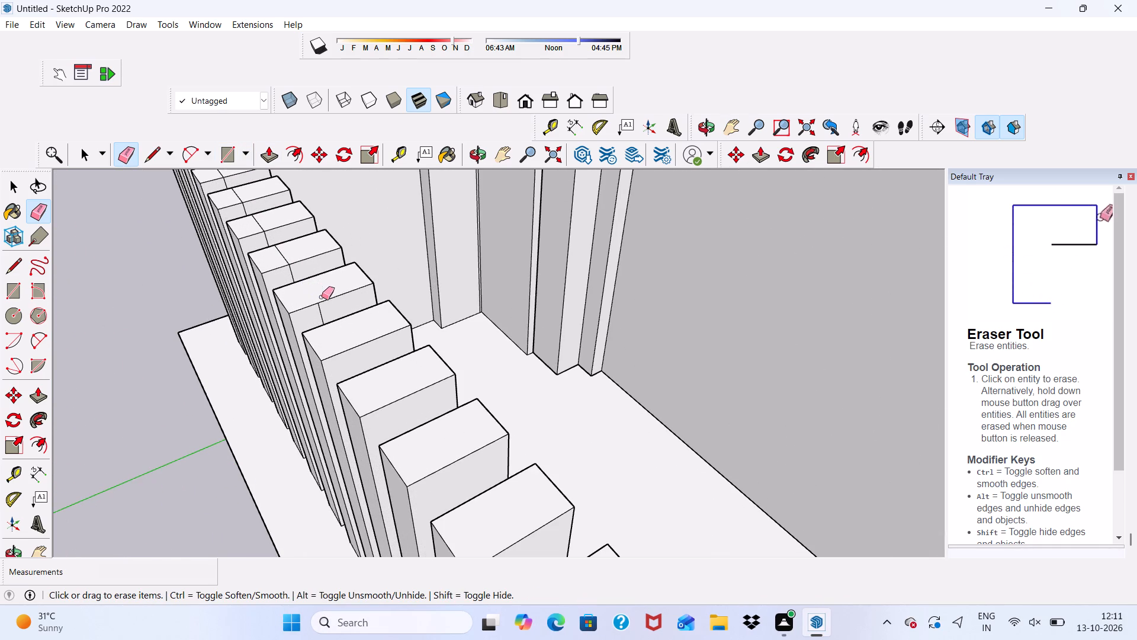
pyautogui.click(322, 305)
pyautogui.click(321, 320)
# Erase the top and side dividing edges on the next two slats towards the far end of the railing.
pyautogui.scroll(5, 299, 271)
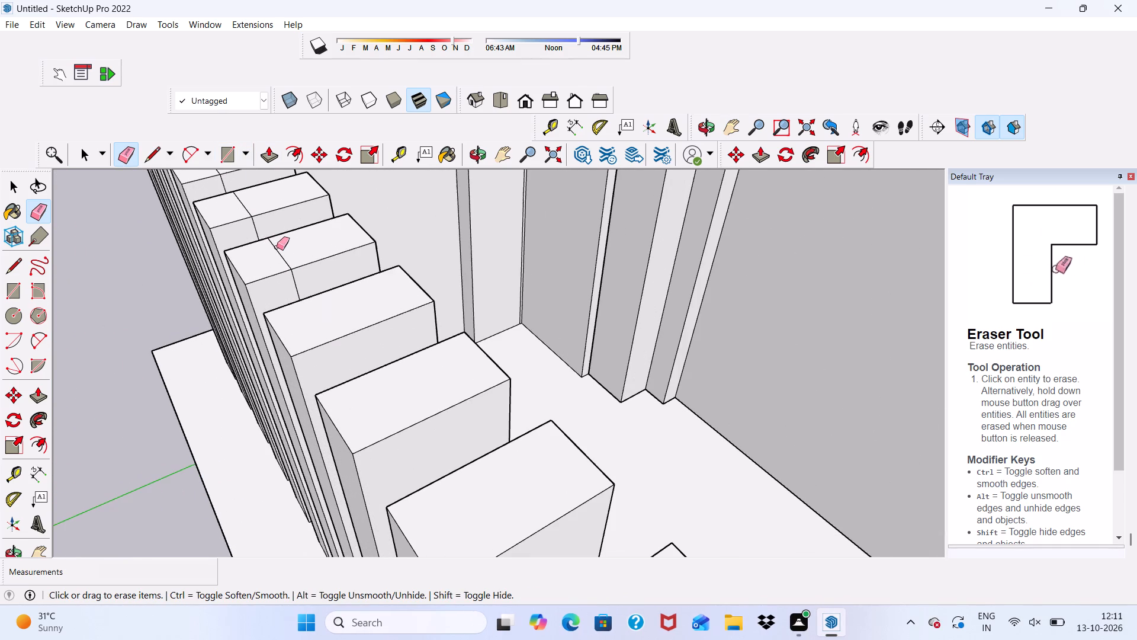
pyautogui.moveTo(276, 247); pyautogui.dragTo(278, 254)
pyautogui.click(297, 284)
pyautogui.moveTo(243, 202); pyautogui.dragTo(235, 207)
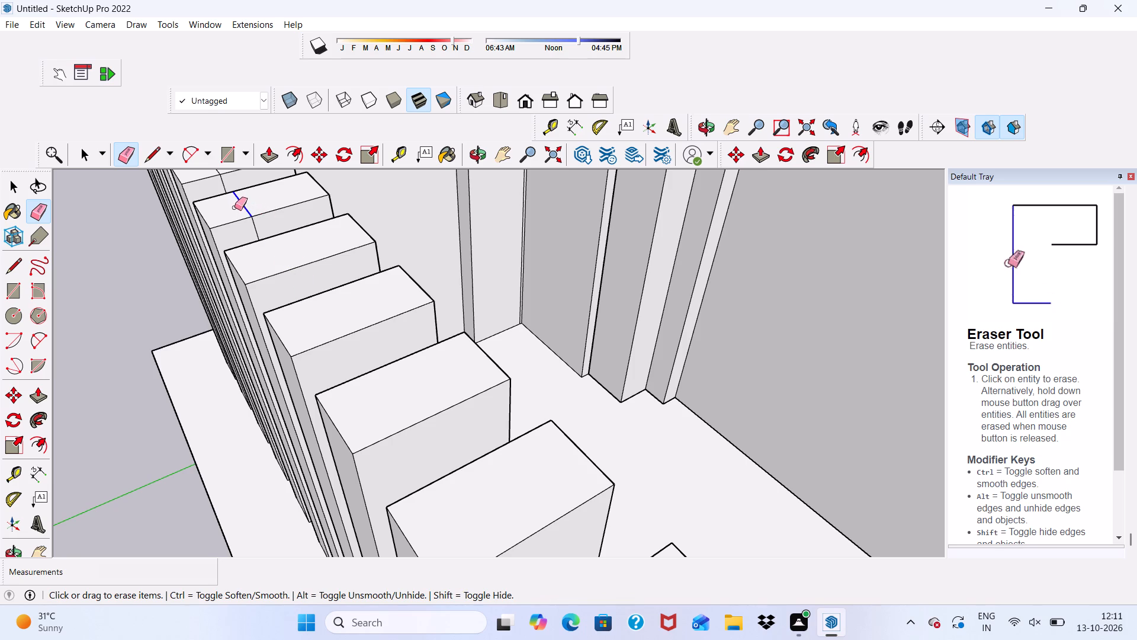
pyautogui.click(256, 225)
pyautogui.moveTo(261, 221); pyautogui.dragTo(253, 232)
# Erase the leftover top and side dividing edges on the nearest uncleaned slat approaching the railing's far end.
pyautogui.scroll(-7, 252, 223)
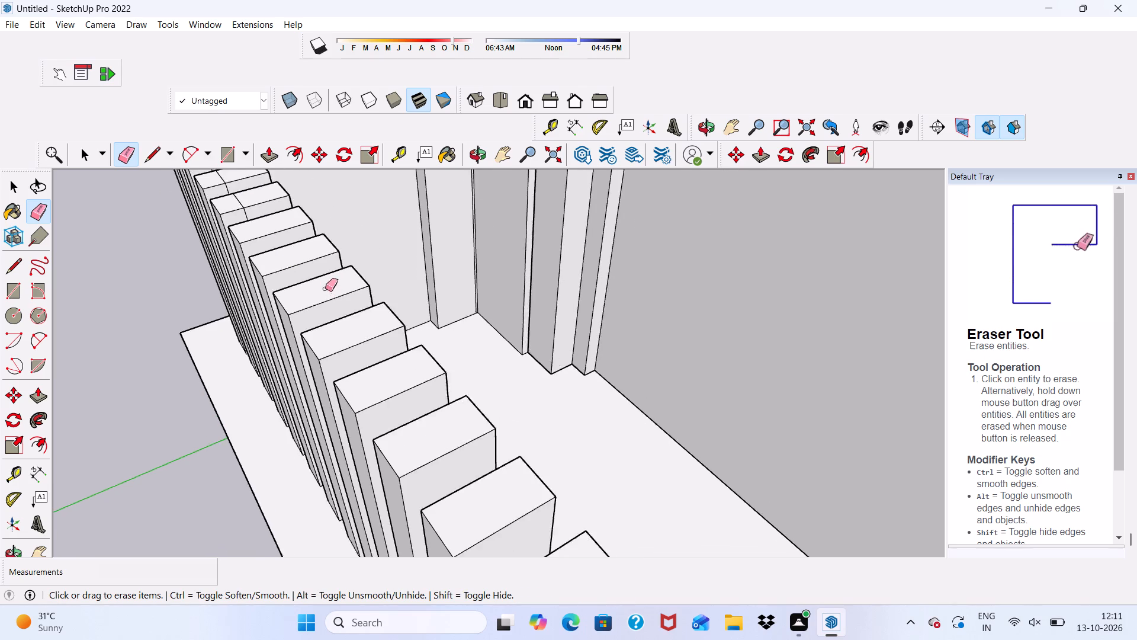
pyautogui.scroll(-7, 325, 289)
pyautogui.scroll(1, 318, 309)
pyautogui.scroll(6, 277, 213)
pyautogui.scroll(-3, 277, 214)
pyautogui.scroll(5, 292, 271)
pyautogui.scroll(3, 242, 231)
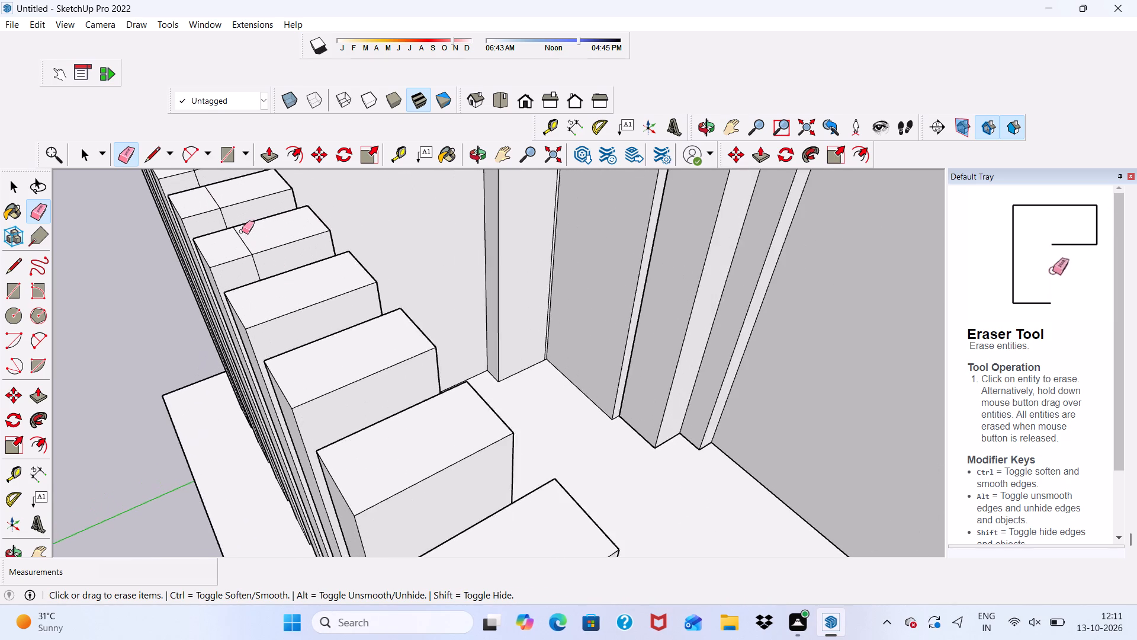
pyautogui.scroll(1, 242, 231)
pyautogui.moveTo(243, 232); pyautogui.dragTo(234, 256)
pyautogui.click(261, 273)
# Erase the top and side dividing edges on the next two divided slats towards the railing's far end.
pyautogui.scroll(3, 213, 190)
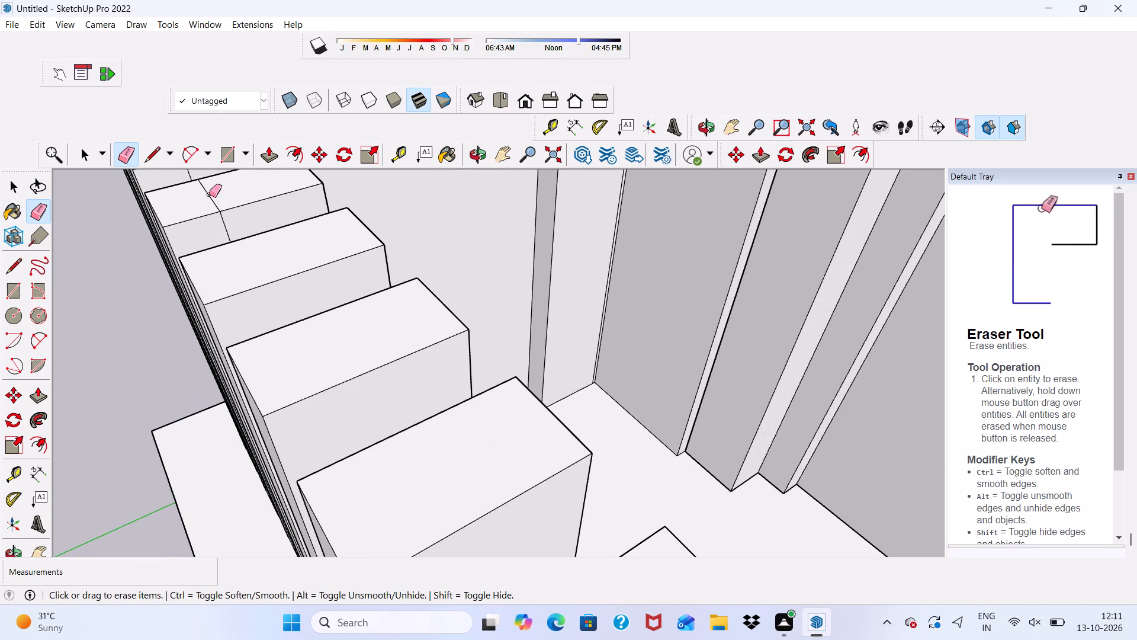
pyautogui.click(209, 194)
pyautogui.click(224, 223)
pyautogui.scroll(-14, 237, 223)
pyautogui.scroll(12, 258, 191)
pyautogui.moveTo(235, 237); pyautogui.dragTo(252, 232)
pyautogui.moveTo(255, 264); pyautogui.dragTo(265, 265)
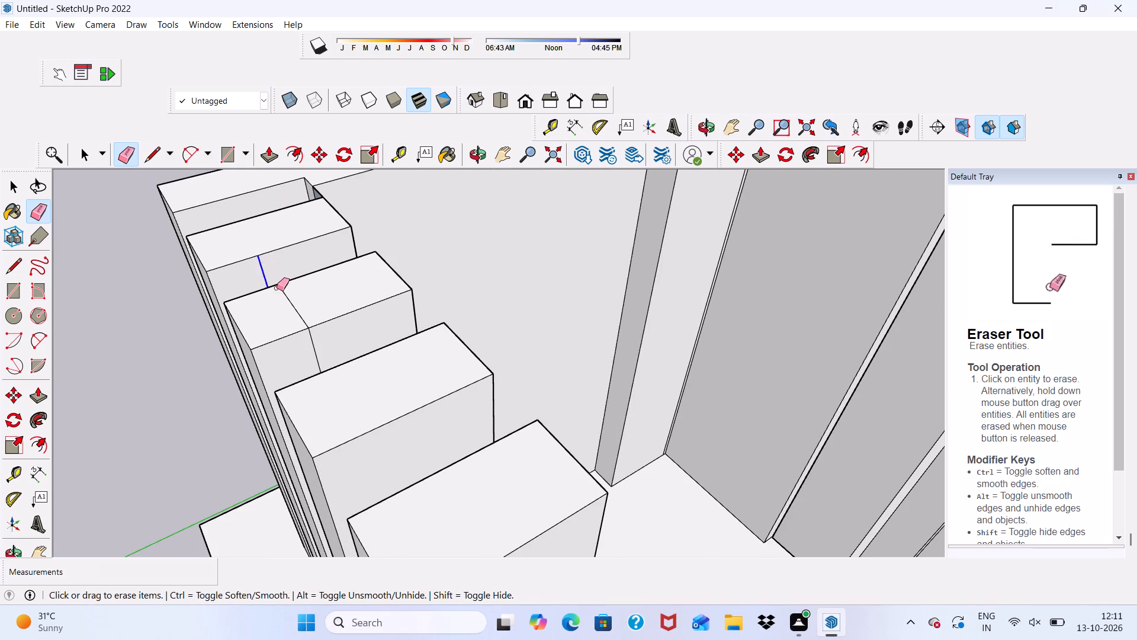
# Erase the top and side dividing edges on the last divided slat in the far stretch of the railing.
pyautogui.moveTo(290, 309); pyautogui.dragTo(310, 340)
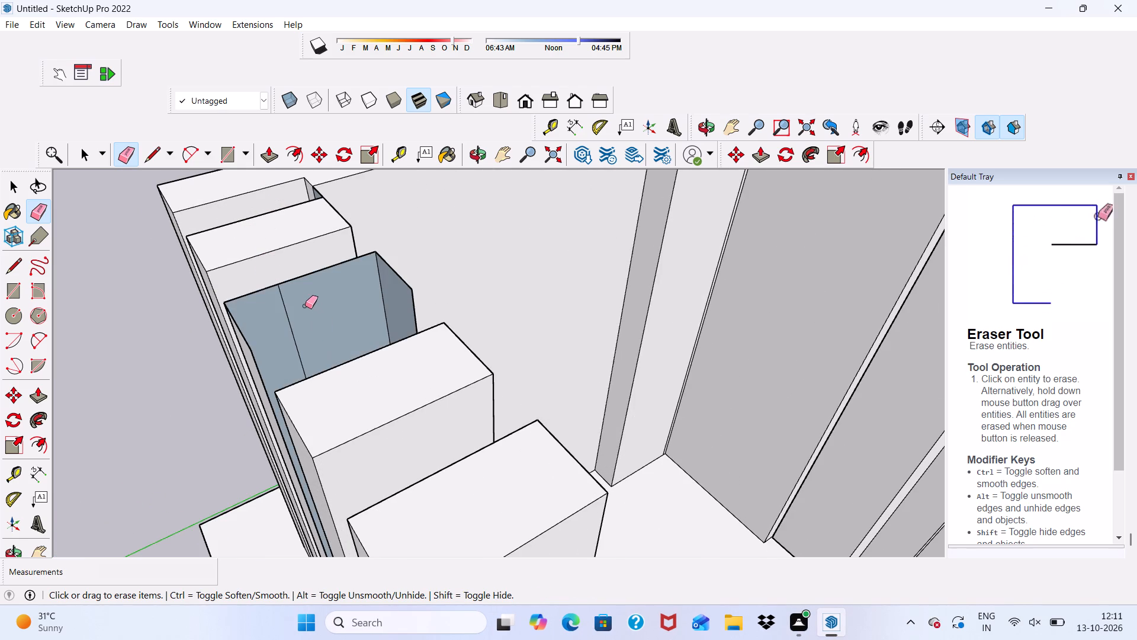
pyautogui.hotkey('ctrl', 'z')
pyautogui.scroll(5, 290, 277)
pyautogui.moveTo(284, 316); pyautogui.dragTo(294, 318)
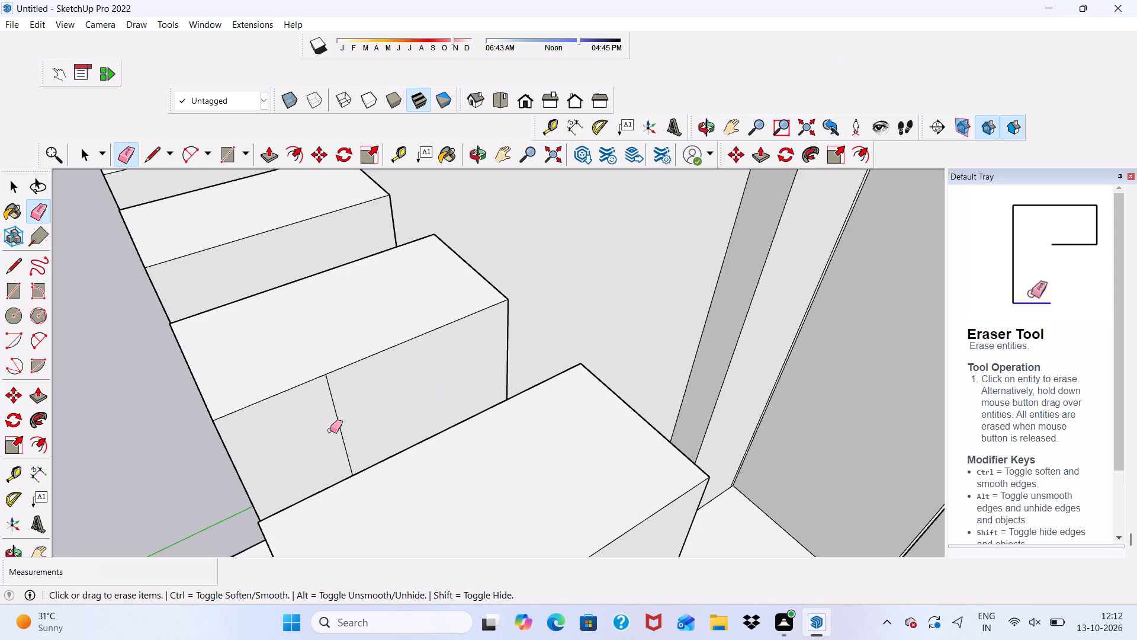
pyautogui.moveTo(330, 431); pyautogui.dragTo(373, 425)
# Erase the leftover vertical dividing edges on the opposite side faces of the slats near the railing's end post.
pyautogui.scroll(-12, 342, 396)
pyautogui.moveTo(378, 373); pyautogui.dragTo(634, 265, button='middle')
pyautogui.scroll(-1, 378, 373)
pyautogui.scroll(2, 498, 277)
pyautogui.scroll(-6, 460, 253)
pyautogui.moveTo(600, 338); pyautogui.dragTo(654, 327, button='middle')
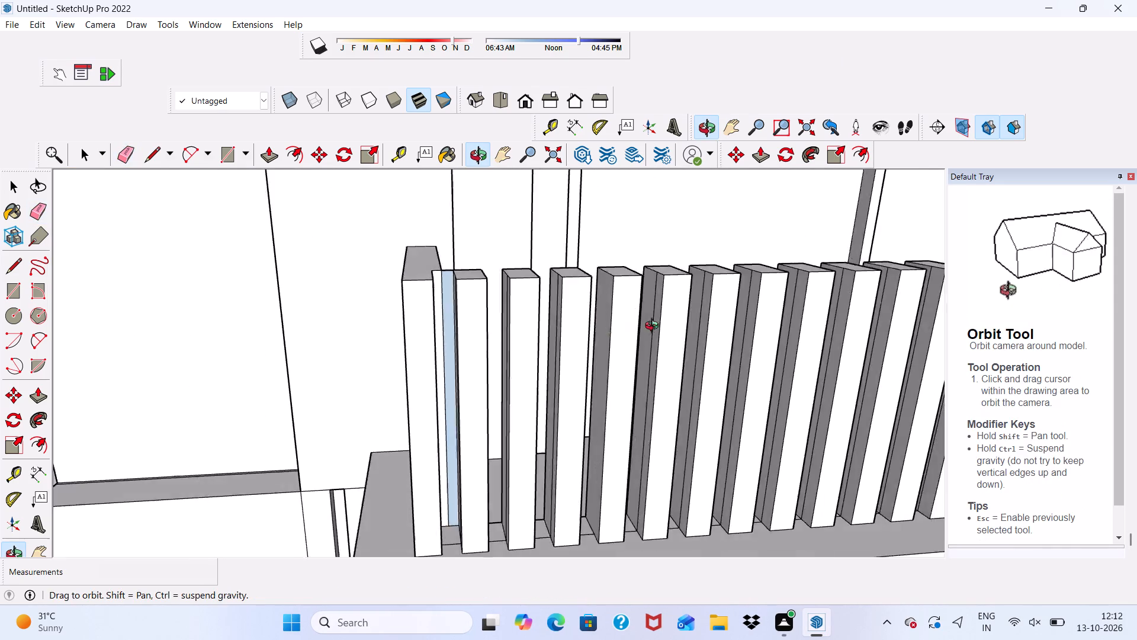
pyautogui.moveTo(654, 327); pyautogui.dragTo(701, 319, button='middle')
pyautogui.scroll(10, 474, 347)
pyautogui.scroll(-1, 539, 309)
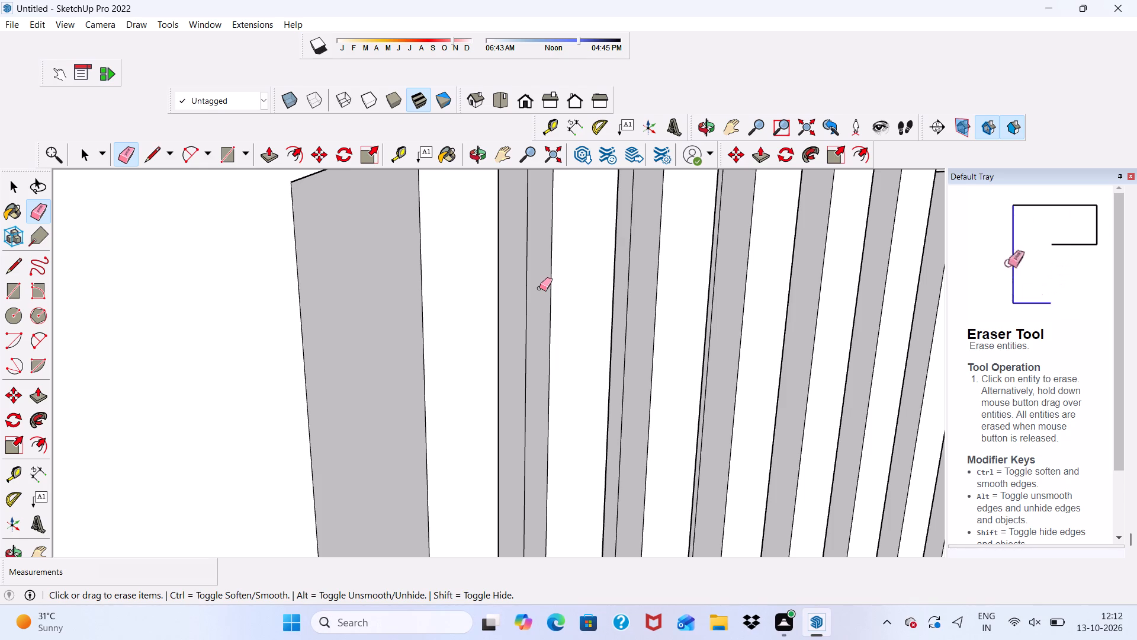
pyautogui.moveTo(517, 302); pyautogui.dragTo(641, 313, button='middle')
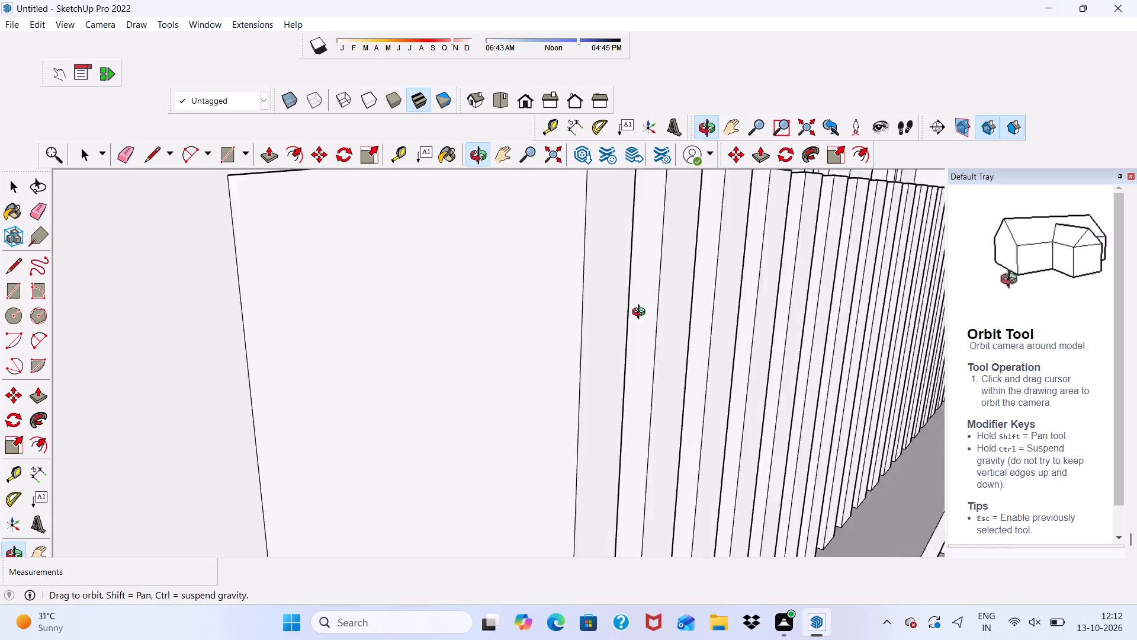
pyautogui.moveTo(641, 313); pyautogui.dragTo(567, 363, button='middle')
pyautogui.scroll(6, 622, 292)
pyautogui.click(573, 226)
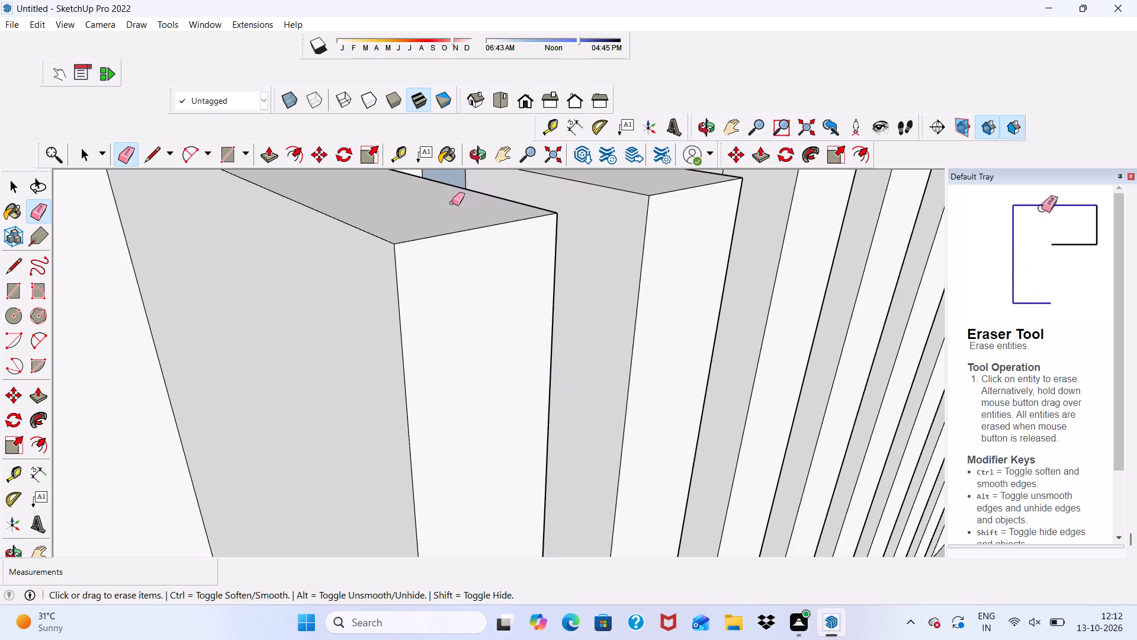
pyautogui.scroll(-5, 426, 203)
pyautogui.moveTo(608, 270); pyautogui.dragTo(483, 294, button='middle')
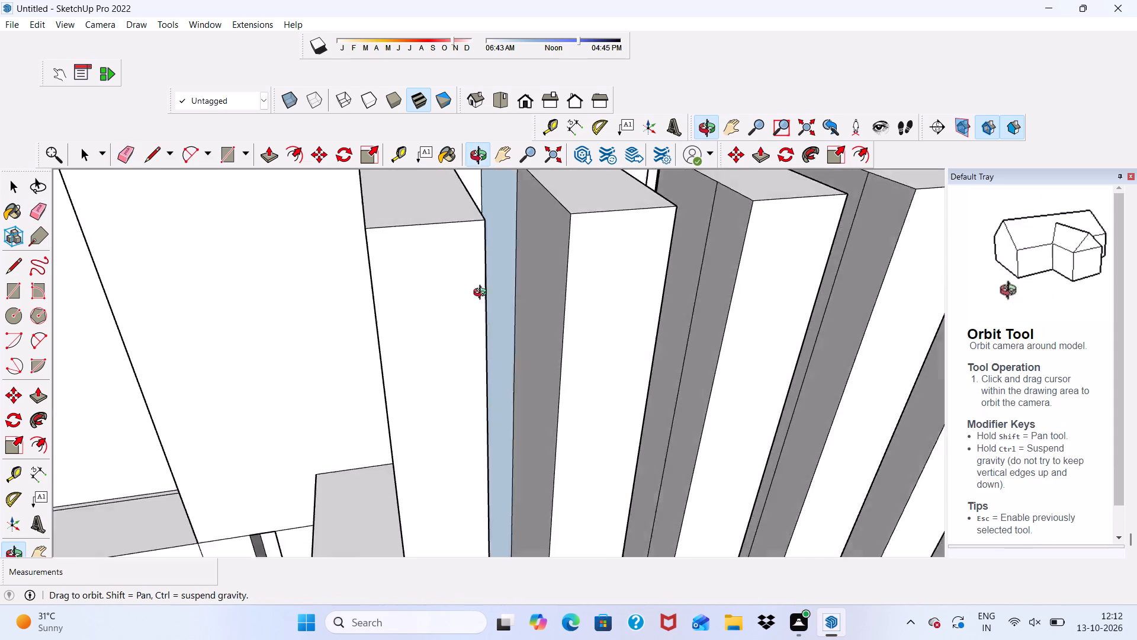
pyautogui.moveTo(483, 294); pyautogui.dragTo(441, 296, button='middle')
pyautogui.scroll(-1, 441, 296)
pyautogui.scroll(6, 676, 281)
pyautogui.click(740, 274)
pyautogui.scroll(-1, 737, 274)
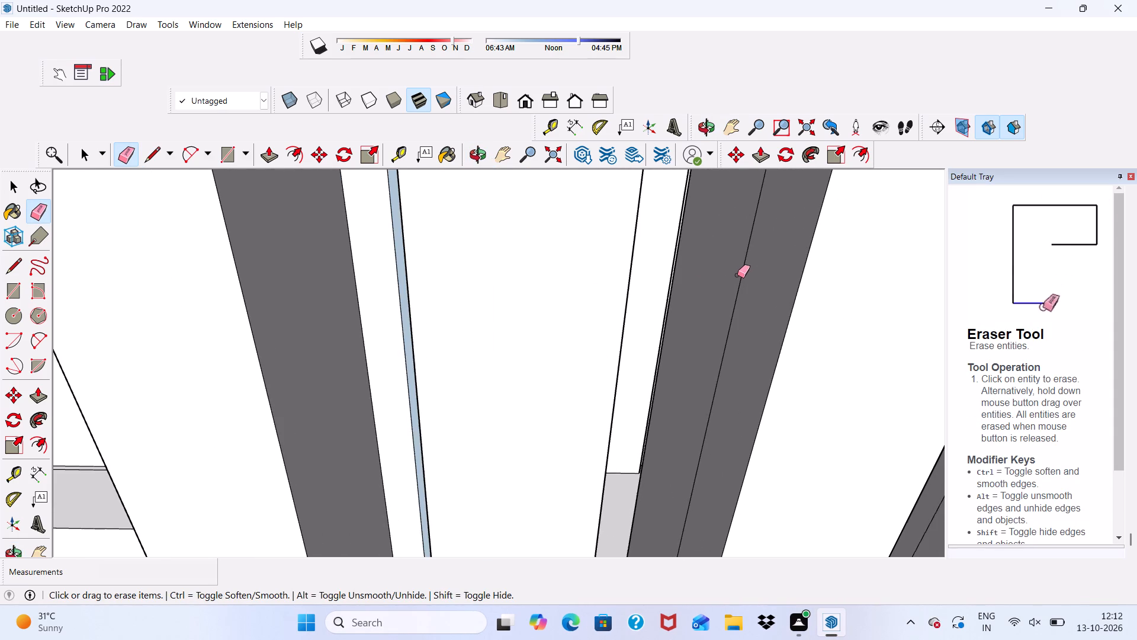
pyautogui.moveTo(738, 277); pyautogui.dragTo(740, 284)
# Erase the vertical dividing edge on the side face of the first divided slat near the railing's end post.
pyautogui.scroll(-4, 656, 273)
pyautogui.moveTo(600, 277); pyautogui.dragTo(394, 278, button='middle')
pyautogui.scroll(1, 701, 273)
pyautogui.scroll(-5, 347, 185)
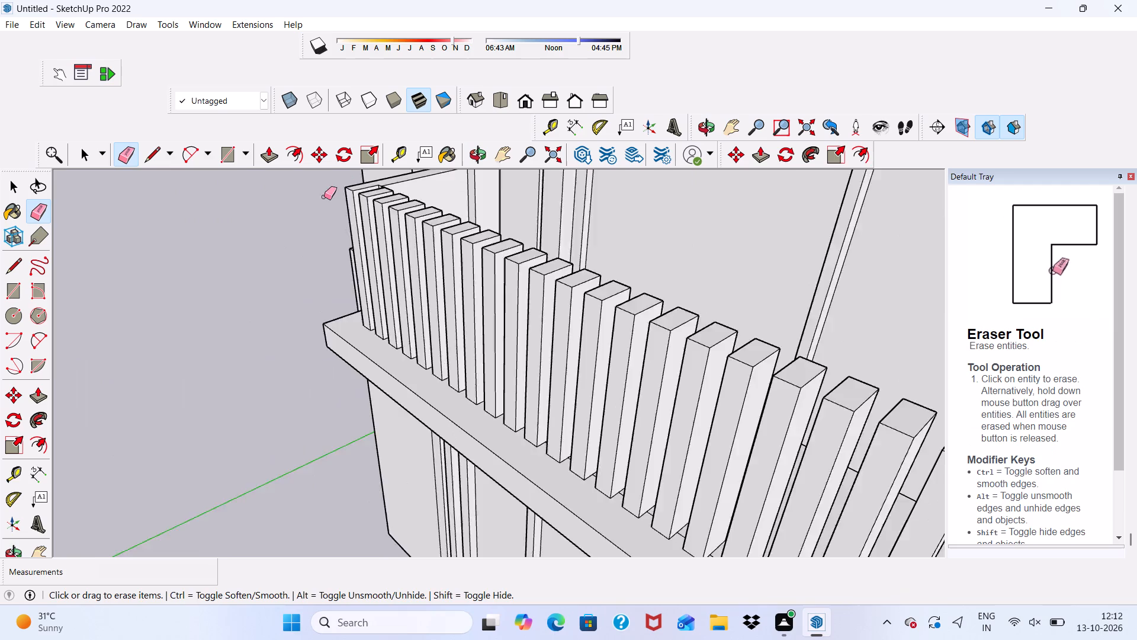
pyautogui.scroll(-2, 324, 197)
pyautogui.scroll(-5, 263, 184)
pyautogui.moveTo(369, 258); pyautogui.dragTo(750, 291, button='middle')
pyautogui.scroll(5, 341, 257)
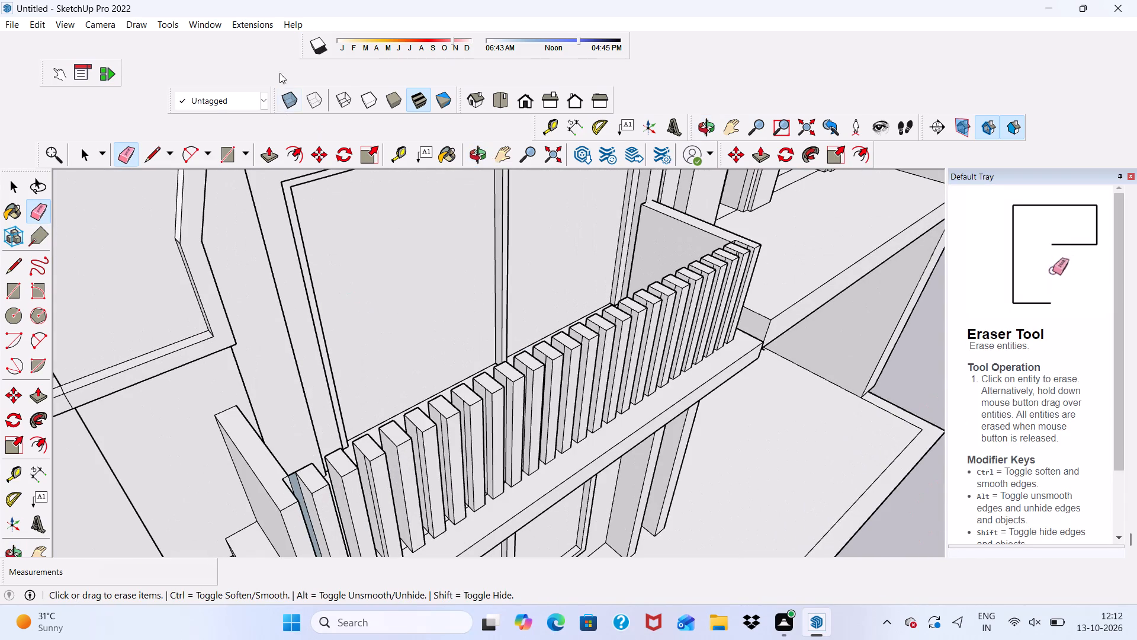
pyautogui.scroll(-1, 76, 639)
pyautogui.scroll(8, 349, 473)
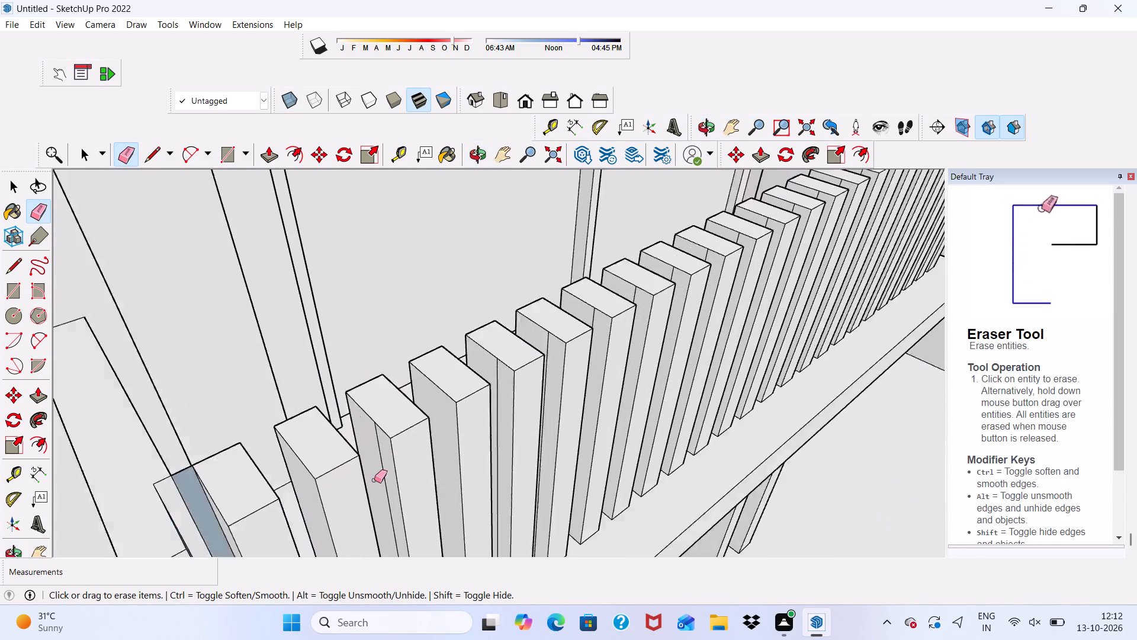
pyautogui.scroll(8, 374, 480)
pyautogui.moveTo(384, 439); pyautogui.dragTo(372, 440)
# Erase the vertical dividing edges on the side faces of the next three slats along the railing.
pyautogui.moveTo(371, 440); pyautogui.dragTo(249, 447, button='middle')
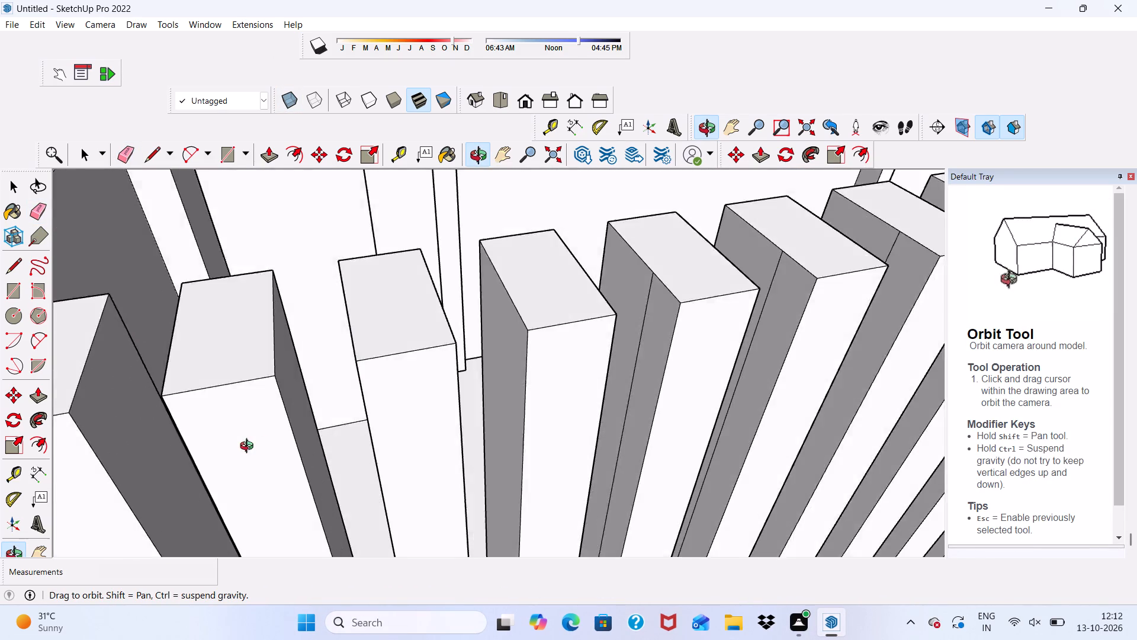
pyautogui.moveTo(249, 447); pyautogui.dragTo(262, 445, button='middle')
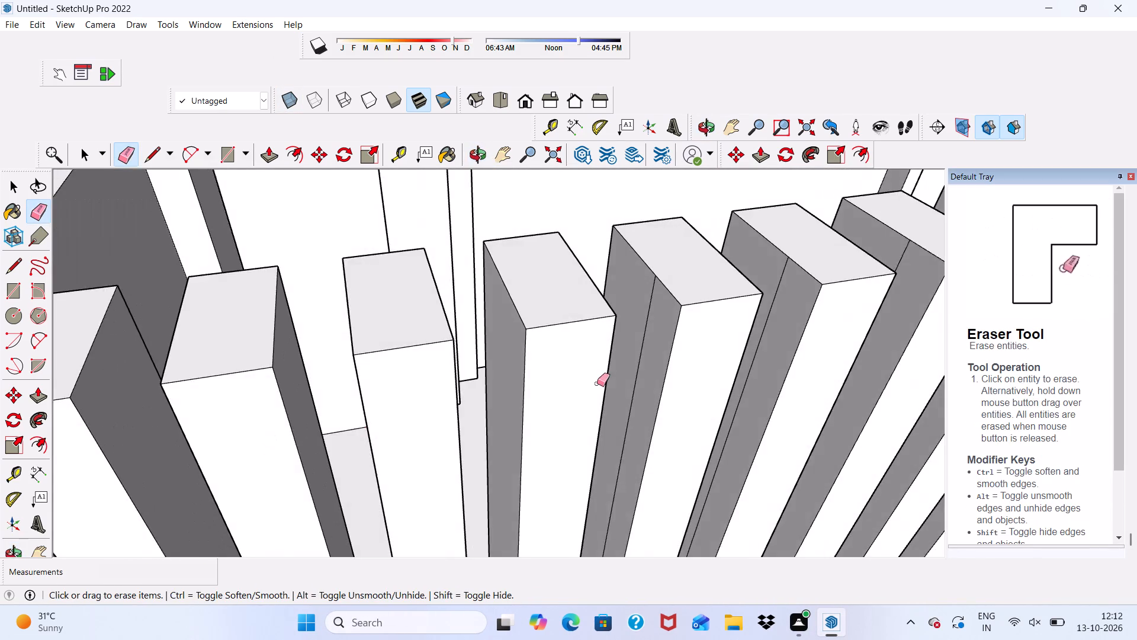
pyautogui.scroll(4, 600, 383)
pyautogui.moveTo(665, 337); pyautogui.dragTo(650, 337)
pyautogui.scroll(-9, 589, 359)
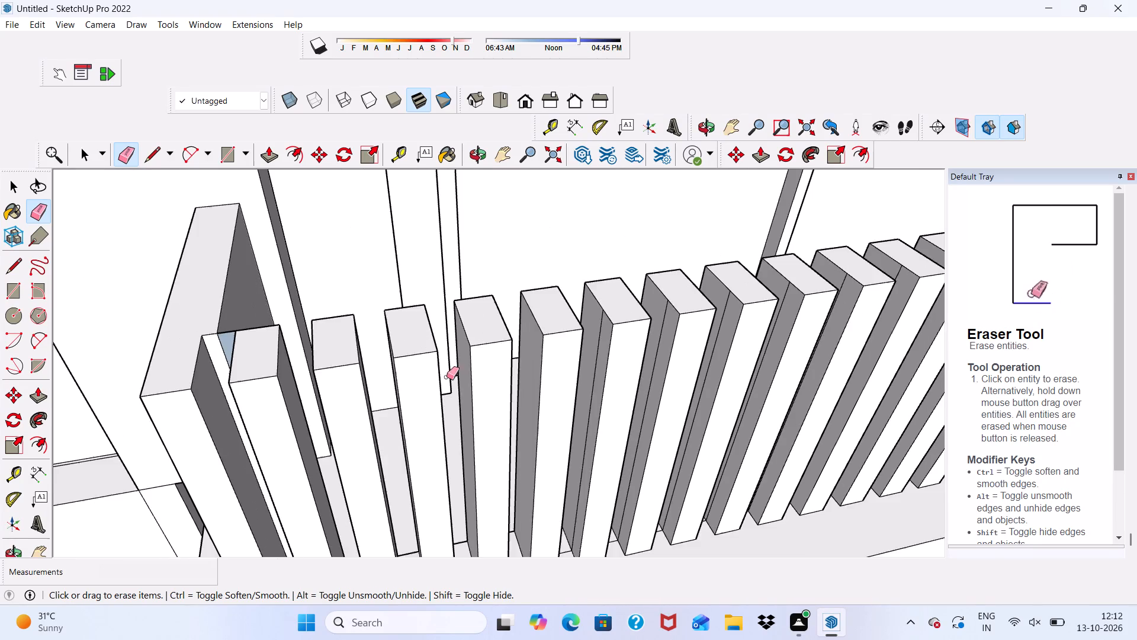
pyautogui.scroll(-1, 447, 377)
pyautogui.scroll(9, 638, 329)
pyautogui.click(624, 314)
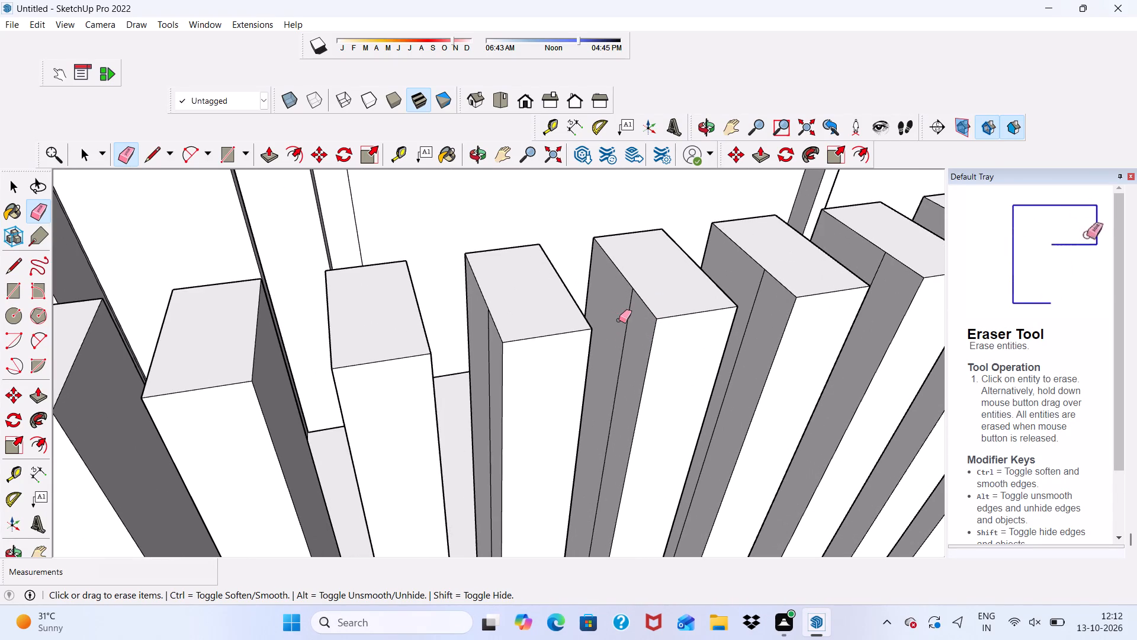
pyautogui.click(625, 321)
pyautogui.scroll(4, 503, 341)
pyautogui.click(483, 327)
# Erase the vertical dividing edges on the side faces of the next divided slats, continuing away from the end post.
pyautogui.scroll(-2, 481, 388)
pyautogui.moveTo(484, 393); pyautogui.dragTo(462, 383, button='middle')
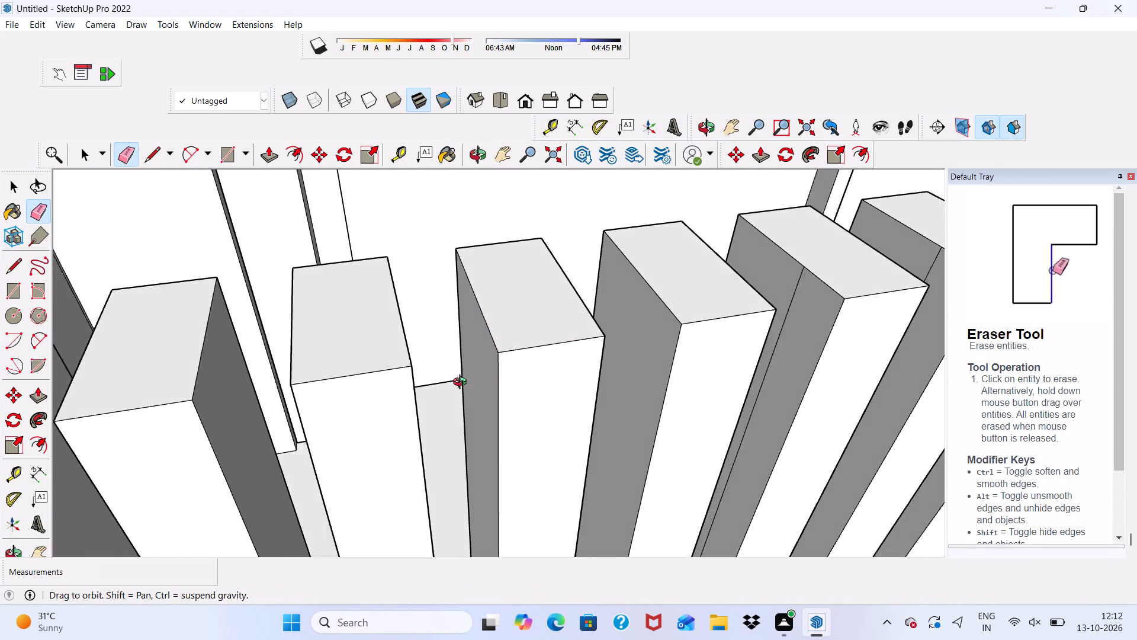
pyautogui.moveTo(462, 383); pyautogui.dragTo(615, 314, button='middle')
pyautogui.scroll(-5, 651, 321)
pyautogui.scroll(7, 738, 318)
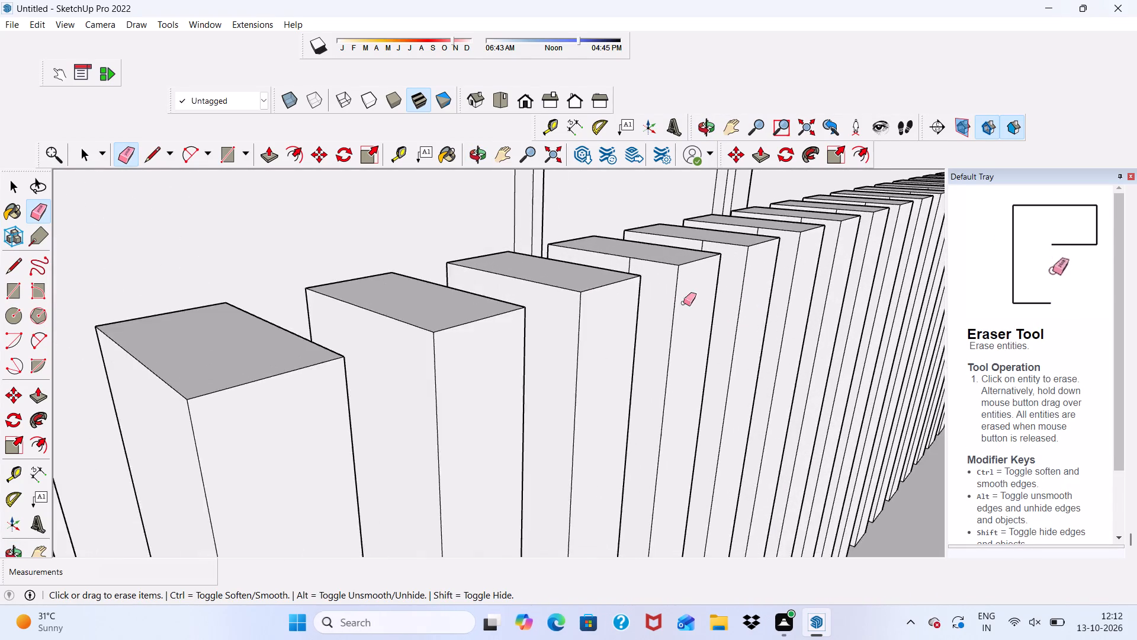
pyautogui.scroll(9, 683, 303)
pyautogui.scroll(-1, 632, 270)
pyautogui.moveTo(632, 273); pyautogui.dragTo(555, 313, button='middle')
pyautogui.scroll(1, 572, 293)
pyautogui.click(584, 284)
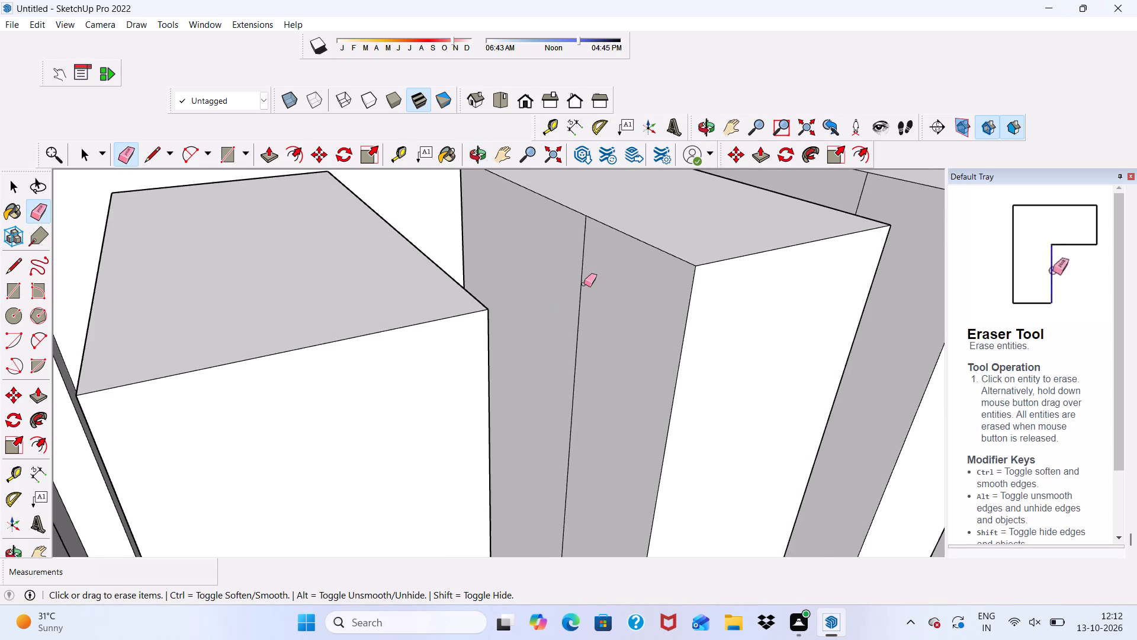
pyautogui.scroll(-7, 570, 288)
pyautogui.scroll(3, 580, 321)
pyautogui.moveTo(563, 297); pyautogui.dragTo(551, 302)
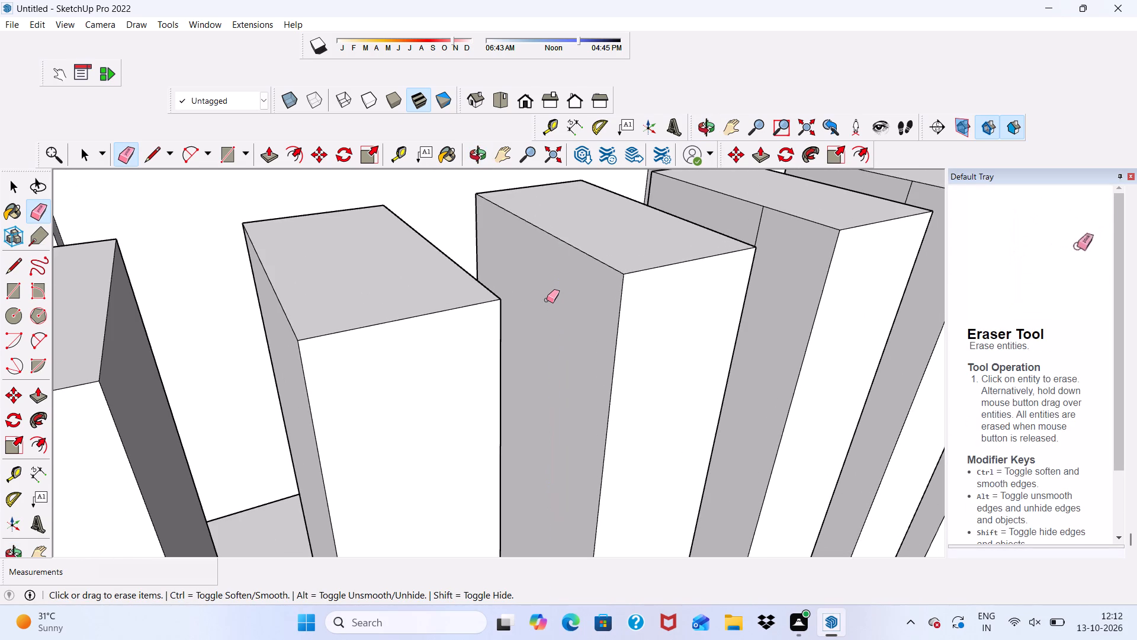
# Erase the side-face dividing edges on the next few slats, working towards the middle of the railing.
pyautogui.scroll(-5, 541, 302)
pyautogui.scroll(6, 670, 261)
pyautogui.moveTo(695, 250); pyautogui.dragTo(686, 255)
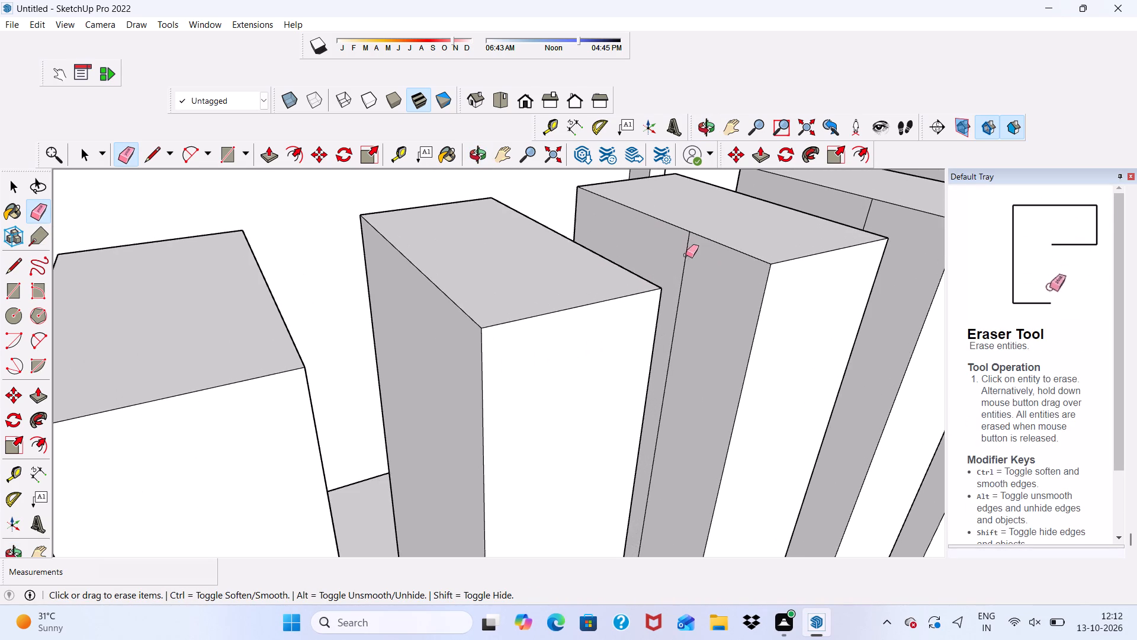
pyautogui.moveTo(686, 255); pyautogui.dragTo(683, 256)
pyautogui.scroll(-6, 612, 274)
pyautogui.scroll(5, 614, 299)
pyautogui.moveTo(671, 266); pyautogui.dragTo(646, 280)
pyautogui.scroll(-4, 672, 297)
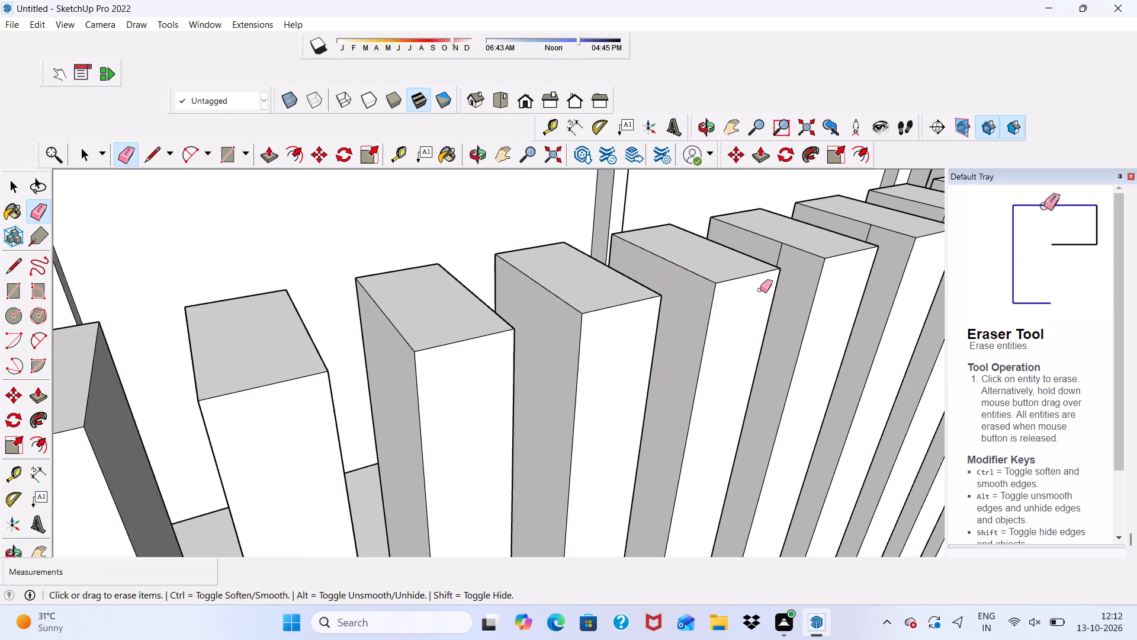
pyautogui.scroll(5, 773, 261)
pyautogui.moveTo(775, 257); pyautogui.dragTo(776, 263)
# Erase the vertical dividing edge on the side face of the nearest remaining divided slat around mid-railing.
pyautogui.scroll(-4, 759, 283)
pyautogui.moveTo(739, 308); pyautogui.dragTo(583, 306, button='middle')
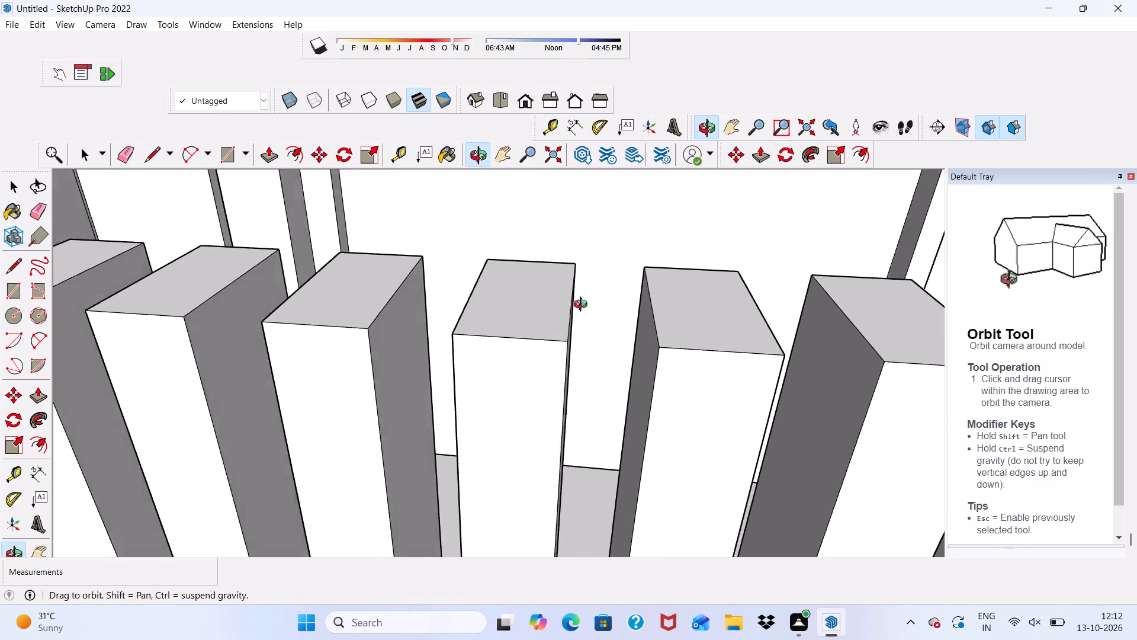
pyautogui.moveTo(583, 306); pyautogui.dragTo(582, 306, button='middle')
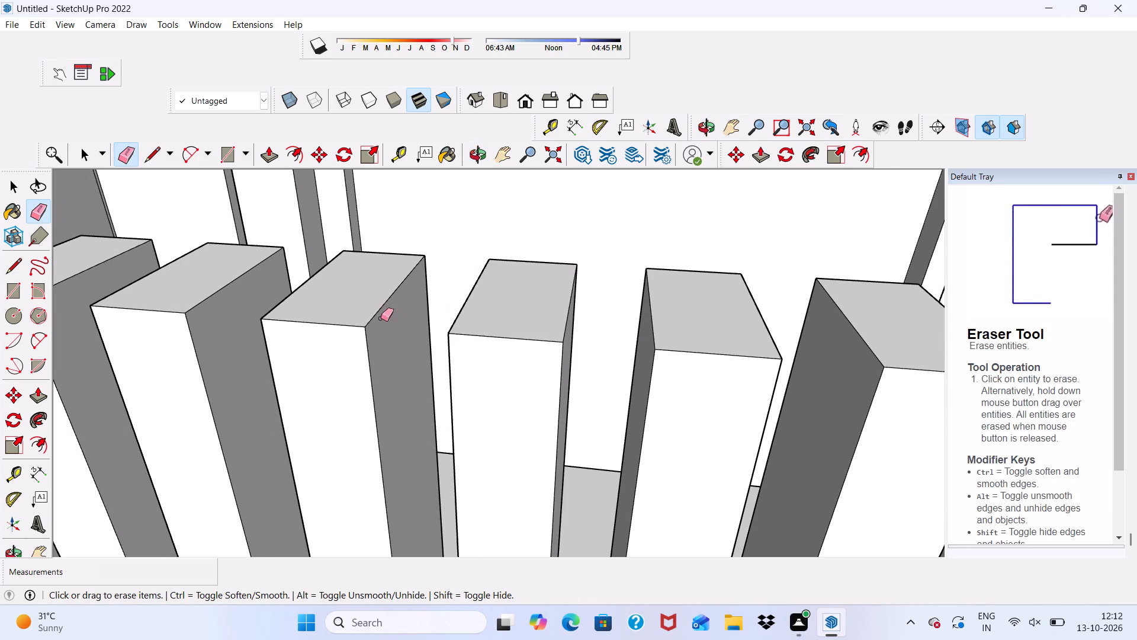
pyautogui.scroll(-1, 377, 345)
pyautogui.scroll(-5, 485, 338)
pyautogui.moveTo(559, 343); pyautogui.dragTo(686, 329, button='middle')
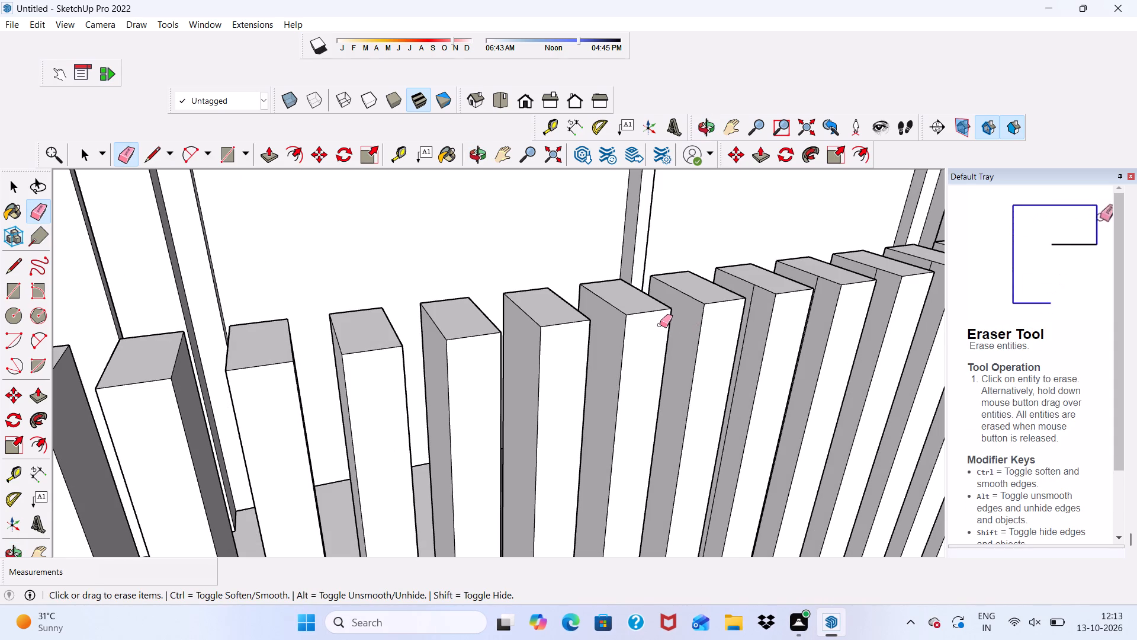
pyautogui.scroll(5, 660, 341)
pyautogui.scroll(-6, 694, 338)
pyautogui.moveTo(740, 370); pyautogui.dragTo(689, 365, button='middle')
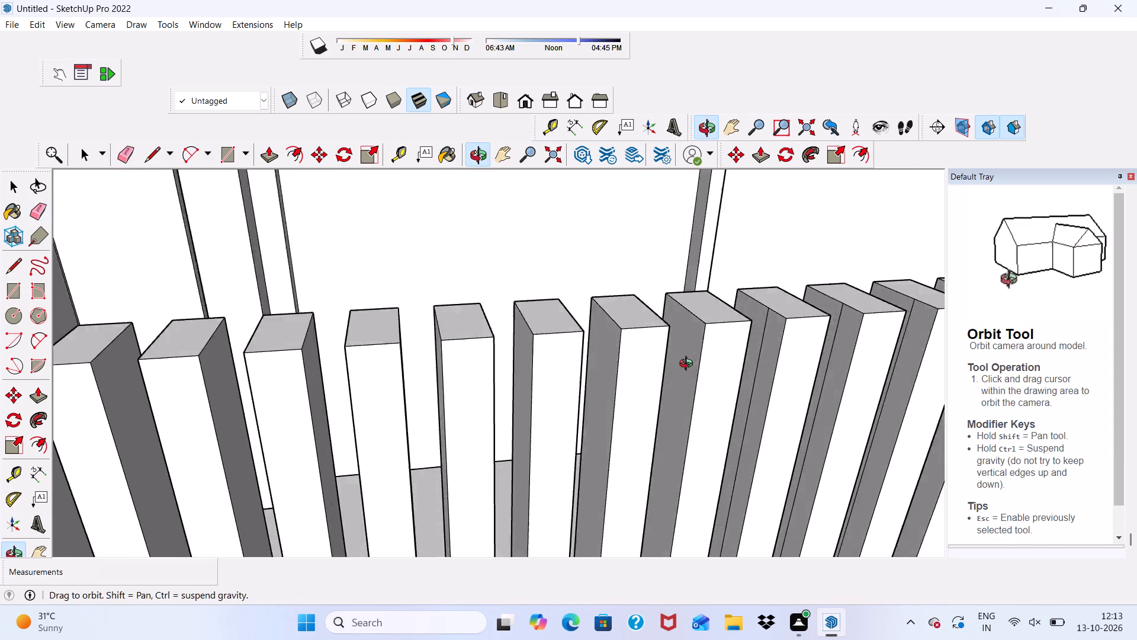
pyautogui.moveTo(689, 365); pyautogui.dragTo(689, 352, button='middle')
pyautogui.scroll(6, 736, 364)
pyautogui.click(770, 351)
pyautogui.scroll(-2, 602, 344)
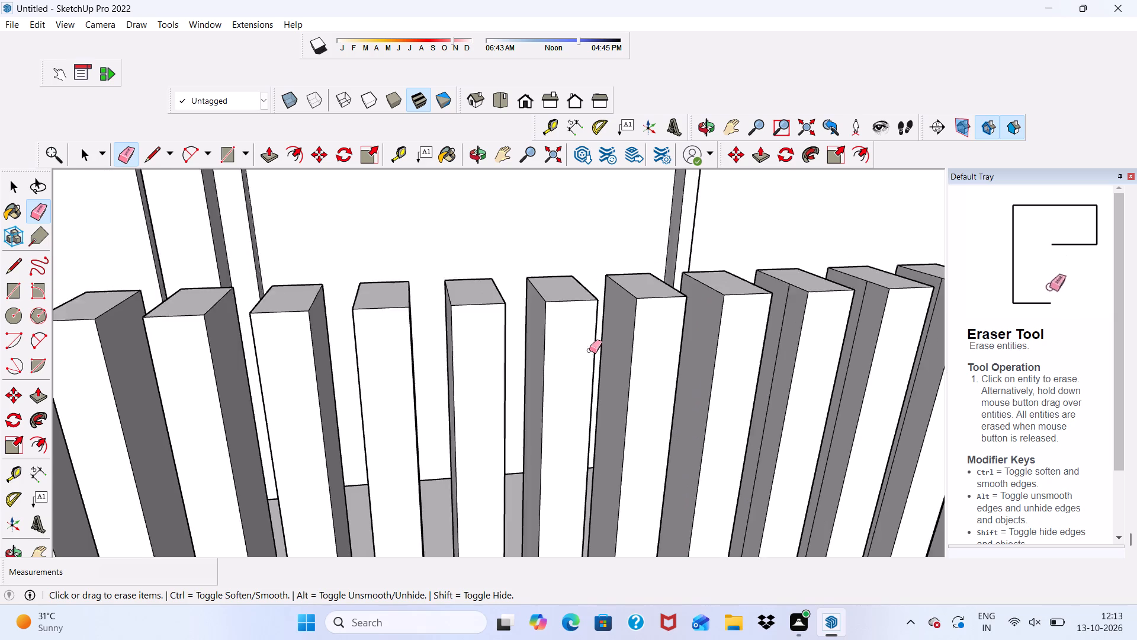
# Erase the vertical dividing edges on the side faces of the next few slats beyond mid-railing.
pyautogui.scroll(-8, 589, 350)
pyautogui.scroll(5, 727, 360)
pyautogui.click(697, 337)
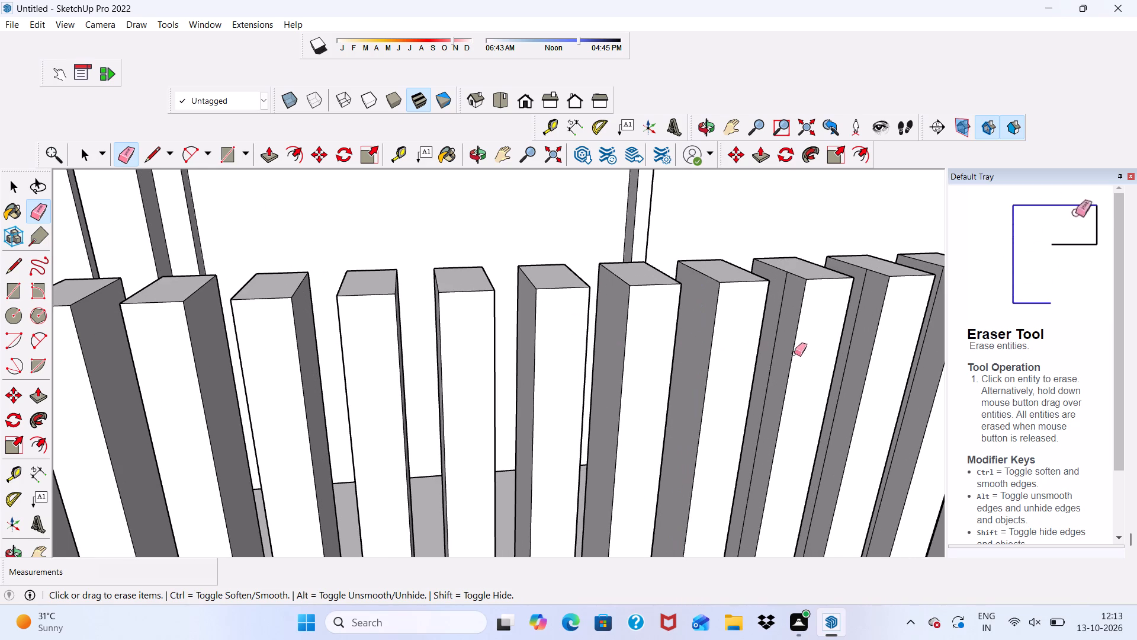
pyautogui.click(773, 343)
pyautogui.click(860, 309)
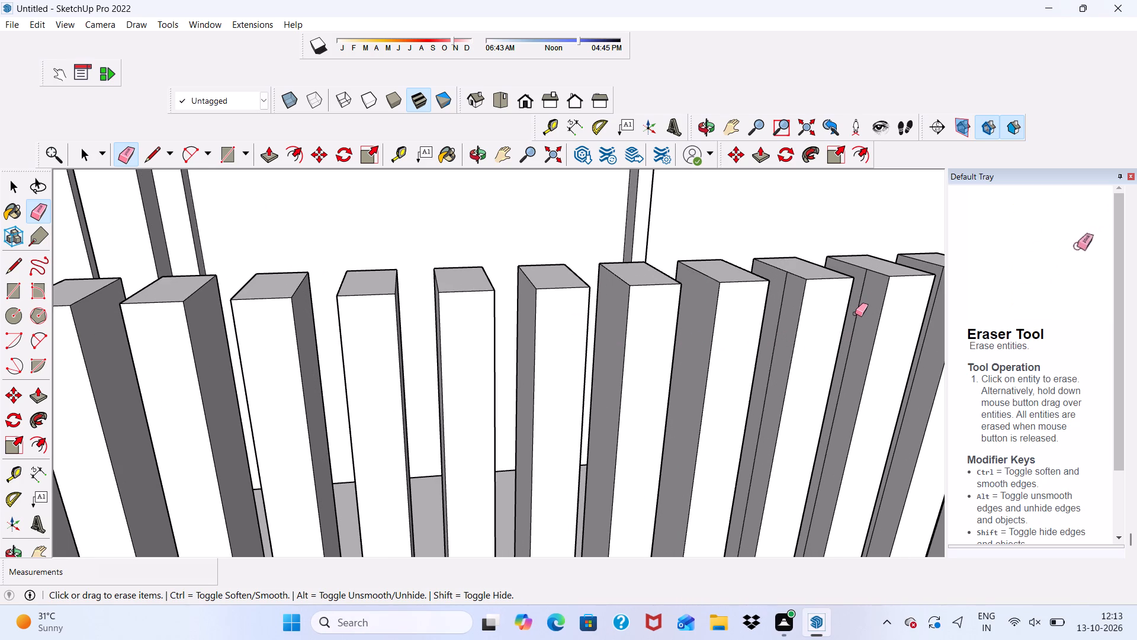
pyautogui.moveTo(855, 313); pyautogui.dragTo(866, 313)
pyautogui.scroll(5, 823, 306)
pyautogui.moveTo(763, 290); pyautogui.dragTo(754, 296)
pyautogui.scroll(-10, 596, 312)
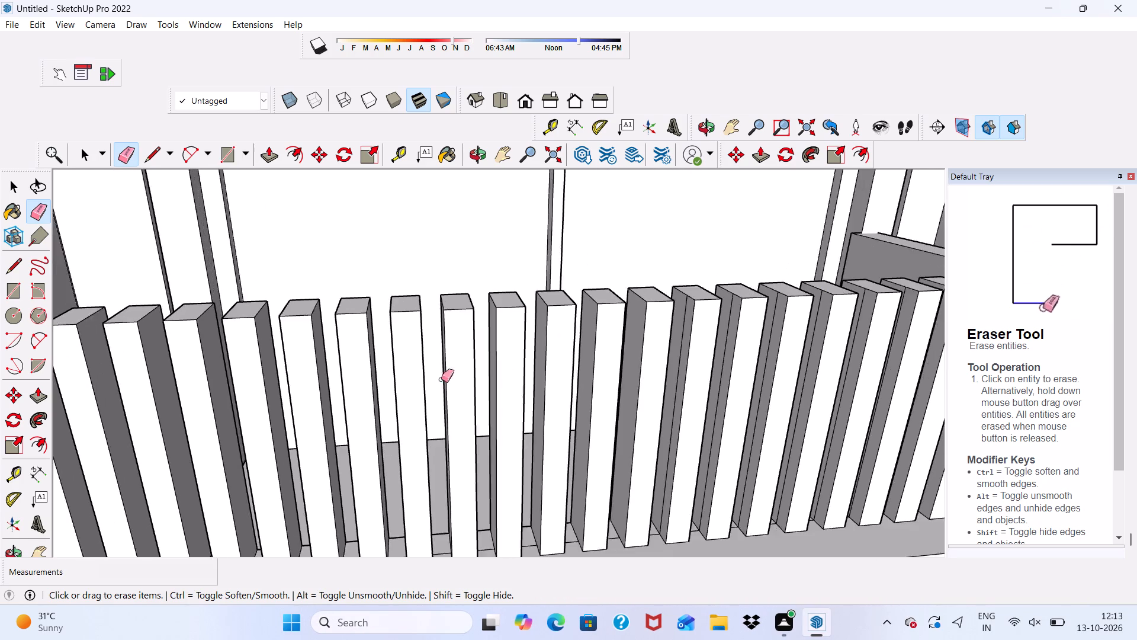
# Erase the side-face dividing edges on the next two divided slats, continuing towards the opposite end.
pyautogui.scroll(10, 654, 342)
pyautogui.scroll(9, 587, 323)
pyautogui.click(577, 289)
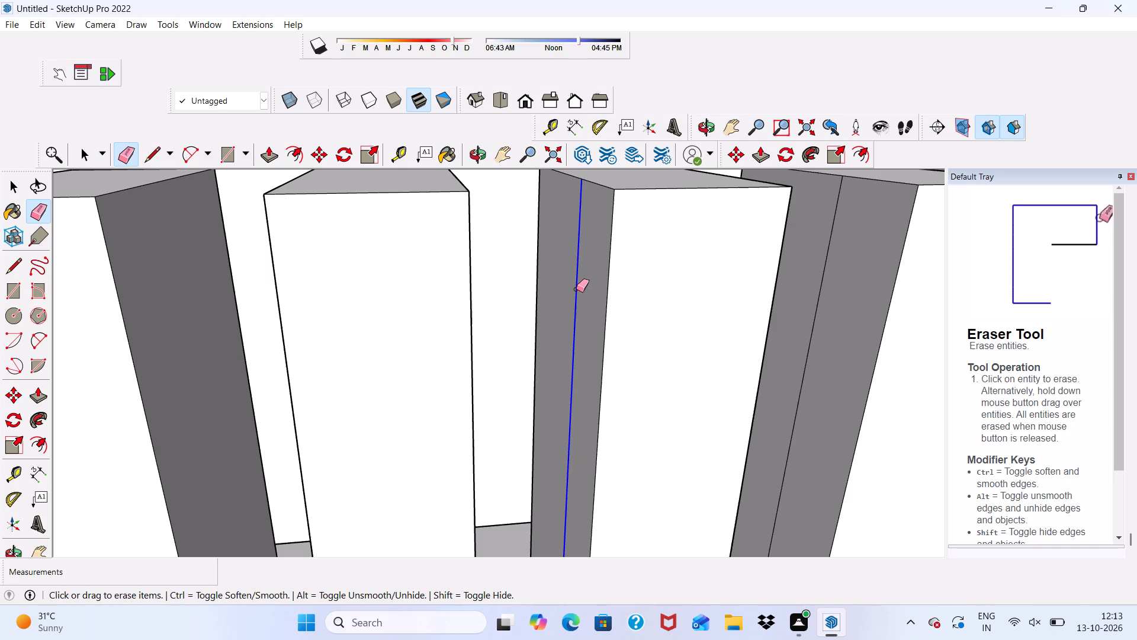
pyautogui.moveTo(825, 306); pyautogui.dragTo(815, 304)
pyautogui.scroll(-8, 461, 336)
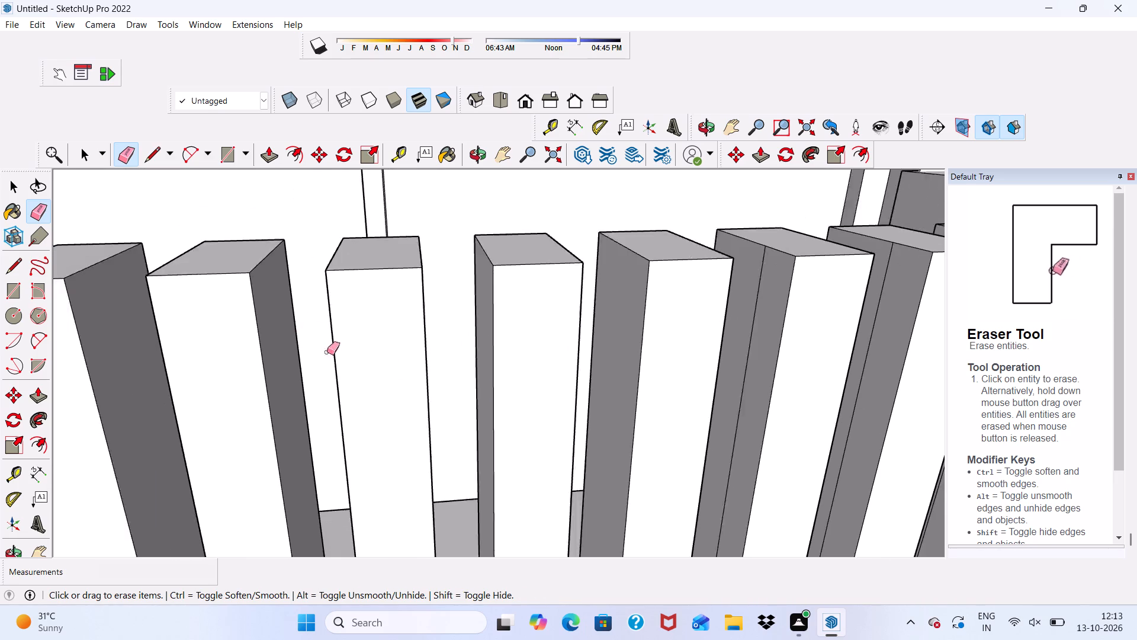
# Erase the vertical dividing edges on the following two slats' side faces, continuing towards the opposite end.
pyautogui.scroll(-1, 327, 352)
pyautogui.scroll(5, 640, 312)
pyautogui.click(638, 297)
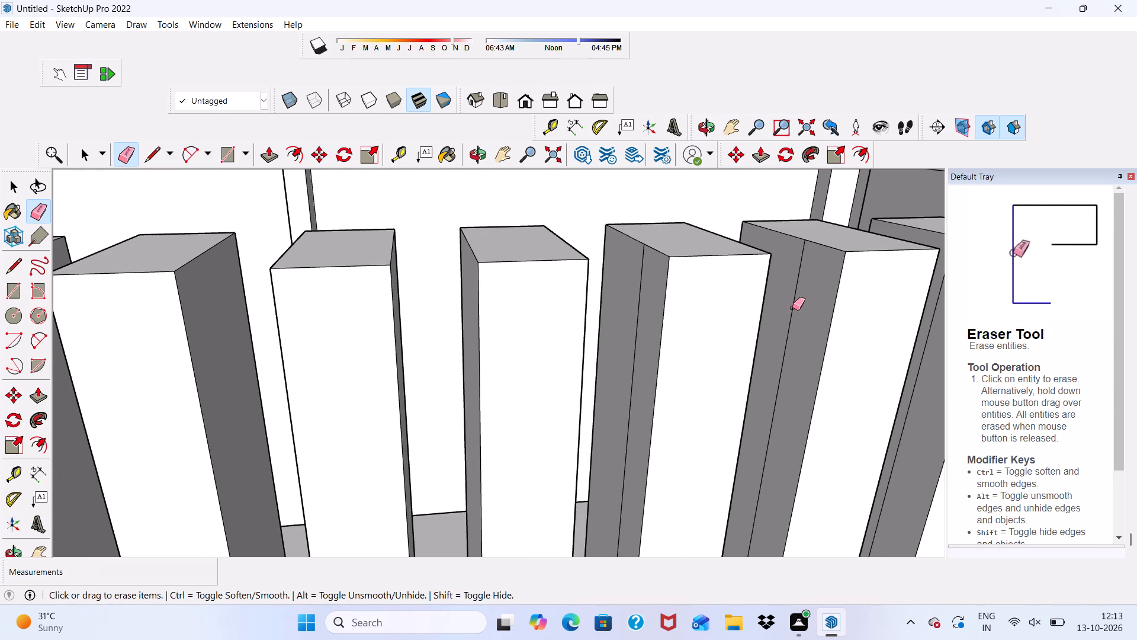
pyautogui.click(792, 308)
pyautogui.moveTo(636, 294); pyautogui.dragTo(638, 299)
pyautogui.scroll(-5, 638, 299)
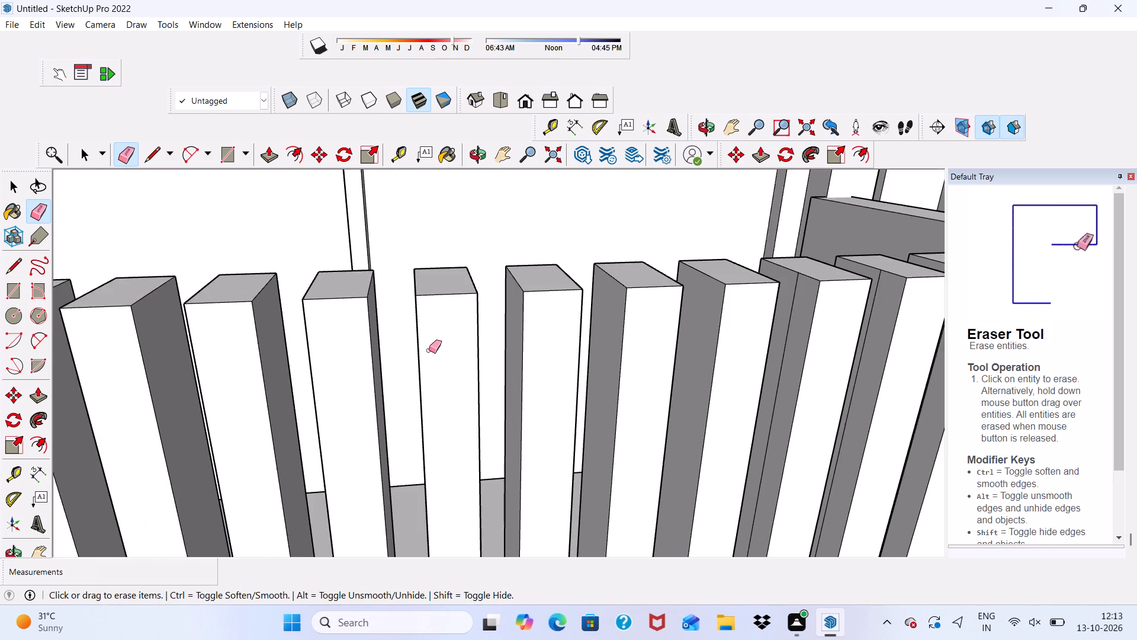
# Erase the vertical dividing edges on the side faces of the next few slats, continuing towards the railing's far end.
pyautogui.scroll(-5, 429, 350)
pyautogui.scroll(9, 693, 323)
pyautogui.moveTo(674, 309); pyautogui.dragTo(690, 313)
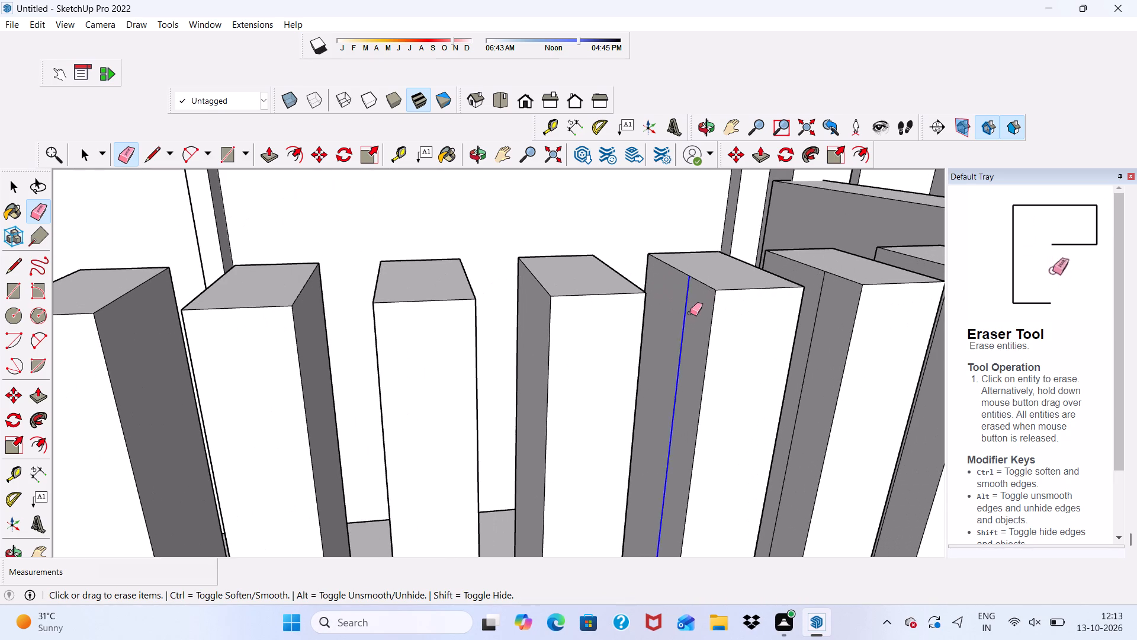
pyautogui.moveTo(818, 324); pyautogui.dragTo(813, 324)
pyautogui.scroll(-6, 641, 316)
pyautogui.scroll(5, 827, 319)
pyautogui.click(786, 302)
pyautogui.click(795, 306)
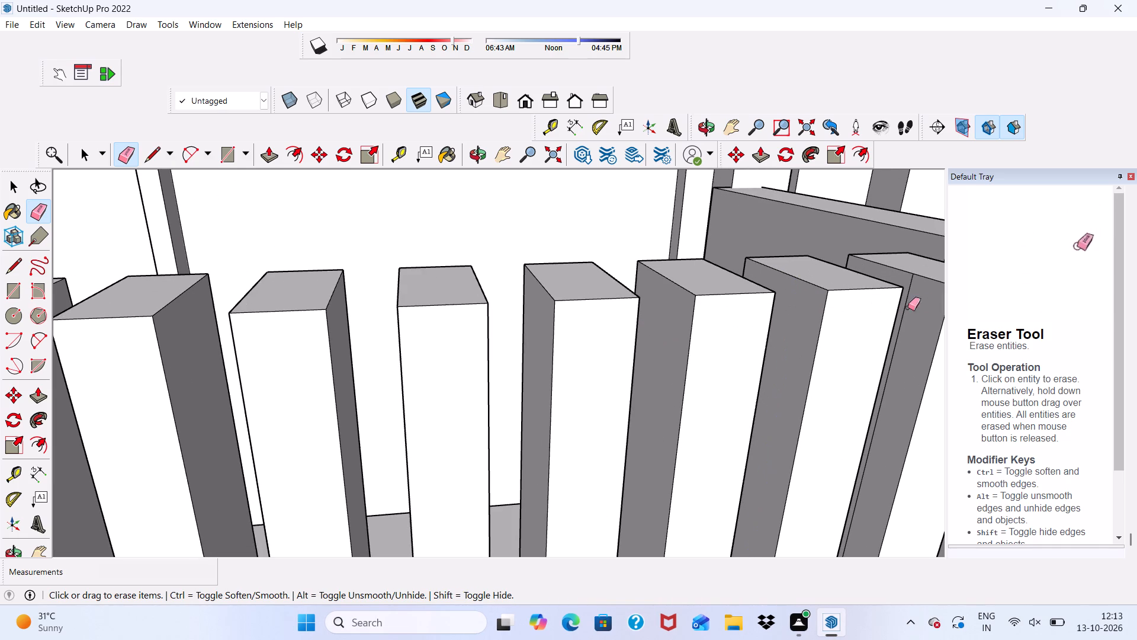
pyautogui.click(910, 297)
pyautogui.click(907, 293)
# Erase the remaining vertical dividing edges on the side faces of the last two slats at the railing's far end.
pyautogui.scroll(-4, 843, 298)
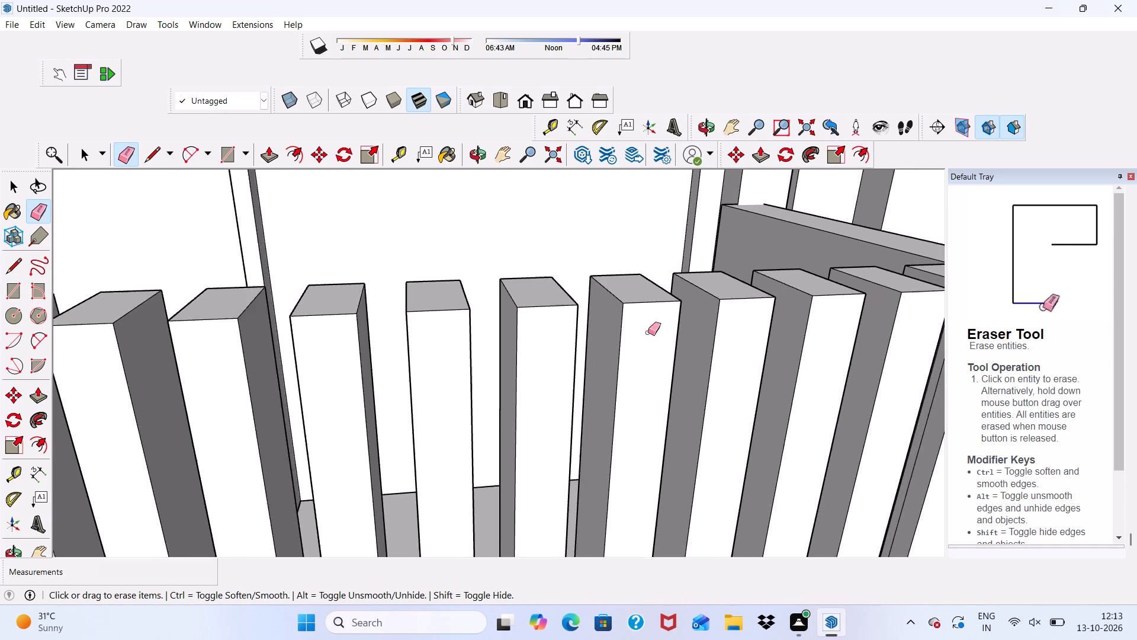
pyautogui.scroll(-5, 648, 332)
pyautogui.scroll(12, 728, 357)
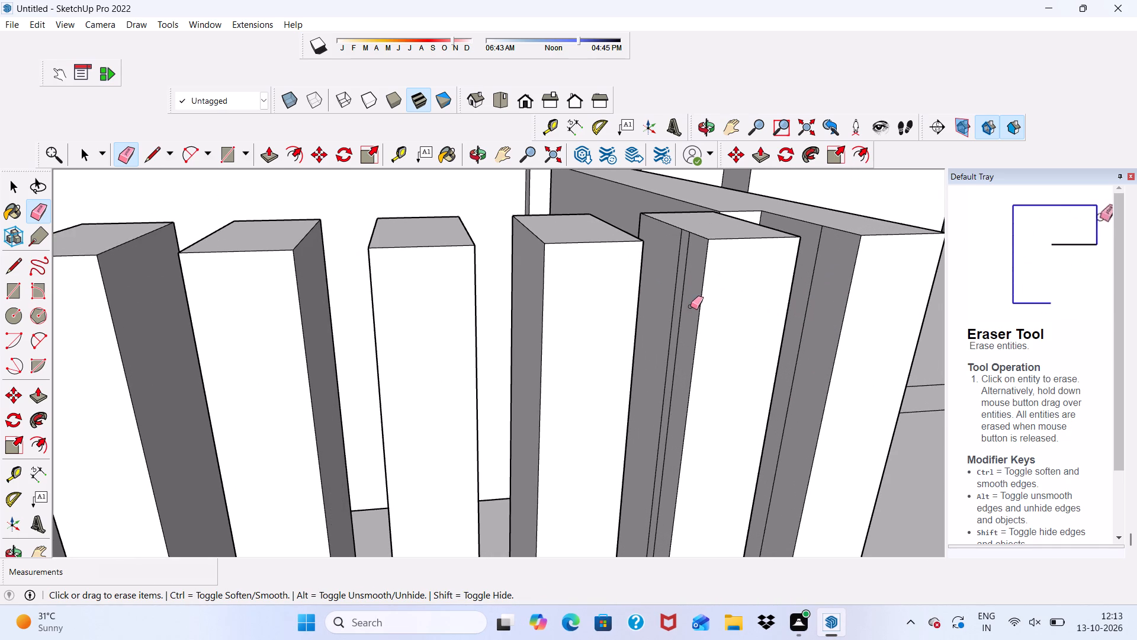
pyautogui.moveTo(688, 302); pyautogui.dragTo(672, 297)
pyautogui.moveTo(822, 293); pyautogui.dragTo(803, 295)
# Draw a full-height rectangular strip about 2 11/16" by 2' 8 1/16" on the outer face of the solid end panel, near the slatted corner.
pyautogui.scroll(-6, 802, 303)
pyautogui.moveTo(823, 343); pyautogui.dragTo(580, 333, button='middle')
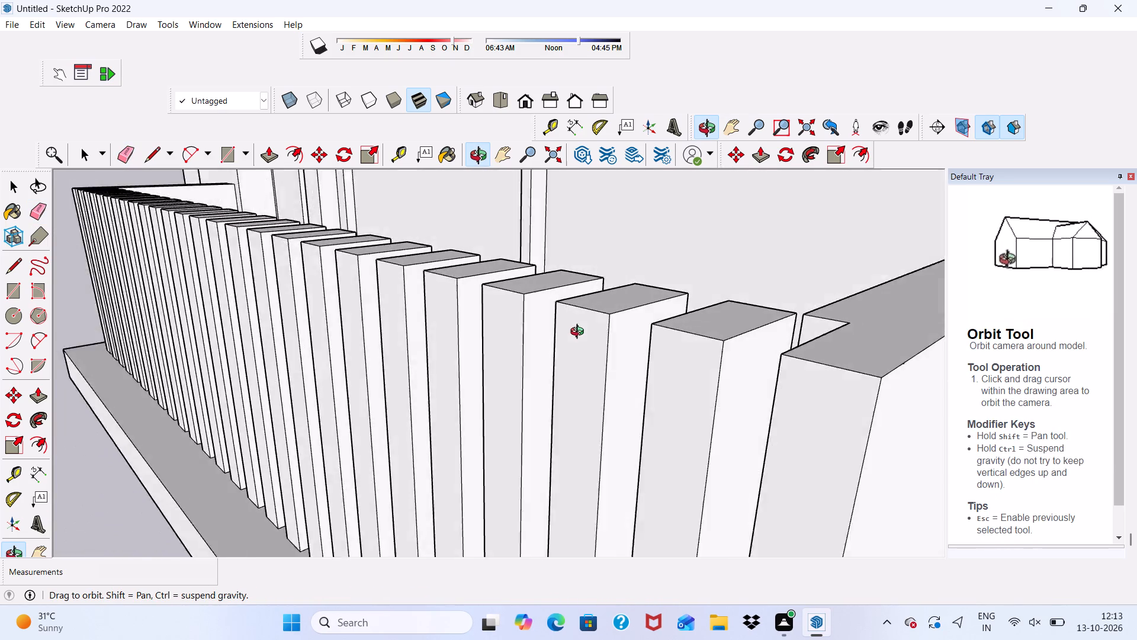
pyautogui.moveTo(580, 333); pyautogui.dragTo(537, 357, button='middle')
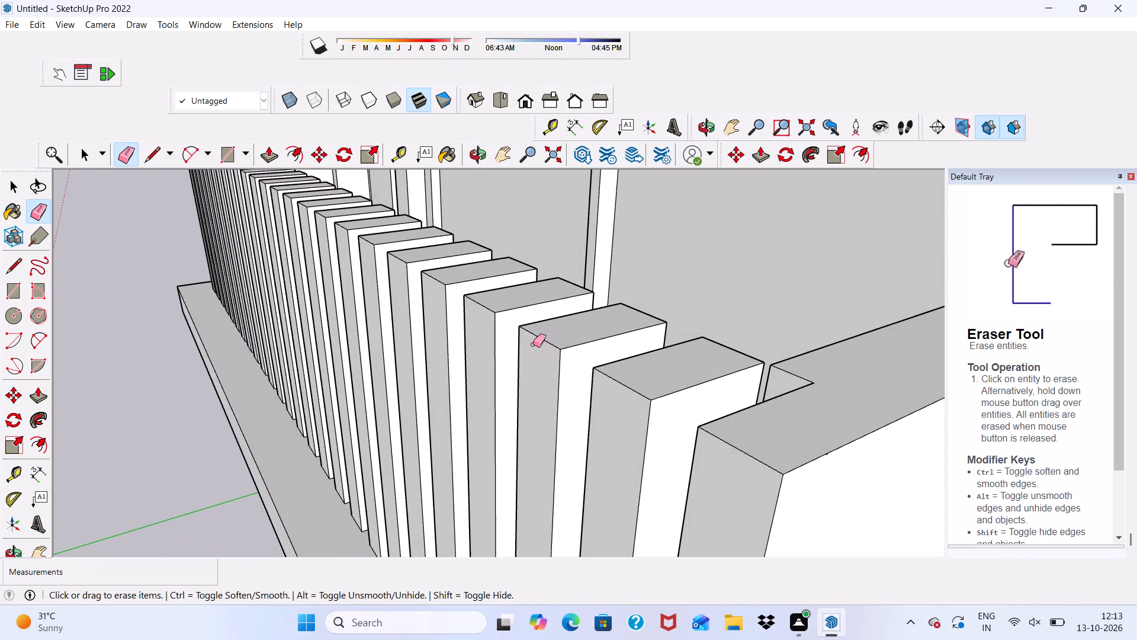
pyautogui.press('space')
pyautogui.scroll(-8, 546, 359)
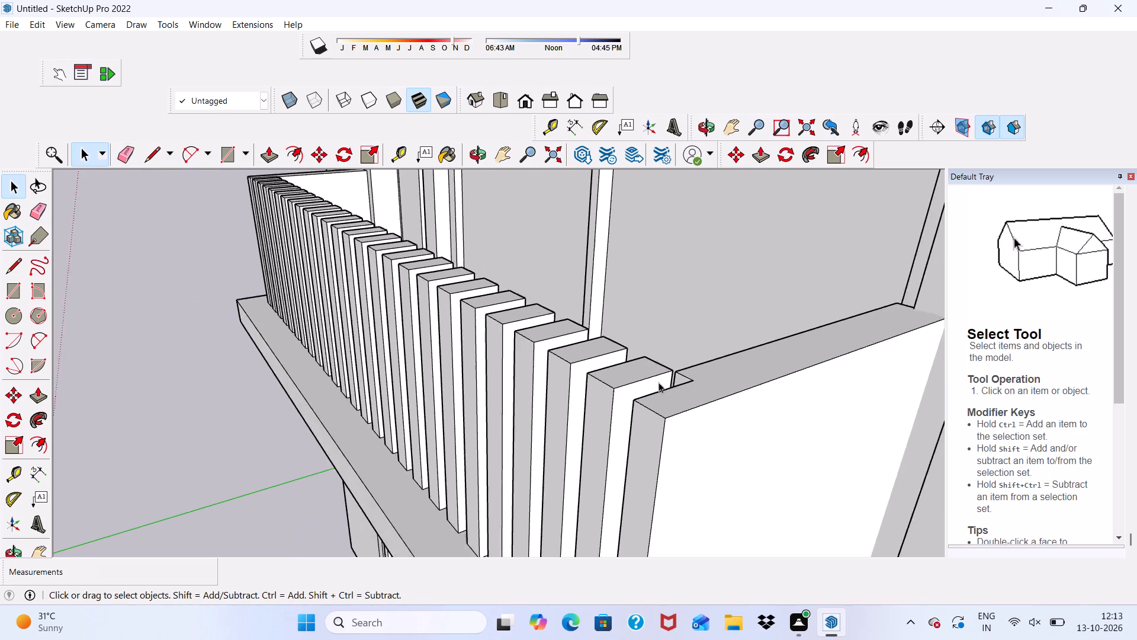
pyautogui.scroll(-3, 659, 382)
pyautogui.moveTo(670, 397); pyautogui.dragTo(590, 383, button='middle')
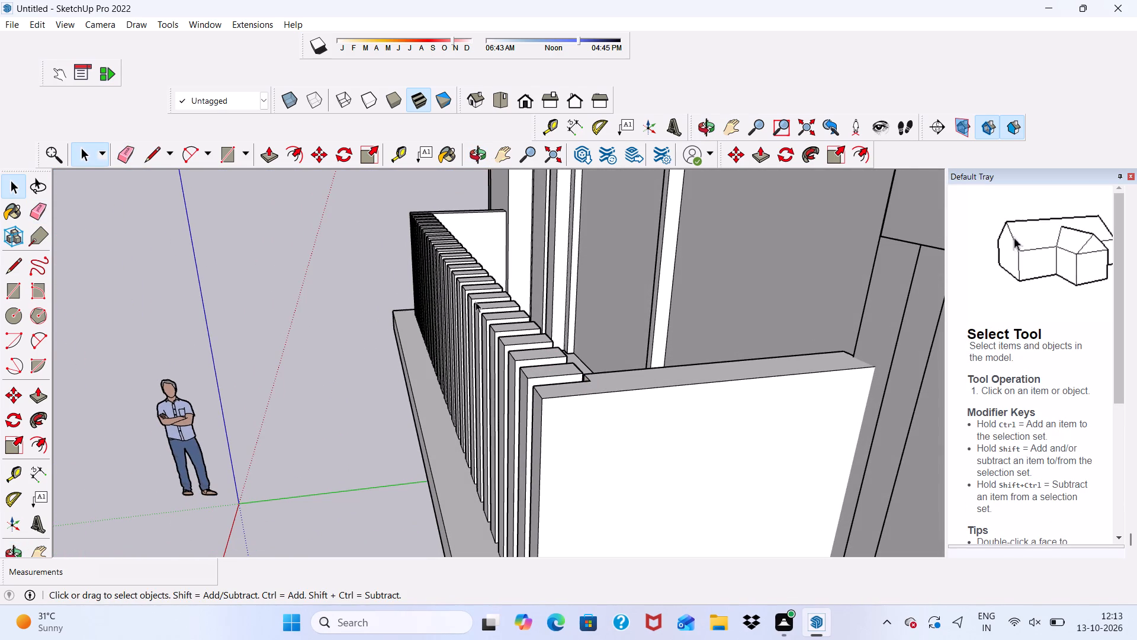
pyautogui.click(226, 152)
pyautogui.scroll(-3, 561, 268)
pyautogui.scroll(5, 611, 540)
pyautogui.scroll(-2, 634, 476)
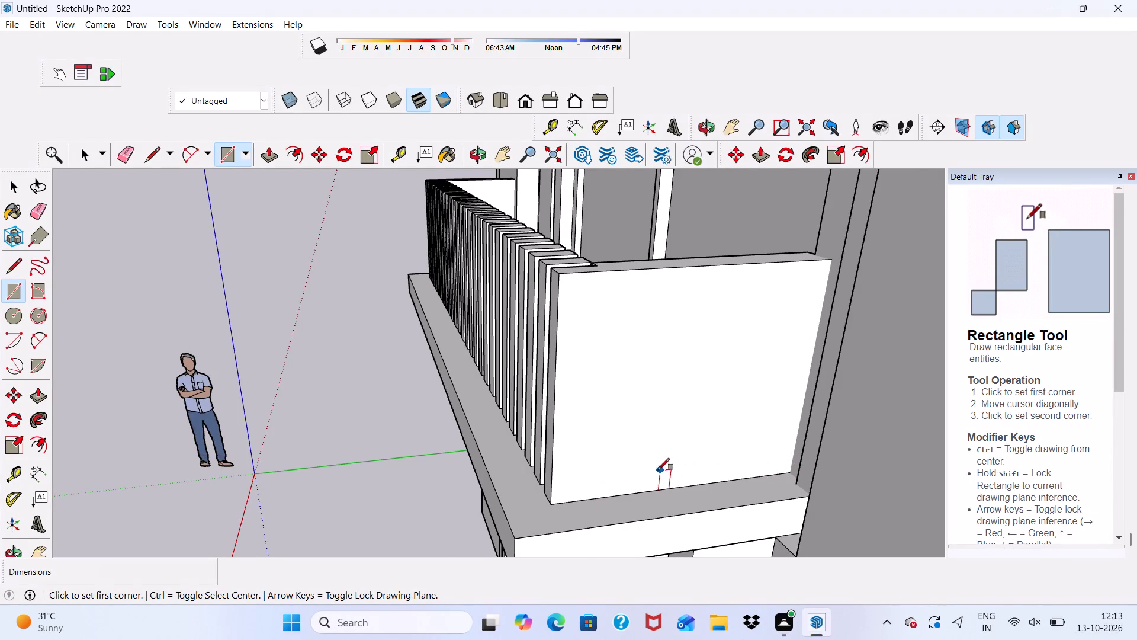
pyautogui.moveTo(656, 470); pyautogui.dragTo(632, 521, button='middle')
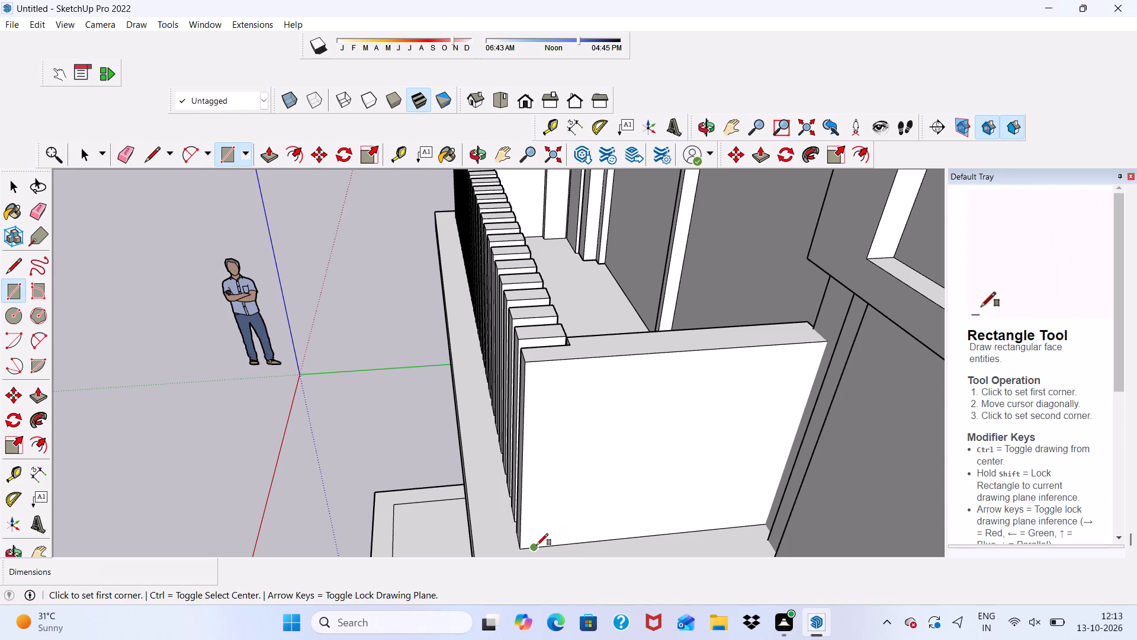
pyautogui.click(575, 542)
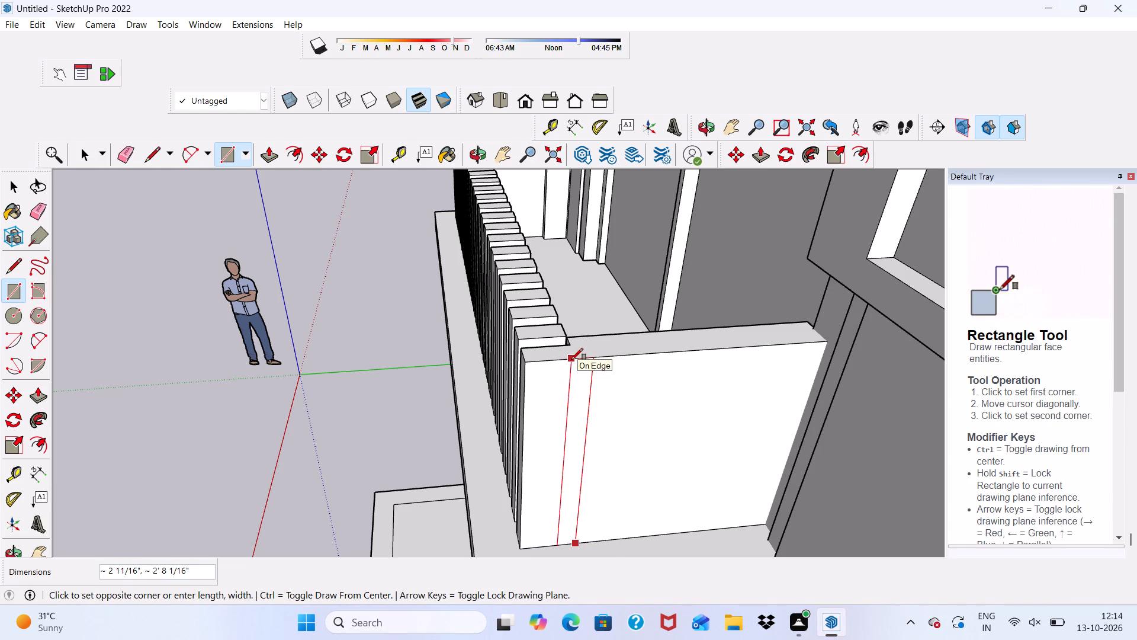
pyautogui.click(571, 360)
pyautogui.press('space')
# Copy the strip 5" along the end panel and multiply it into five evenly spaced copies.
pyautogui.doubleClick(579, 395)
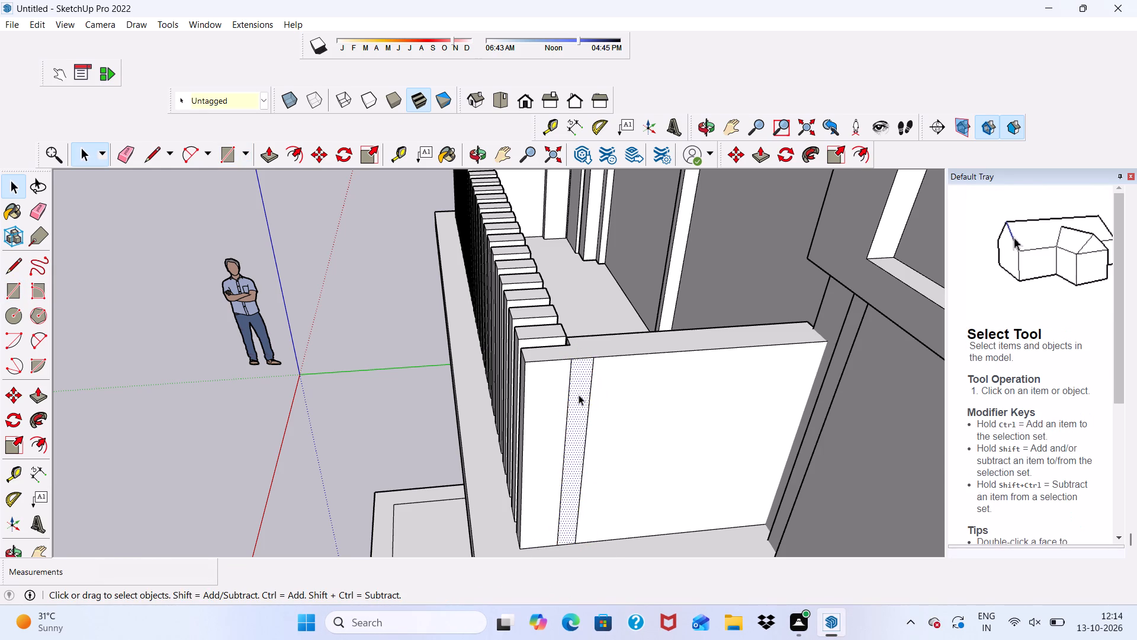
pyautogui.click(314, 153)
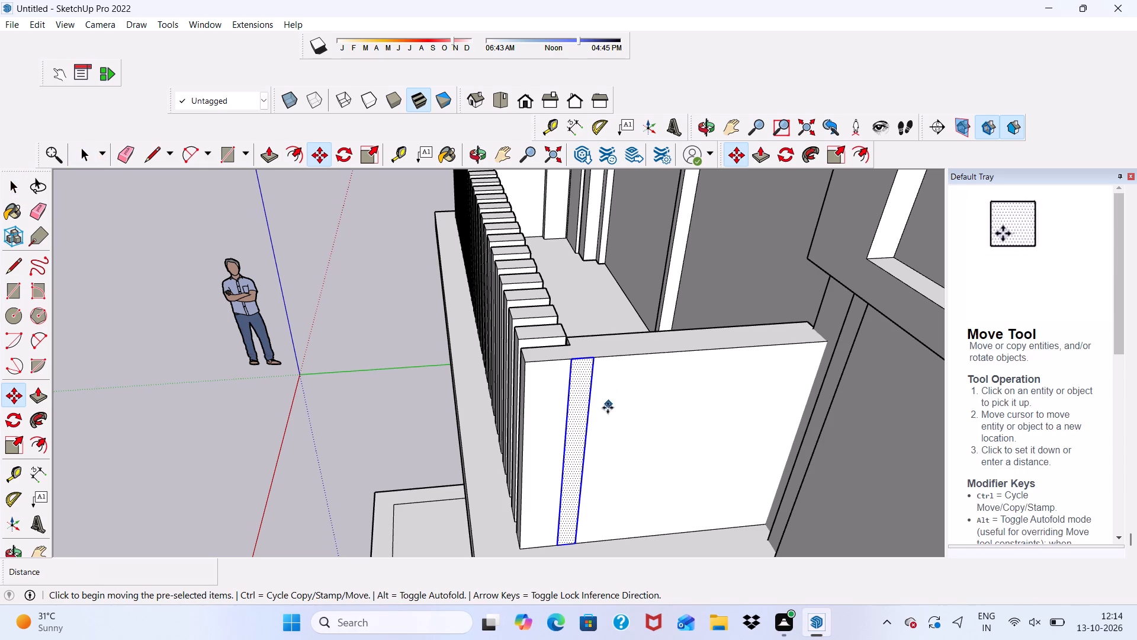
pyautogui.click(576, 424)
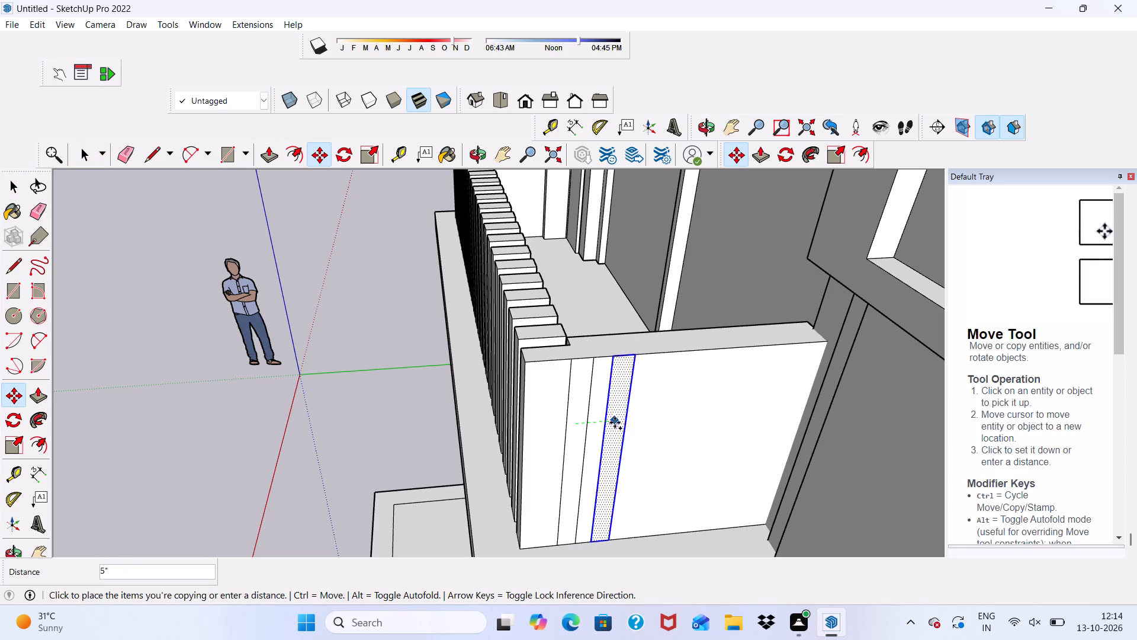
pyautogui.click(615, 423)
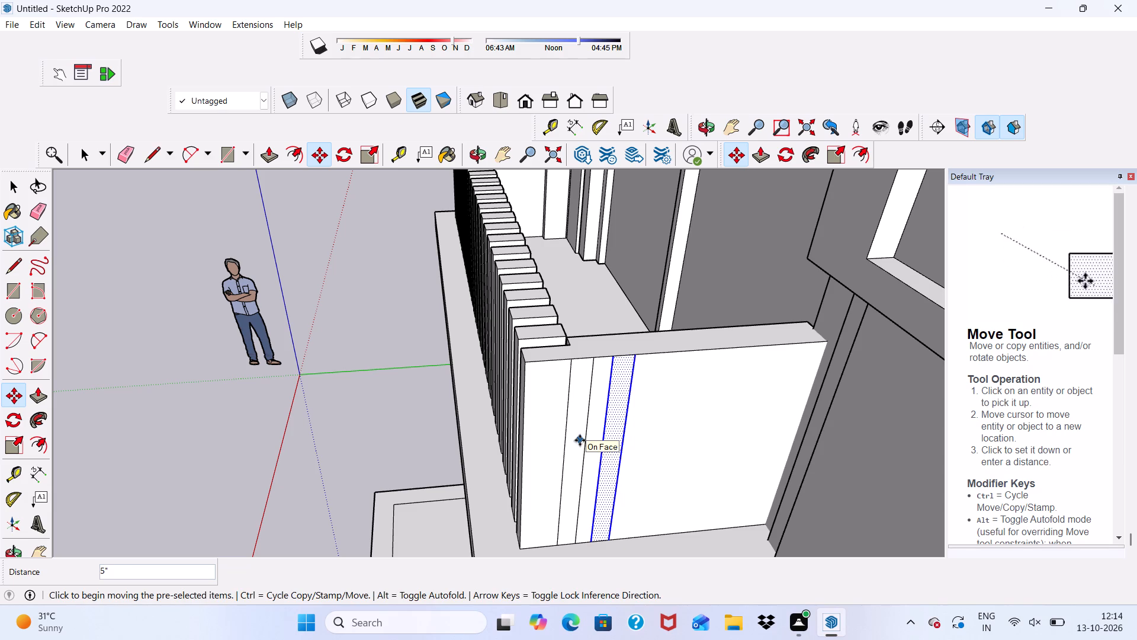
pyautogui.hotkey('shift', '*')
pyautogui.press('5')
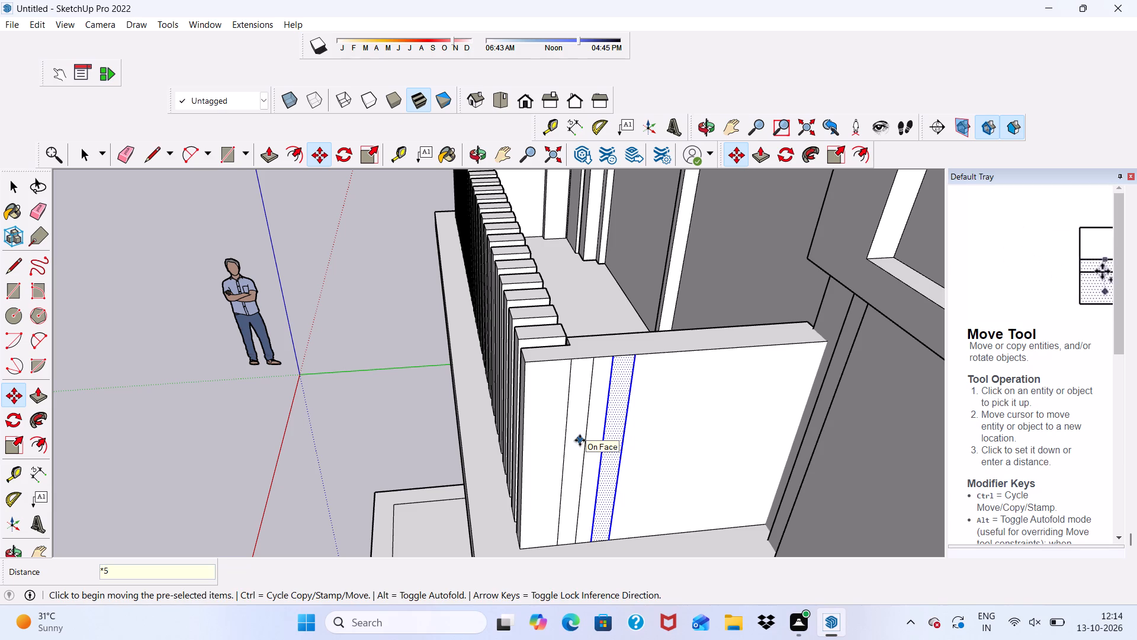
pyautogui.press('Return')
pyautogui.press('space')
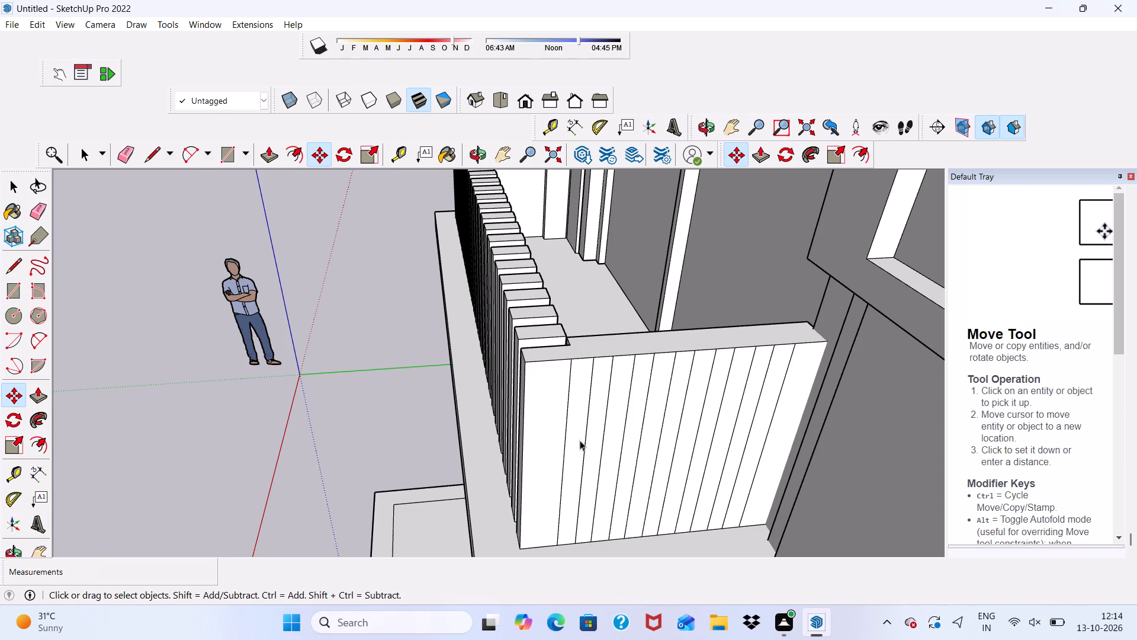
# Copy the last strip about 4 1/16" further along so it meets the end panel's house-side edge.
pyautogui.scroll(1, 575, 441)
pyautogui.scroll(8, 861, 369)
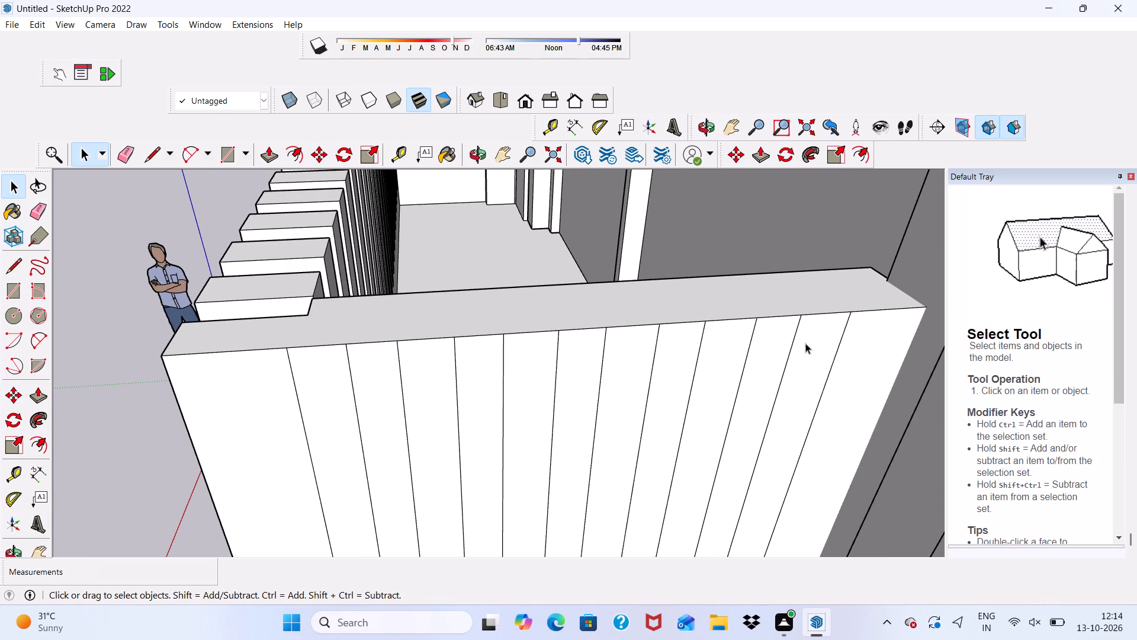
pyautogui.doubleClick(811, 345)
pyautogui.click(315, 152)
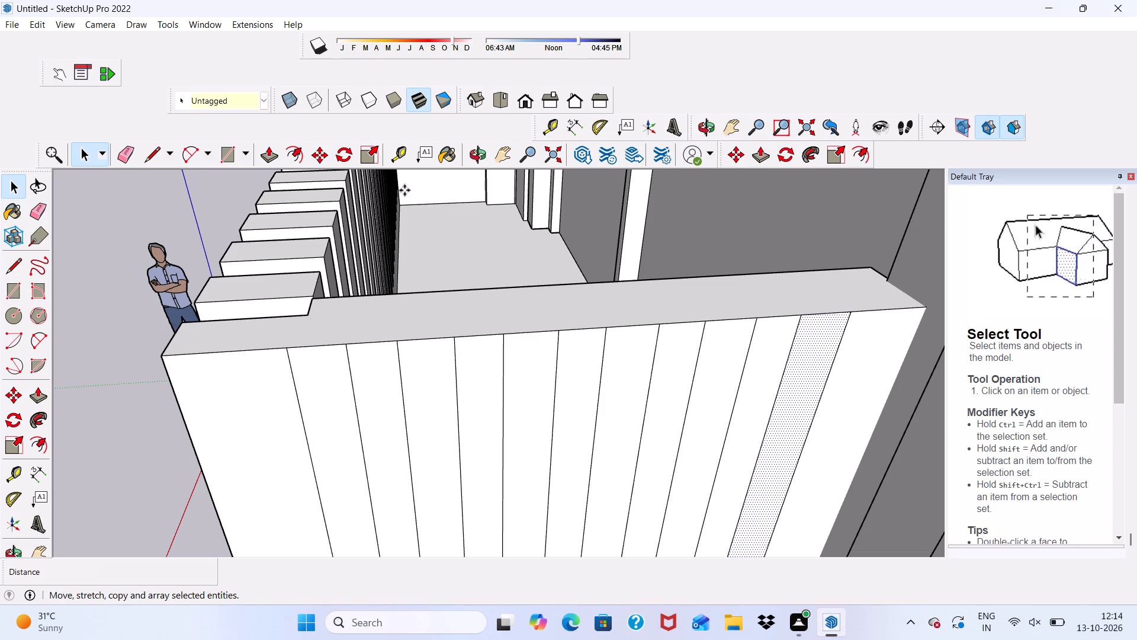
pyautogui.click(796, 407)
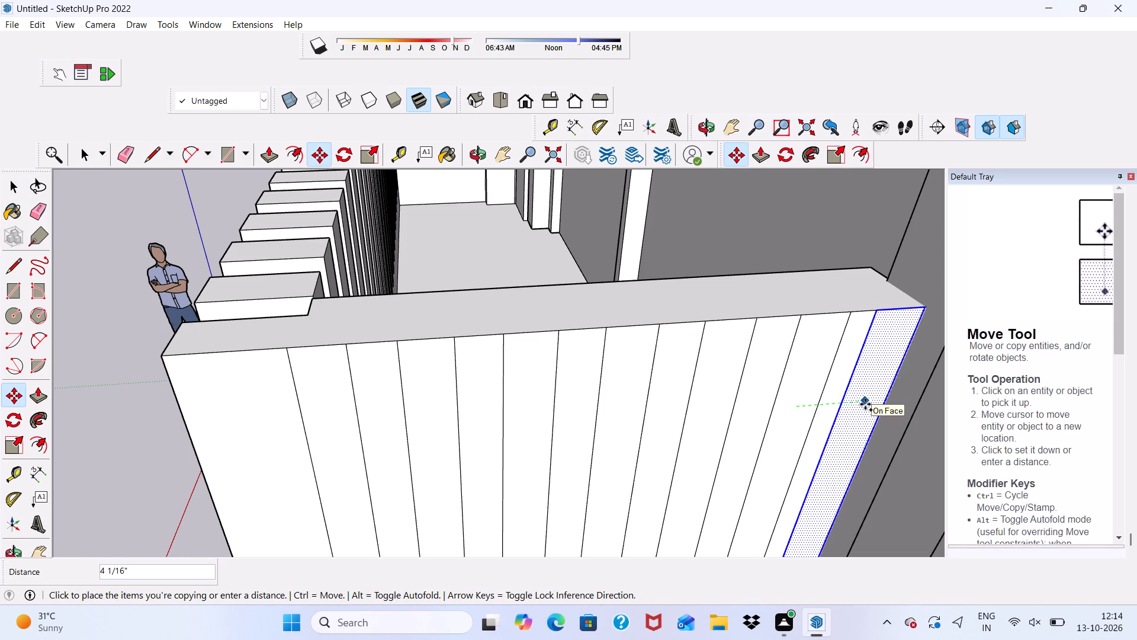
pyautogui.click(865, 404)
pyautogui.press('space')
# Push the first strip next to the slatted corner about 3 1/16" into the end panel.
pyautogui.click(314, 383)
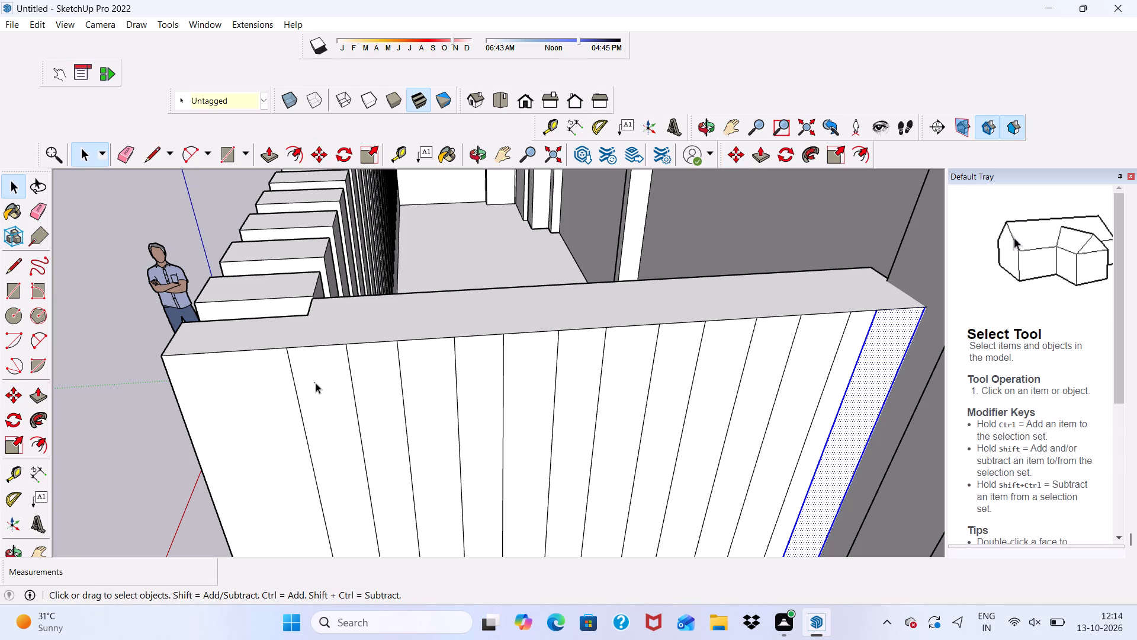
pyautogui.click(264, 157)
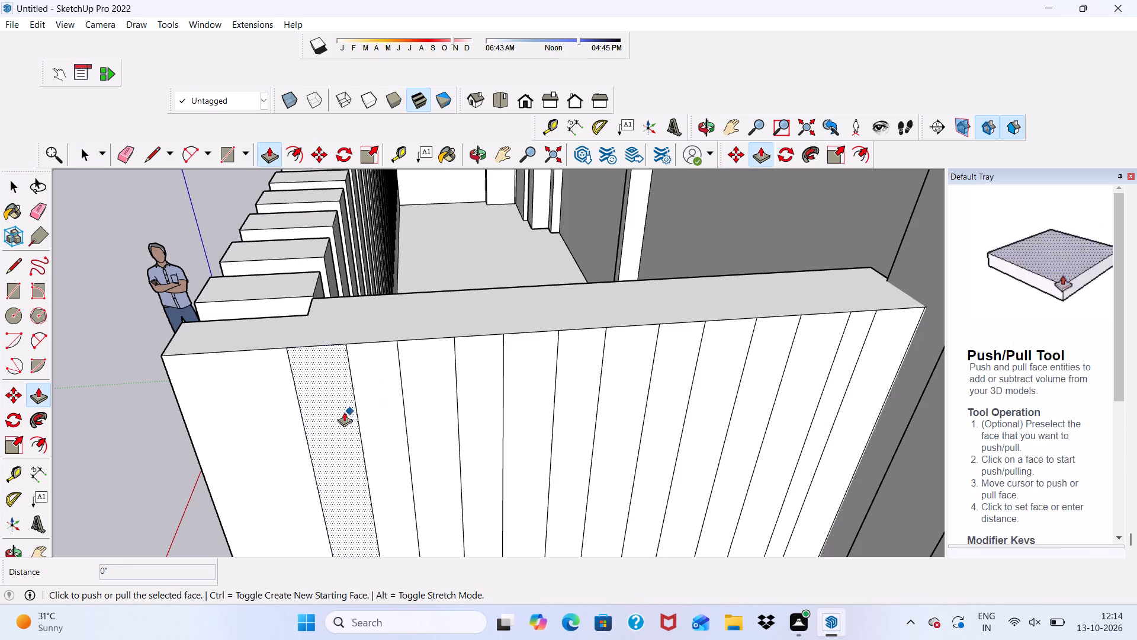
pyautogui.moveTo(332, 398); pyautogui.dragTo(342, 341)
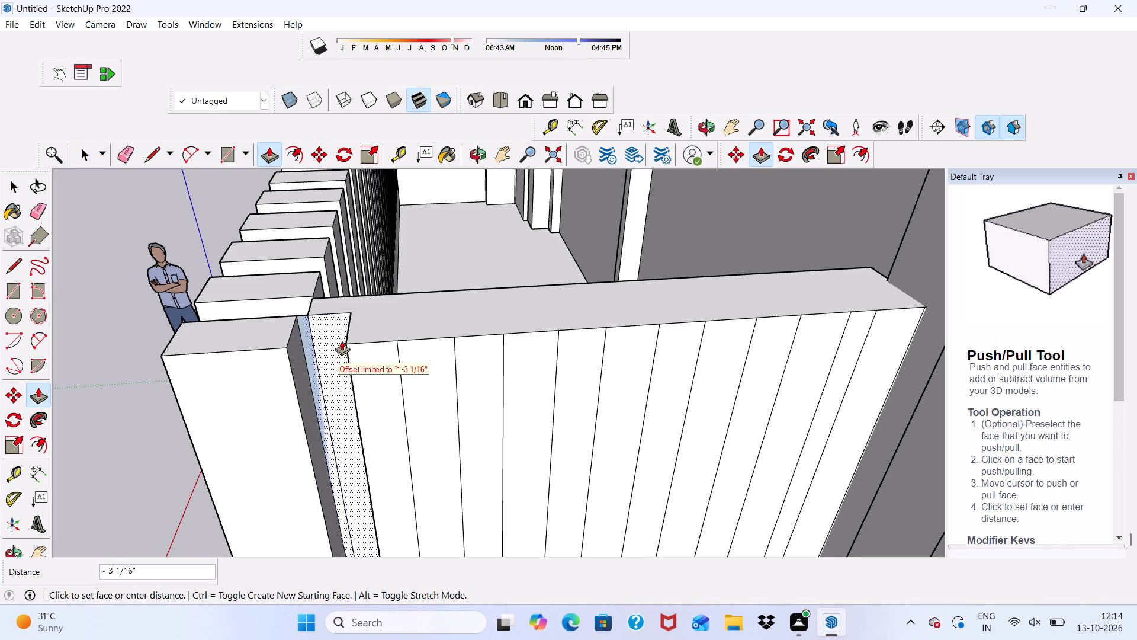
pyautogui.moveTo(342, 341); pyautogui.dragTo(341, 298)
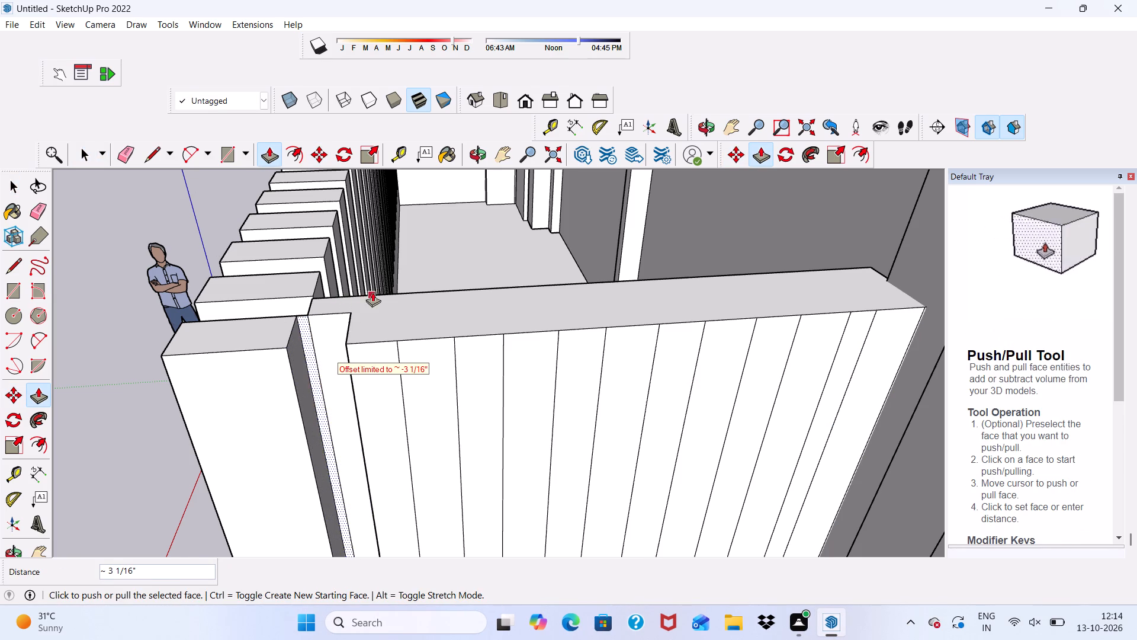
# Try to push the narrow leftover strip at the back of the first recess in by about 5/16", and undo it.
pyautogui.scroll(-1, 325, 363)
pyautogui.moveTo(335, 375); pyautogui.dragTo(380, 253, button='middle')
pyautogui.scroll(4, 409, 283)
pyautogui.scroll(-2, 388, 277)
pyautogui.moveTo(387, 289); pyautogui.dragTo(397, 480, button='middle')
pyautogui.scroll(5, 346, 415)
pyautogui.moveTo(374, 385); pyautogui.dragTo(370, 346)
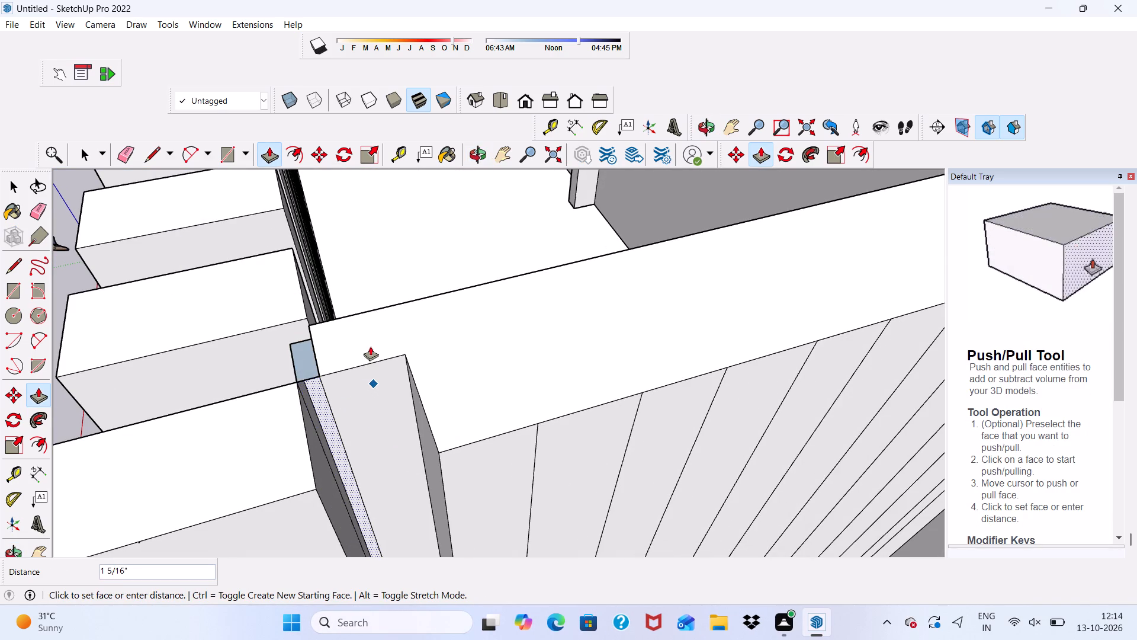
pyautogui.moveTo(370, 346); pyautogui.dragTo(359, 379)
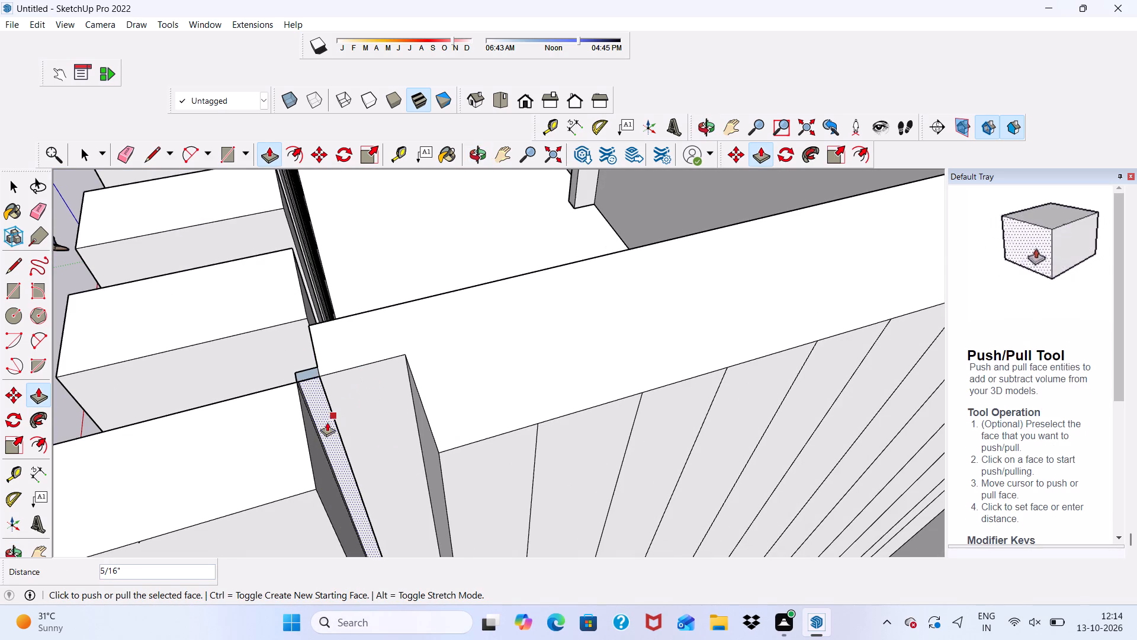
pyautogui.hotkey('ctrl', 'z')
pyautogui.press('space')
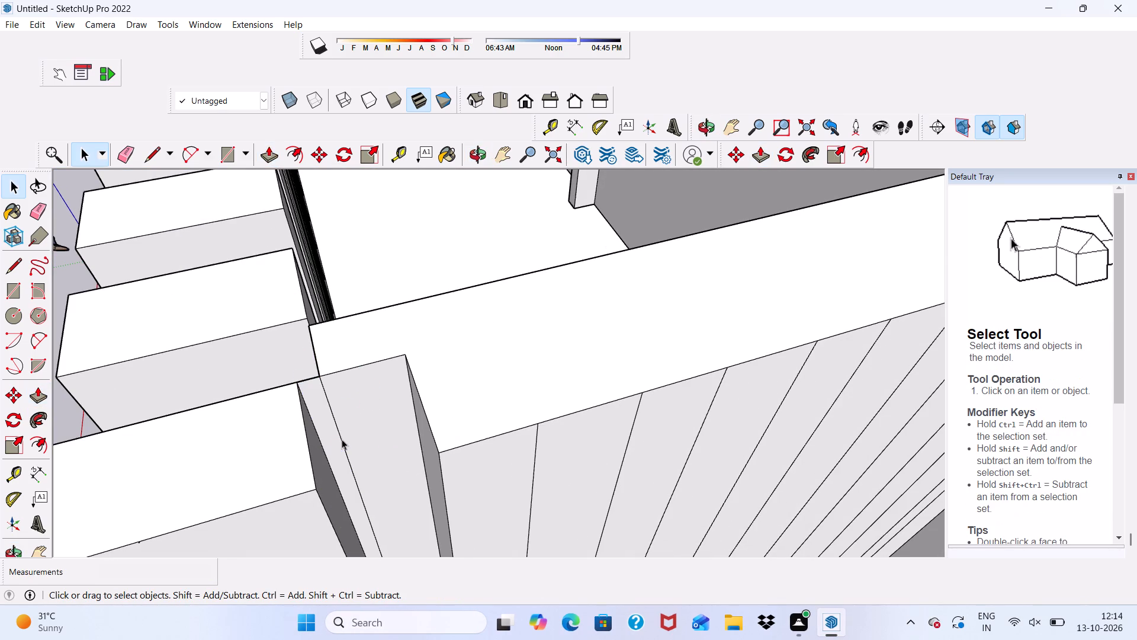
# Push the second strip about 4 7/8" through the end panel's full thickness to open a gap.
pyautogui.scroll(-6, 348, 439)
pyautogui.moveTo(398, 462); pyautogui.dragTo(328, 376, button='middle')
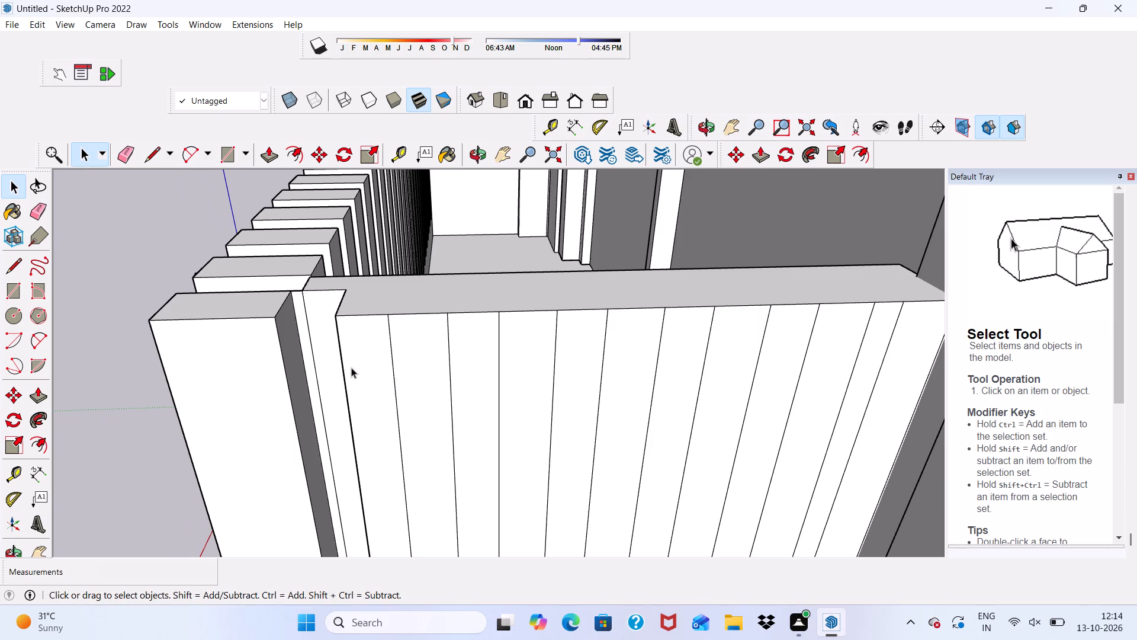
pyautogui.press('space')
pyautogui.moveTo(311, 357); pyautogui.dragTo(339, 300, button='middle')
pyautogui.scroll(4, 400, 303)
pyautogui.click(396, 303)
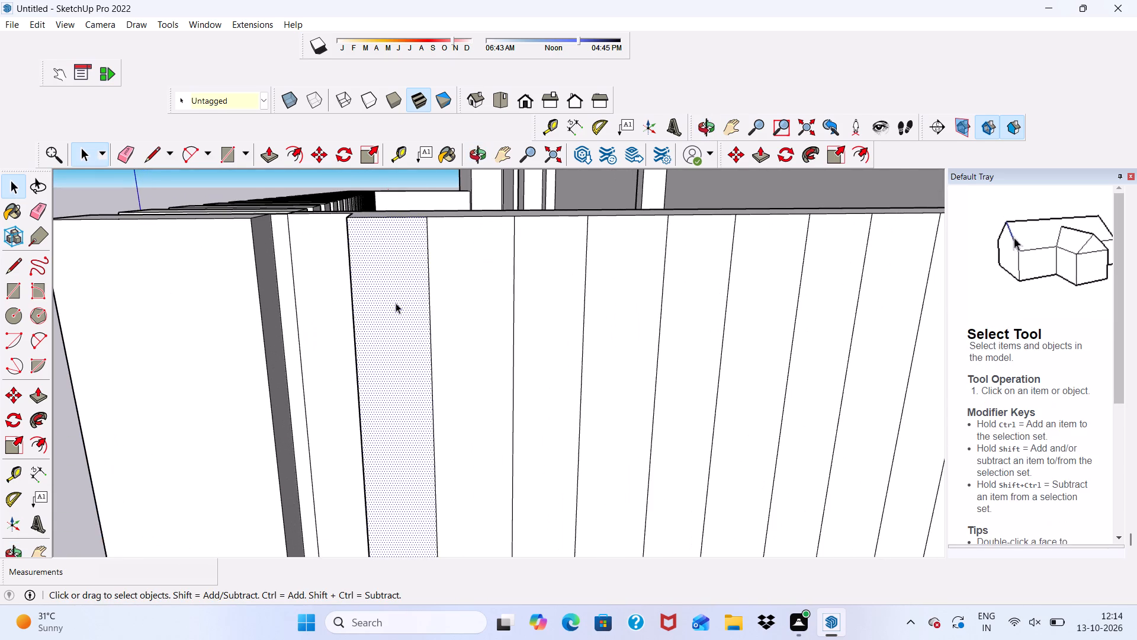
pyautogui.scroll(-1, 470, 251)
pyautogui.moveTo(483, 276); pyautogui.dragTo(612, 322, button='middle')
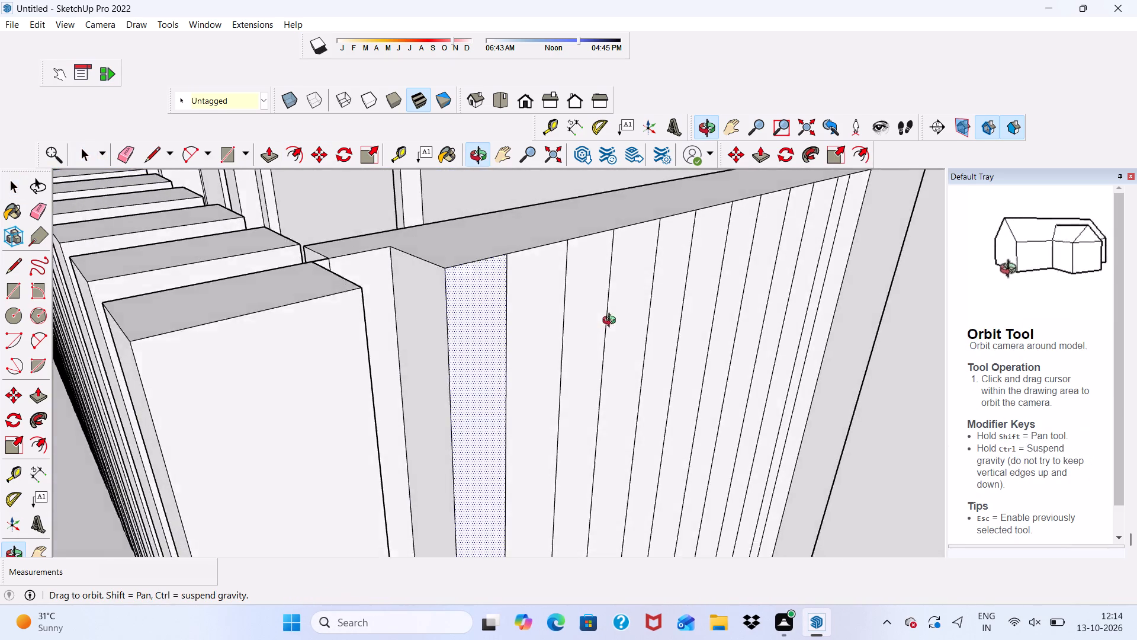
pyautogui.moveTo(612, 322); pyautogui.dragTo(459, 378, button='middle')
pyautogui.scroll(3, 459, 378)
pyautogui.click(445, 334)
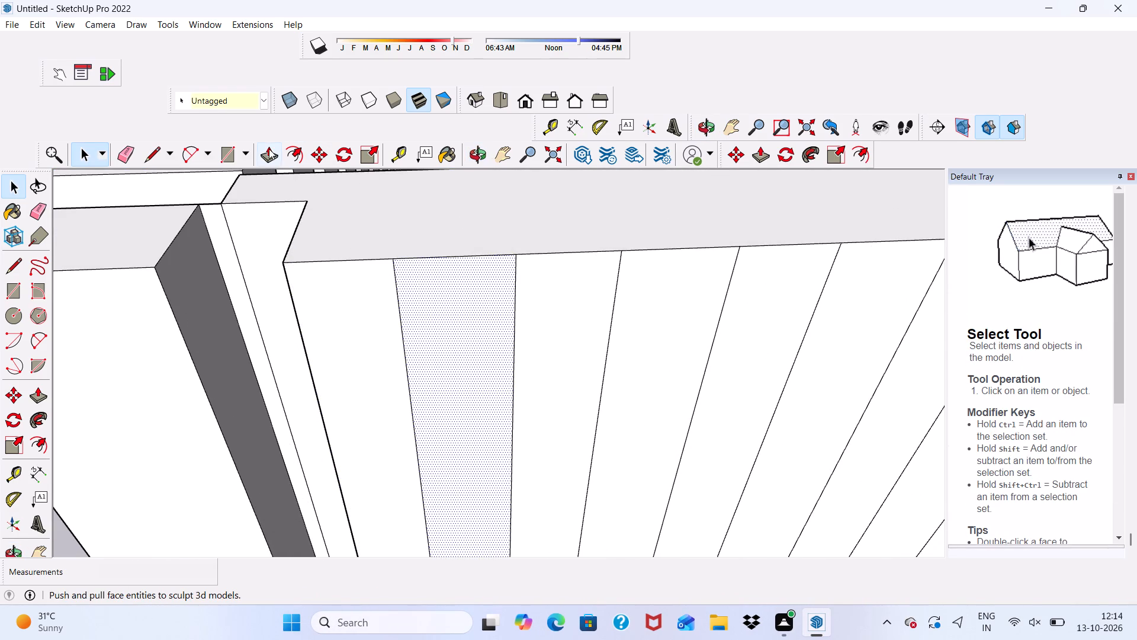
pyautogui.moveTo(266, 149); pyautogui.dragTo(275, 153)
pyautogui.moveTo(471, 308); pyautogui.dragTo(476, 191)
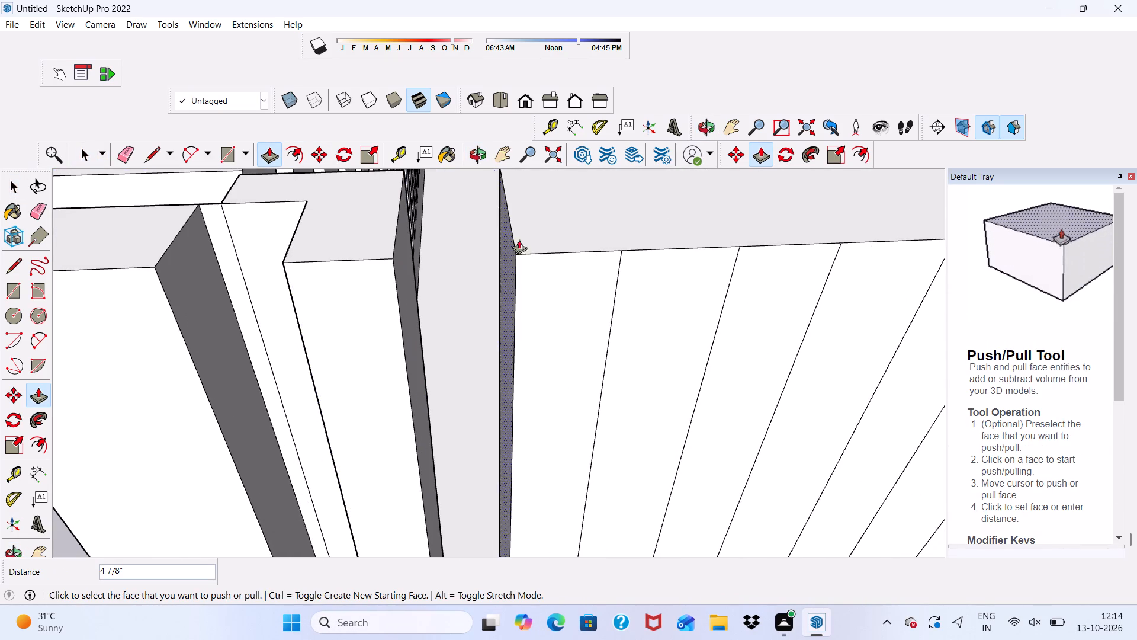
# Push the third strip in about 4 7/16", plus a further 7/16" to cut right through the end panel.
pyautogui.moveTo(669, 315); pyautogui.dragTo(654, 211)
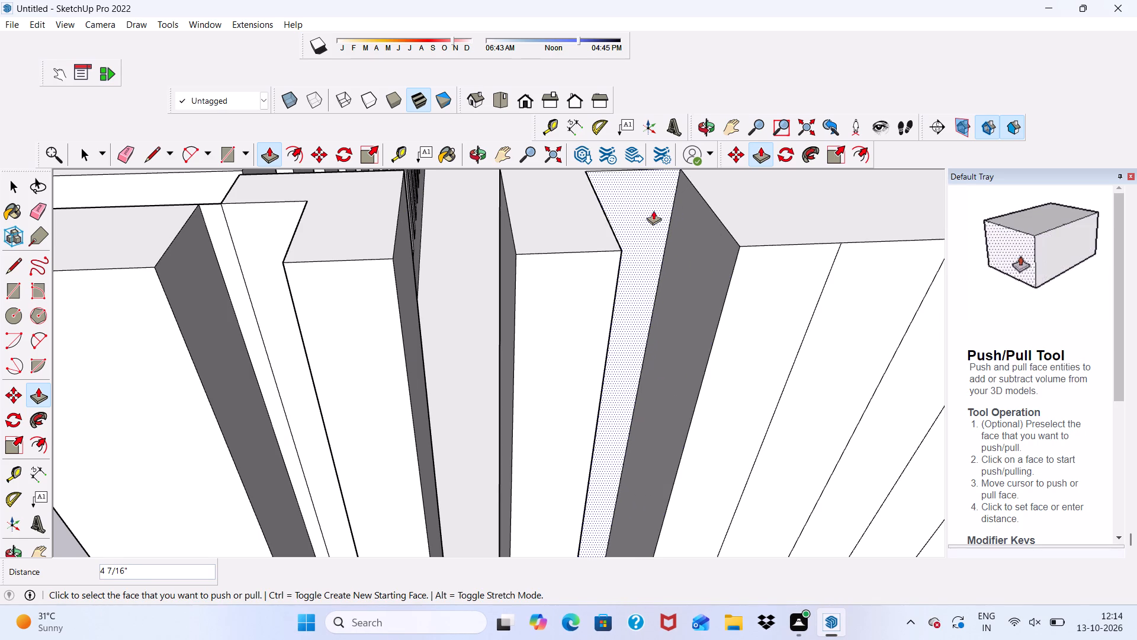
pyautogui.scroll(-4, 655, 229)
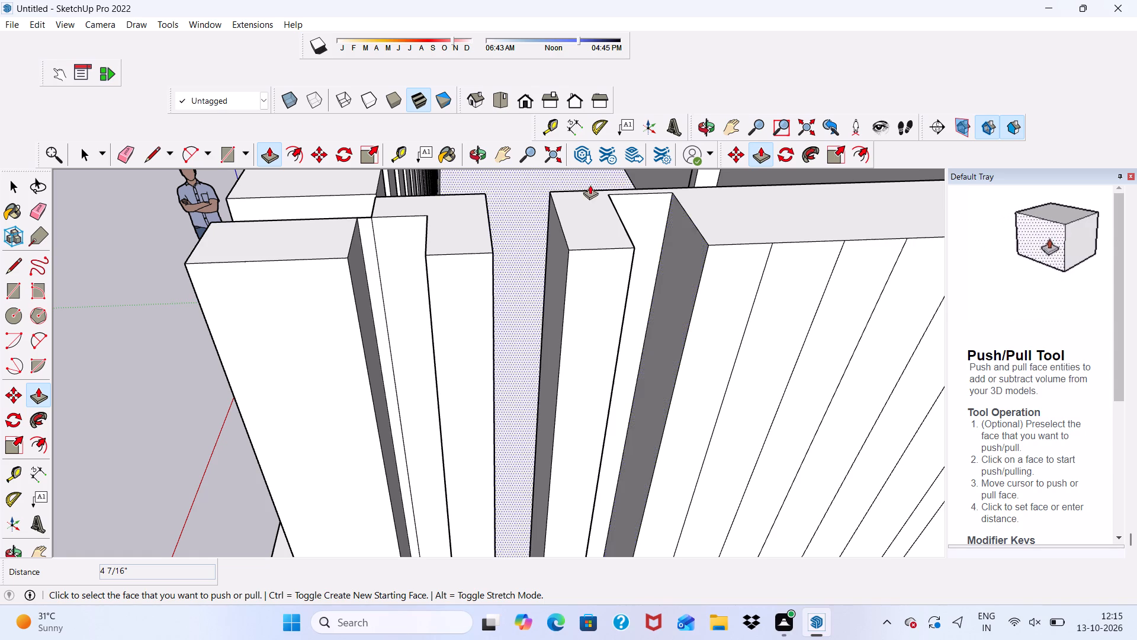
pyautogui.scroll(5, 616, 194)
pyautogui.moveTo(653, 229); pyautogui.dragTo(650, 197)
pyautogui.scroll(-5, 560, 229)
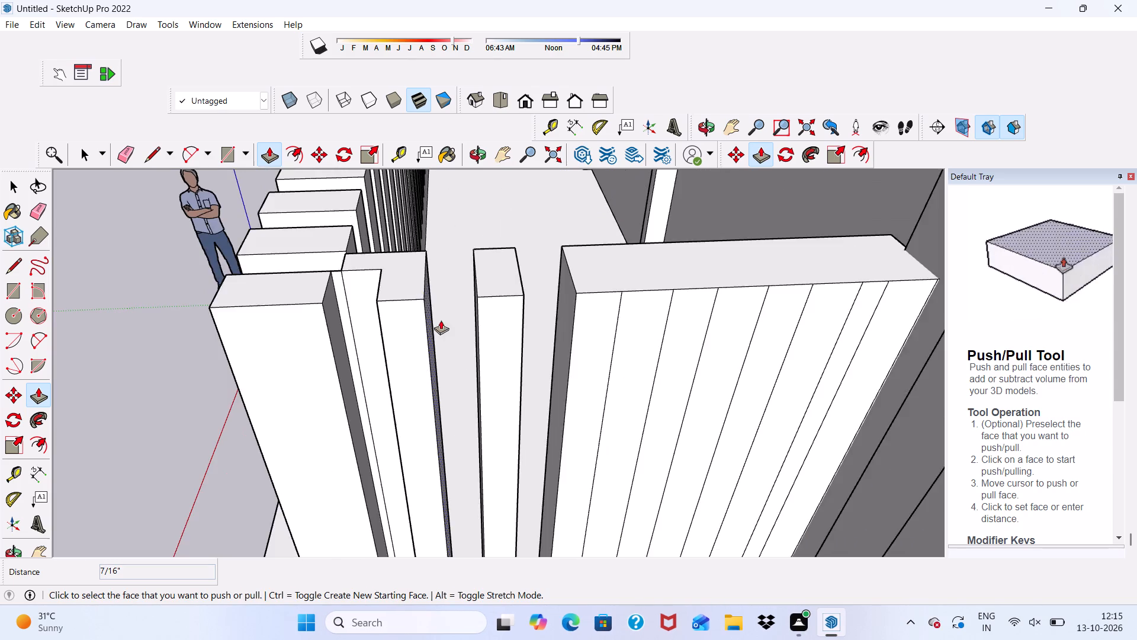
# Push the four remaining strips about 4 7/8" through the end panel to open the rest of the gaps.
pyautogui.scroll(-5, 441, 320)
pyautogui.scroll(5, 570, 332)
pyautogui.moveTo(539, 307); pyautogui.dragTo(539, 248)
pyautogui.moveTo(619, 308); pyautogui.dragTo(609, 235)
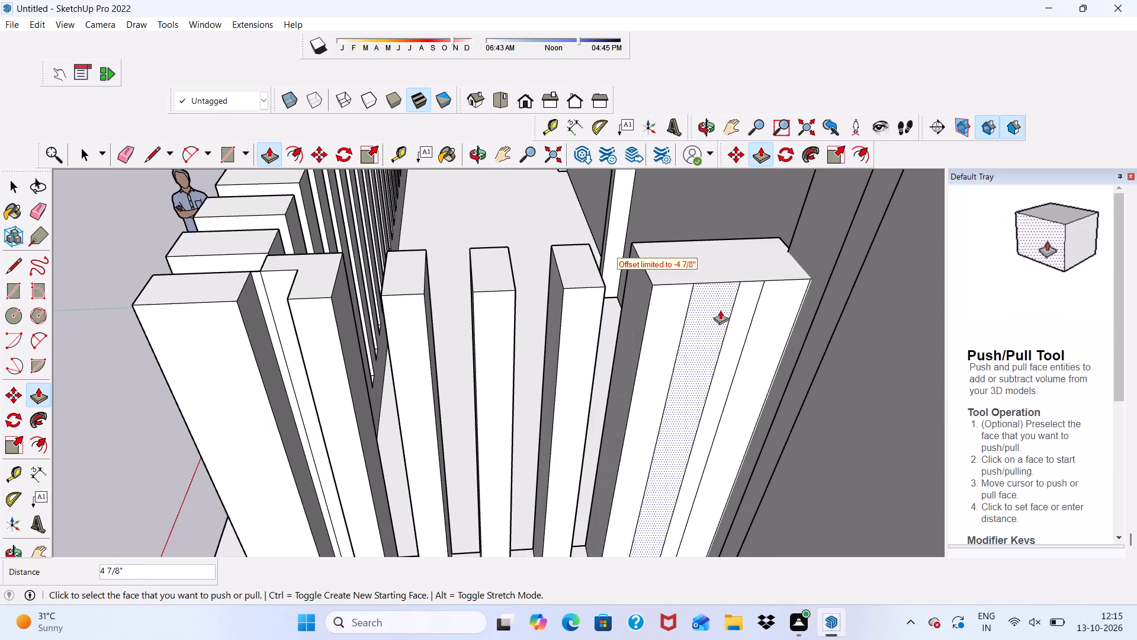
pyautogui.moveTo(711, 309); pyautogui.dragTo(688, 231)
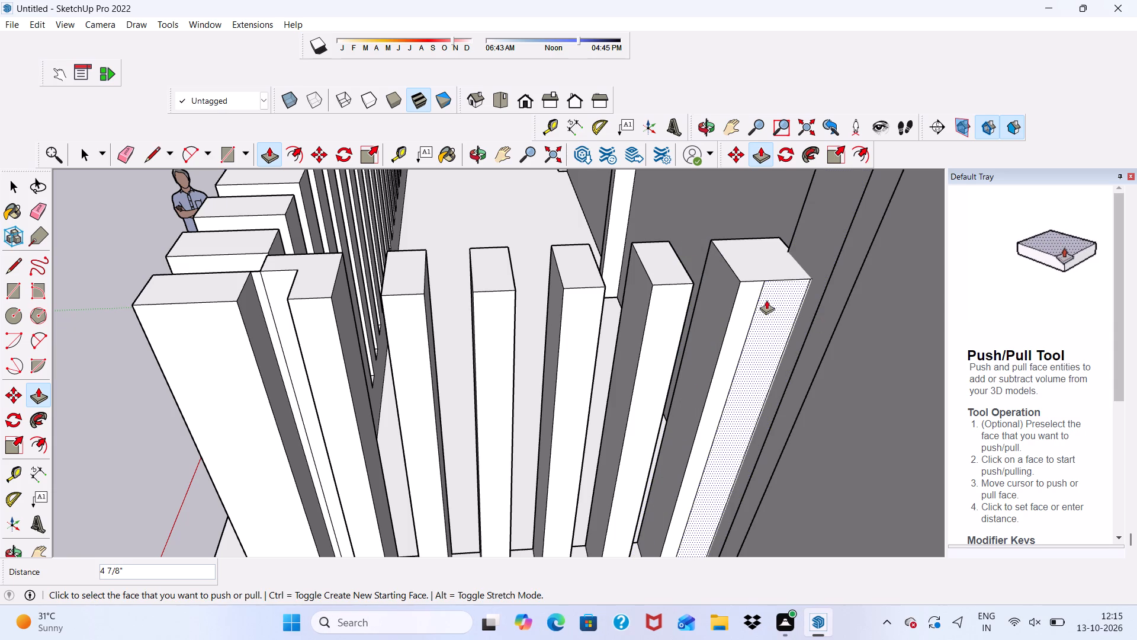
pyautogui.moveTo(774, 302); pyautogui.dragTo(756, 244)
# Examine the balcony railing from both ends, its front and the whole facade to check the slats.
pyautogui.scroll(-4, 754, 267)
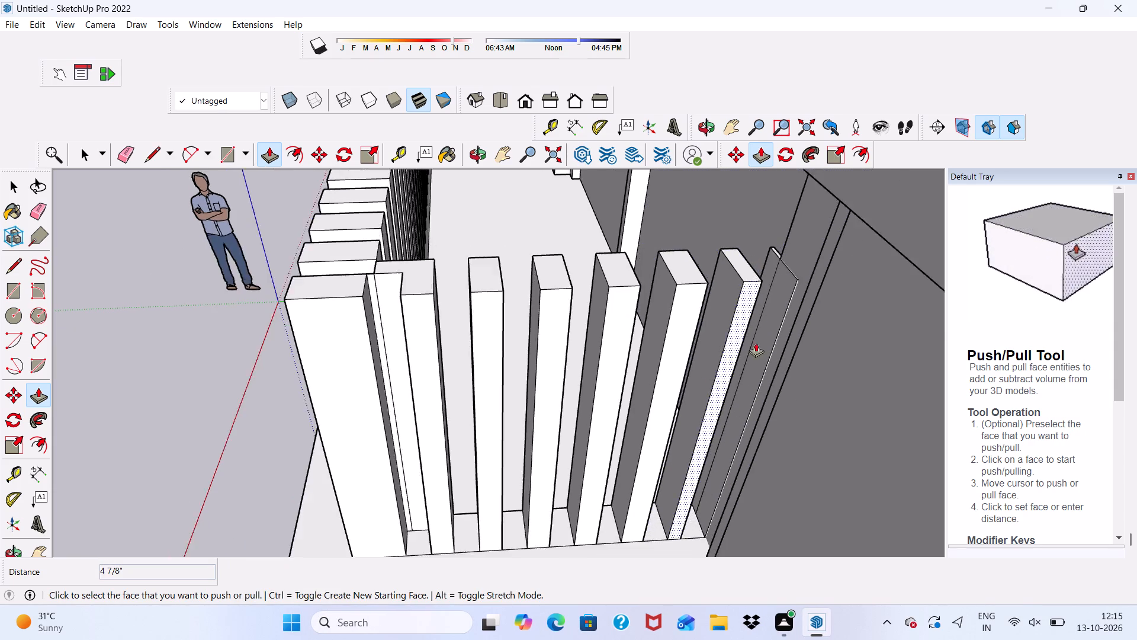
pyautogui.moveTo(762, 331); pyautogui.dragTo(943, 247, button='middle')
pyautogui.scroll(-6, 815, 290)
pyautogui.moveTo(536, 324); pyautogui.dragTo(789, 318, button='middle')
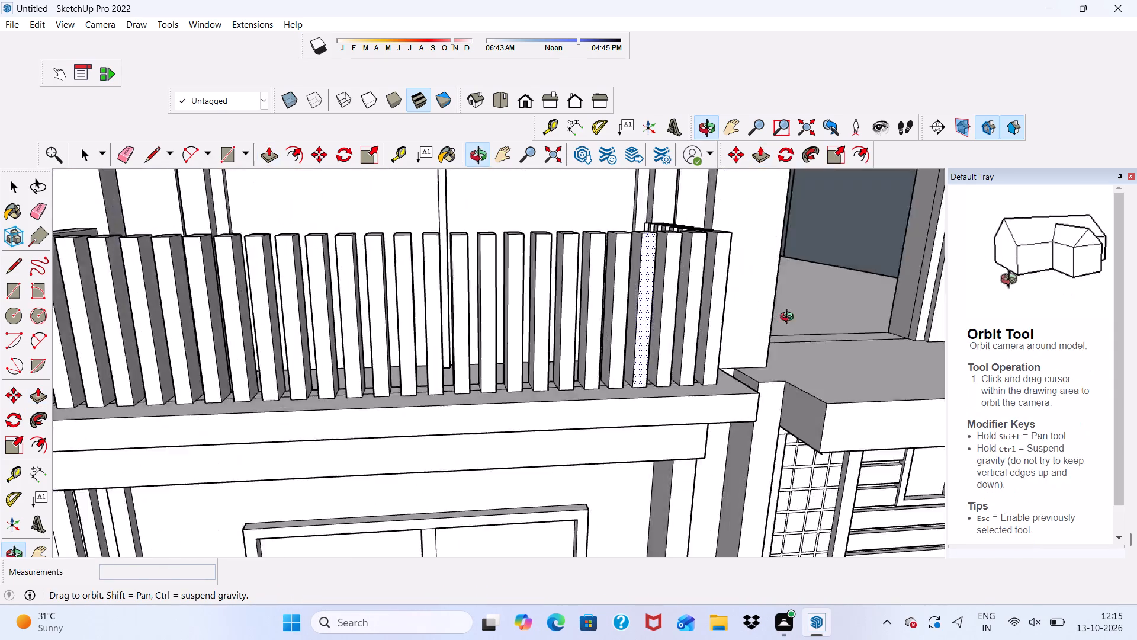
pyautogui.moveTo(789, 318); pyautogui.dragTo(886, 345, button='middle')
pyautogui.scroll(-6, 756, 328)
pyautogui.moveTo(440, 404); pyautogui.dragTo(602, 429, button='middle')
pyautogui.press('space')
pyautogui.scroll(6, 598, 433)
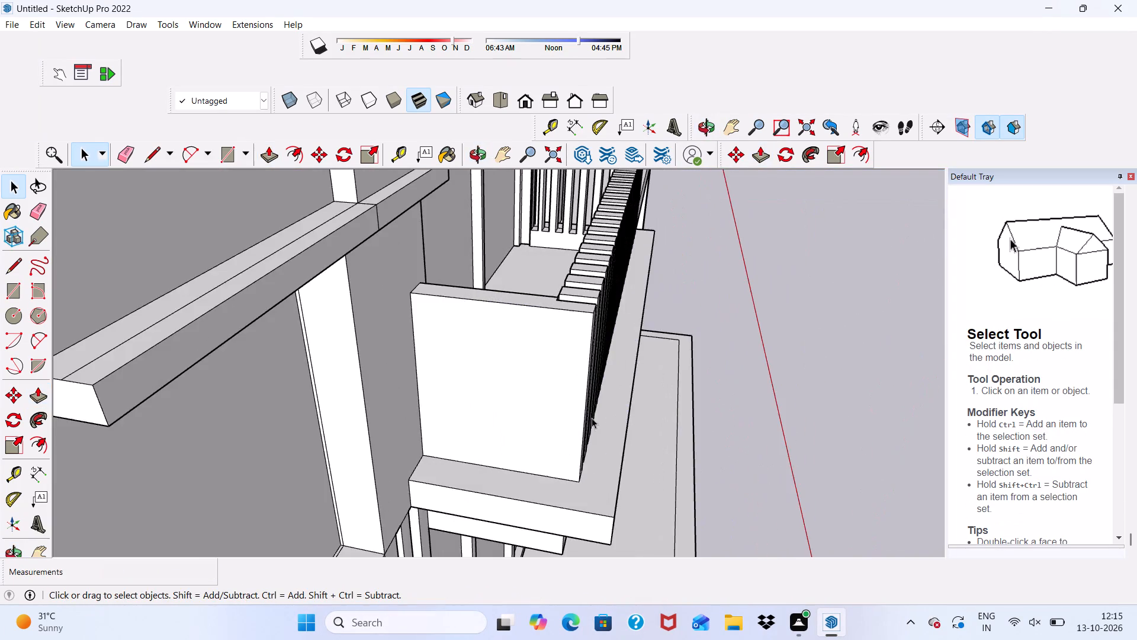
pyautogui.scroll(6, 550, 380)
pyautogui.moveTo(559, 340); pyautogui.dragTo(534, 394, button='middle')
pyautogui.scroll(-1, 534, 394)
pyautogui.moveTo(541, 386); pyautogui.dragTo(518, 358, button='middle')
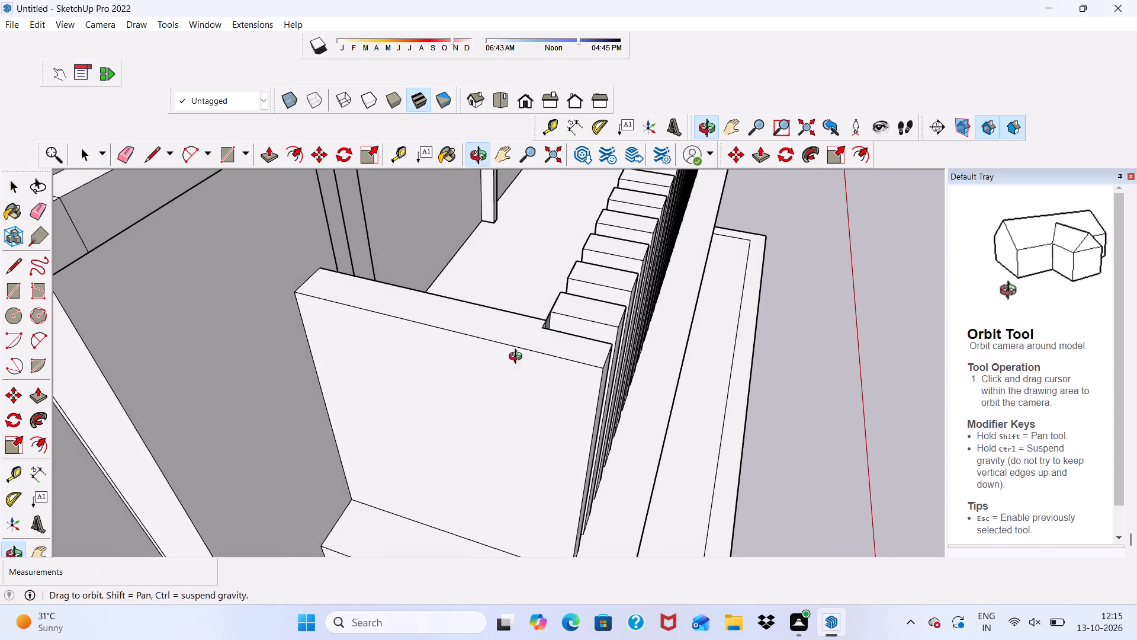
pyautogui.moveTo(518, 358); pyautogui.dragTo(181, 313, button='middle')
pyautogui.scroll(-17, 419, 372)
pyautogui.moveTo(716, 363); pyautogui.dragTo(659, 300, button='middle')
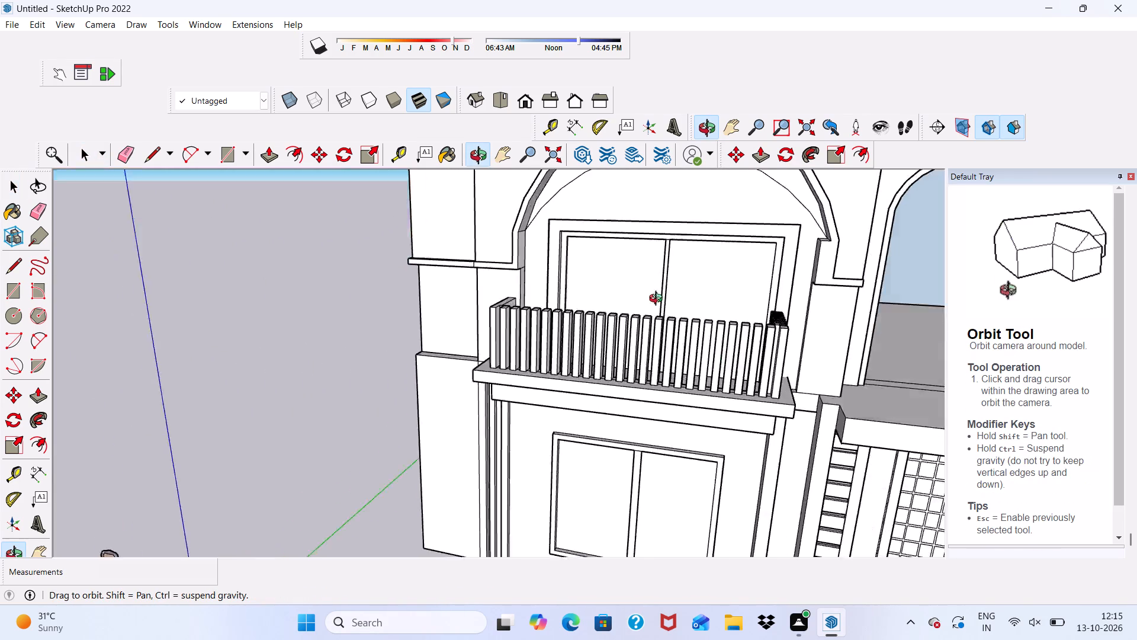
pyautogui.moveTo(659, 300); pyautogui.dragTo(798, 325, button='middle')
pyautogui.scroll(6, 686, 368)
pyautogui.scroll(2, 640, 334)
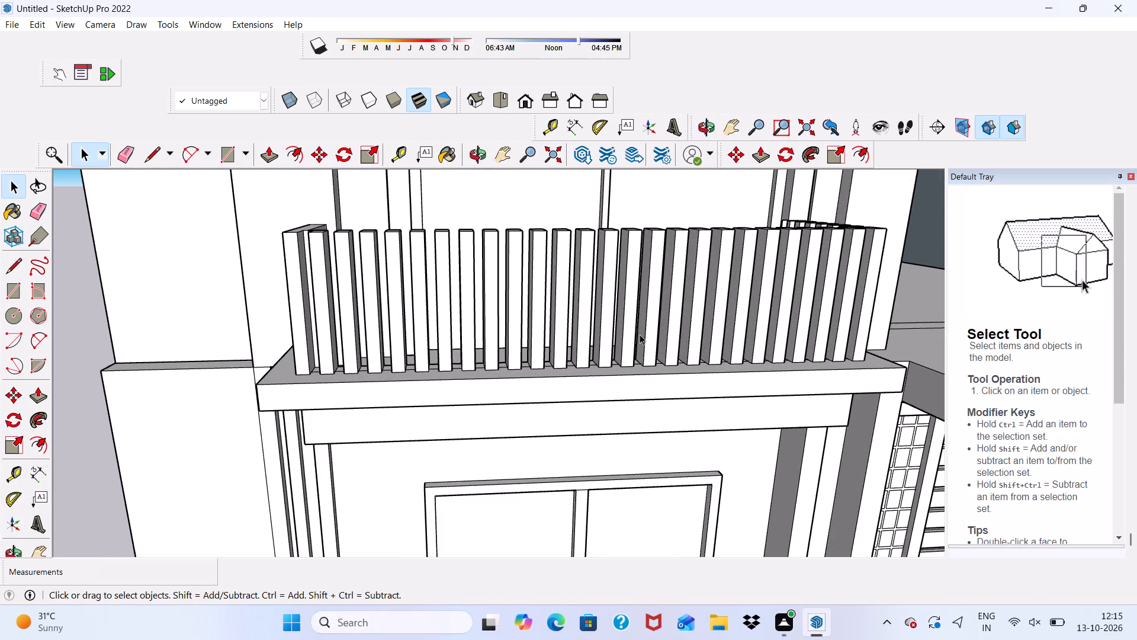
pyautogui.scroll(-5, 628, 331)
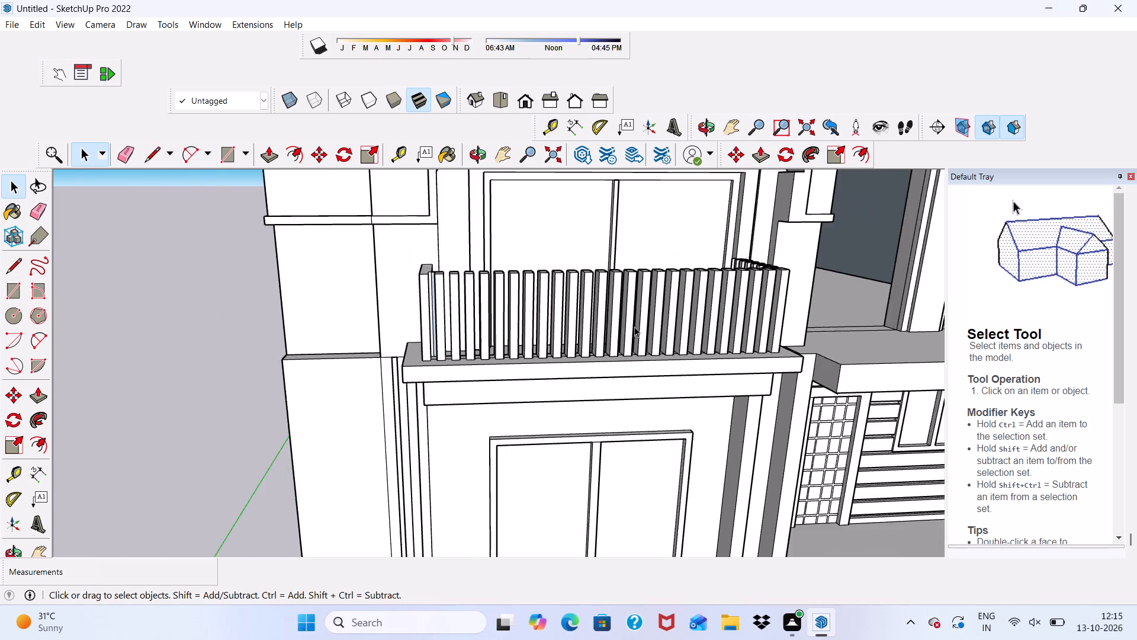
pyautogui.scroll(-5, 640, 341)
pyautogui.scroll(5, 709, 328)
pyautogui.scroll(-1, 702, 324)
pyautogui.moveTo(625, 380); pyautogui.dragTo(484, 397, button='middle')
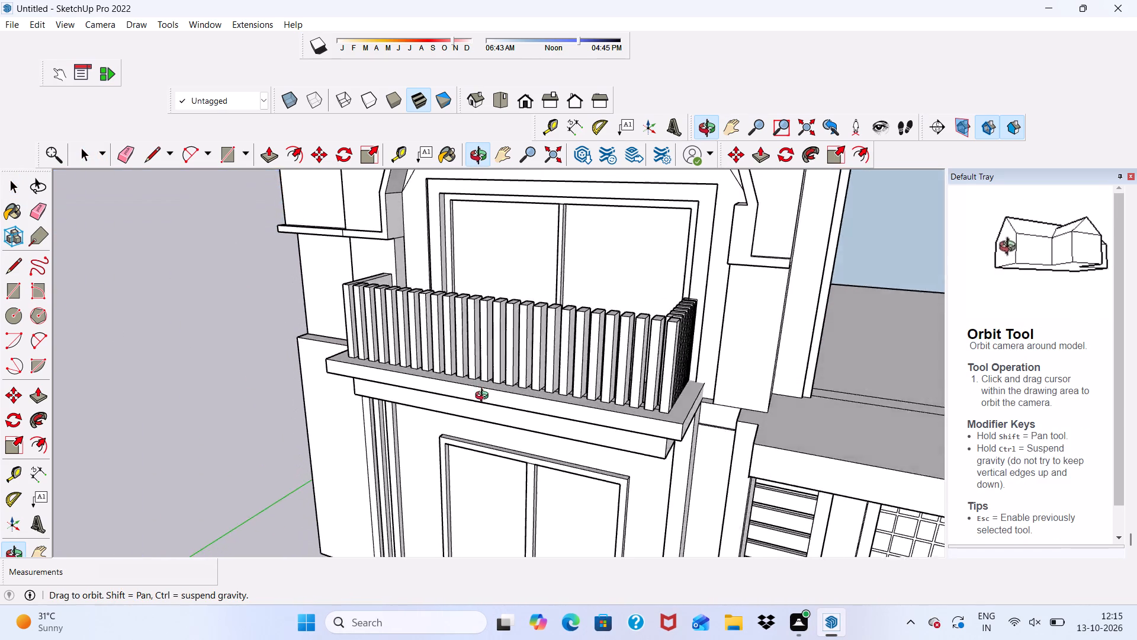
pyautogui.moveTo(484, 397); pyautogui.dragTo(474, 408, button='middle')
pyautogui.scroll(6, 472, 409)
pyautogui.scroll(10, 540, 322)
pyautogui.scroll(-12, 540, 322)
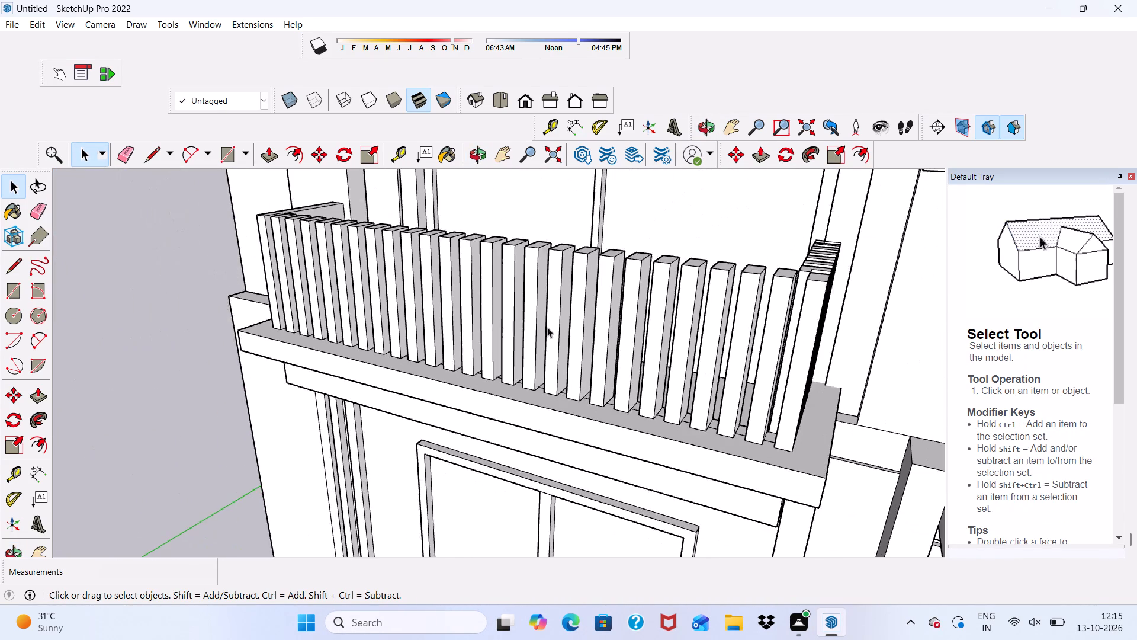
pyautogui.scroll(-11, 545, 300)
pyautogui.scroll(-8, 606, 296)
pyautogui.moveTo(593, 306); pyautogui.dragTo(644, 251, button='middle')
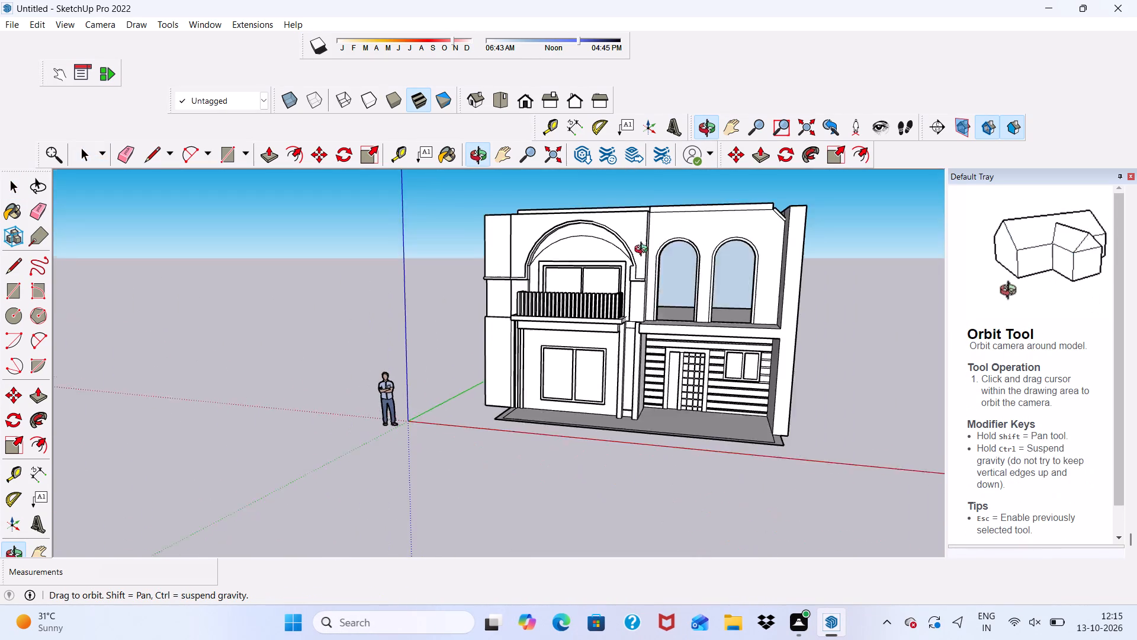
pyautogui.moveTo(644, 251); pyautogui.dragTo(660, 265, button='middle')
pyautogui.scroll(4, 569, 279)
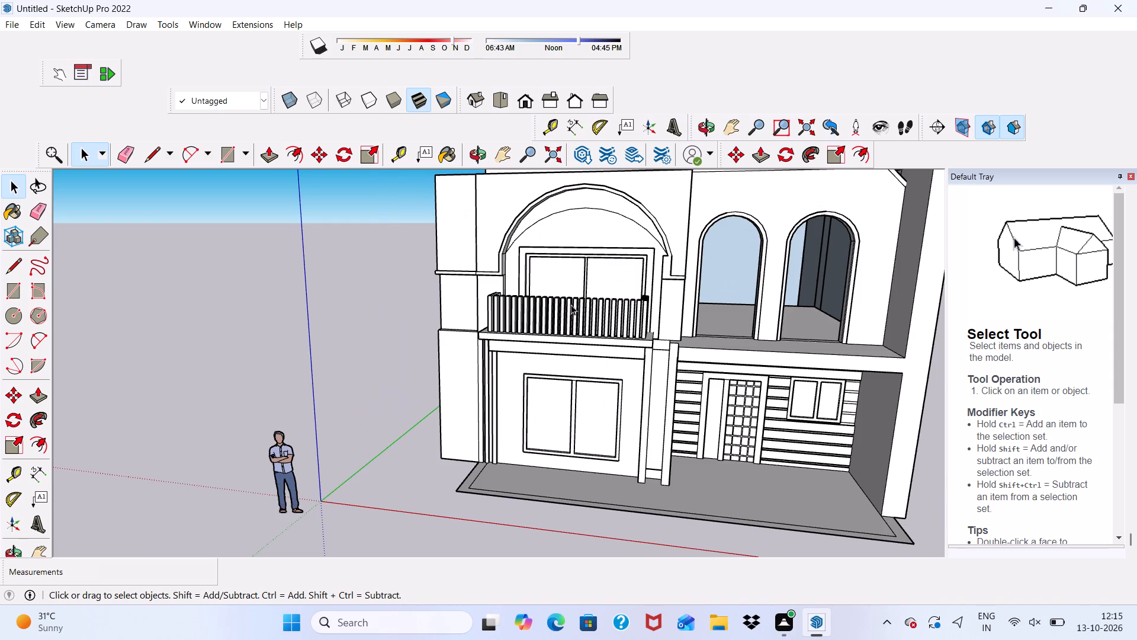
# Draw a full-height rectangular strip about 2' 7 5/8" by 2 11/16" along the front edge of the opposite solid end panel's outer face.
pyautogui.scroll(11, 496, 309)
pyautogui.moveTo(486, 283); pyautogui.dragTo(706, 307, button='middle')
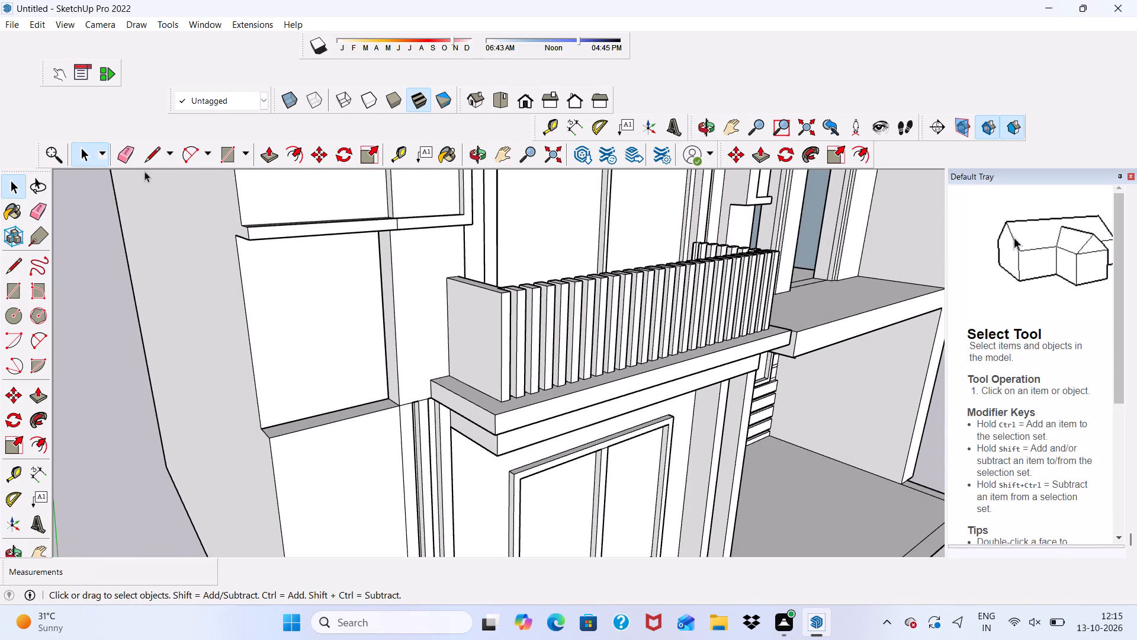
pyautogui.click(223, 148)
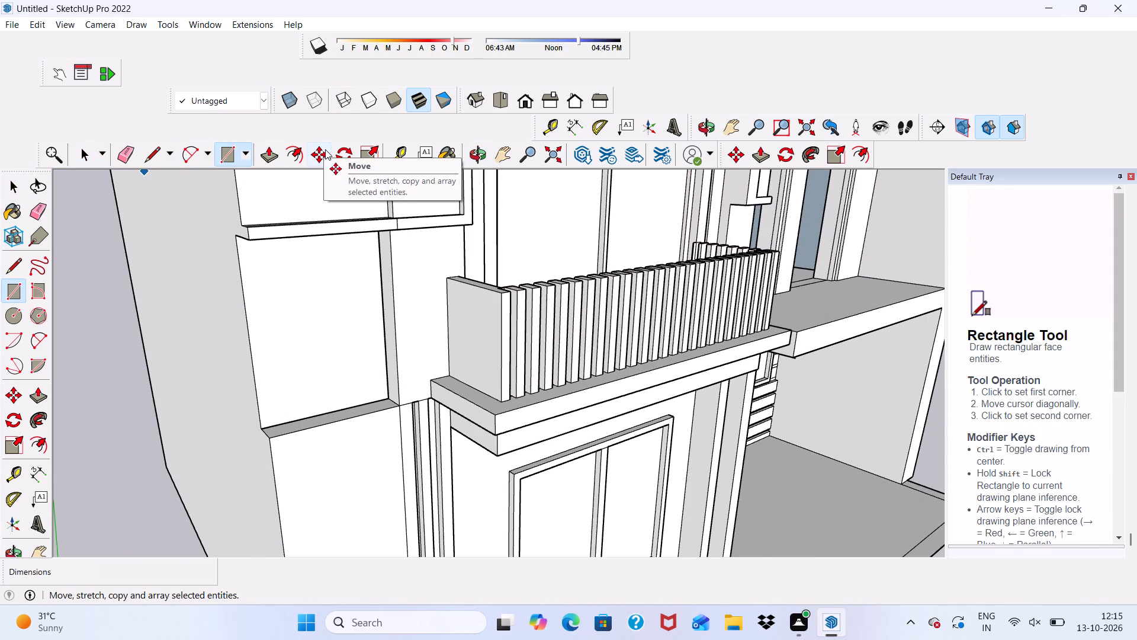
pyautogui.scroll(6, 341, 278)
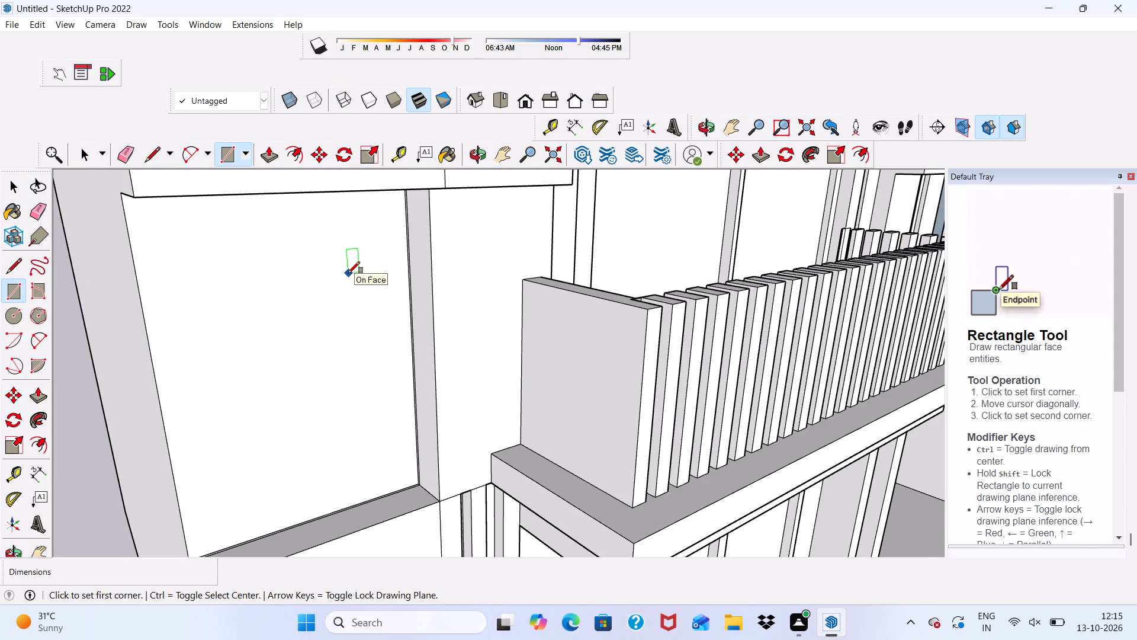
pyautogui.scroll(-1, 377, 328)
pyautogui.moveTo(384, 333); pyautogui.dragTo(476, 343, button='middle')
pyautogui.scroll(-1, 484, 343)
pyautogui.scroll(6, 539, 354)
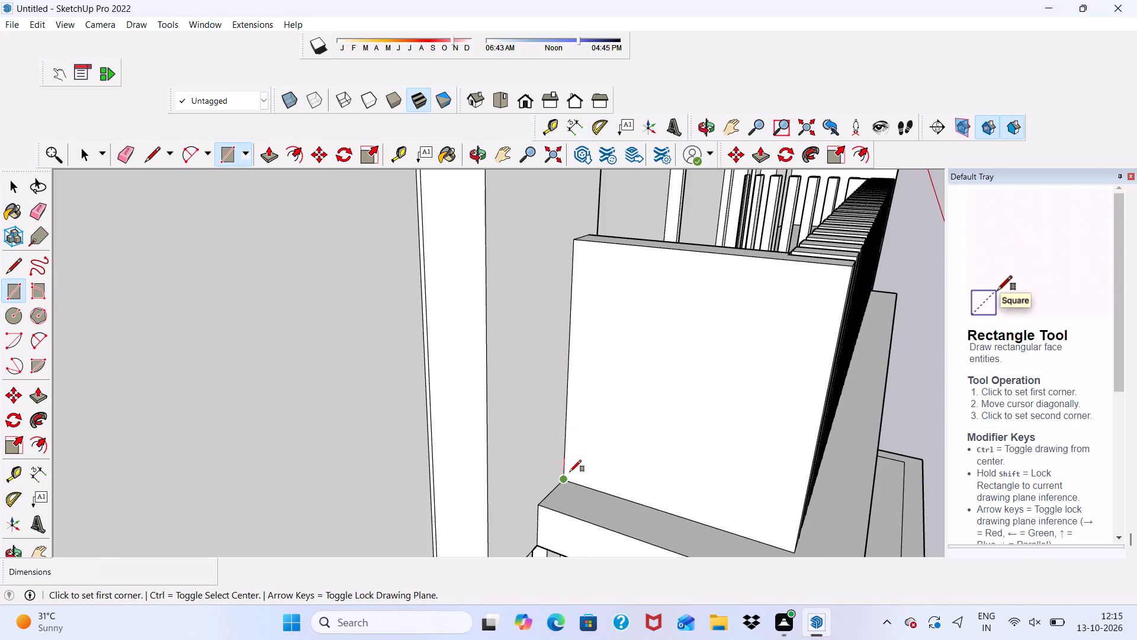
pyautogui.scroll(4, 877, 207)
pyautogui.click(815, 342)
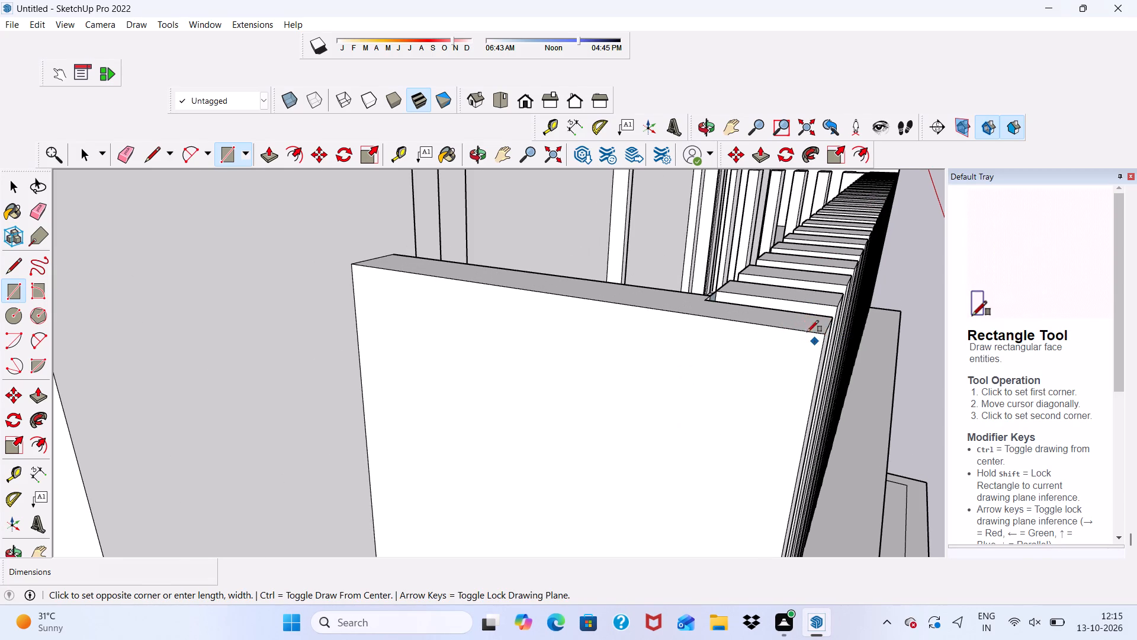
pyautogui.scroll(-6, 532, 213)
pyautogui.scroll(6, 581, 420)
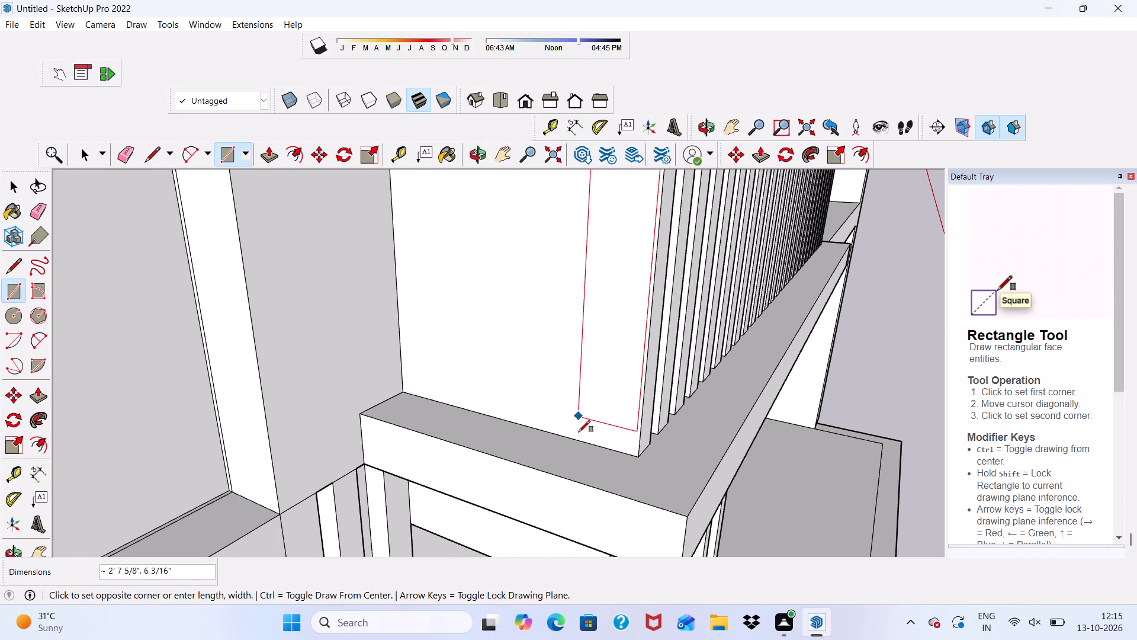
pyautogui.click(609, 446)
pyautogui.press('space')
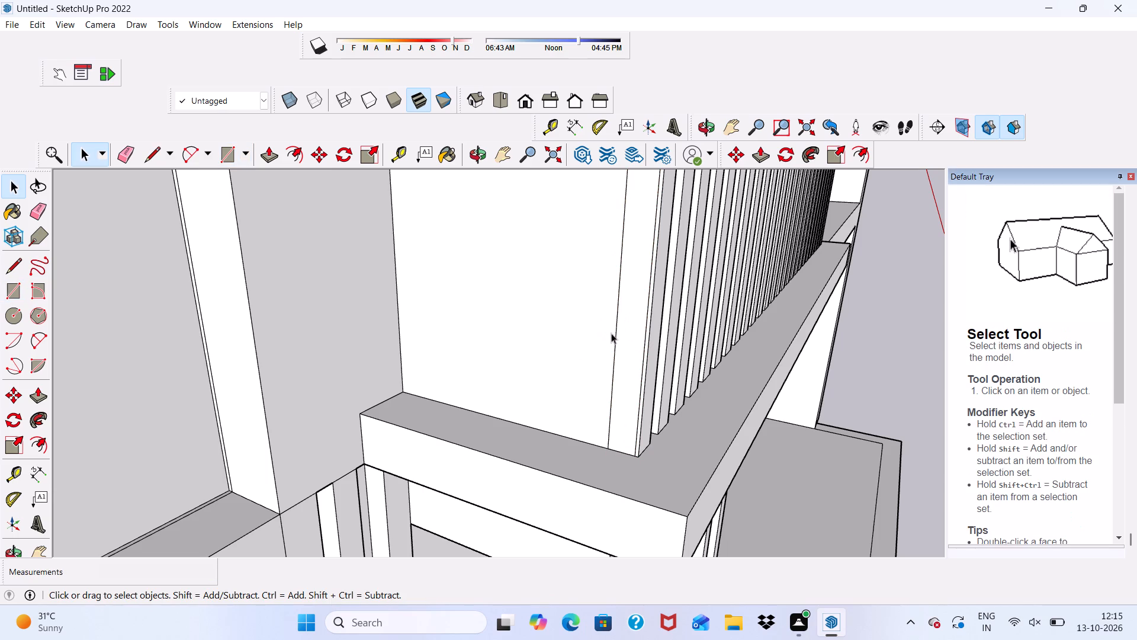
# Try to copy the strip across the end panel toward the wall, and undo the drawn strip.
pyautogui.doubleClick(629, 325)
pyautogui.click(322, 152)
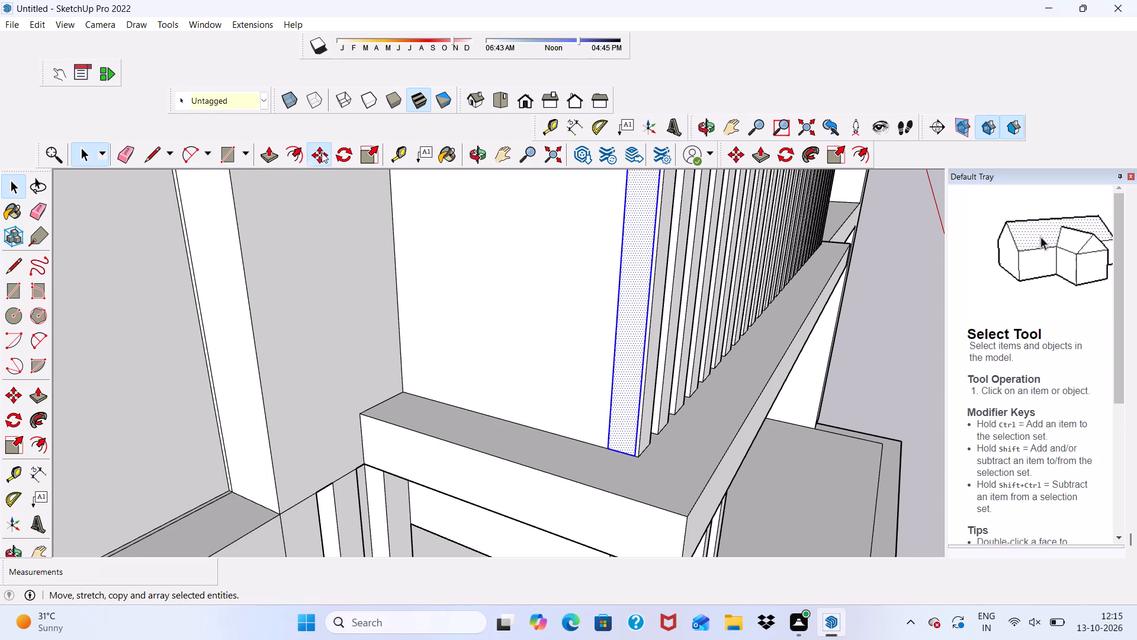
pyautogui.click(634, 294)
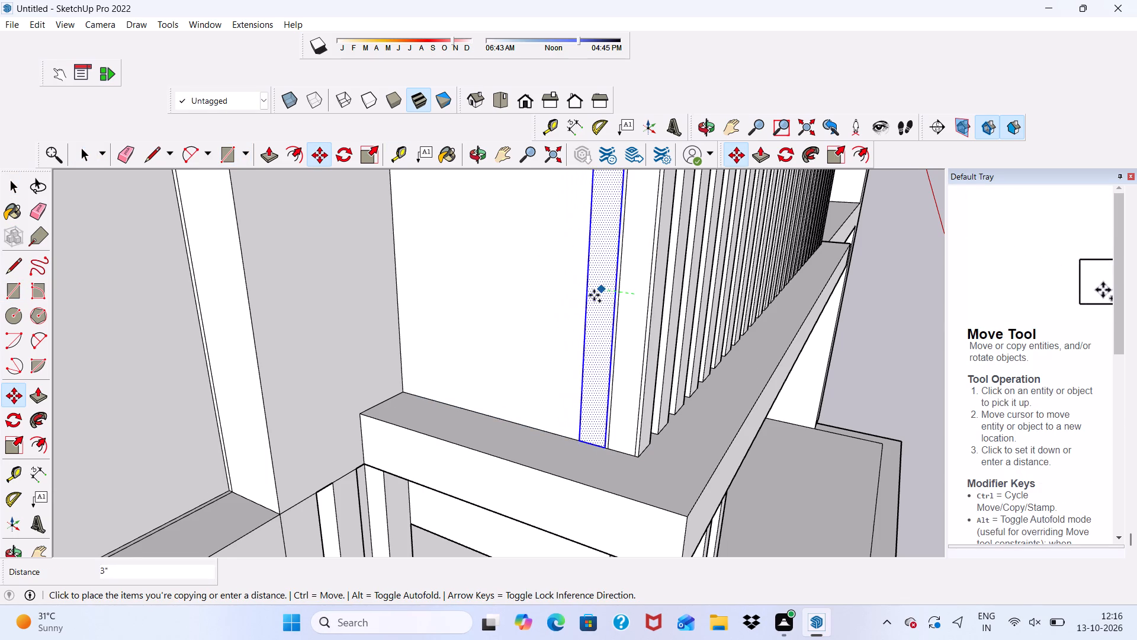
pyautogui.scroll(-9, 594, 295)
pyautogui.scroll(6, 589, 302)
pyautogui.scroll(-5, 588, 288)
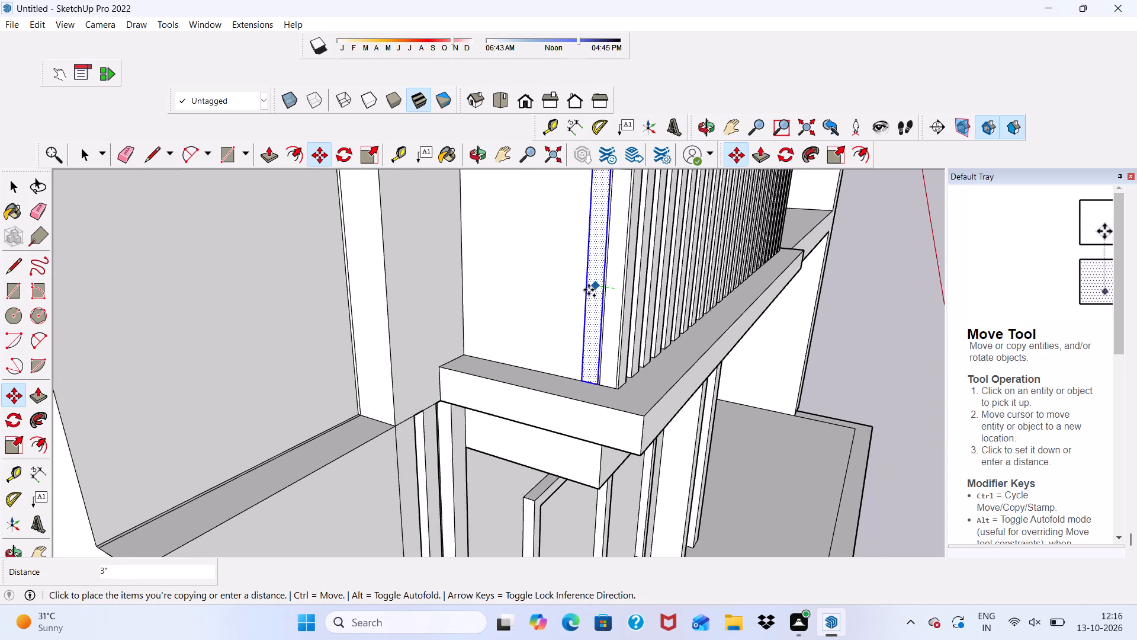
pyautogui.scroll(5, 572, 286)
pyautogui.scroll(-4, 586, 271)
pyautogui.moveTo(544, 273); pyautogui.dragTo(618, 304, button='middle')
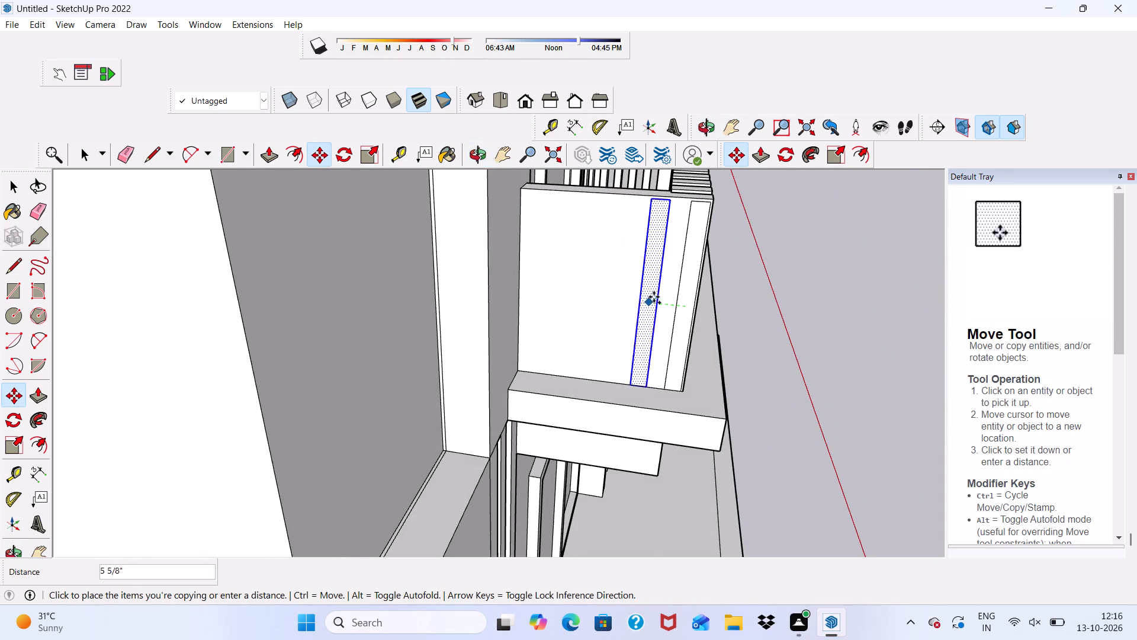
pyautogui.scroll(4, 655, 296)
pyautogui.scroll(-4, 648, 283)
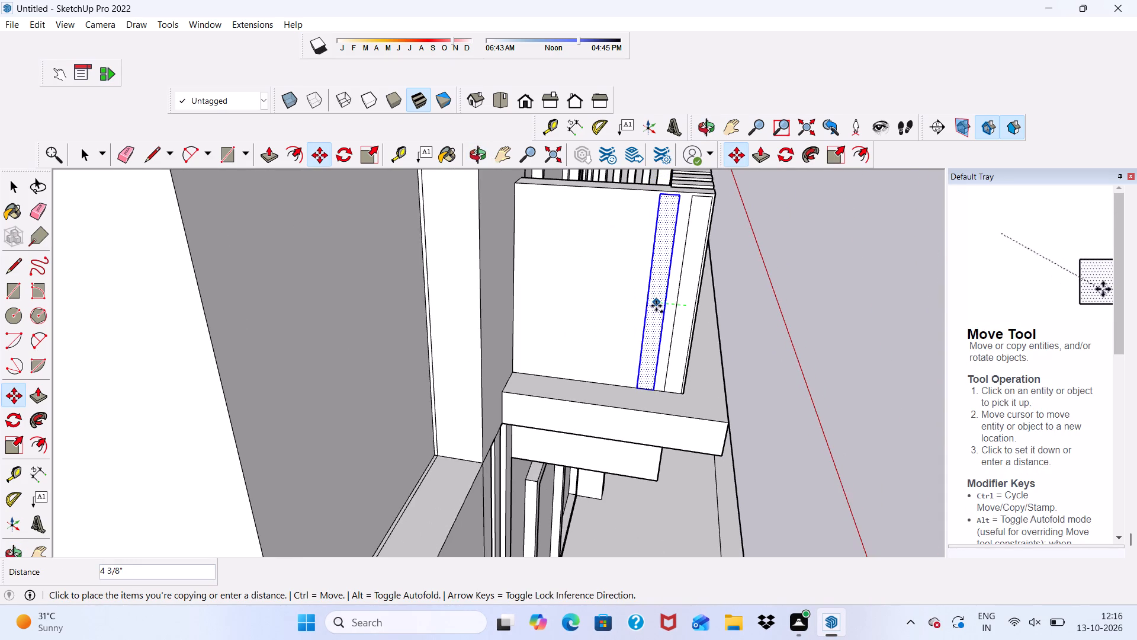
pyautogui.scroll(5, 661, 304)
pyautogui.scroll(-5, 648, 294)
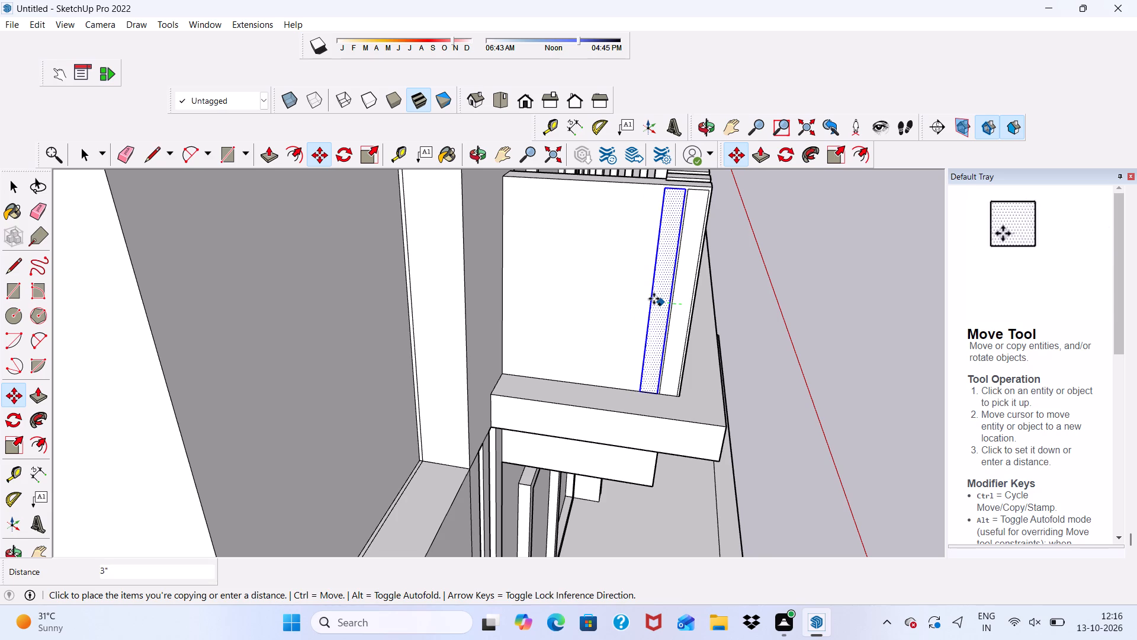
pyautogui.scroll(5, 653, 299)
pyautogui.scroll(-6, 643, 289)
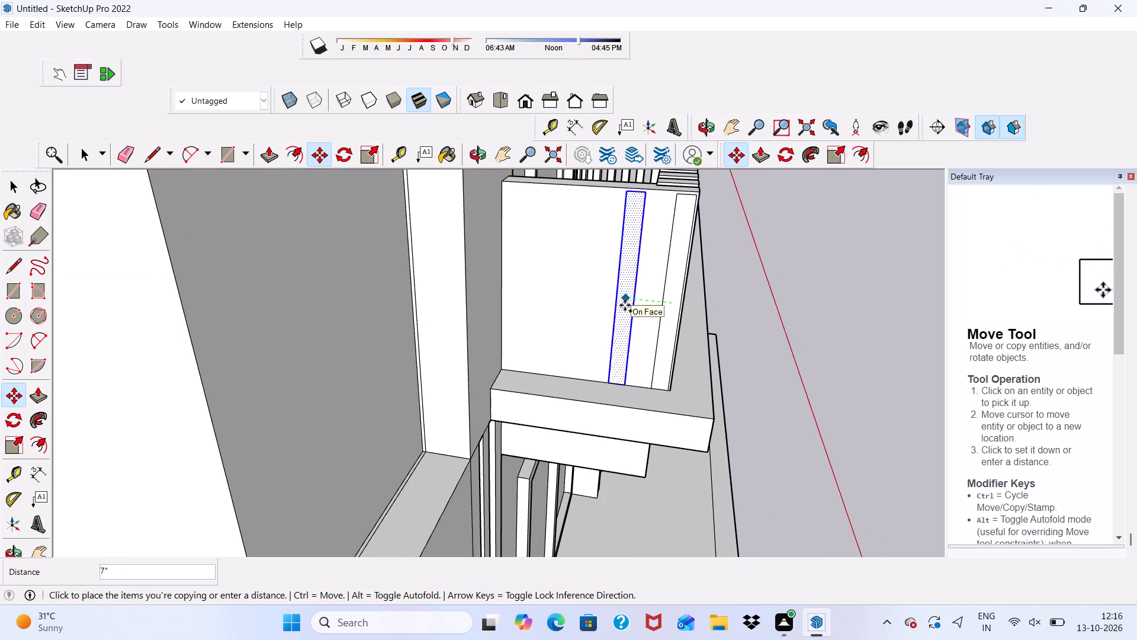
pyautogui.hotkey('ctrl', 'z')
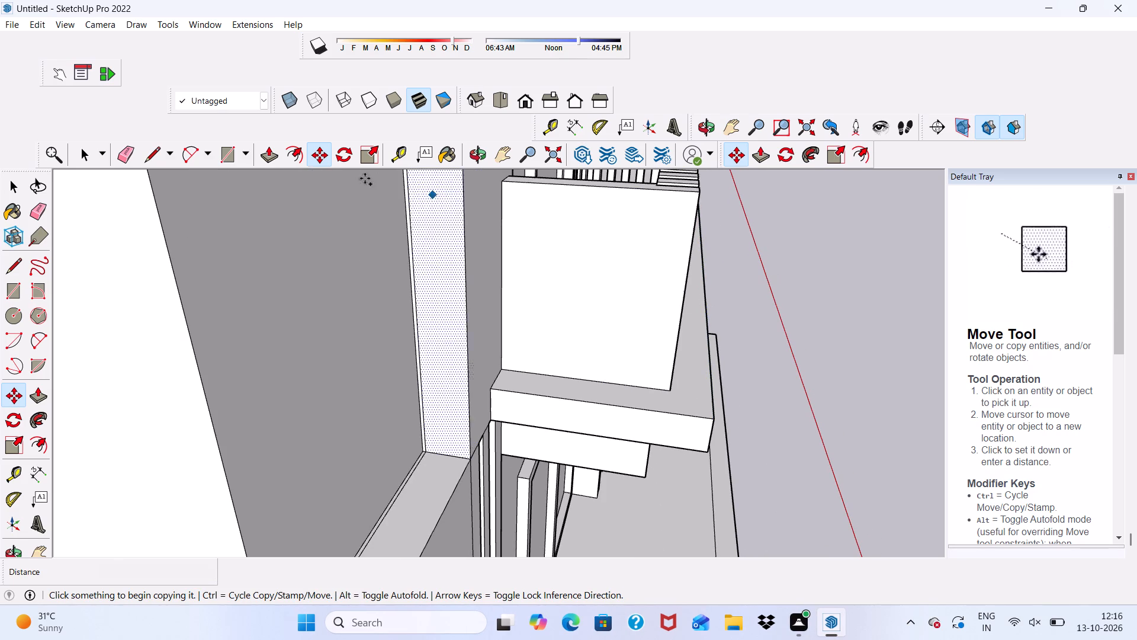
# Draw a narrow full-height rectangle along the front edge of the solid end panel's outer face, starting from its bottom front corner.
pyautogui.click(226, 148)
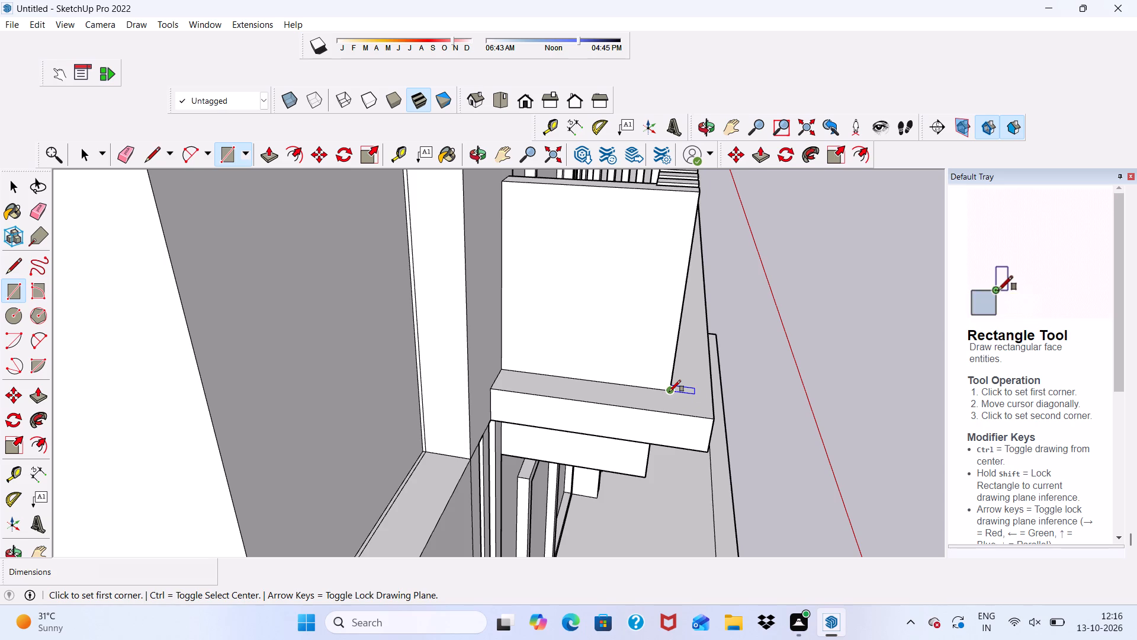
pyautogui.click(669, 392)
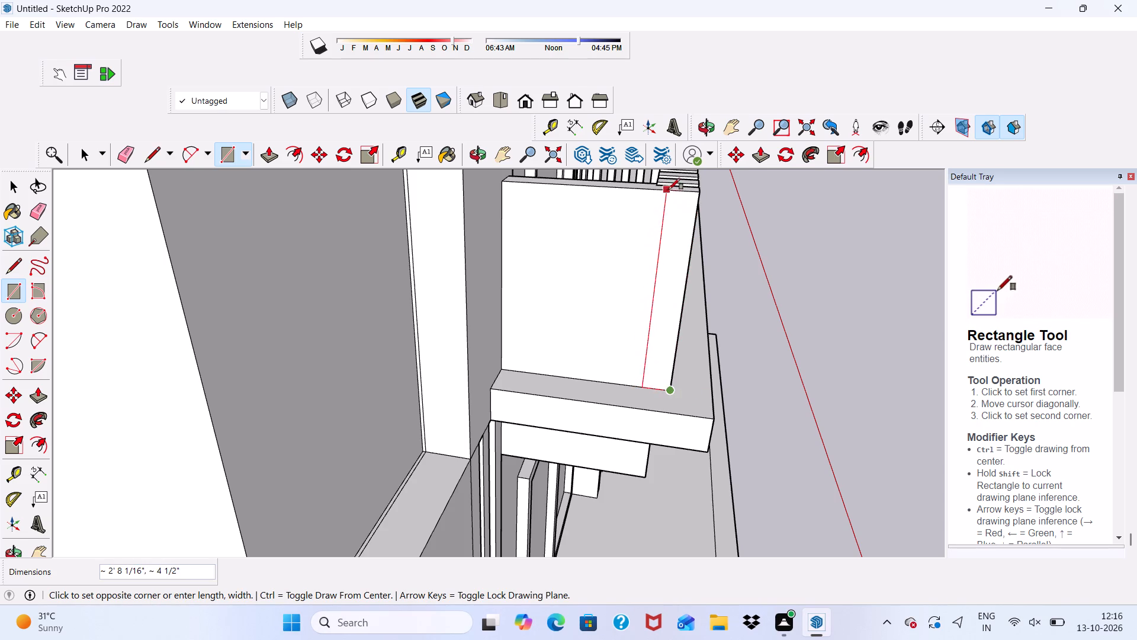
pyautogui.click(677, 193)
pyautogui.press('space')
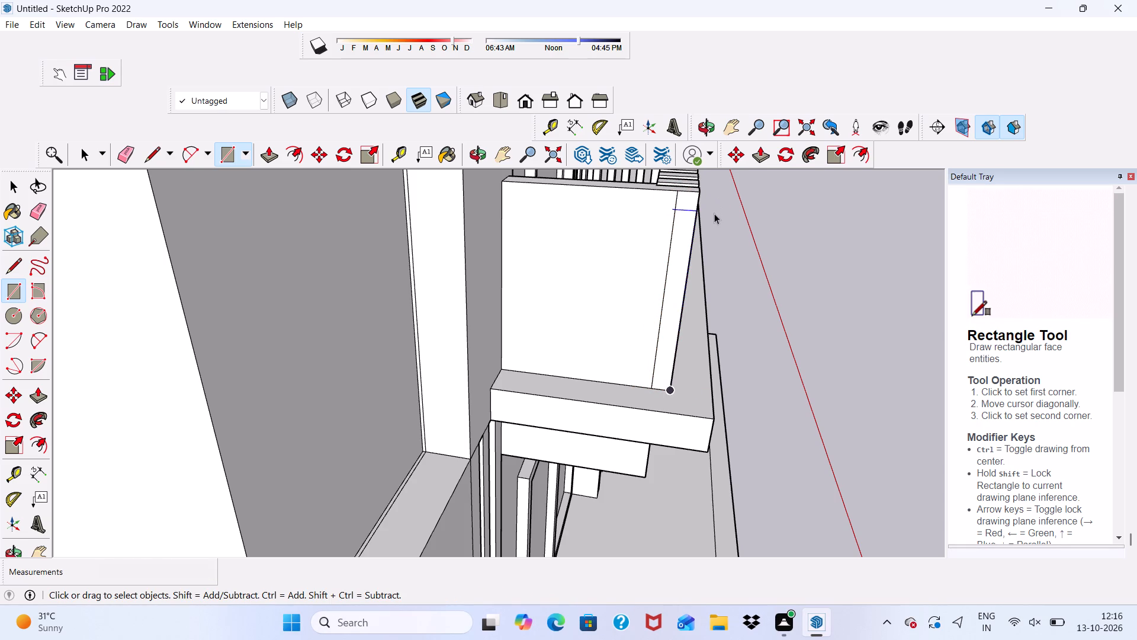
# Copy the strip's face and edges 5 1/16" across the end panel toward the house wall.
pyautogui.doubleClick(686, 231)
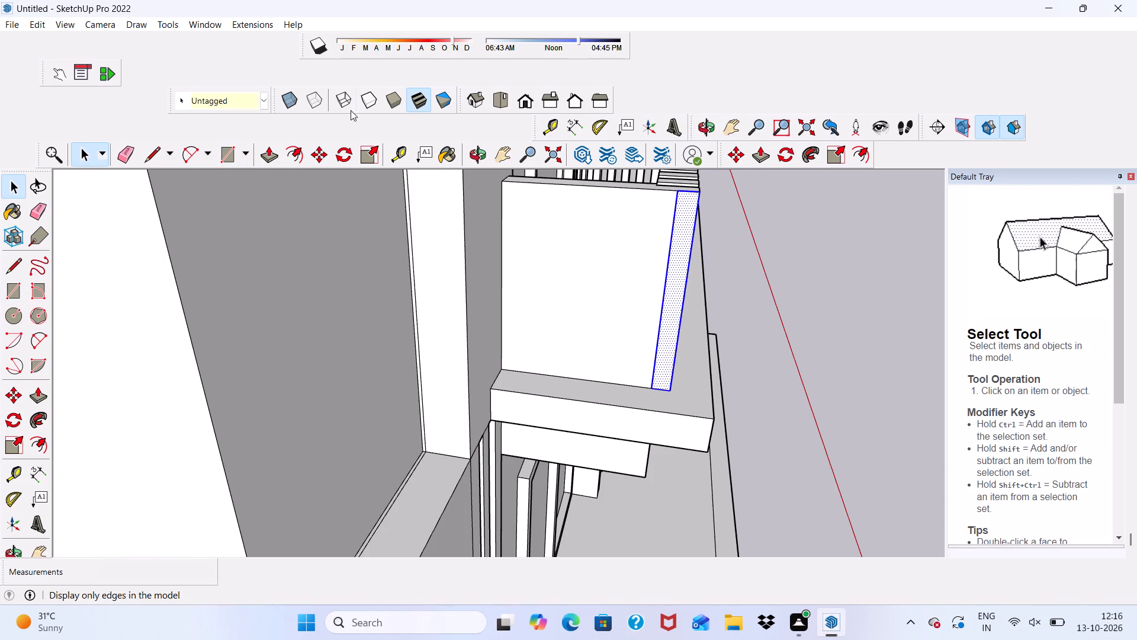
pyautogui.click(325, 151)
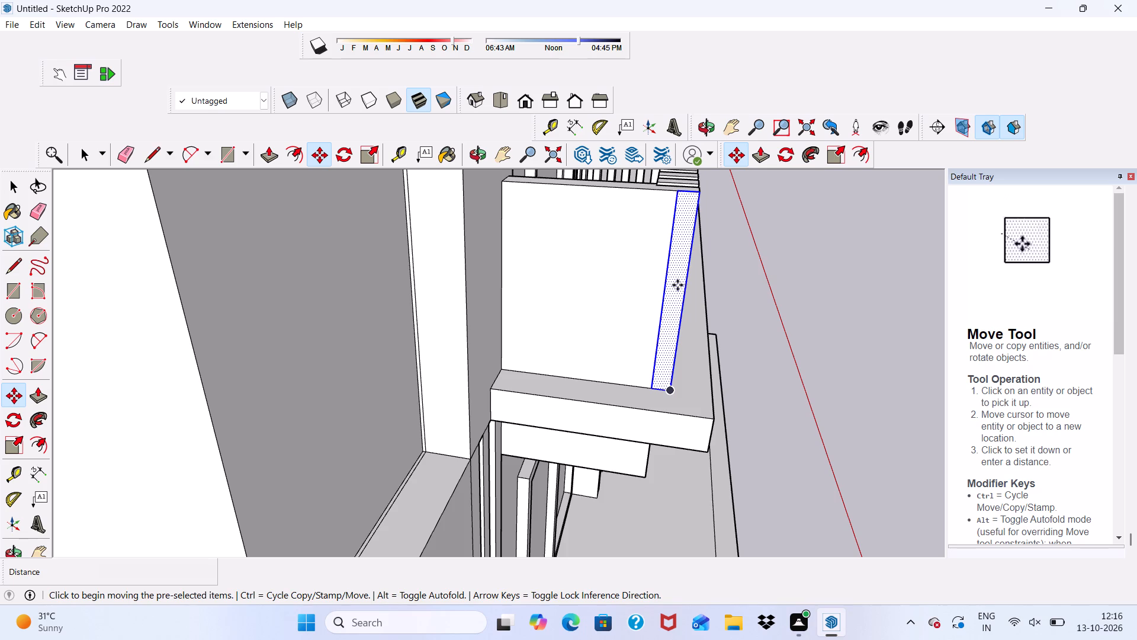
pyautogui.click(677, 285)
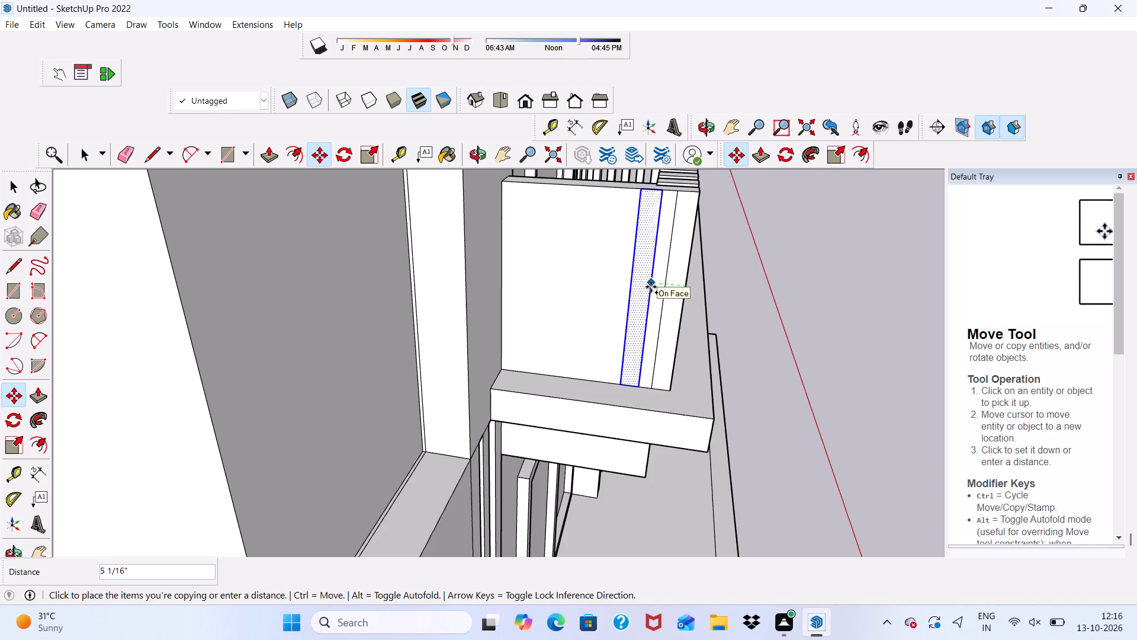
pyautogui.click(651, 287)
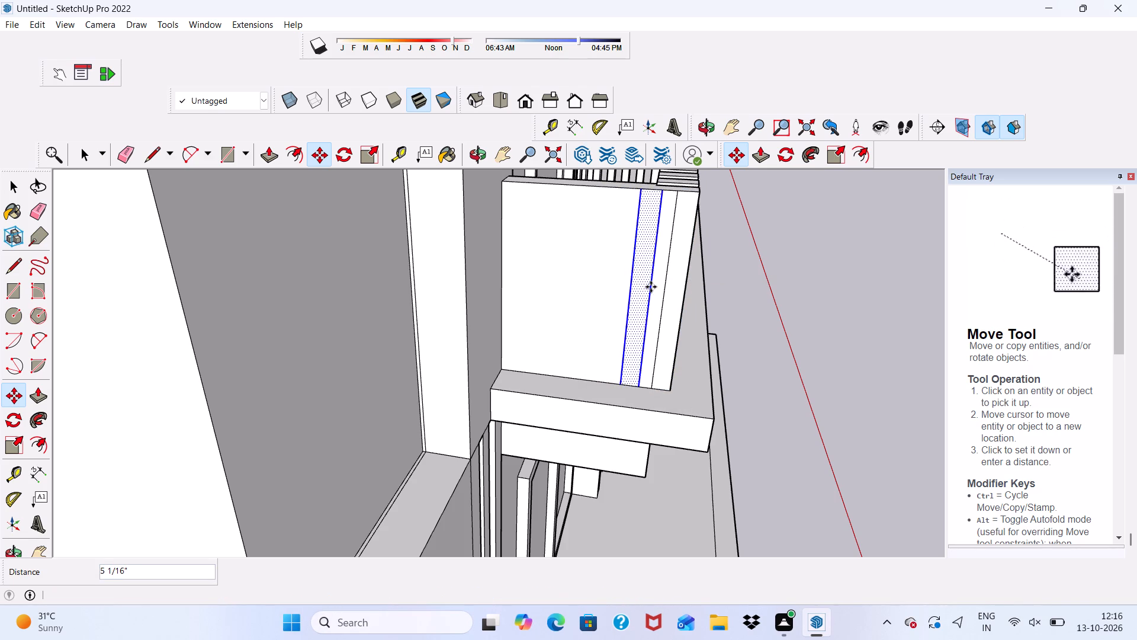
# Array the copied strip eight times at the same spacing across the end panel toward the house wall.
pyautogui.hotkey('shift', '*')
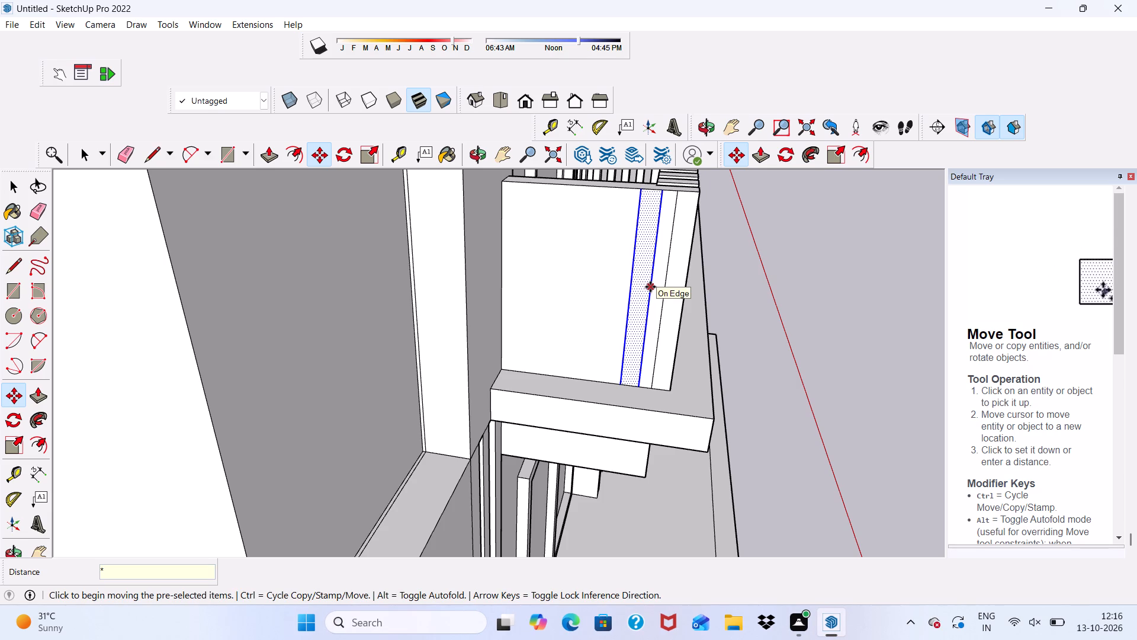
pyautogui.press('8')
pyautogui.press('Return')
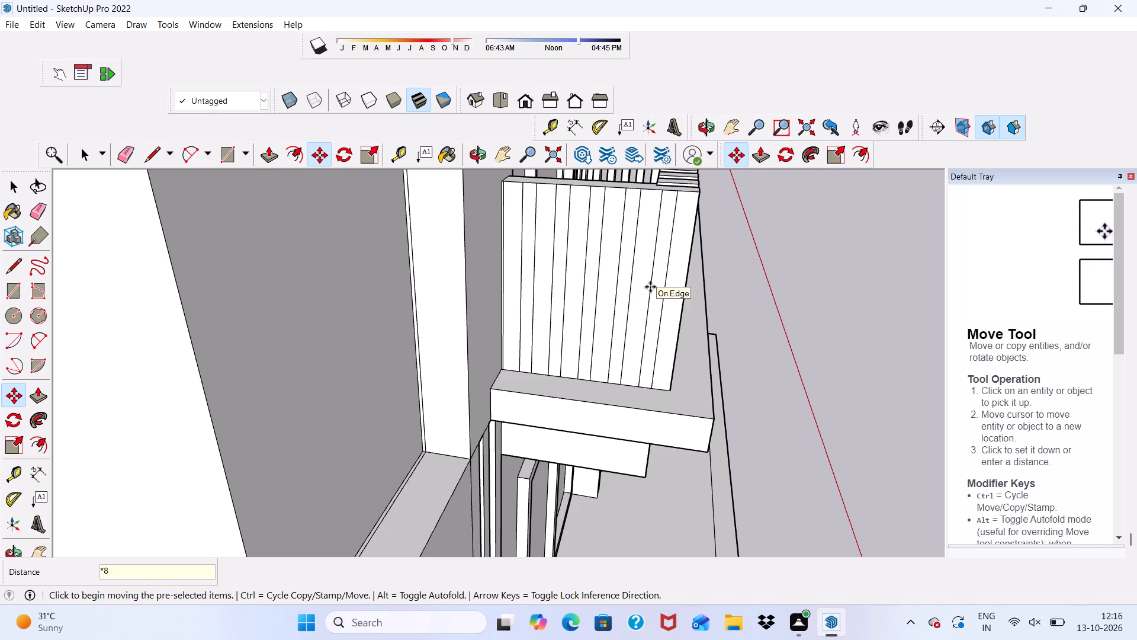
pyautogui.press('space')
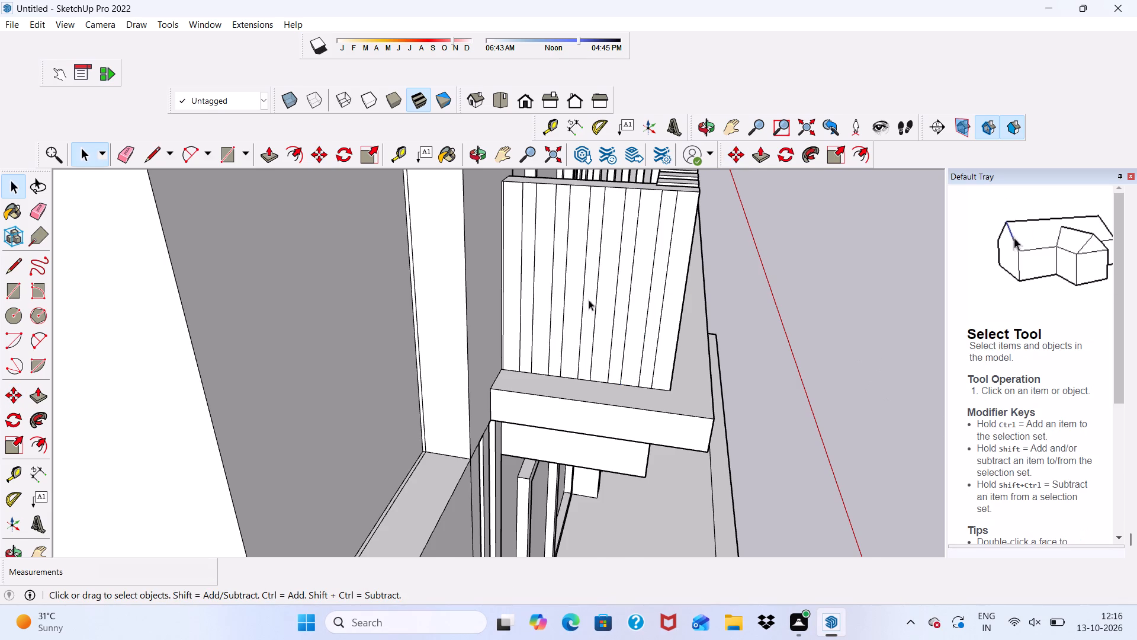
# Push the strip face nearest the end panel's front edge back about 3 1/16" through the panel thickness.
pyautogui.scroll(7, 656, 216)
pyautogui.click(663, 196)
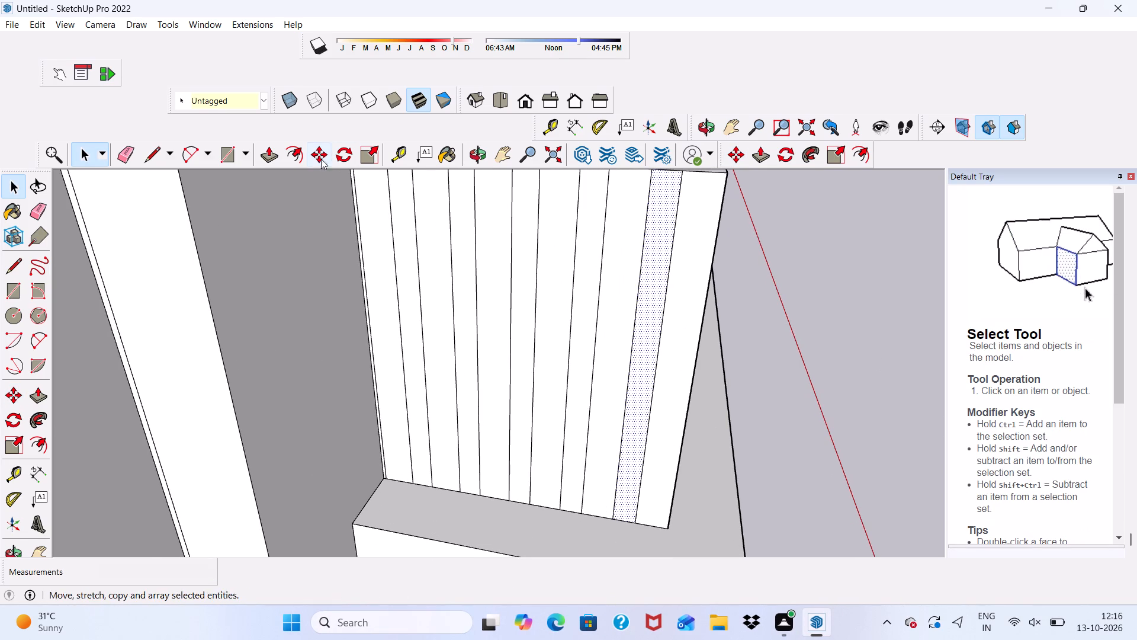
pyautogui.click(265, 144)
pyautogui.scroll(-4, 516, 279)
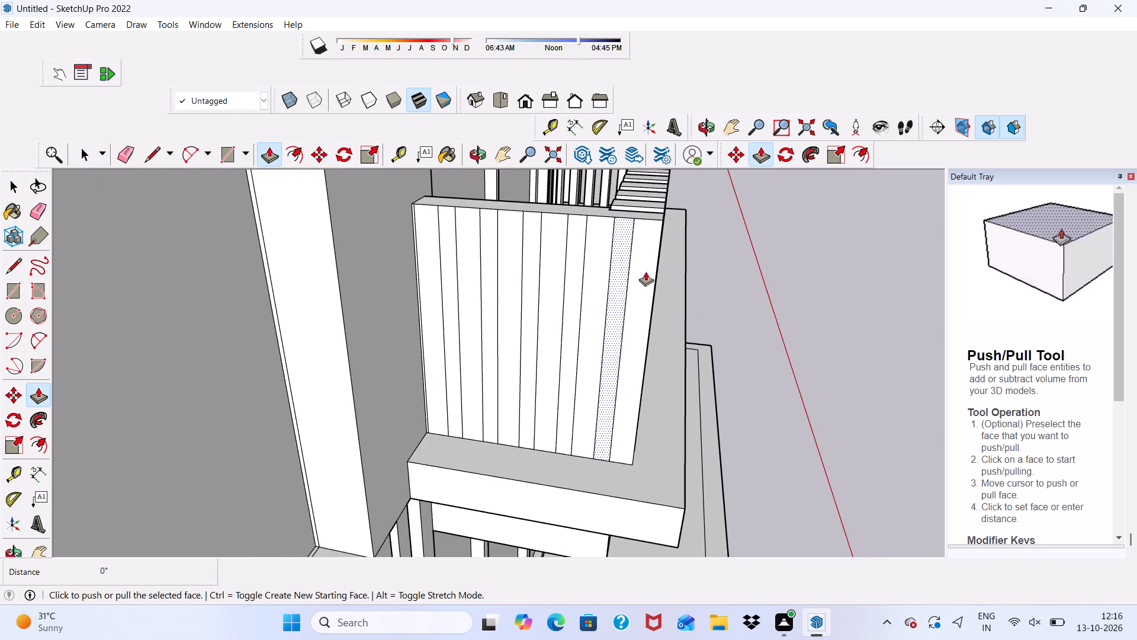
pyautogui.scroll(10, 624, 215)
pyautogui.moveTo(626, 247); pyautogui.dragTo(635, 214)
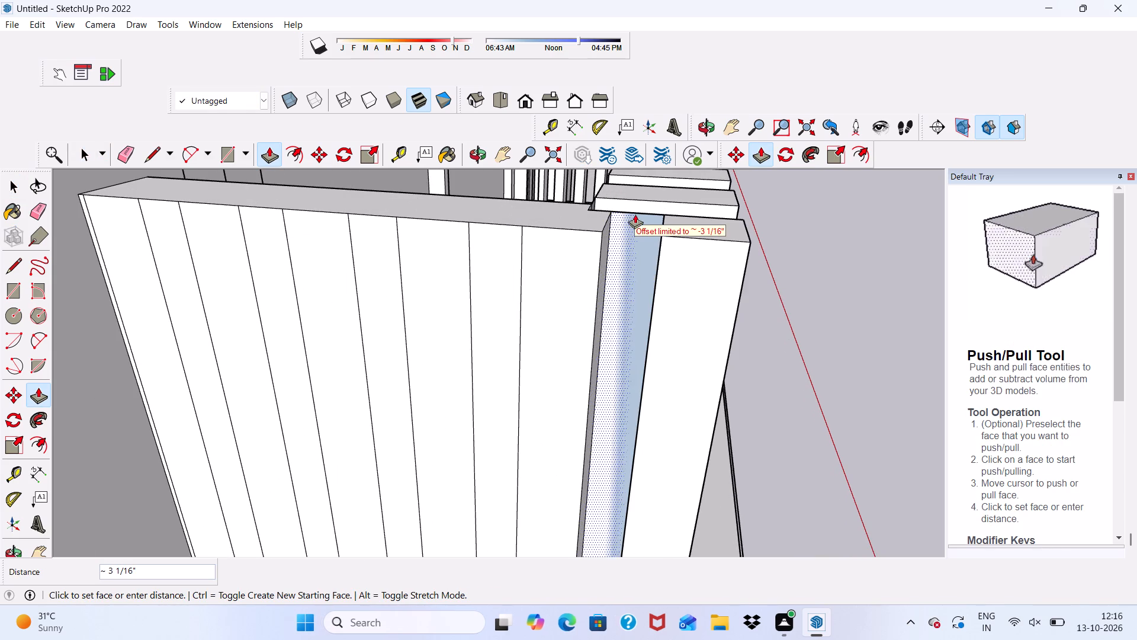
pyautogui.moveTo(635, 214); pyautogui.dragTo(636, 212)
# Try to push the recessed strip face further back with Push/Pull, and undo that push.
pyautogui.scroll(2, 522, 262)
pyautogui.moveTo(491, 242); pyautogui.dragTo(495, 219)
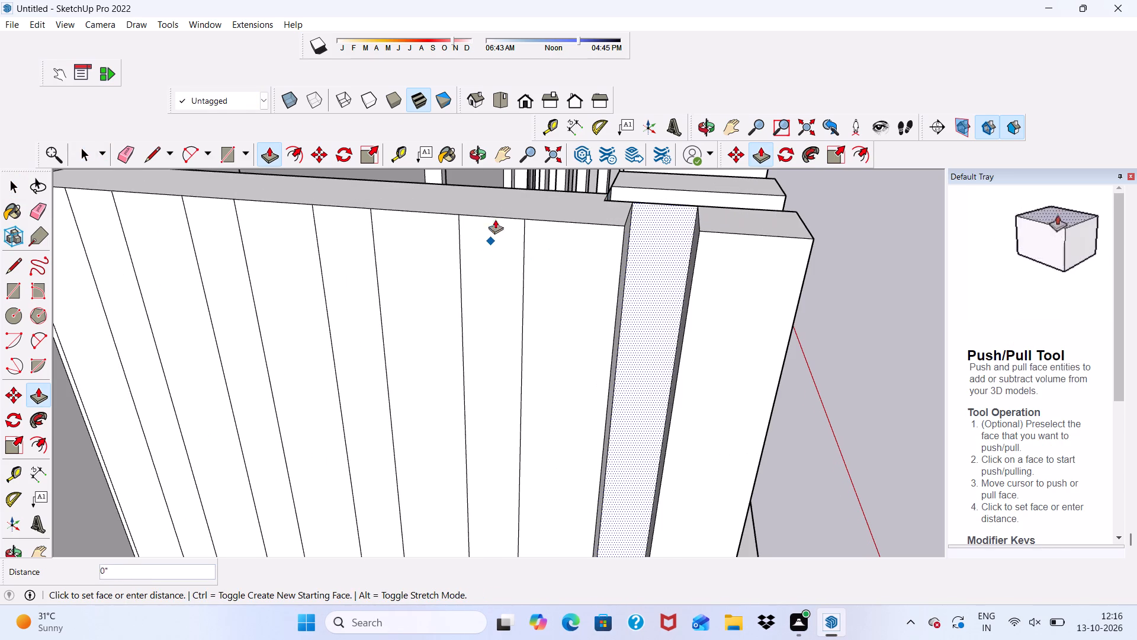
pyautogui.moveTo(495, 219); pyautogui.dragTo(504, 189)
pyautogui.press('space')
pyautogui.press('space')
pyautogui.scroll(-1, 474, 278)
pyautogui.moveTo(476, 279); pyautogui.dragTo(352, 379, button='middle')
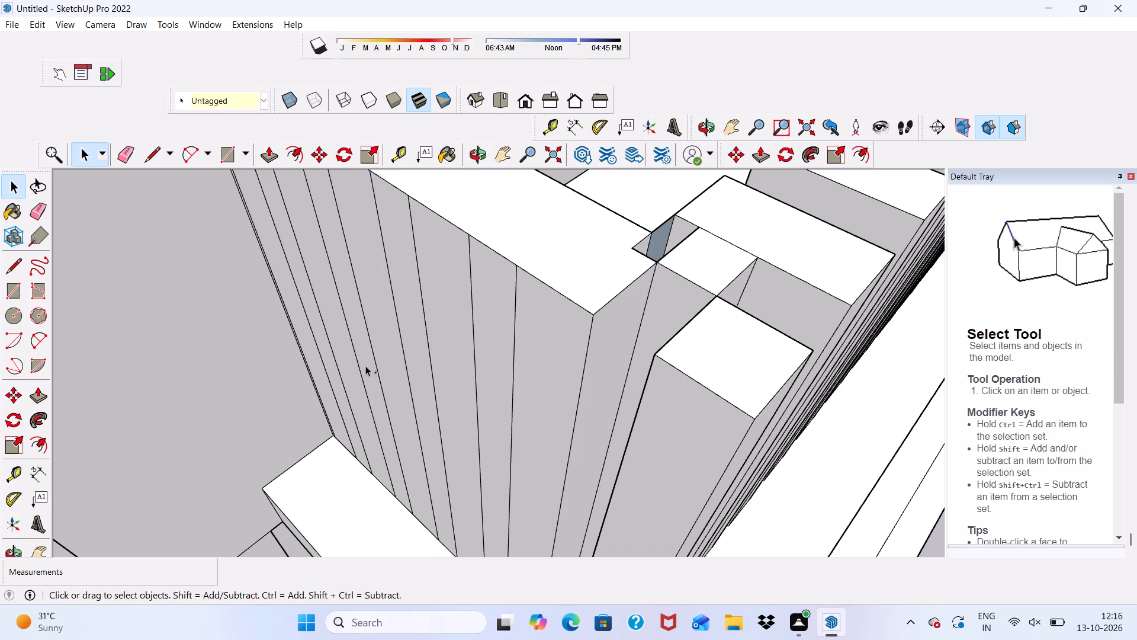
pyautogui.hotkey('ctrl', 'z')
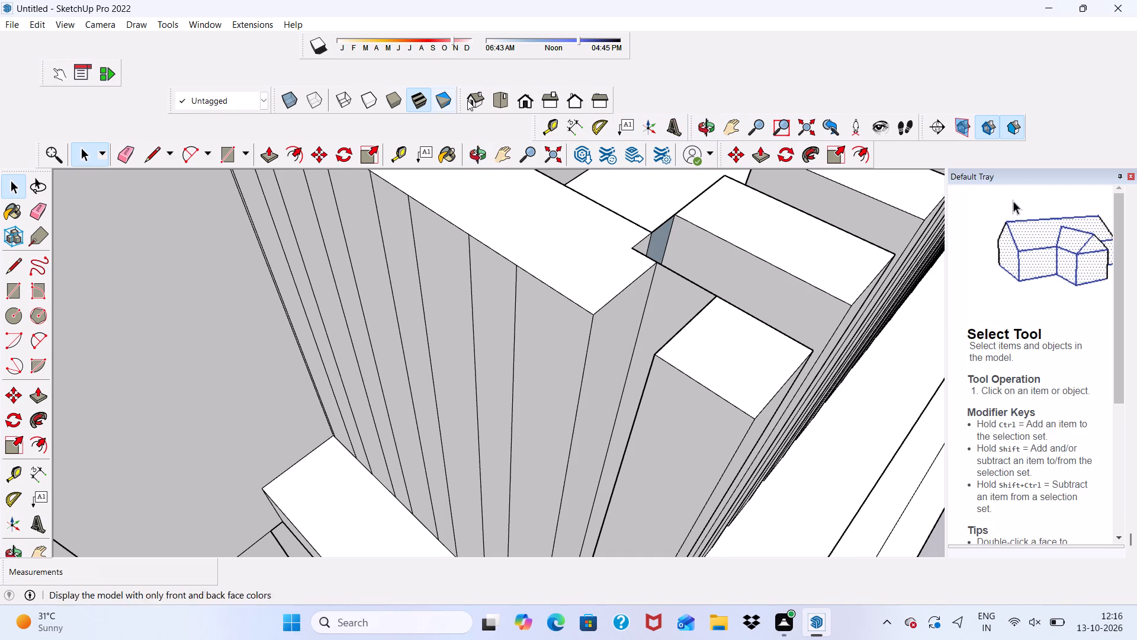
# Erase the leftover edge at the back of the first recess to open the gap through the panel.
pyautogui.moveTo(123, 153); pyautogui.dragTo(133, 158)
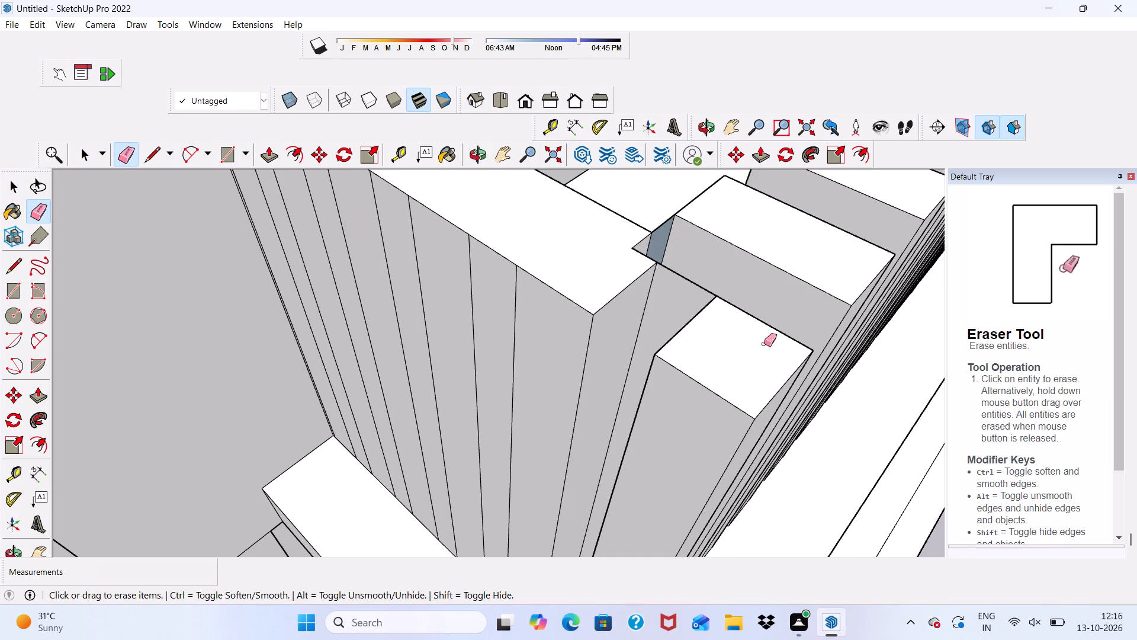
pyautogui.moveTo(687, 277); pyautogui.dragTo(685, 283)
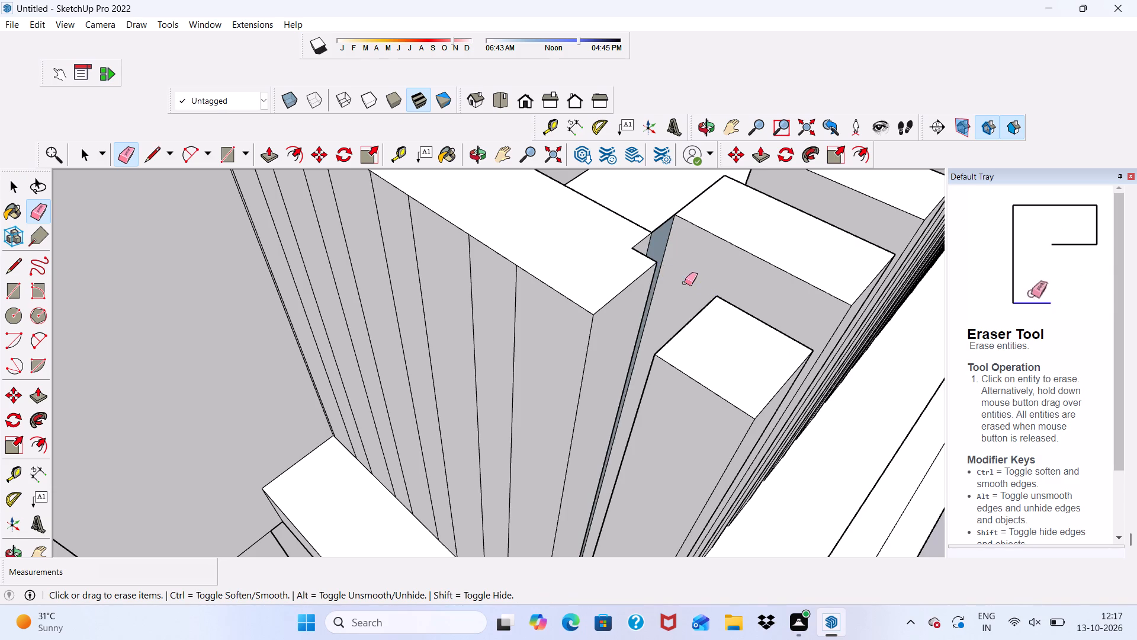
pyautogui.scroll(-5, 643, 267)
pyautogui.moveTo(659, 307); pyautogui.dragTo(785, 205, button='middle')
pyautogui.scroll(3, 744, 268)
pyautogui.scroll(-3, 660, 245)
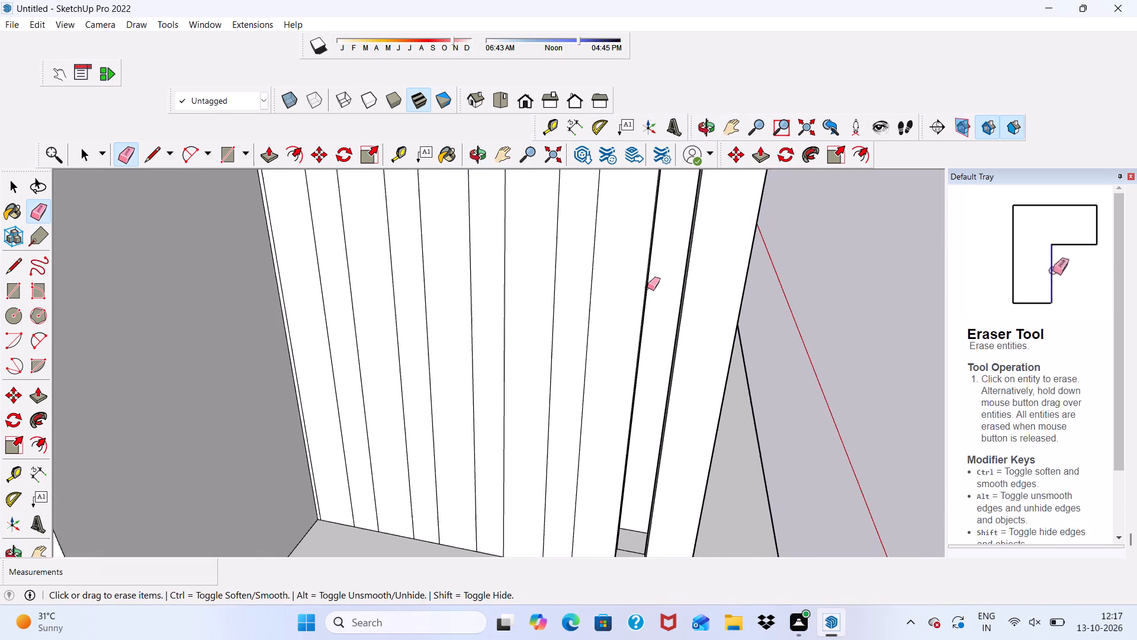
pyautogui.scroll(-3, 647, 287)
# Push the four remaining alternate strips about 4 1/8" through the end panel to cut the other slat gaps.
pyautogui.press('space')
pyautogui.click(608, 222)
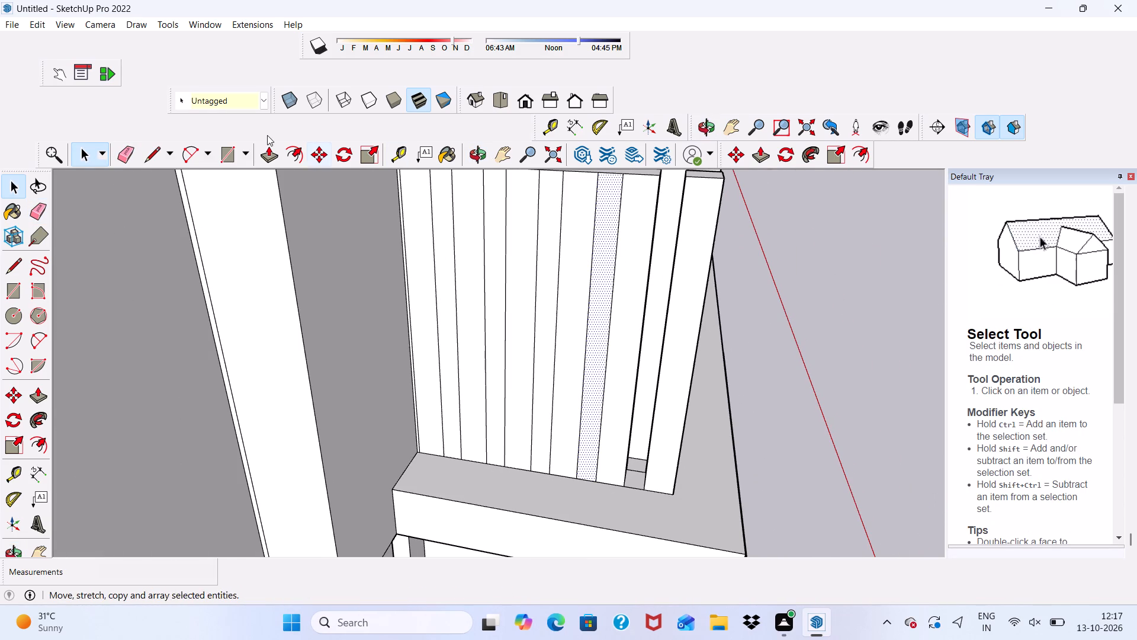
pyautogui.click(262, 152)
pyautogui.scroll(3, 569, 250)
pyautogui.moveTo(612, 230); pyautogui.dragTo(624, 198)
pyautogui.scroll(-6, 607, 222)
pyautogui.scroll(5, 585, 244)
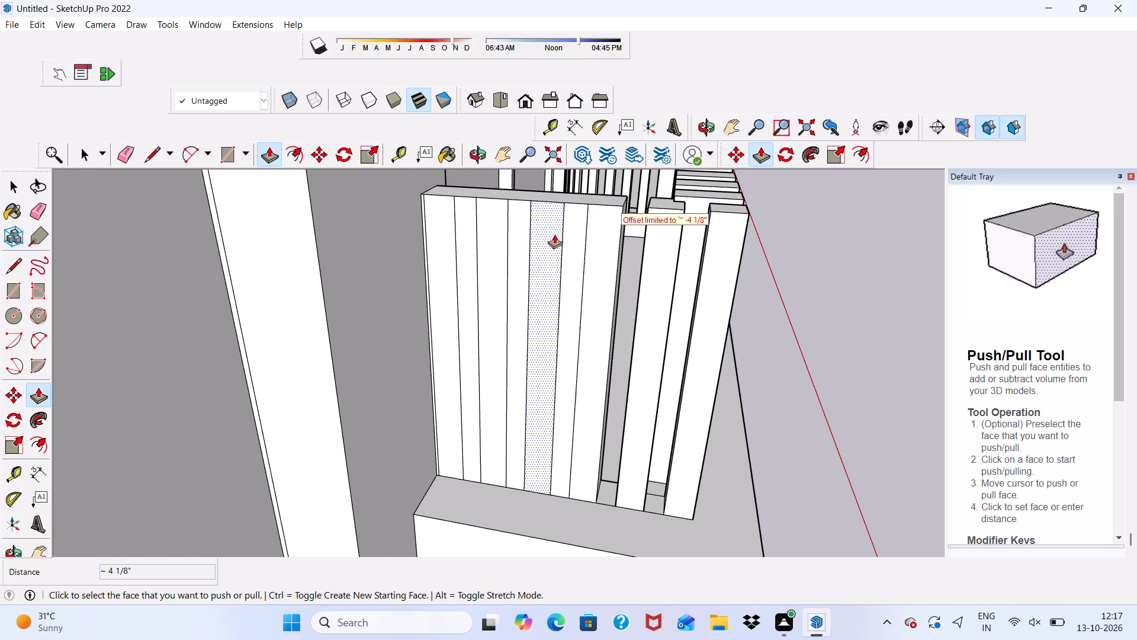
pyautogui.moveTo(571, 238); pyautogui.dragTo(581, 208)
pyautogui.scroll(-1, 534, 231)
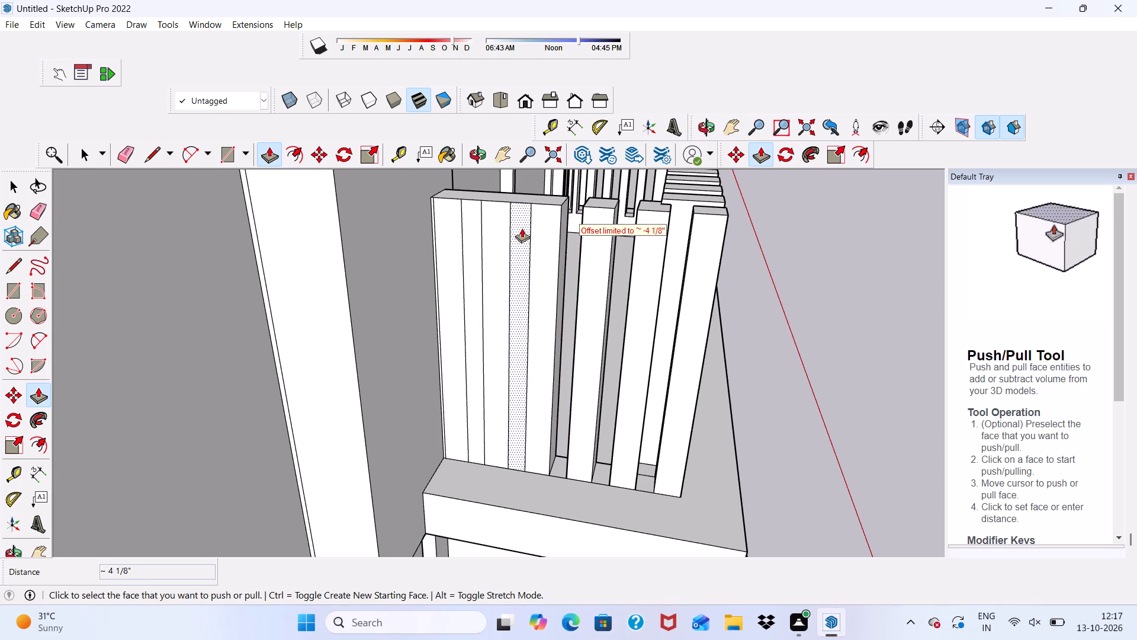
pyautogui.moveTo(521, 225); pyautogui.dragTo(530, 194)
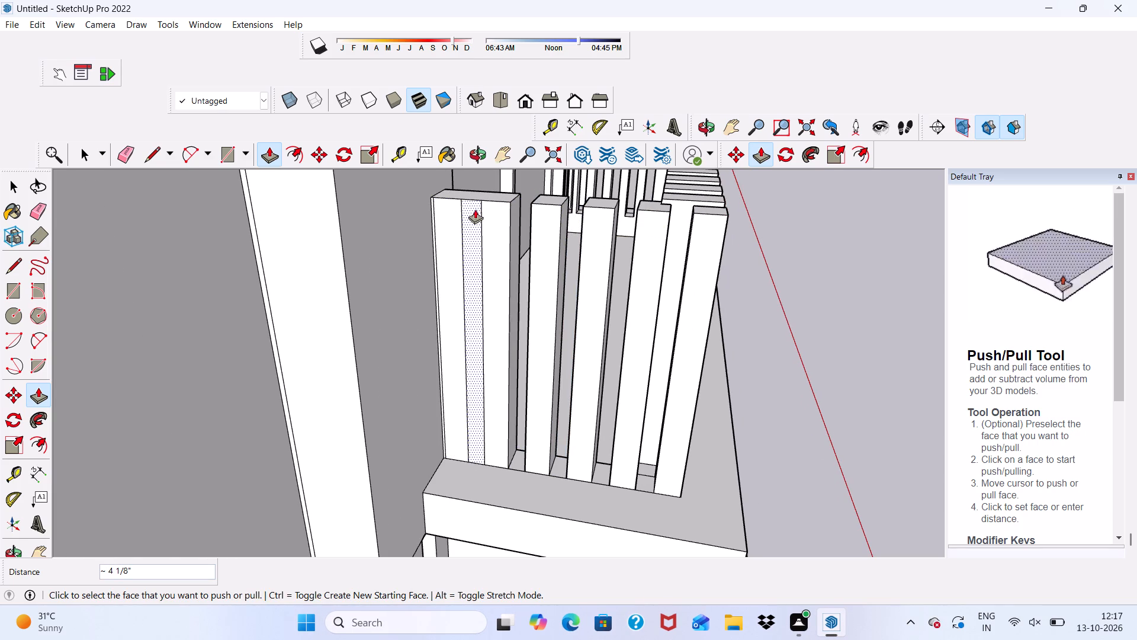
pyautogui.moveTo(473, 210); pyautogui.dragTo(478, 183)
# Examine the slatted balcony railing and the whole front facade from several angles.
pyautogui.scroll(-5, 478, 203)
pyautogui.moveTo(660, 328); pyautogui.dragTo(501, 304, button='middle')
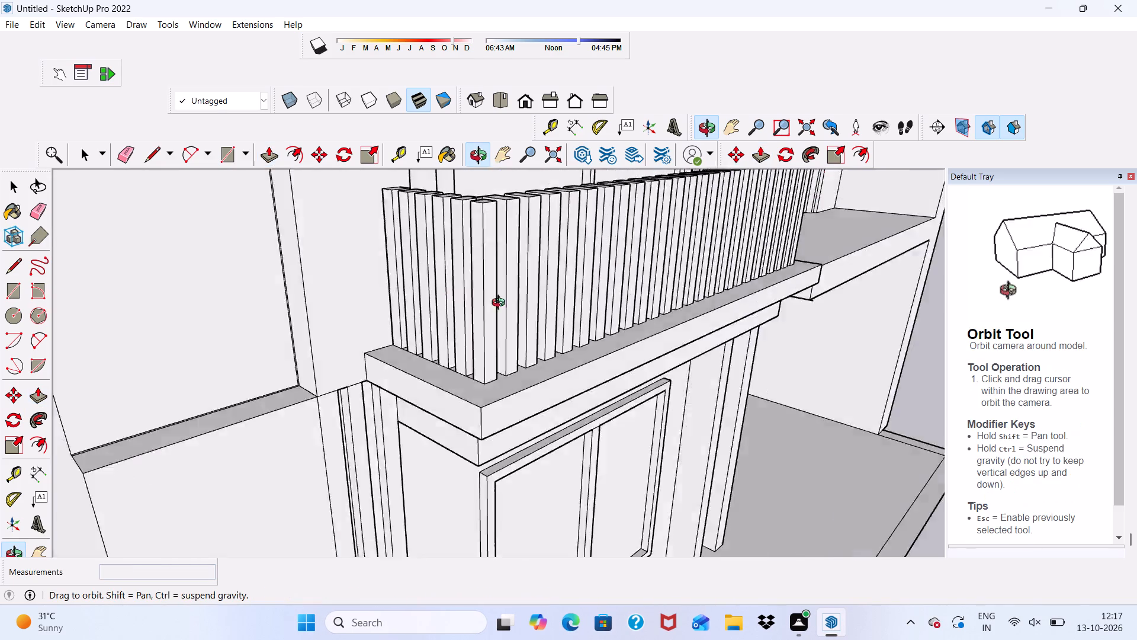
pyautogui.moveTo(501, 304); pyautogui.dragTo(278, 329, button='middle')
pyautogui.scroll(1, 277, 330)
pyautogui.scroll(-5, 296, 335)
pyautogui.press('space')
pyautogui.moveTo(582, 388); pyautogui.dragTo(590, 263, button='middle')
pyautogui.scroll(-2, 592, 257)
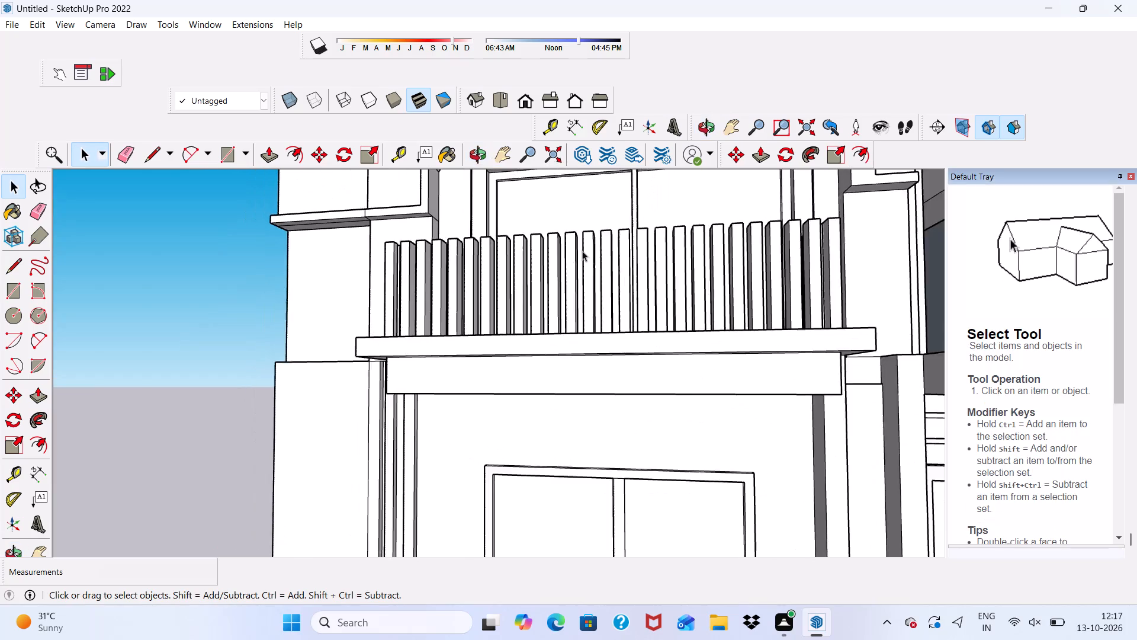
pyautogui.scroll(-7, 582, 251)
pyautogui.moveTo(696, 269); pyautogui.dragTo(936, 348, button='middle')
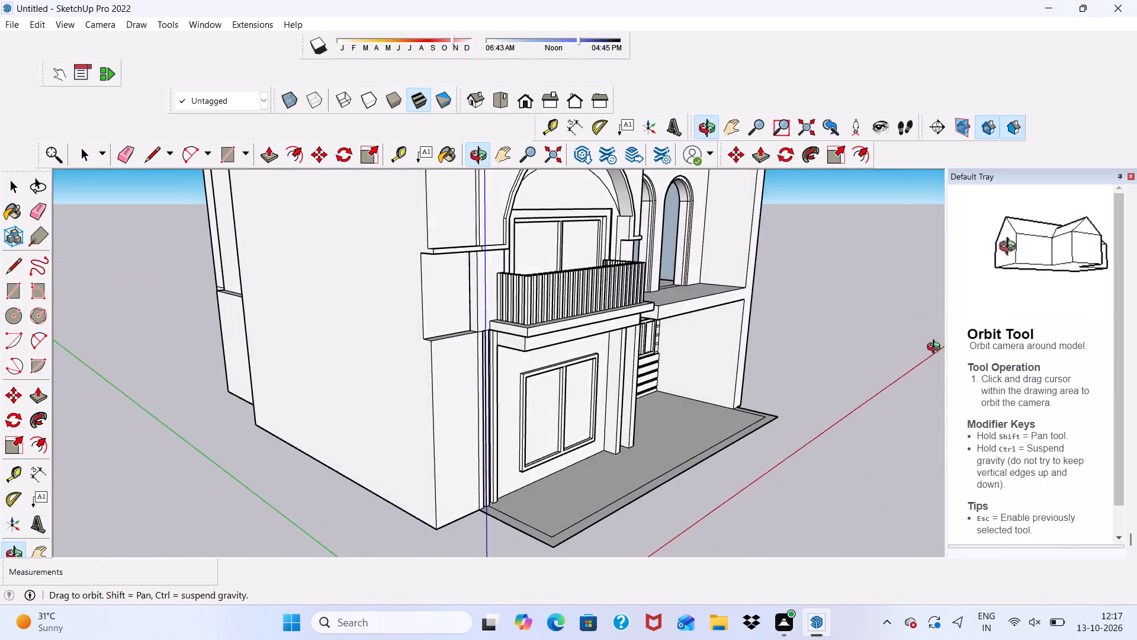
pyautogui.moveTo(936, 348); pyautogui.dragTo(749, 338, button='middle')
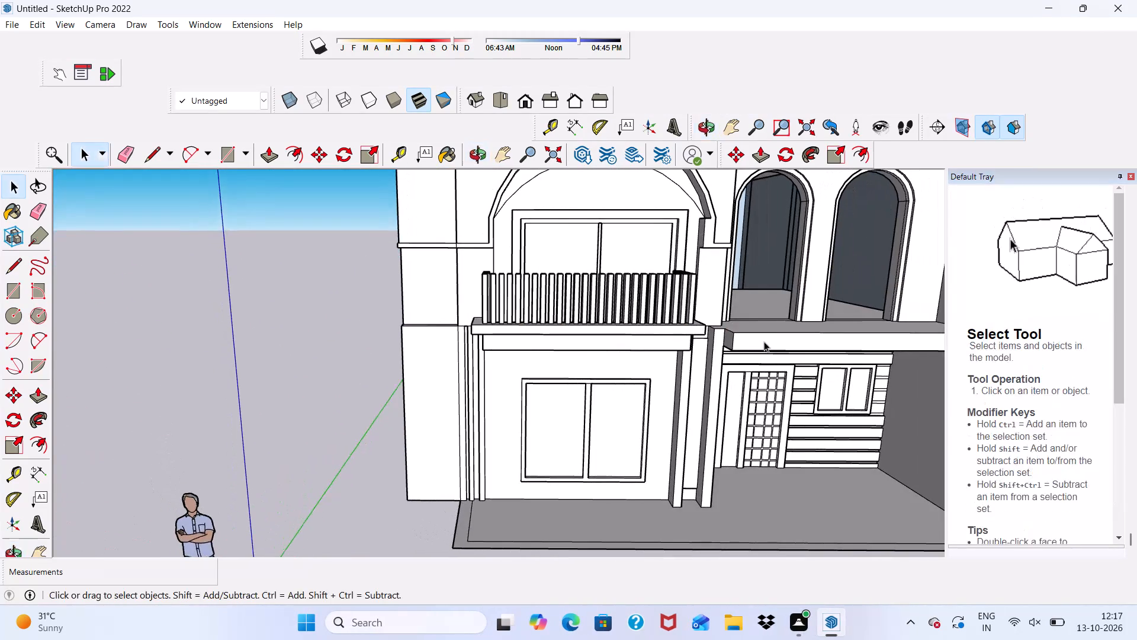
pyautogui.scroll(-5, 528, 341)
pyautogui.scroll(6, 769, 205)
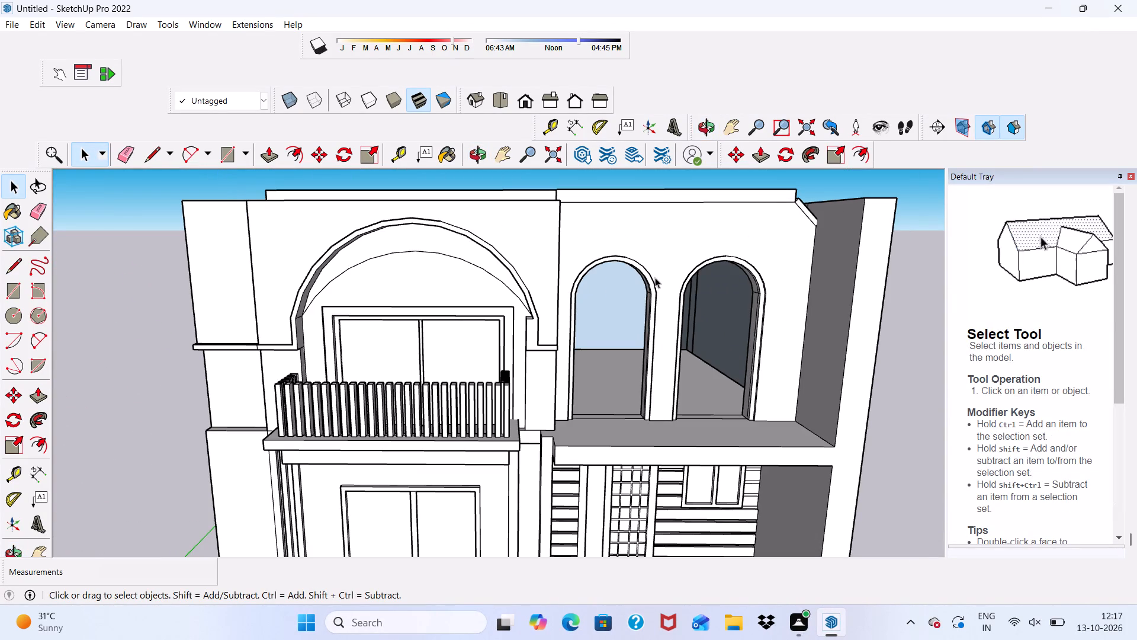
pyautogui.scroll(-3, 660, 288)
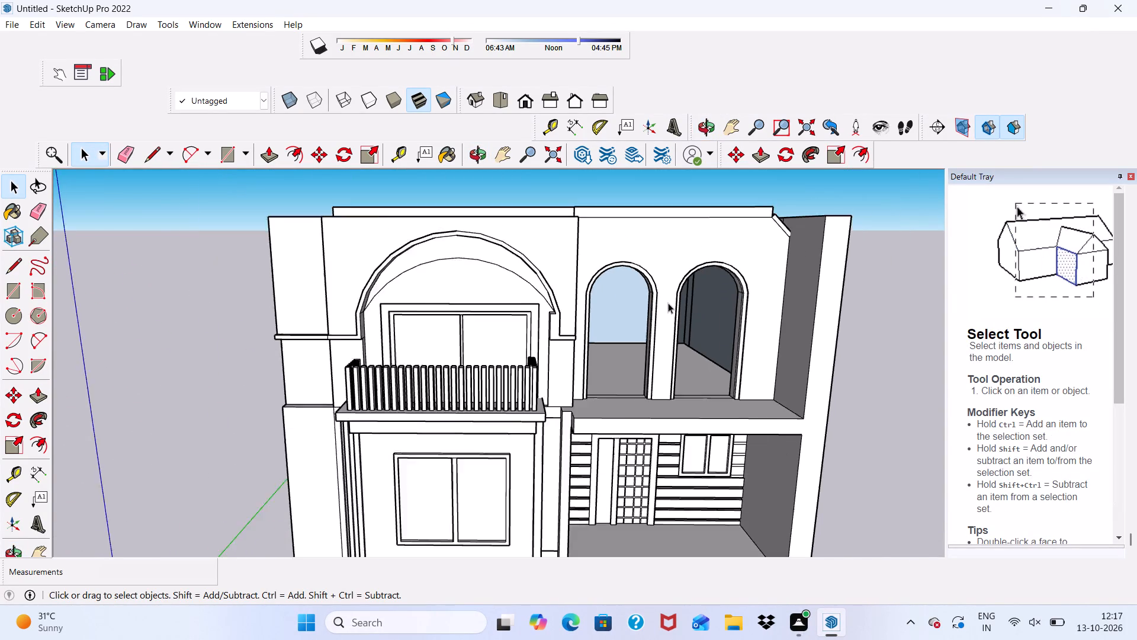
pyautogui.scroll(-2, 668, 303)
pyautogui.scroll(5, 616, 370)
pyautogui.scroll(-5, 602, 367)
pyautogui.moveTo(577, 421); pyautogui.dragTo(488, 409, button='middle')
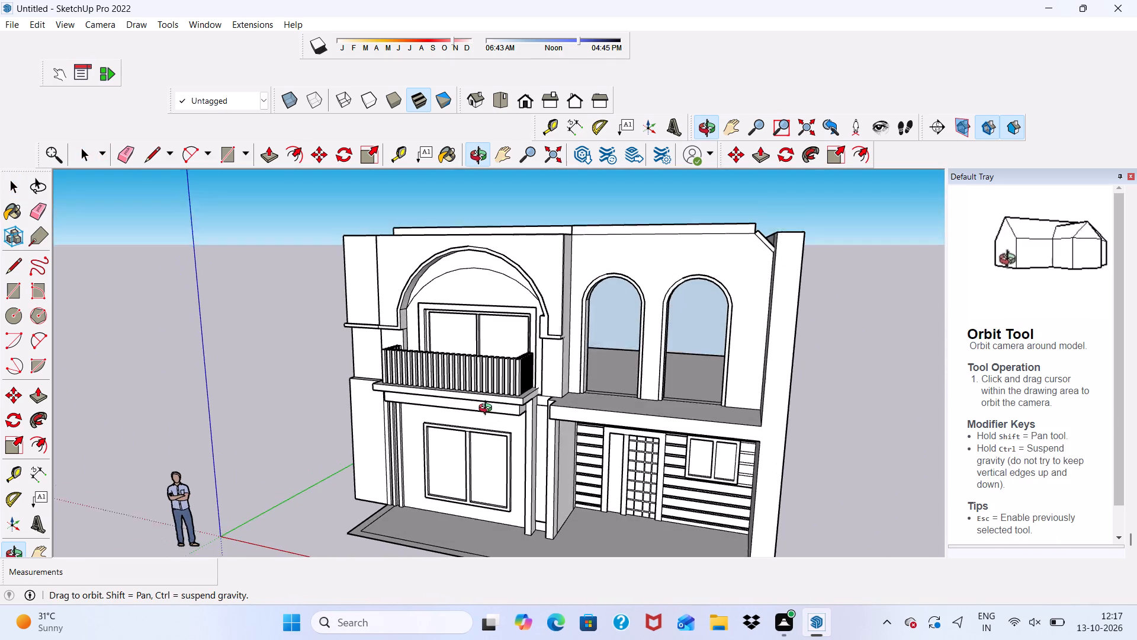
pyautogui.moveTo(488, 409); pyautogui.dragTo(489, 408, button='middle')
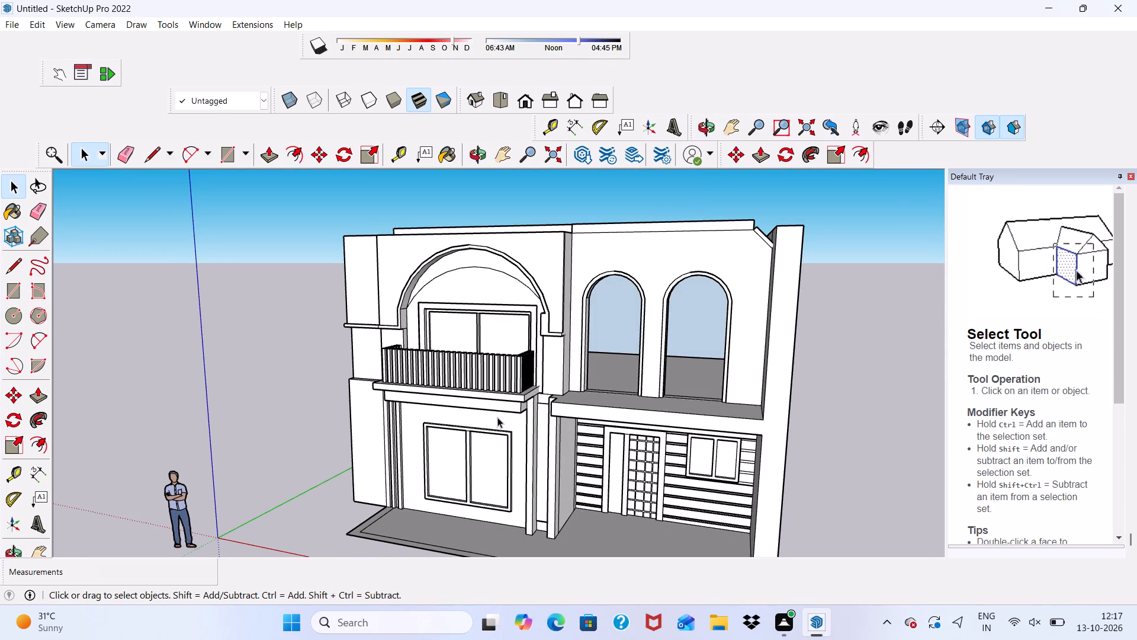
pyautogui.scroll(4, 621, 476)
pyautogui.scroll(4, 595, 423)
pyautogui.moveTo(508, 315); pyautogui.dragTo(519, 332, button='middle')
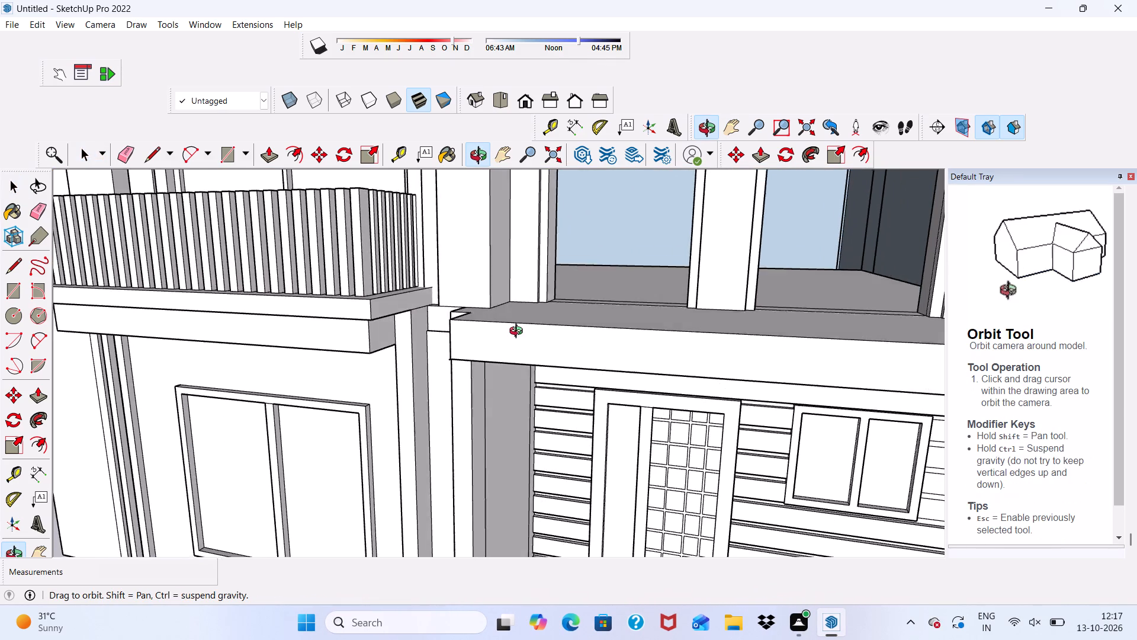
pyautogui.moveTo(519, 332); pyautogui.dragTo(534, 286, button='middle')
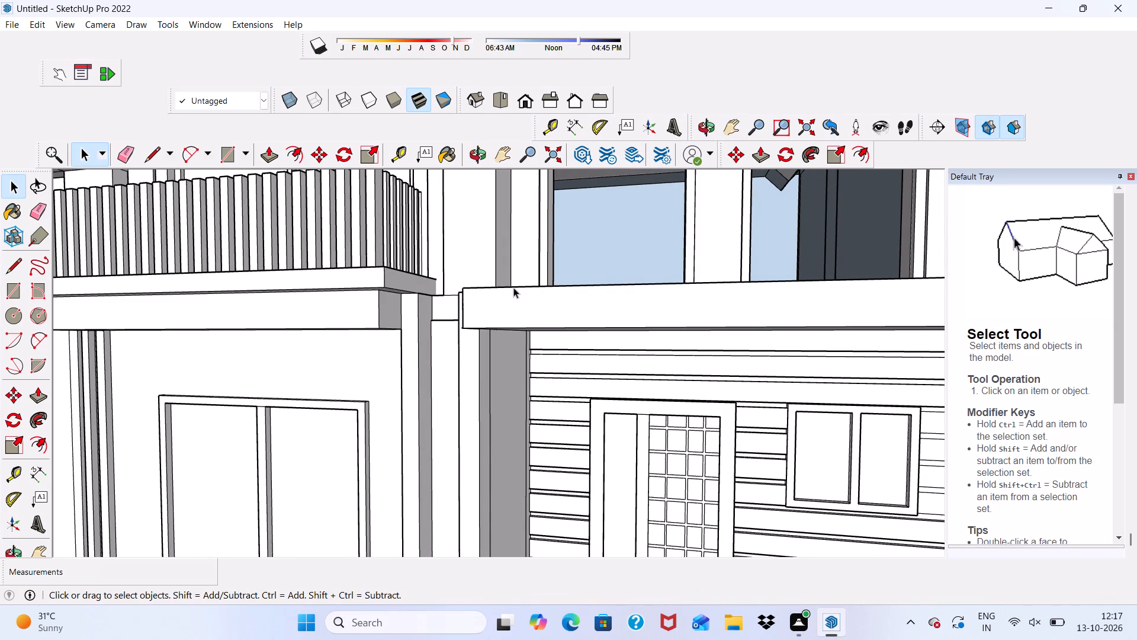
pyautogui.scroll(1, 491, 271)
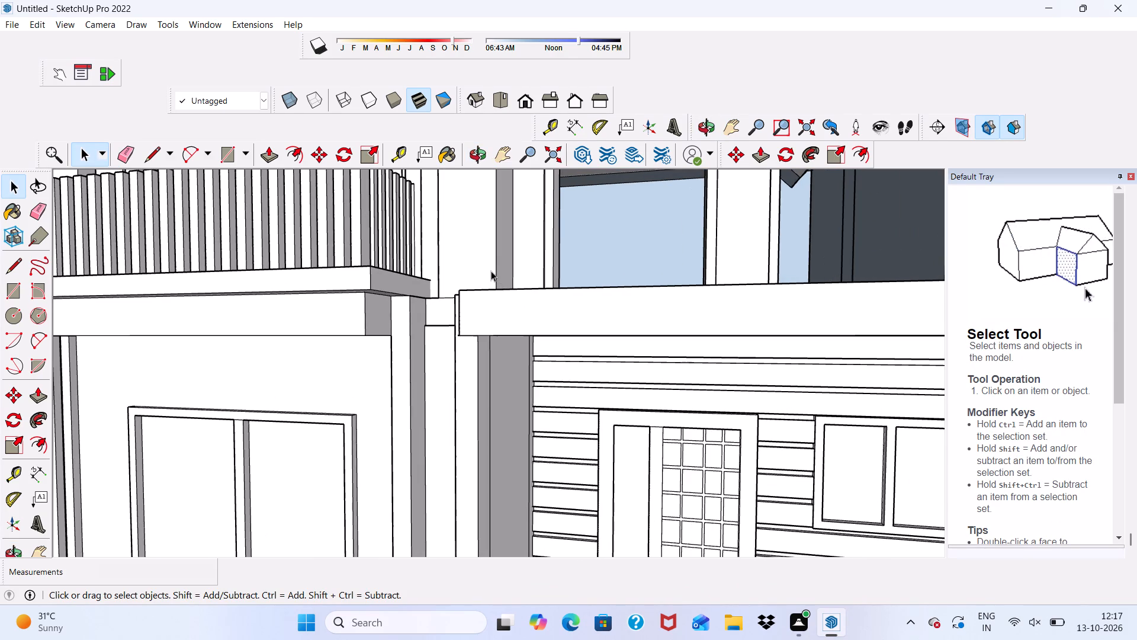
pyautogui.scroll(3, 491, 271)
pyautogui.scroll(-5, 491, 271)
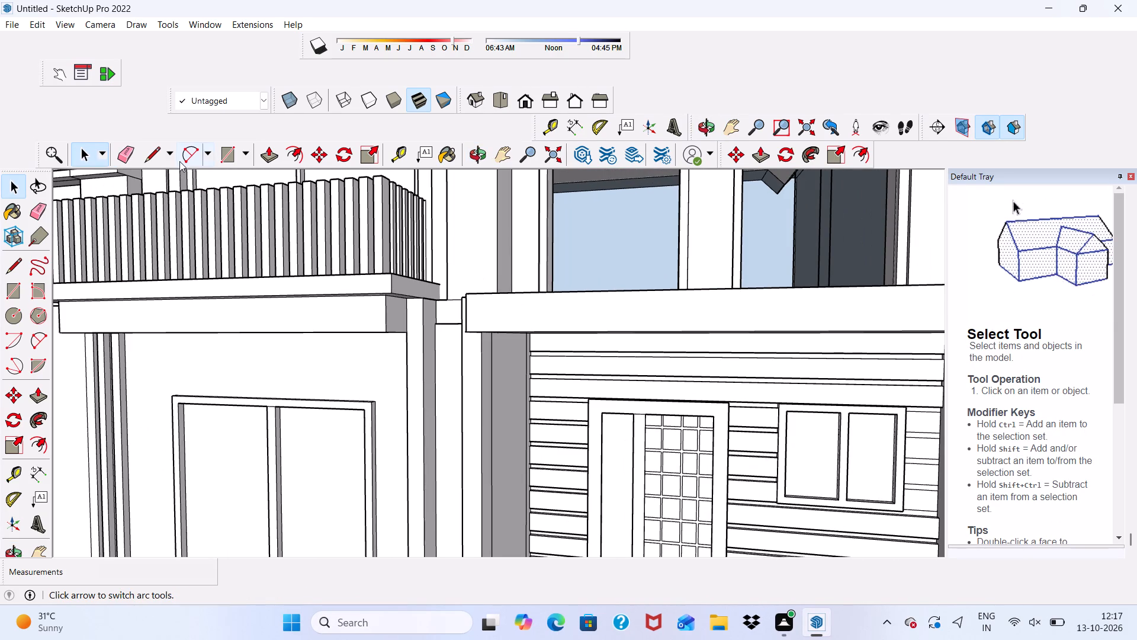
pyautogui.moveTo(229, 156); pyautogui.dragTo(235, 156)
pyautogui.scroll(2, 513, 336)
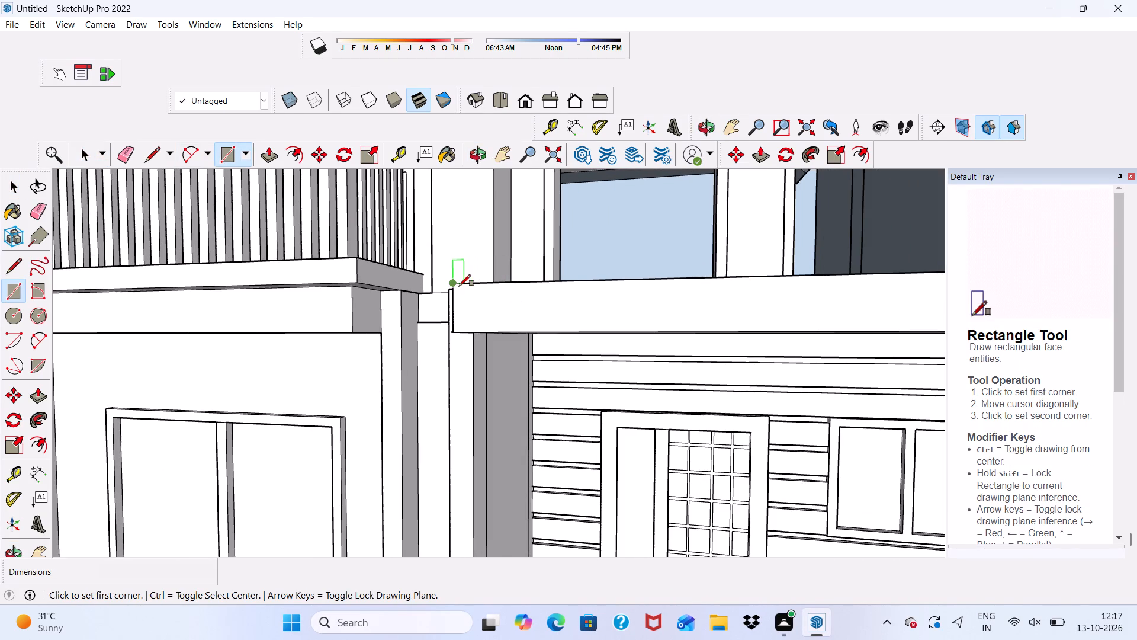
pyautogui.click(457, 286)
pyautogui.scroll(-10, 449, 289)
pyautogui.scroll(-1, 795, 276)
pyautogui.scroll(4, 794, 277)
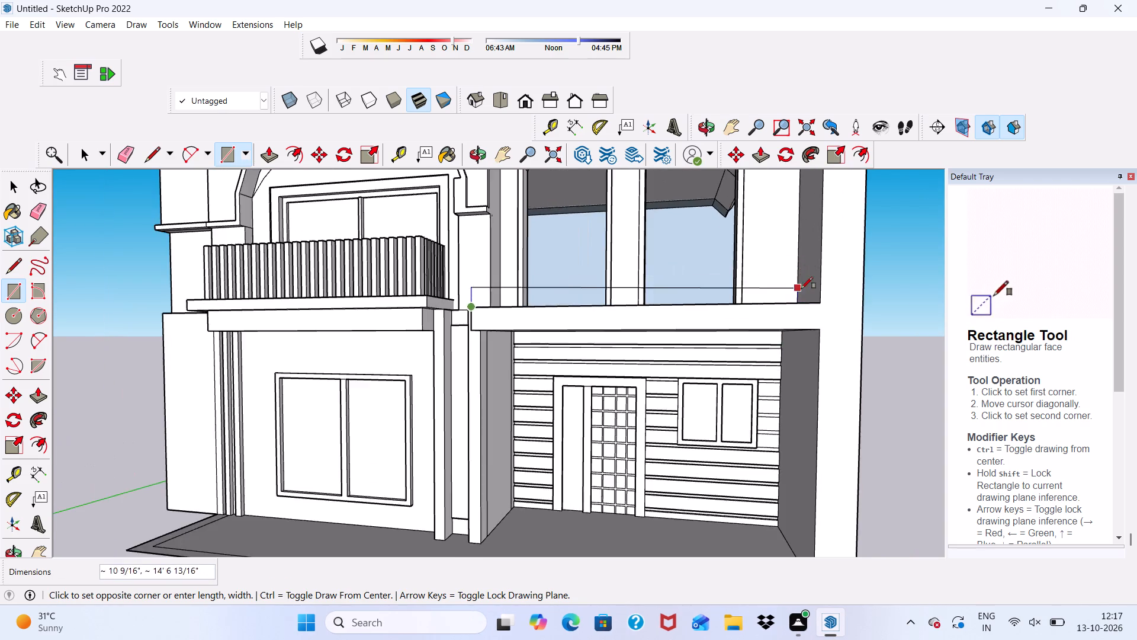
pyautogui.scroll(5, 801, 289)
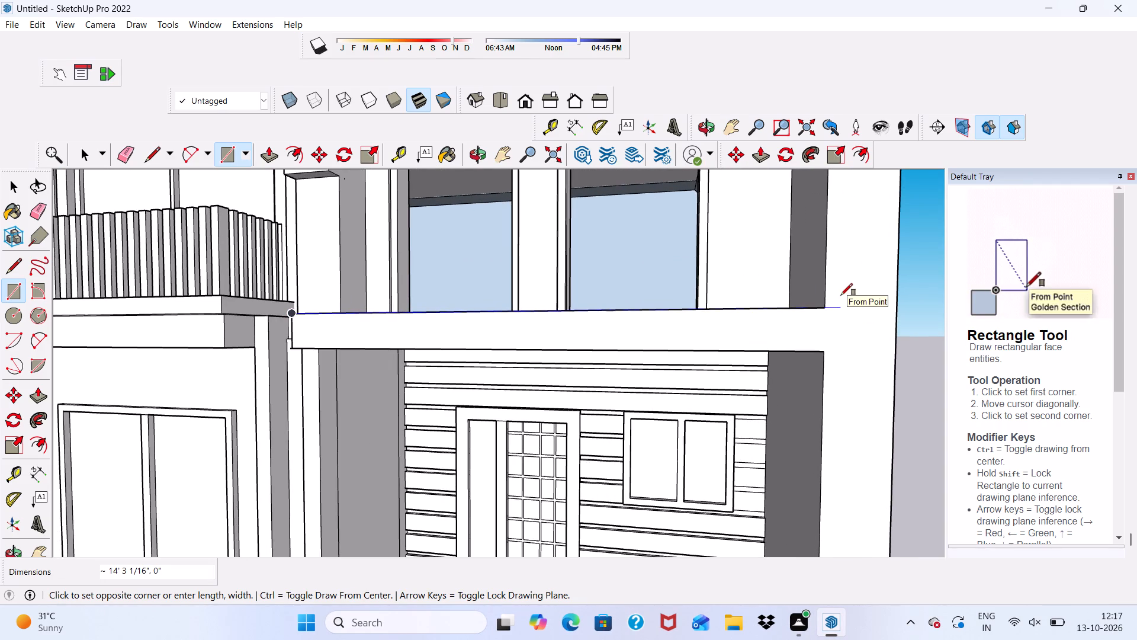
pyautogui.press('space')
# Draw a vertical line on the front face from the terrace slab's top corner to the porch opening's corner, separating slab from end column.
pyautogui.scroll(-5, 630, 313)
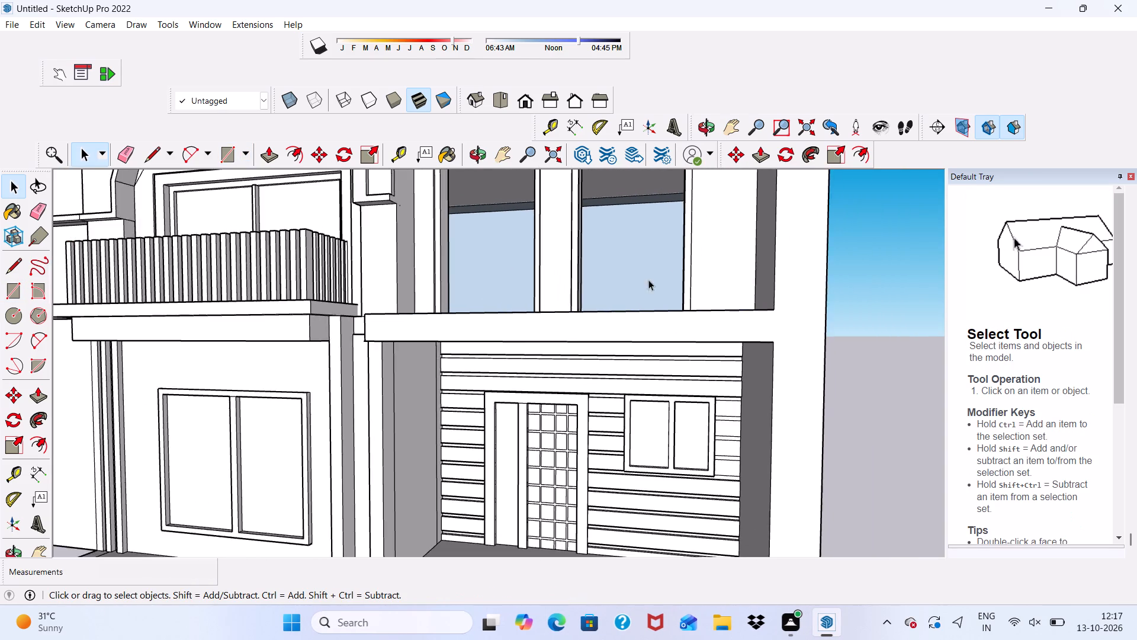
pyautogui.scroll(-4, 648, 280)
pyautogui.moveTo(725, 257); pyautogui.dragTo(744, 310, button='middle')
pyautogui.scroll(6, 743, 313)
pyautogui.click(703, 303)
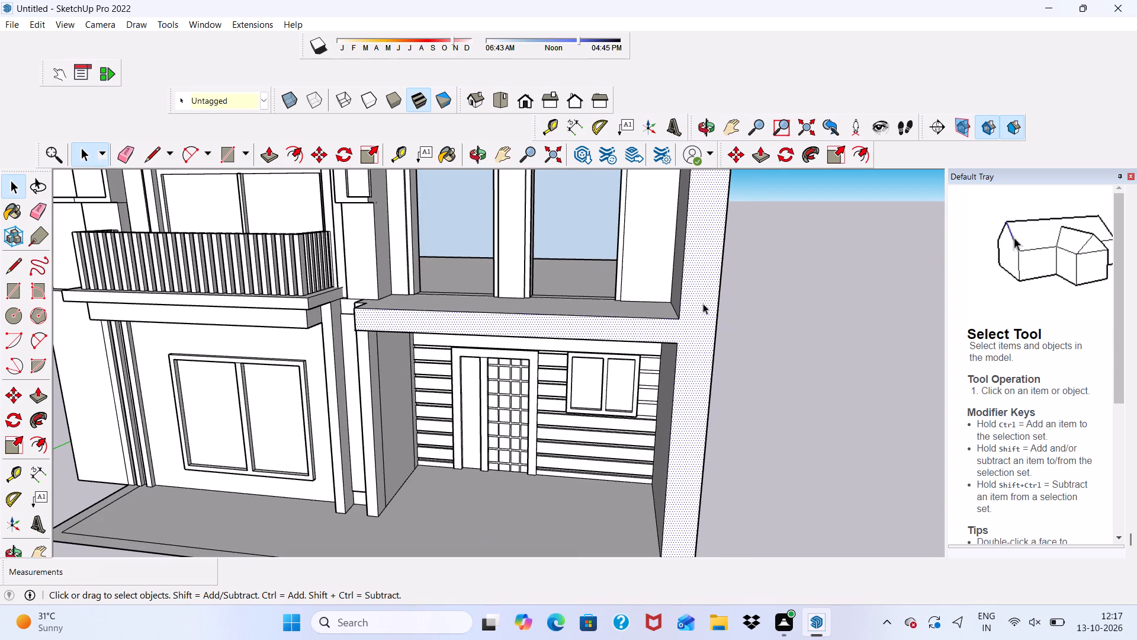
pyautogui.click(153, 150)
pyautogui.scroll(4, 721, 353)
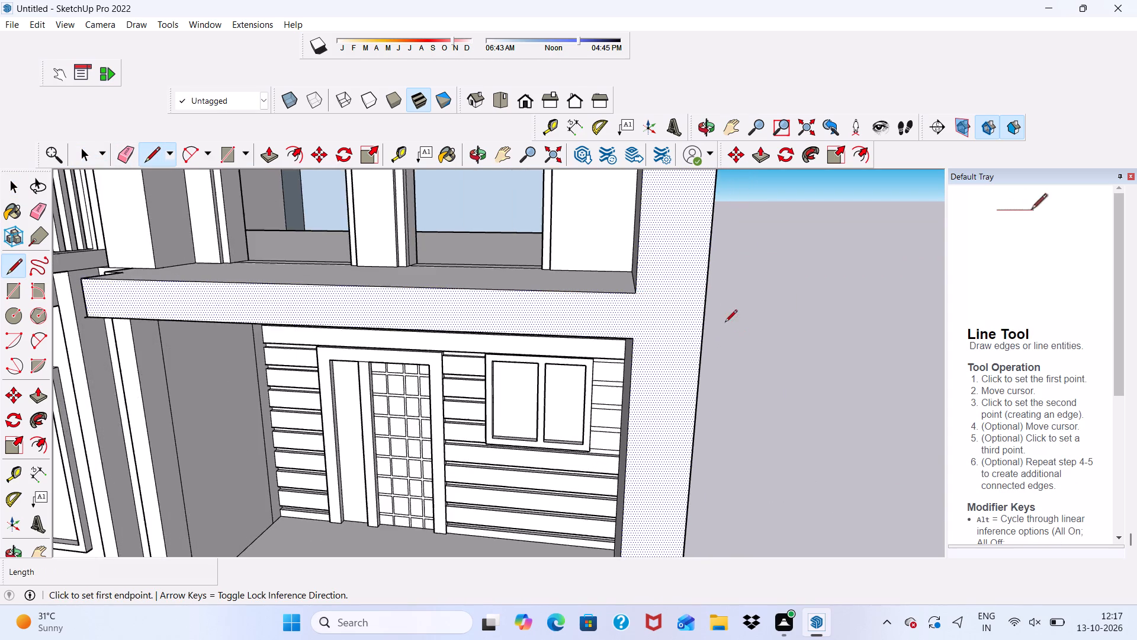
pyautogui.scroll(4, 666, 313)
pyautogui.click(624, 287)
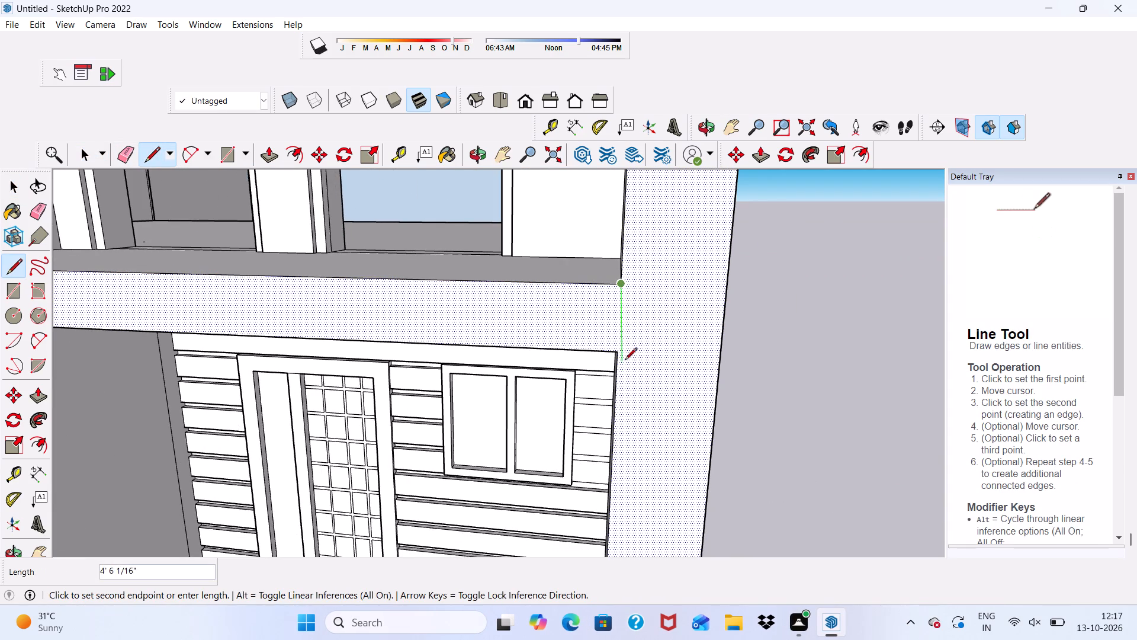
pyautogui.click(618, 351)
pyautogui.press('space')
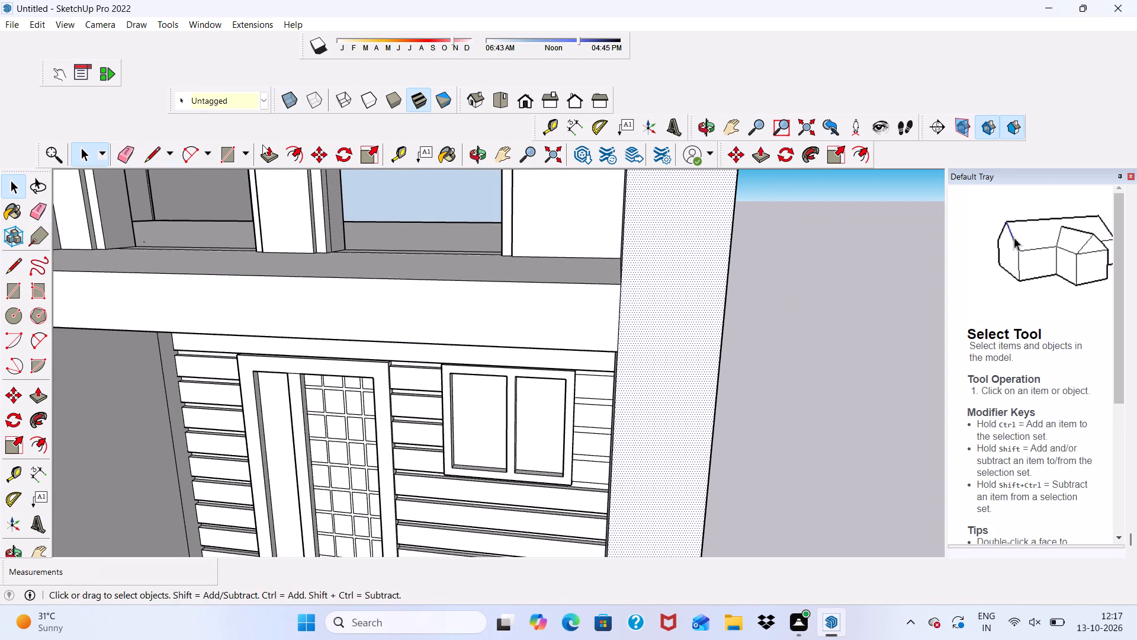
# Pull the end column's front face 6 7/8" forward of the terrace slab.
pyautogui.click(268, 151)
pyautogui.click(645, 273)
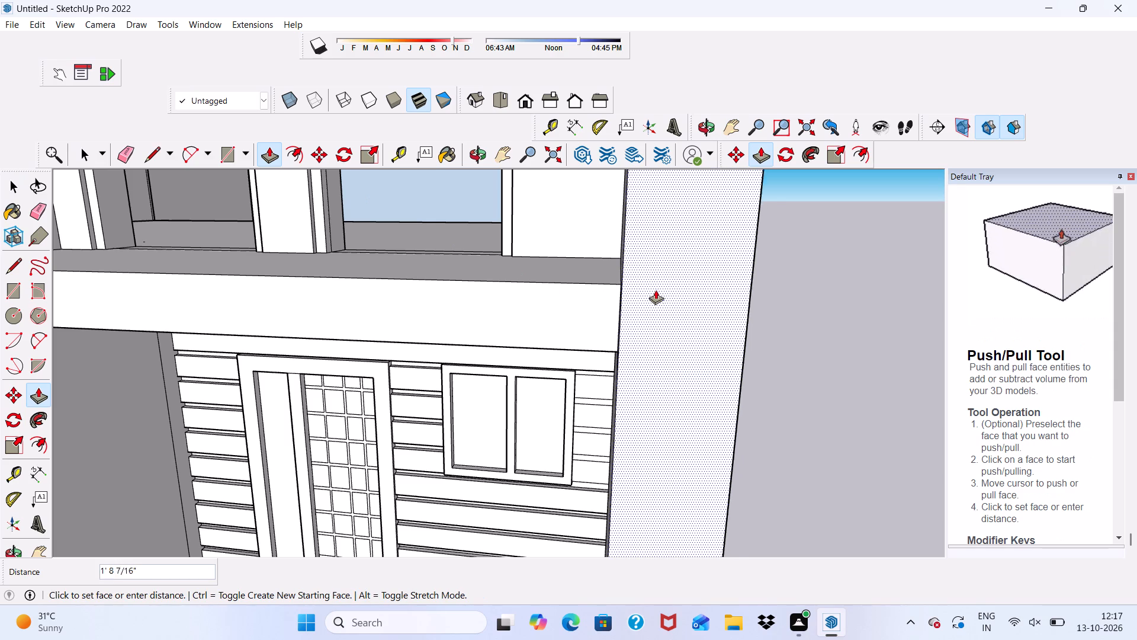
pyautogui.scroll(-1, 658, 289)
pyautogui.moveTo(658, 289); pyautogui.dragTo(734, 312, button='middle')
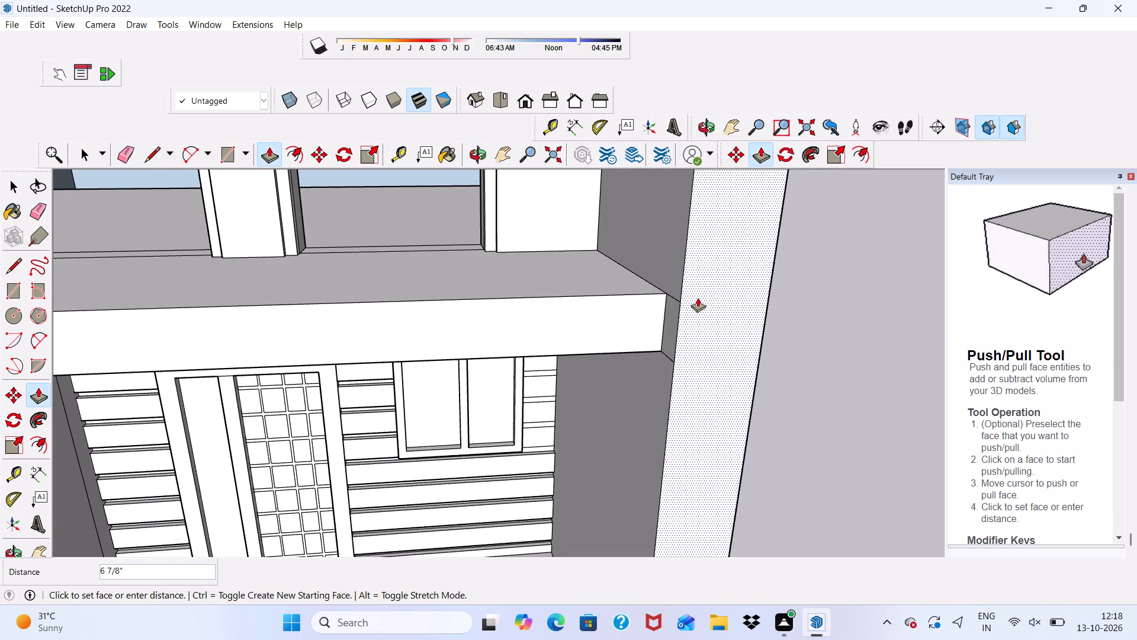
pyautogui.click(698, 297)
pyautogui.scroll(-4, 692, 285)
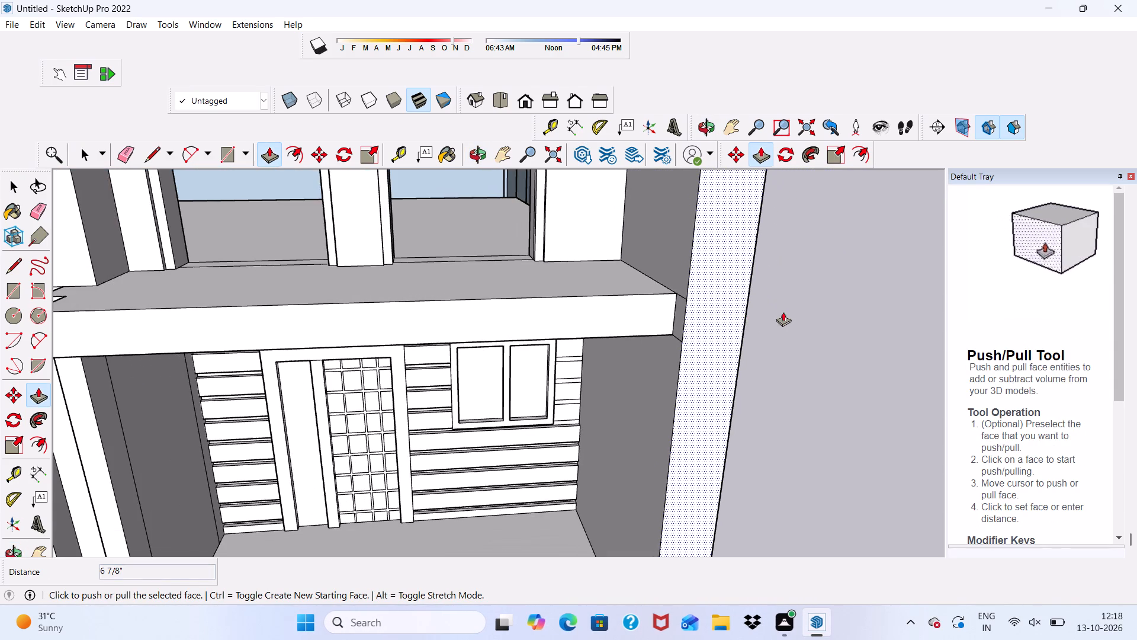
pyautogui.press('space')
# Draw a rectangle about 13' 10" by 3 5/16" along the top of the terrace slab's front face, spanning its full length.
pyautogui.scroll(-2, 808, 270)
pyautogui.moveTo(808, 273); pyautogui.dragTo(730, 210, button='middle')
pyautogui.scroll(-1, 740, 210)
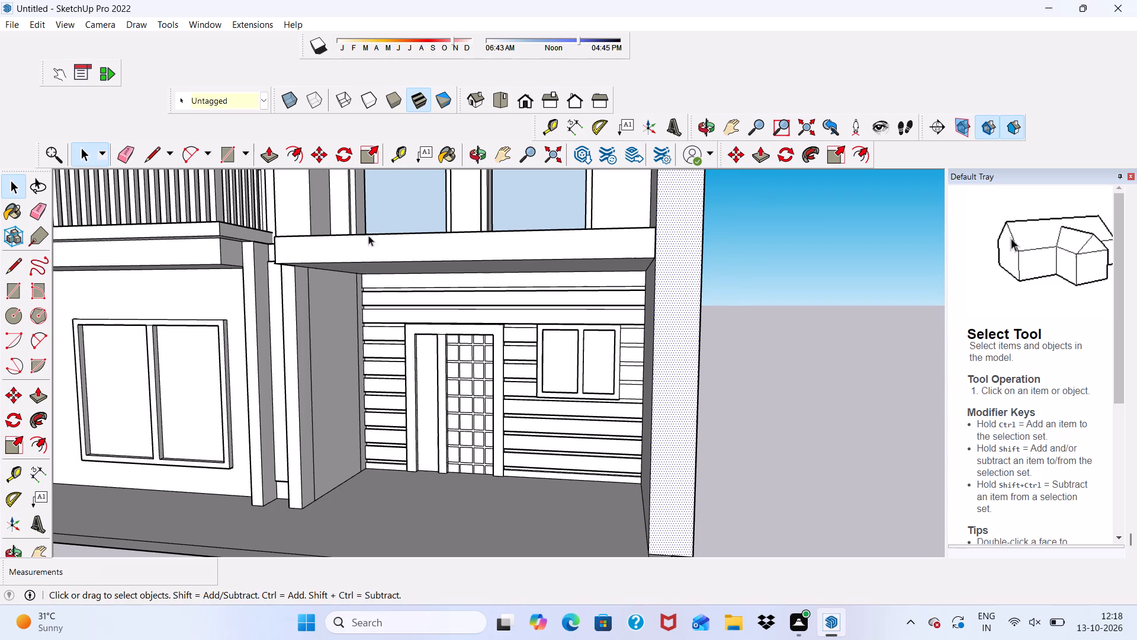
pyautogui.click(231, 155)
pyautogui.scroll(11, 277, 248)
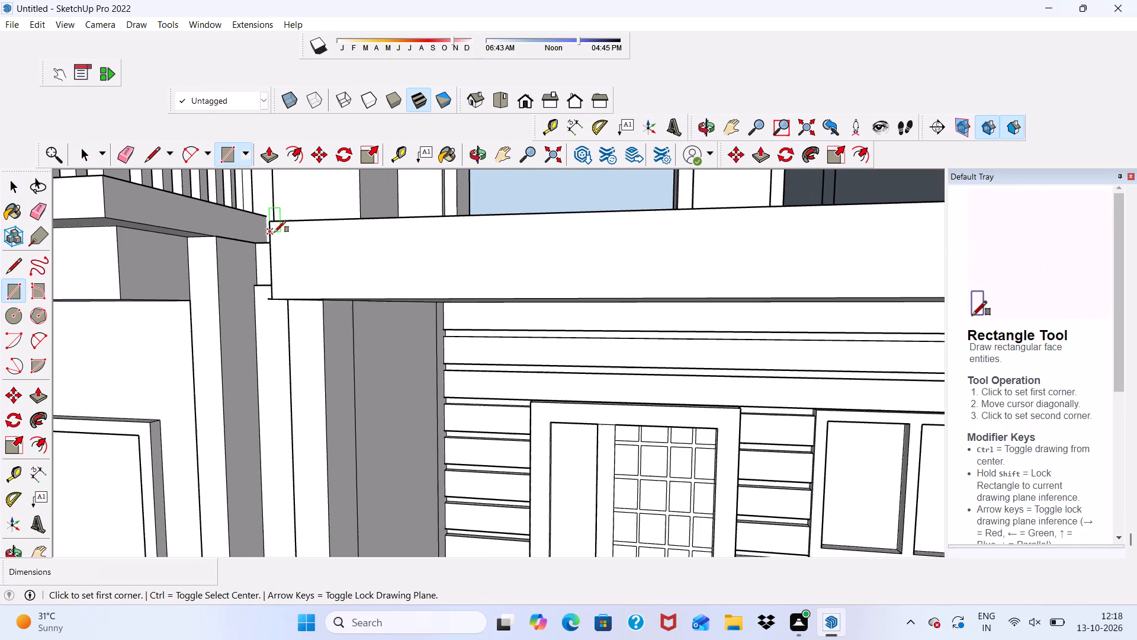
pyautogui.click(268, 221)
pyautogui.scroll(-8, 366, 245)
pyautogui.moveTo(599, 238); pyautogui.dragTo(686, 241, button='middle')
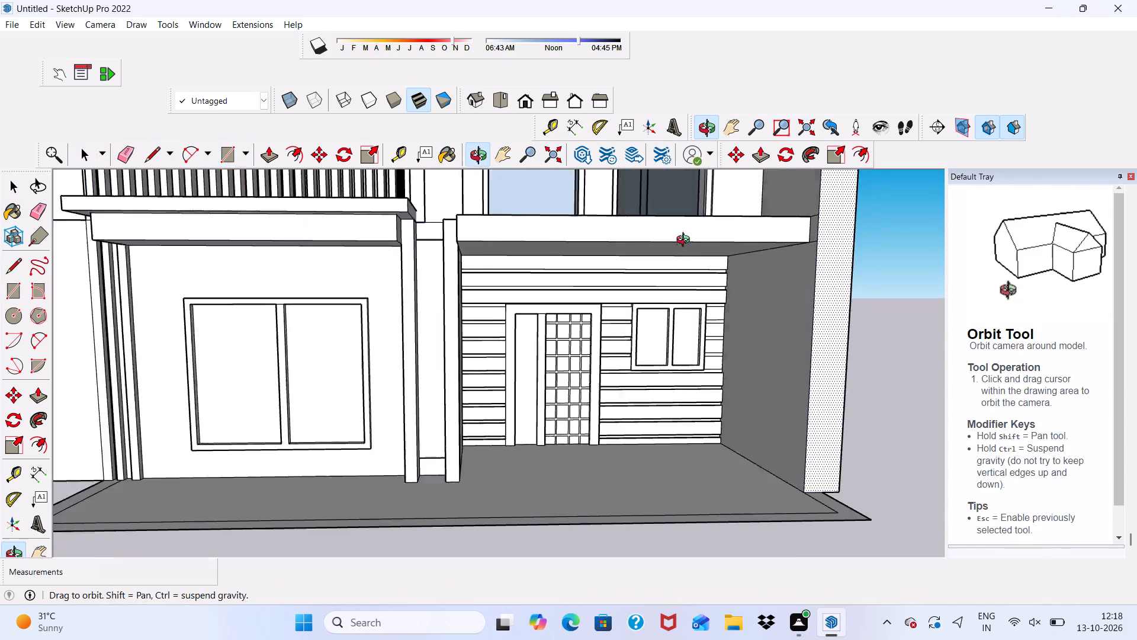
pyautogui.moveTo(686, 241); pyautogui.dragTo(740, 250, button='middle')
pyautogui.scroll(9, 772, 222)
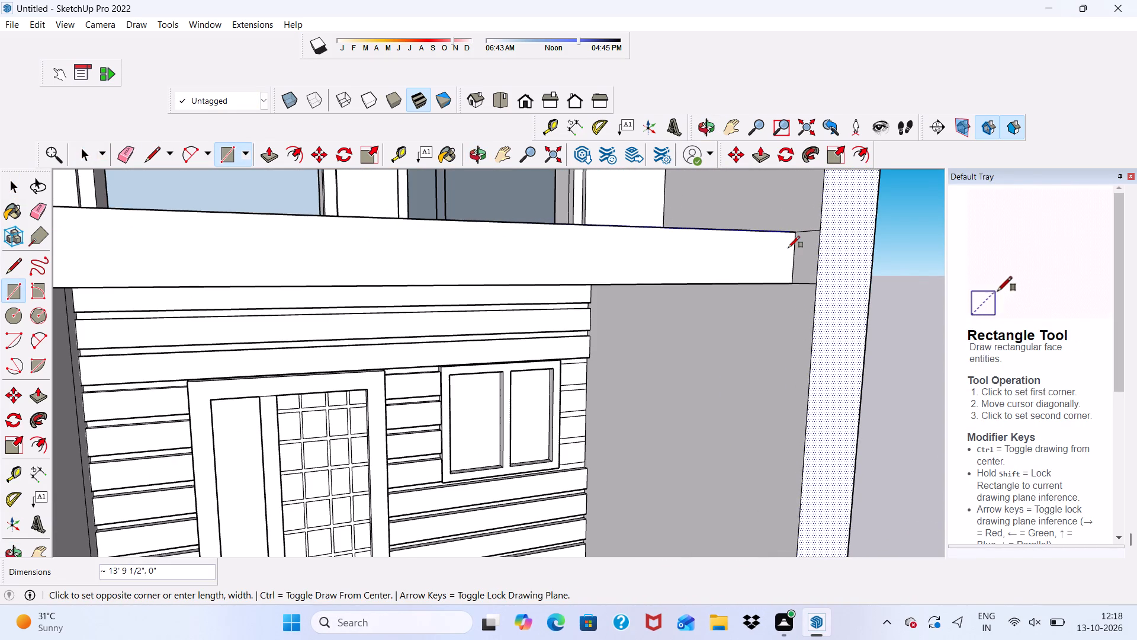
pyautogui.scroll(6, 794, 244)
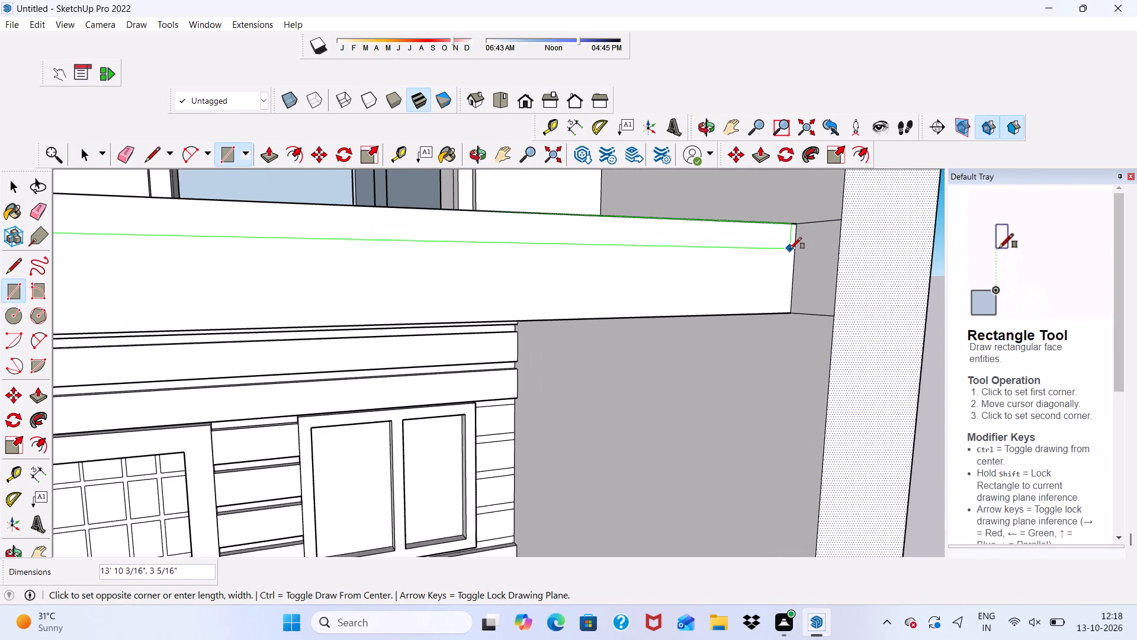
pyautogui.click(792, 249)
pyautogui.press('space')
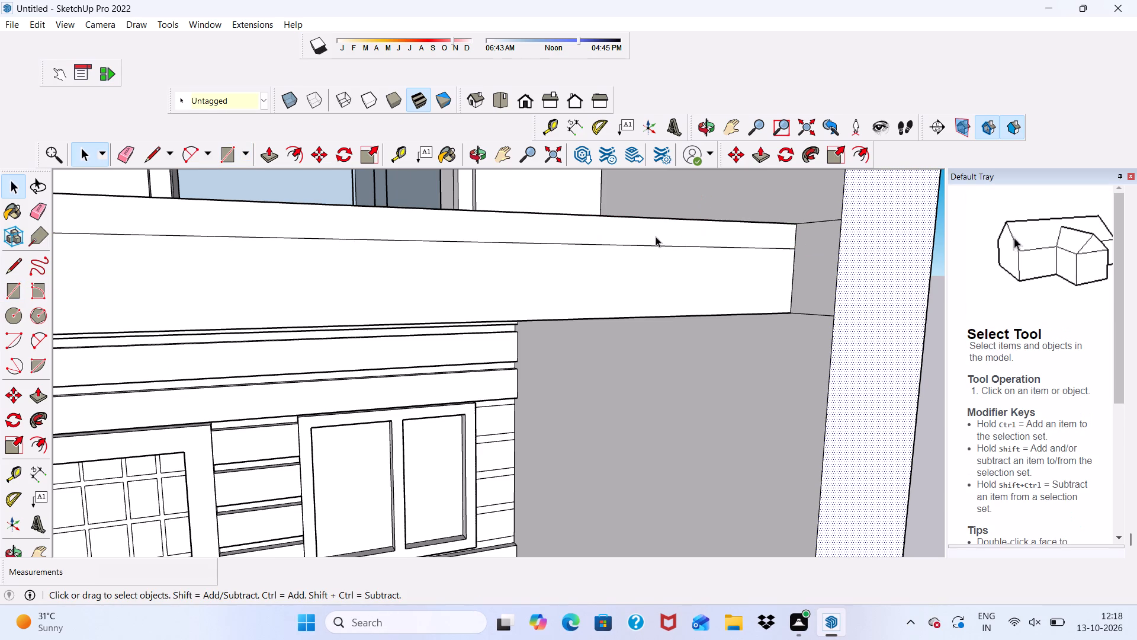
# Pull the narrow top strip of the slab front out 6 7/8", flush with the end column's face.
pyautogui.click(656, 236)
pyautogui.click(269, 149)
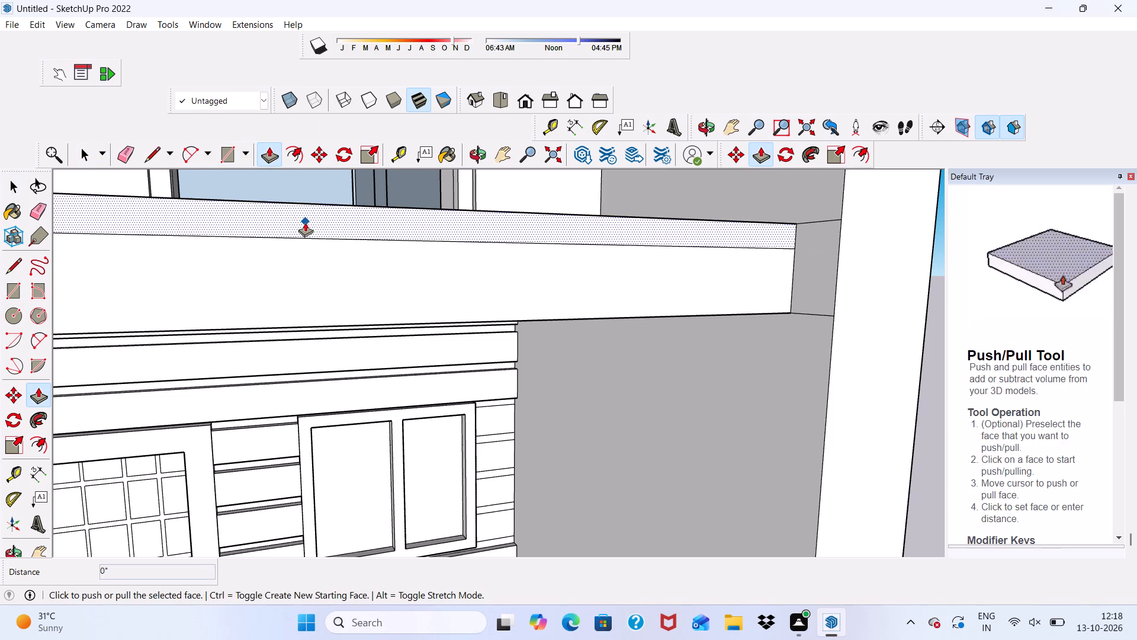
pyautogui.click(306, 217)
pyautogui.scroll(-4, 359, 205)
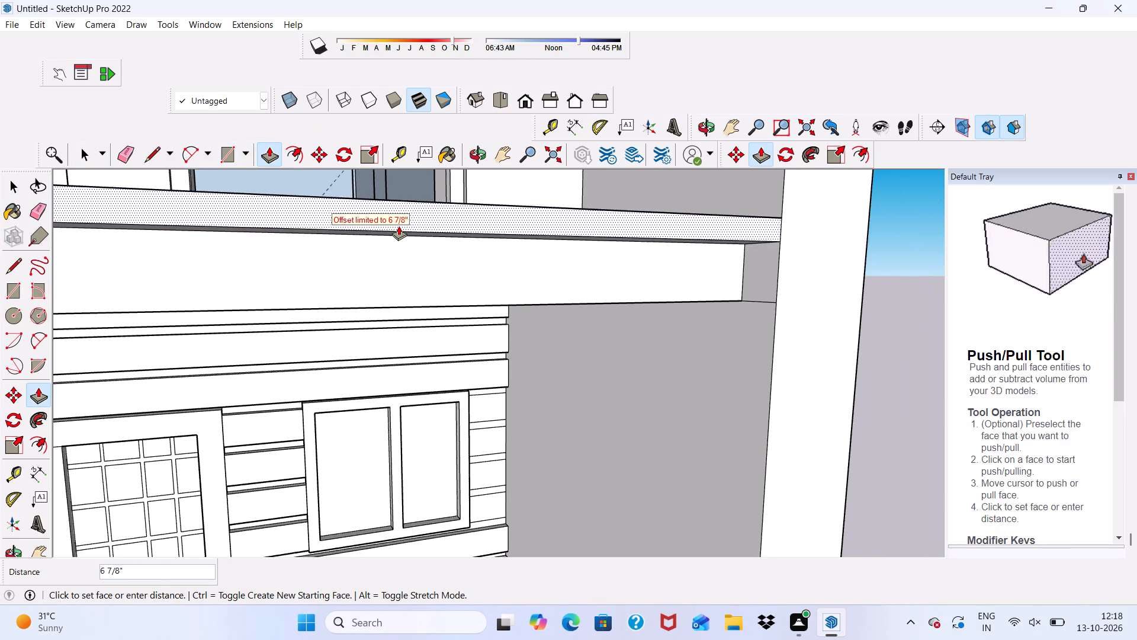
pyautogui.moveTo(400, 226); pyautogui.dragTo(352, 286, button='middle')
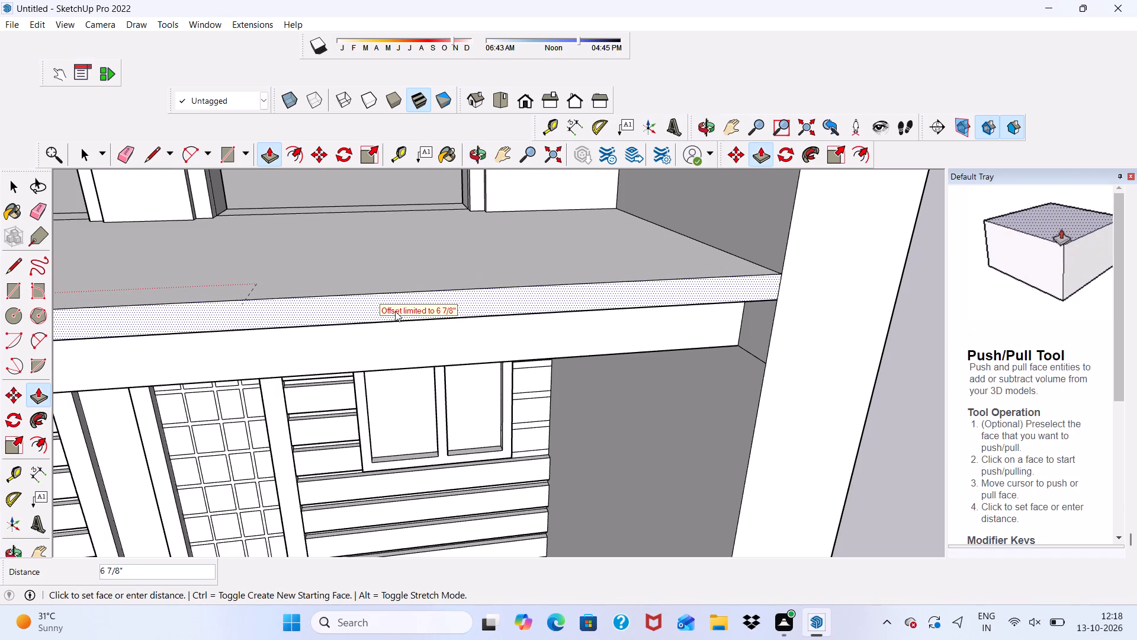
pyautogui.click(395, 311)
pyautogui.scroll(-5, 396, 270)
pyautogui.moveTo(491, 287); pyautogui.dragTo(739, 245, button='middle')
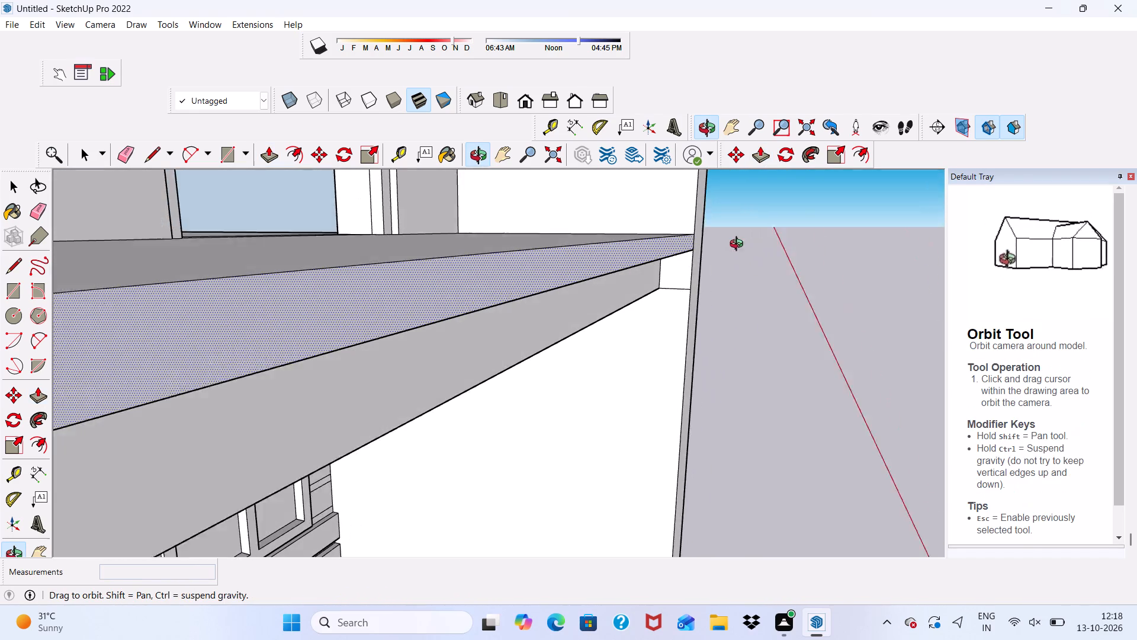
pyautogui.moveTo(739, 245); pyautogui.dragTo(737, 245, button='middle')
pyautogui.scroll(-4, 712, 254)
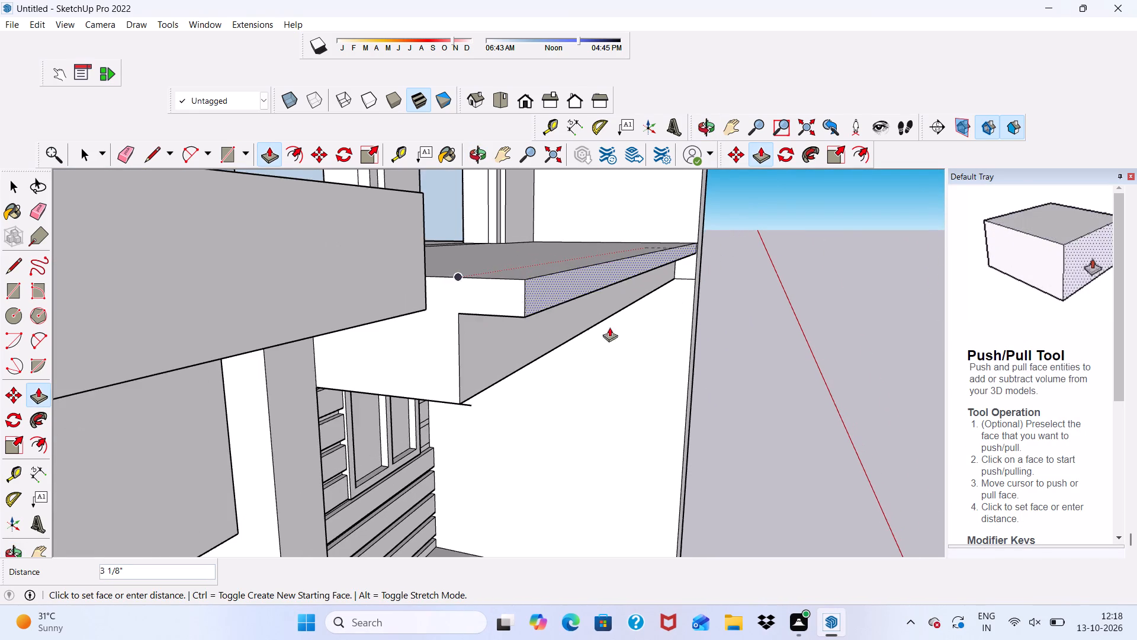
pyautogui.scroll(-1, 490, 341)
pyautogui.scroll(6, 700, 254)
pyautogui.click(699, 253)
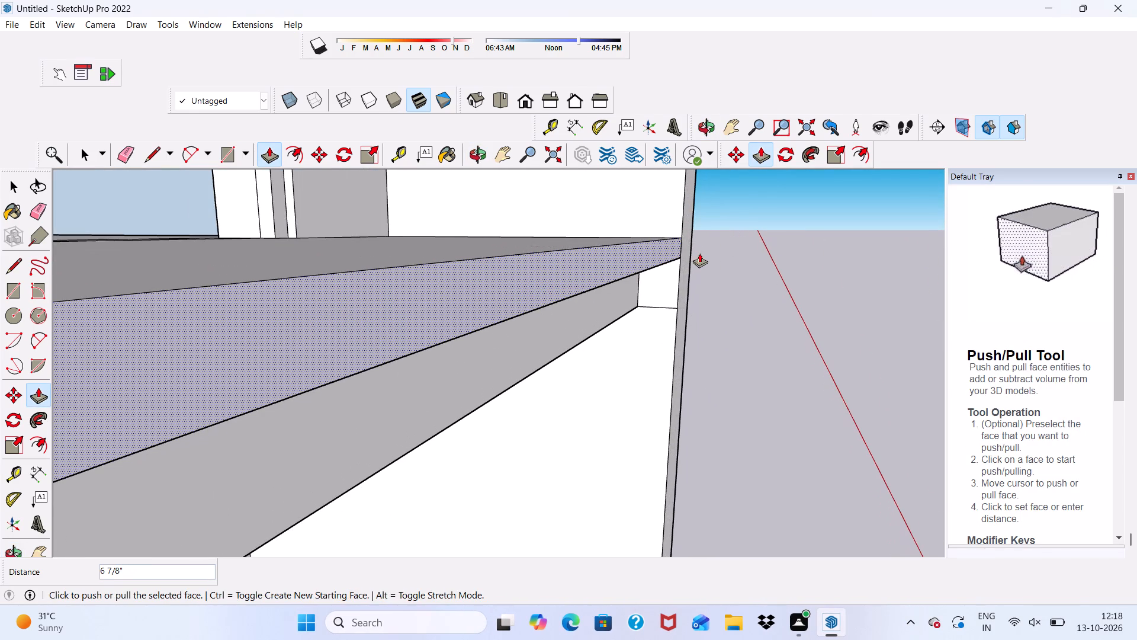
# Examine the projecting terrace ledge and the facade in the standard front view.
pyautogui.scroll(-4, 676, 263)
pyautogui.moveTo(618, 297); pyautogui.dragTo(683, 293, button='middle')
pyautogui.scroll(-8, 553, 220)
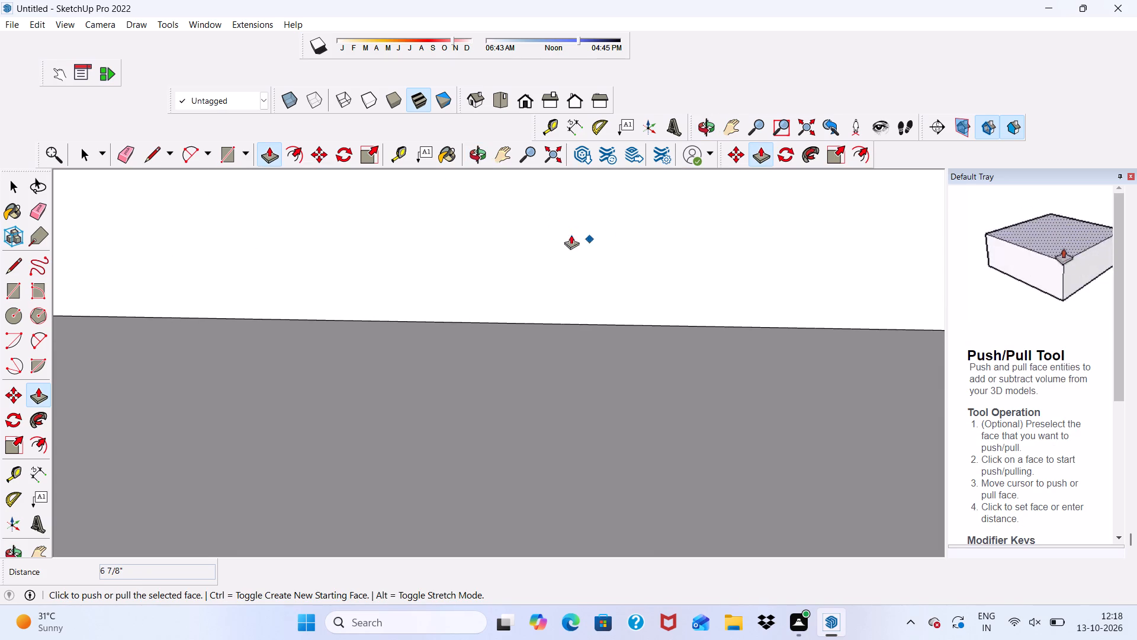
pyautogui.scroll(-1, 482, 197)
pyautogui.click(525, 105)
pyautogui.scroll(-14, 563, 199)
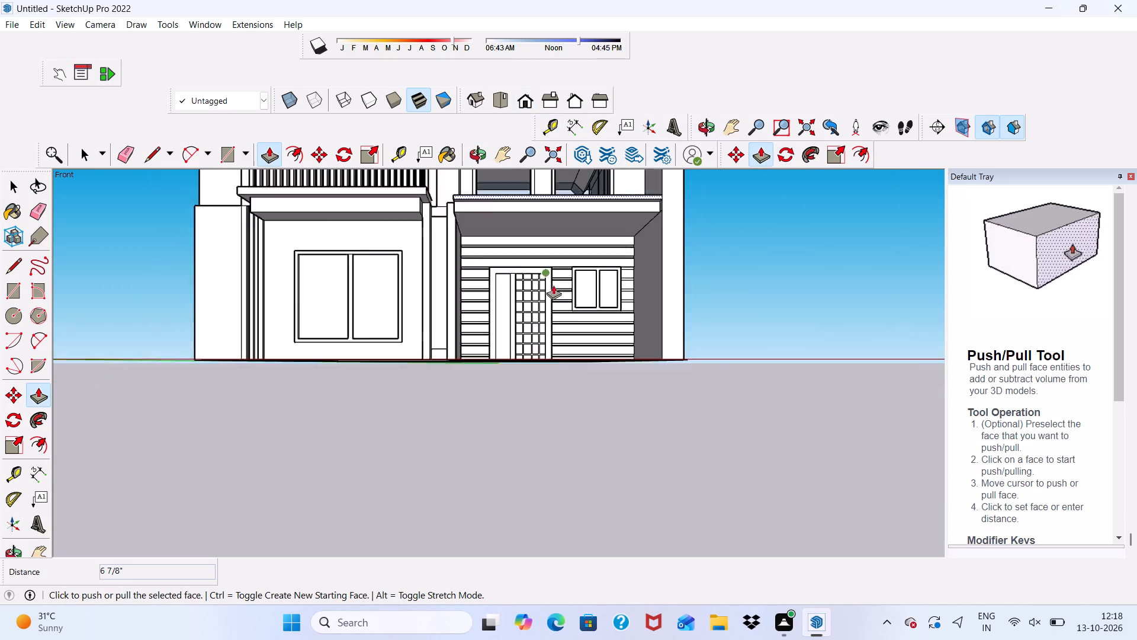
pyautogui.scroll(-2, 553, 285)
pyautogui.scroll(7, 482, 187)
pyautogui.scroll(-1, 482, 187)
pyautogui.scroll(6, 511, 232)
pyautogui.scroll(-6, 497, 203)
pyautogui.scroll(5, 505, 242)
pyautogui.press('space')
# Draw a rectangle about 1' 4 13/16" by 3 5/16" along the top of the terrace slab's end face, behind the ledge.
pyautogui.moveTo(528, 264); pyautogui.dragTo(625, 296, button='middle')
pyautogui.scroll(10, 568, 318)
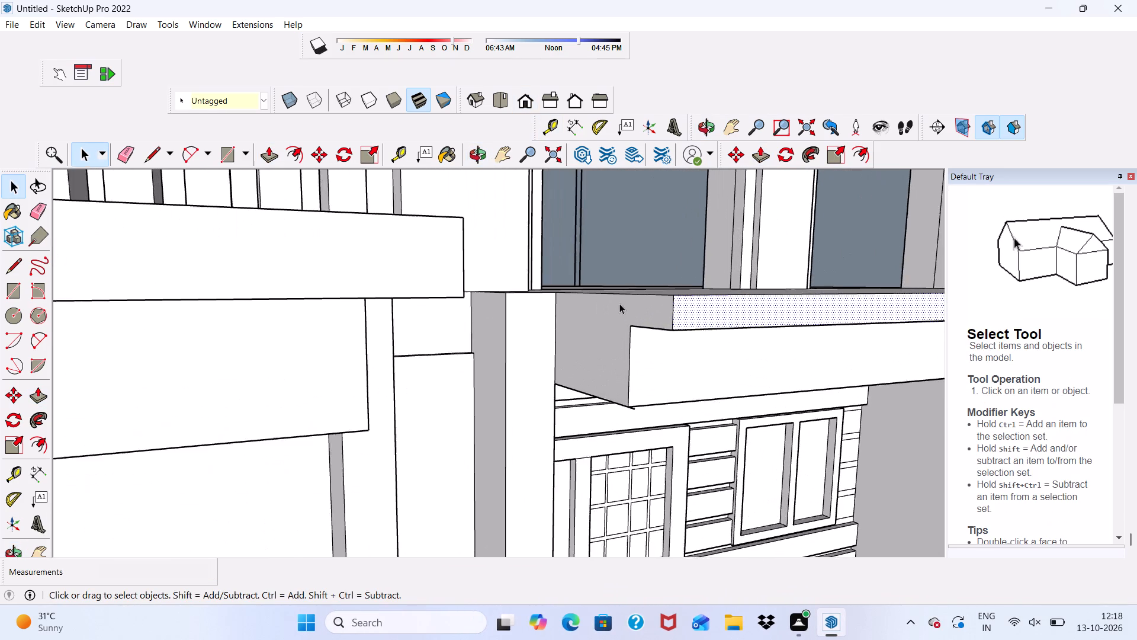
pyautogui.moveTo(219, 152); pyautogui.dragTo(227, 160)
pyautogui.click(634, 332)
pyautogui.scroll(4, 539, 283)
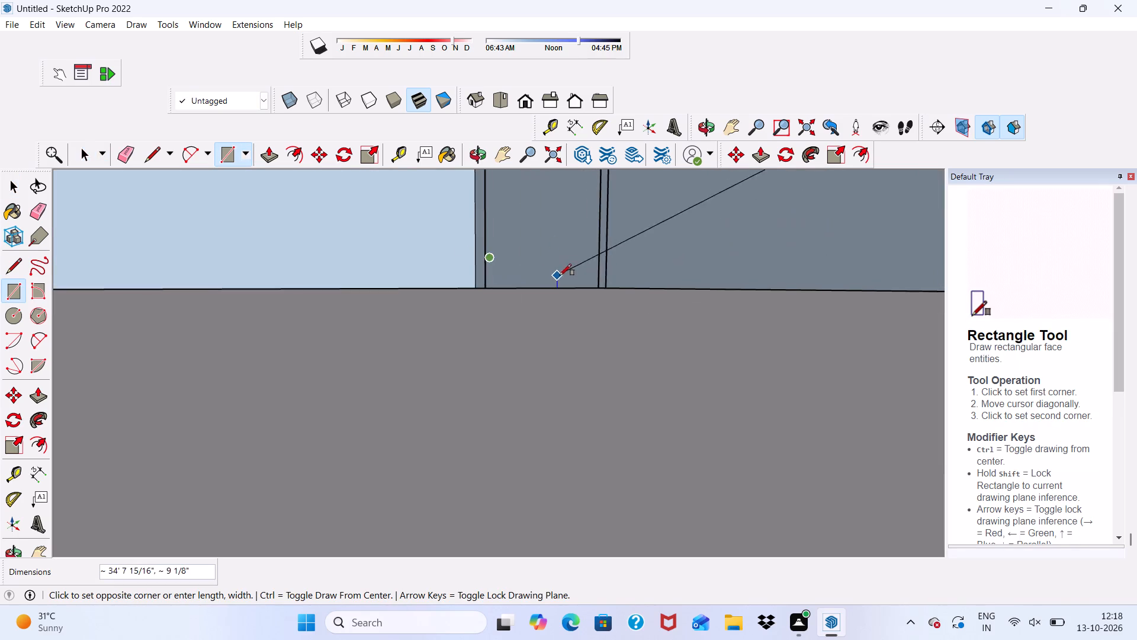
pyautogui.scroll(-11, 560, 276)
pyautogui.click(522, 98)
pyautogui.scroll(-5, 523, 244)
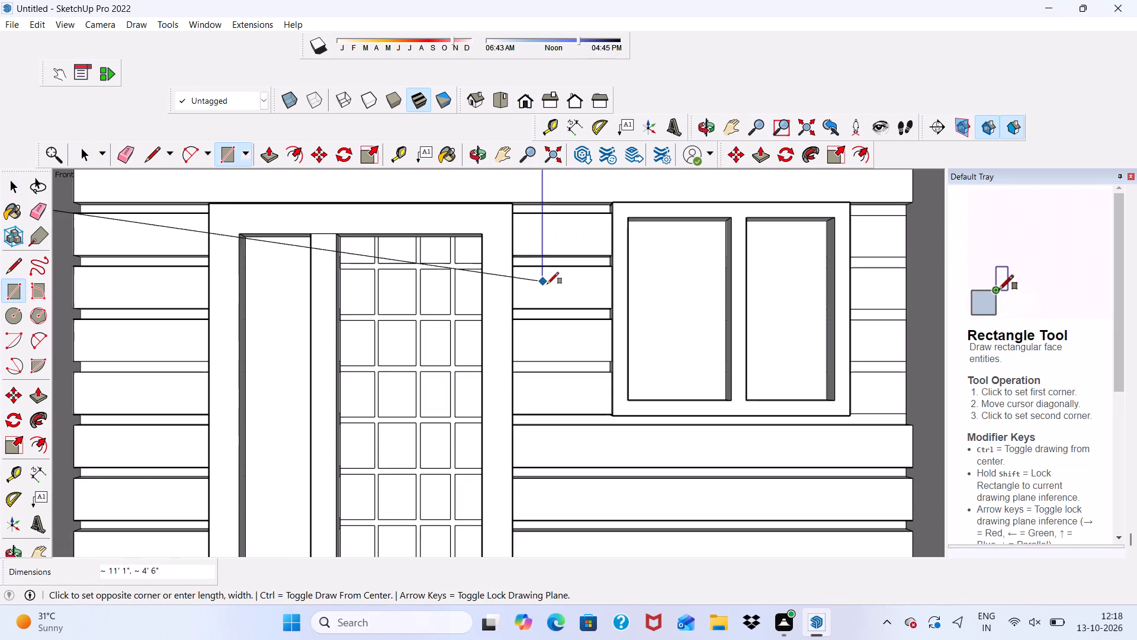
pyautogui.scroll(-19, 493, 271)
pyautogui.scroll(-2, 481, 213)
pyautogui.moveTo(441, 188); pyautogui.dragTo(510, 232, button='middle')
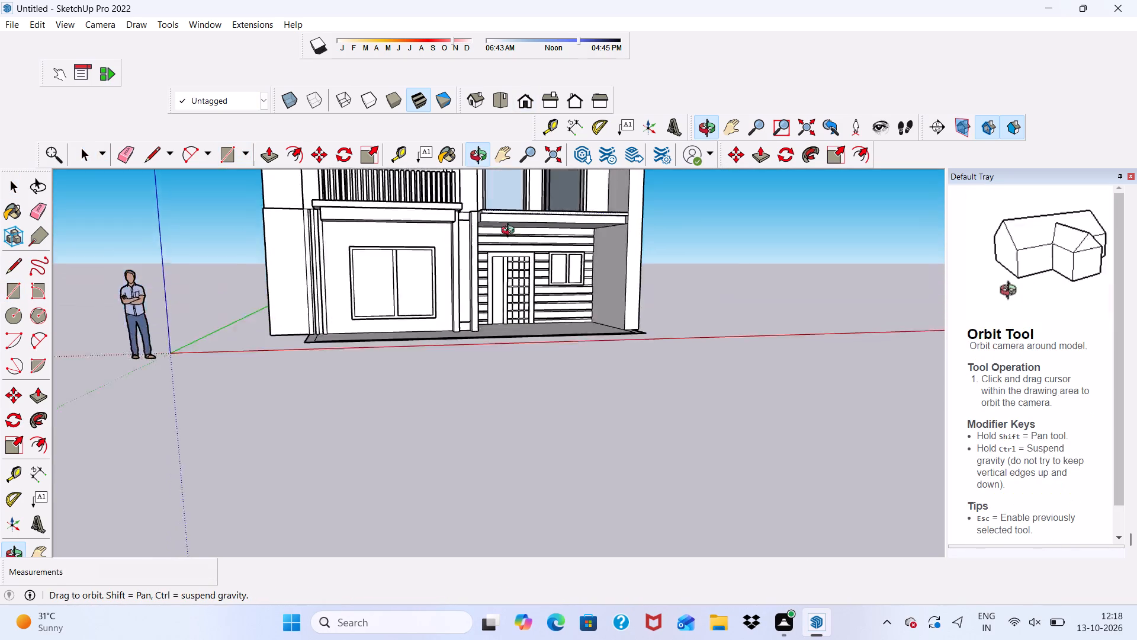
pyautogui.moveTo(510, 232); pyautogui.dragTo(617, 258, button='middle')
pyautogui.scroll(17, 540, 220)
pyautogui.scroll(-5, 483, 244)
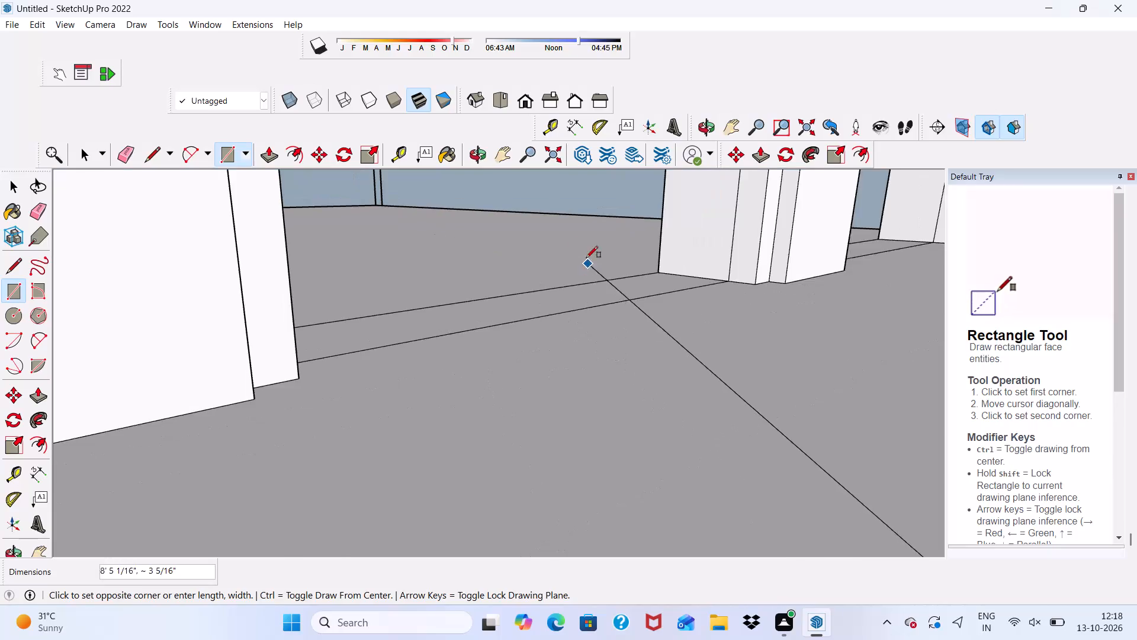
pyautogui.scroll(-11, 586, 258)
pyautogui.scroll(2, 497, 408)
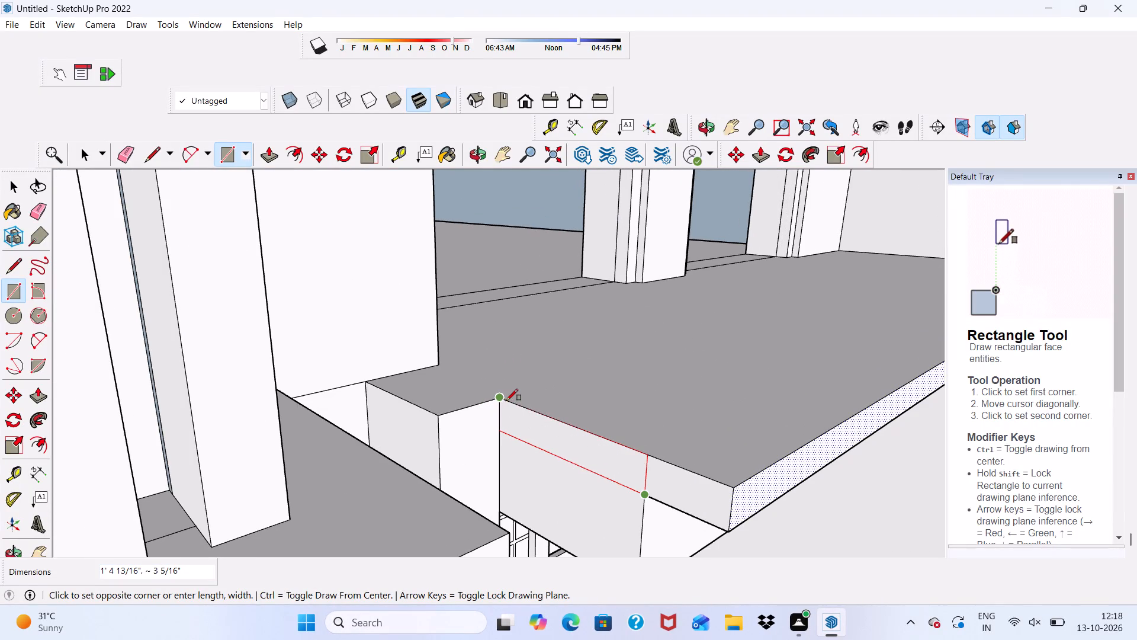
pyautogui.click(506, 401)
pyautogui.press('space')
# Pull the new strip on the slab's end face outward until it is flush with the adjoining slab edge beside the wall.
pyautogui.click(523, 416)
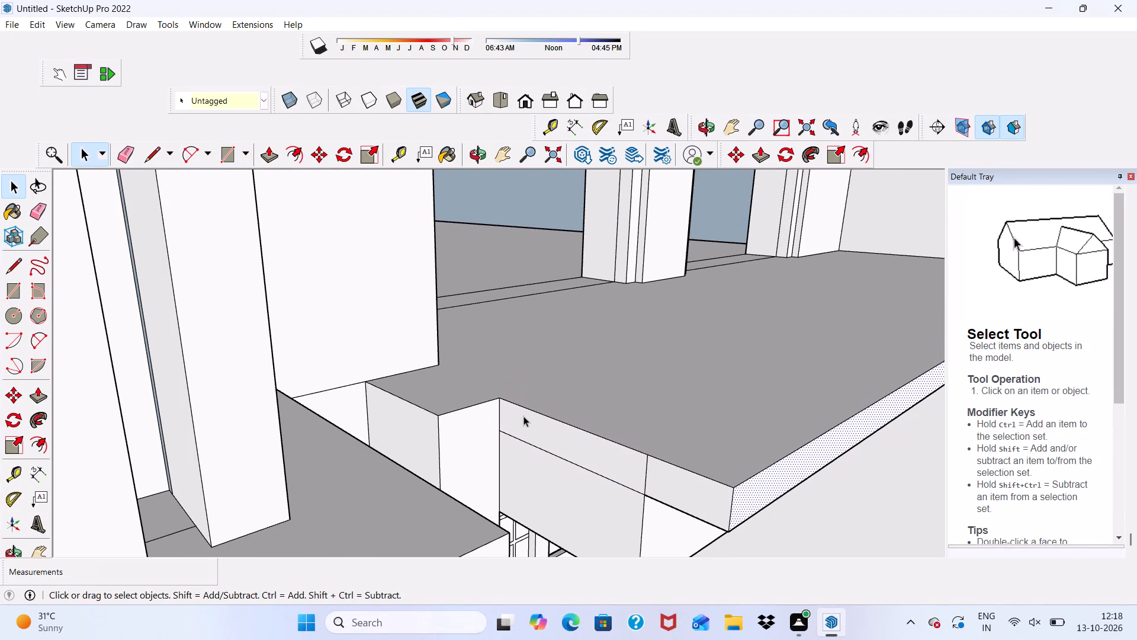
pyautogui.click(265, 160)
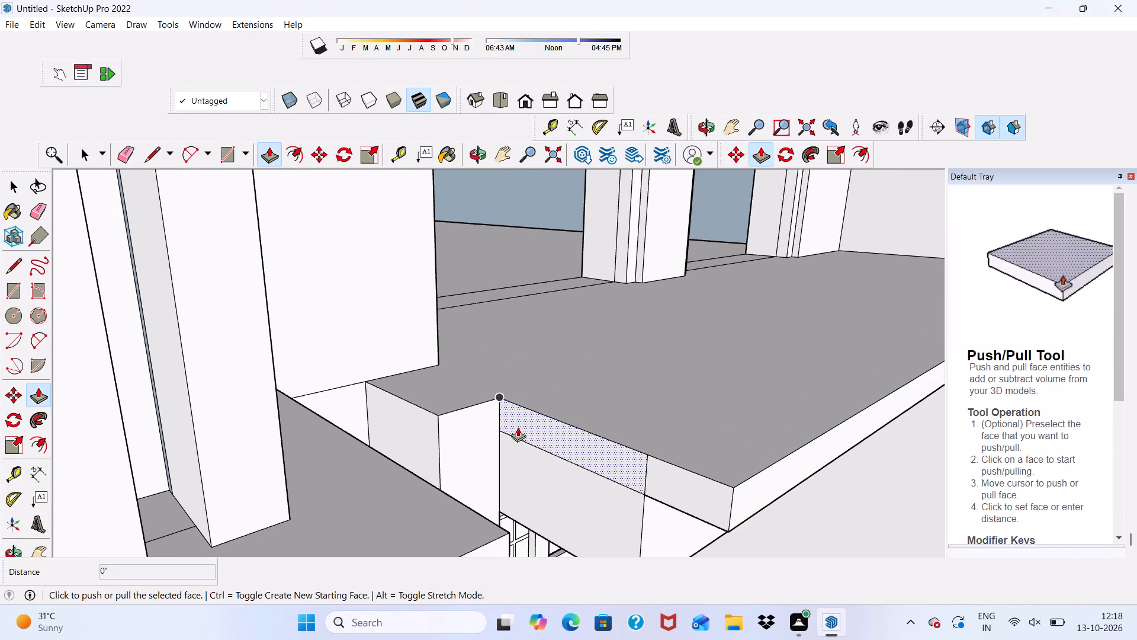
pyautogui.click(525, 421)
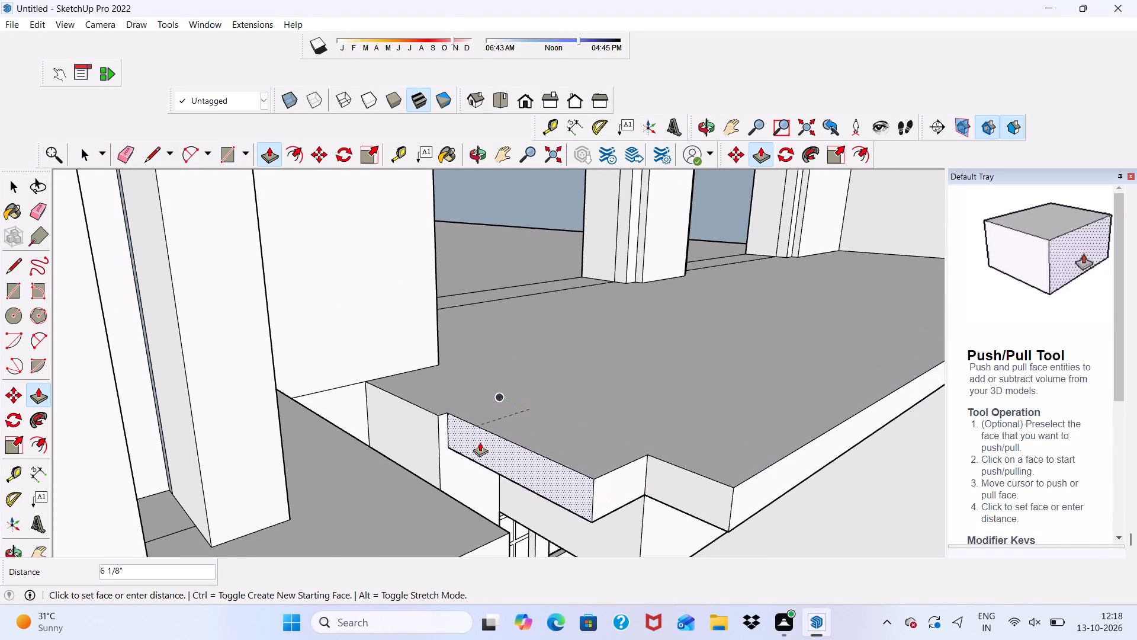
pyautogui.click(468, 440)
pyautogui.press('space')
# Pull the remaining end face of the front ledge out about 7 1/16" to line up with the extended side strip.
pyautogui.click(658, 479)
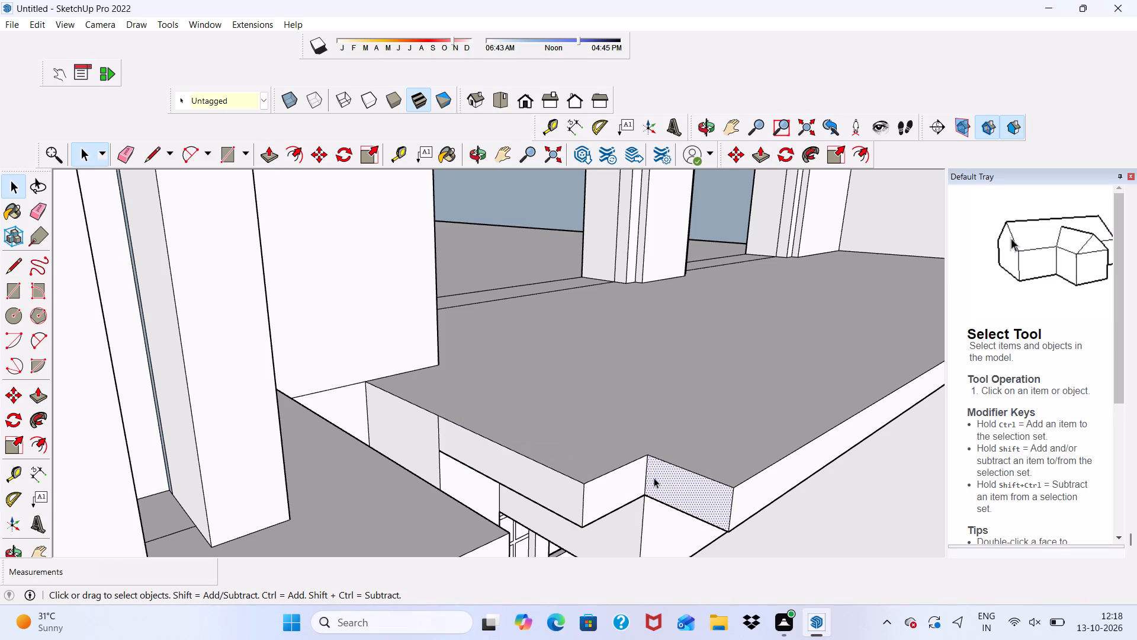
pyautogui.moveTo(266, 154); pyautogui.dragTo(271, 164)
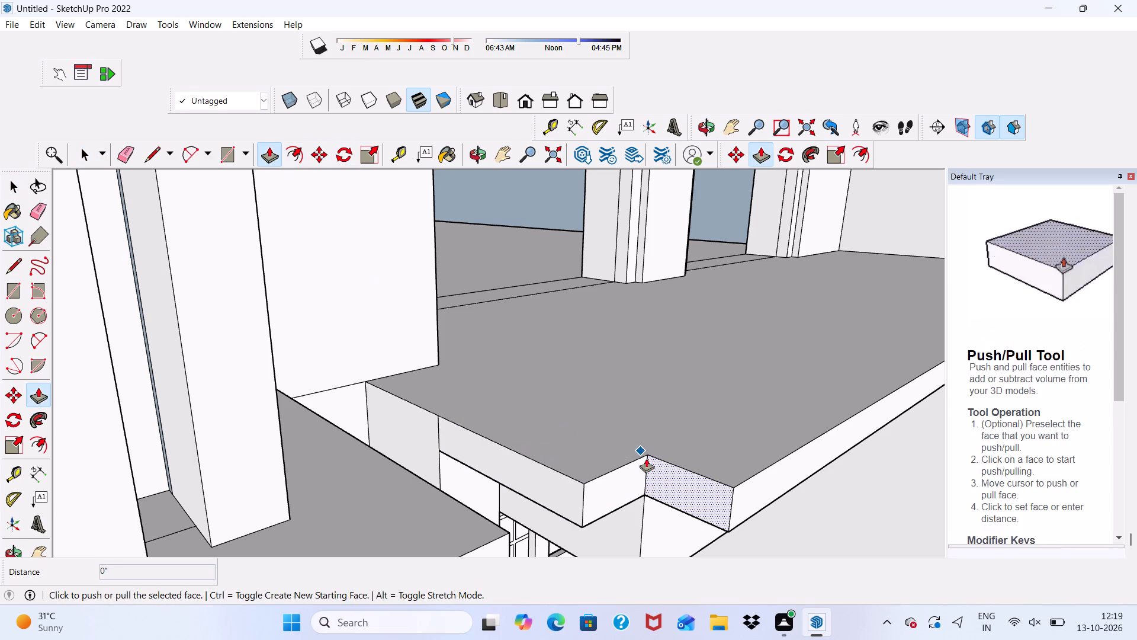
pyautogui.click(675, 477)
pyautogui.click(574, 485)
pyautogui.scroll(-5, 484, 370)
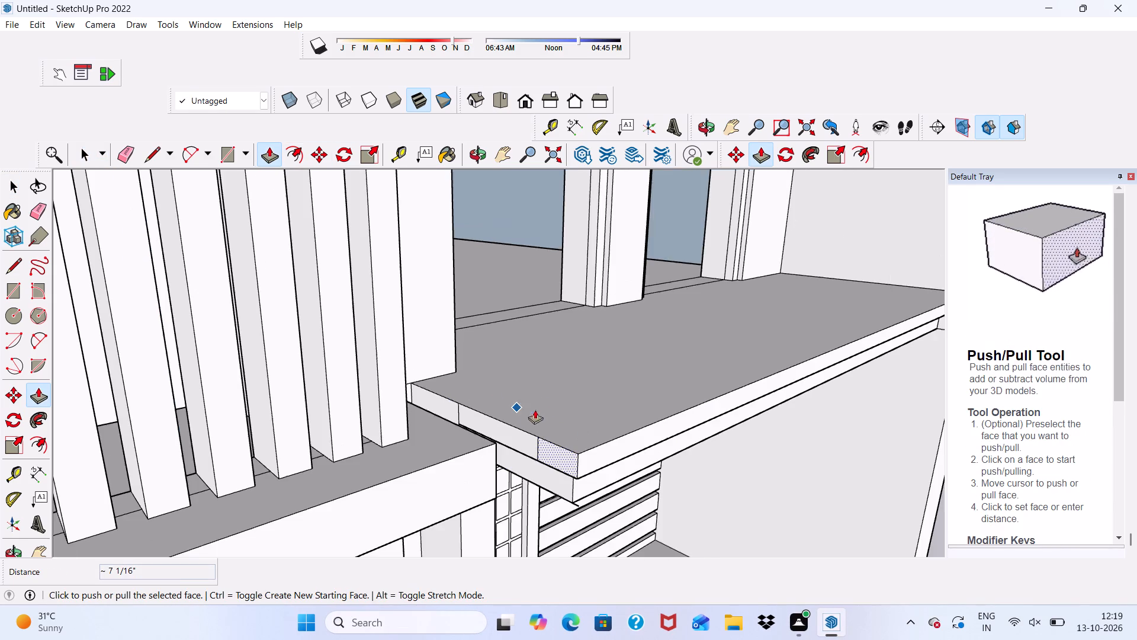
pyautogui.moveTo(550, 417); pyautogui.dragTo(381, 271, button='middle')
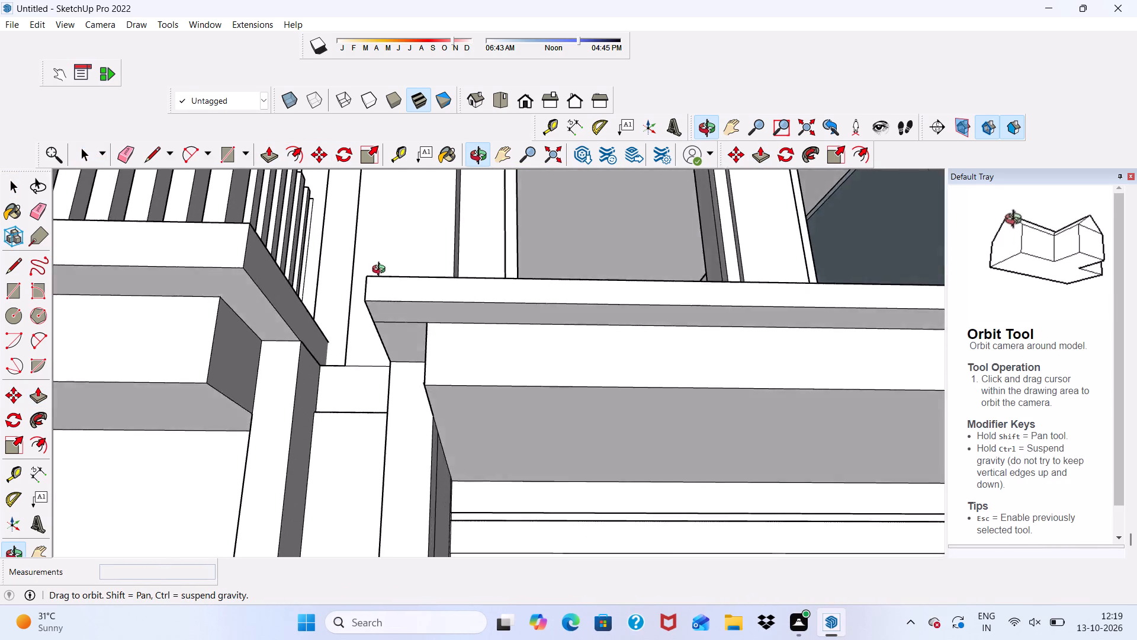
# Erase the leftover seam edges on the end face and underside of the projecting terrace ledge.
pyautogui.moveTo(381, 271); pyautogui.dragTo(454, 289, button='middle')
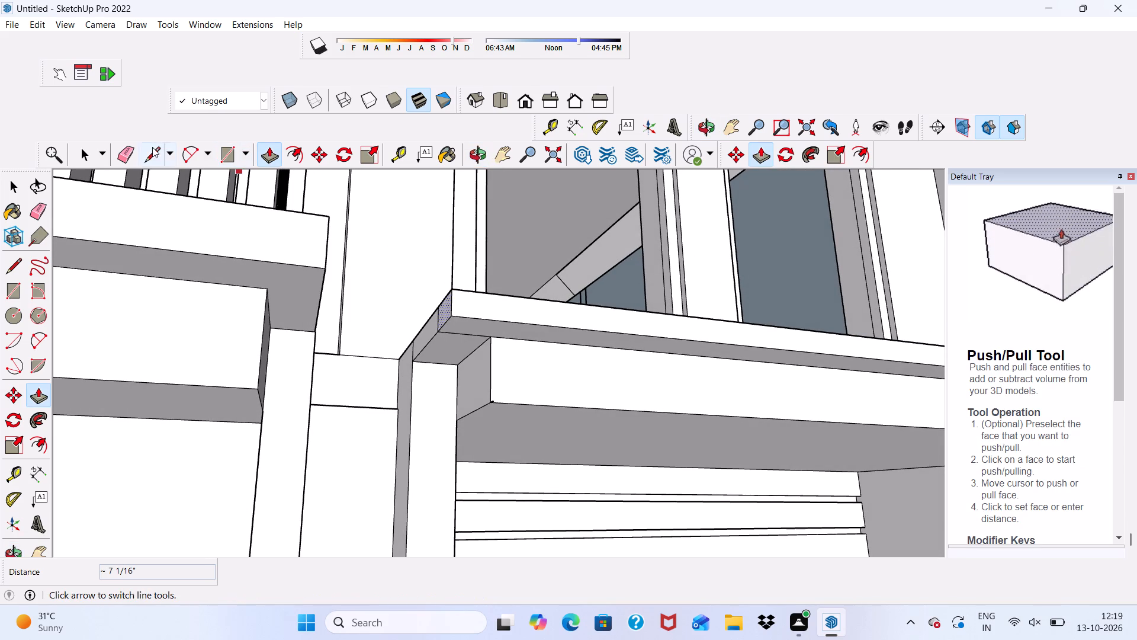
pyautogui.click(122, 153)
pyautogui.scroll(5, 499, 356)
pyautogui.scroll(1, 403, 260)
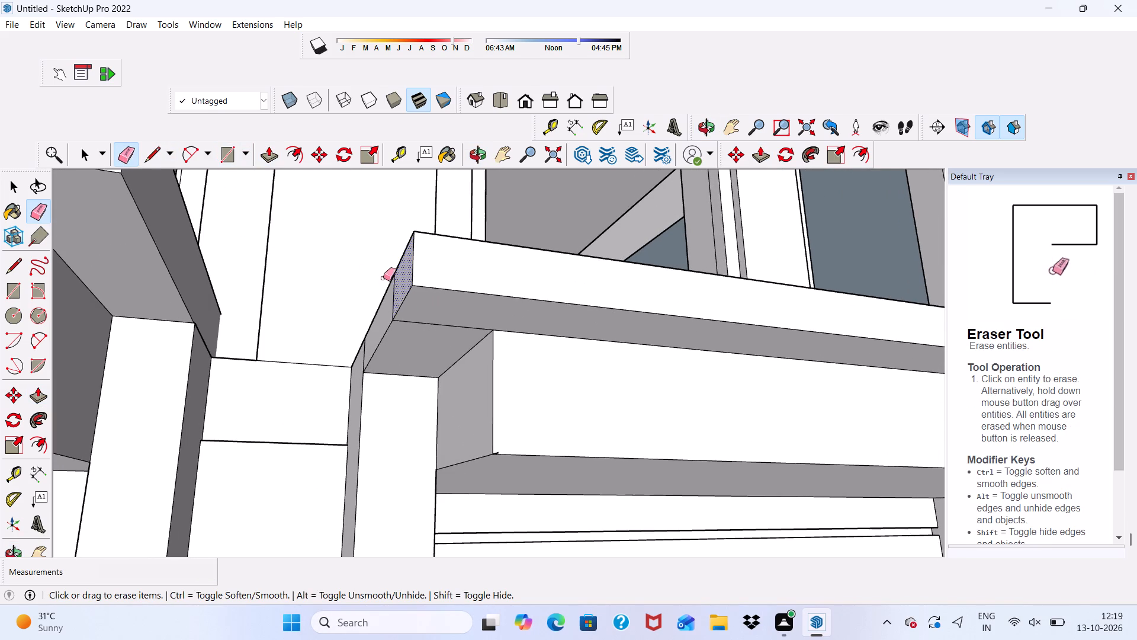
pyautogui.click(395, 286)
pyautogui.moveTo(448, 322); pyautogui.dragTo(410, 343)
pyautogui.scroll(4, 393, 341)
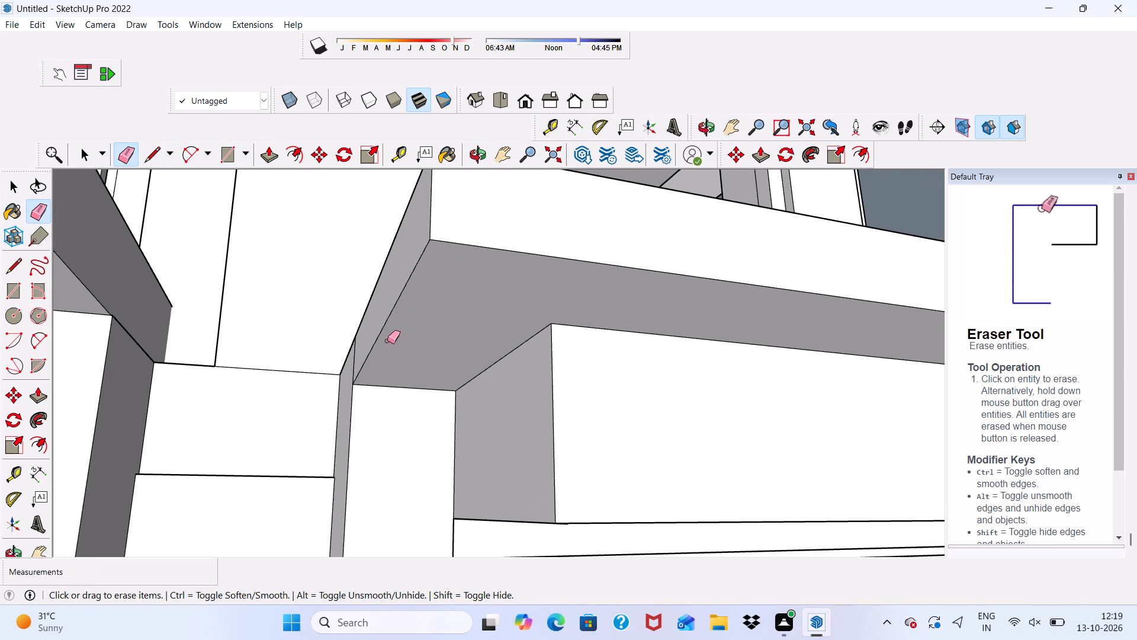
pyautogui.click(354, 356)
# Pull the terrace slab's top face up slightly to thicken the projecting ledge.
pyautogui.scroll(-8, 334, 330)
pyautogui.moveTo(481, 314); pyautogui.dragTo(327, 308, button='middle')
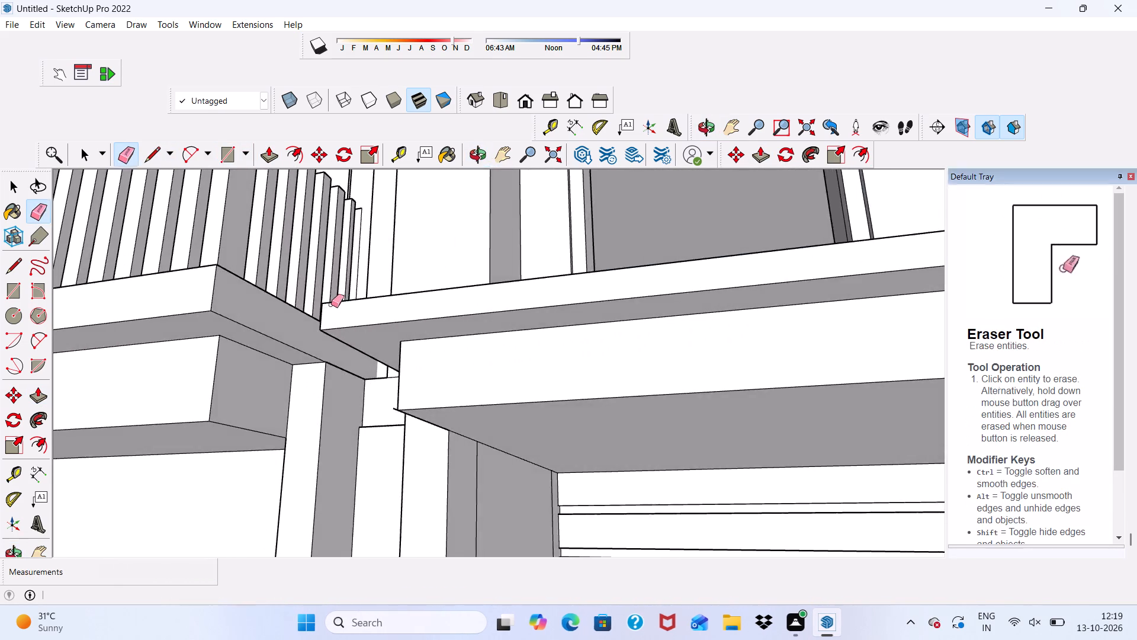
pyautogui.scroll(1, 332, 305)
pyautogui.scroll(-15, 333, 302)
pyautogui.moveTo(592, 305); pyautogui.dragTo(692, 329, button='middle')
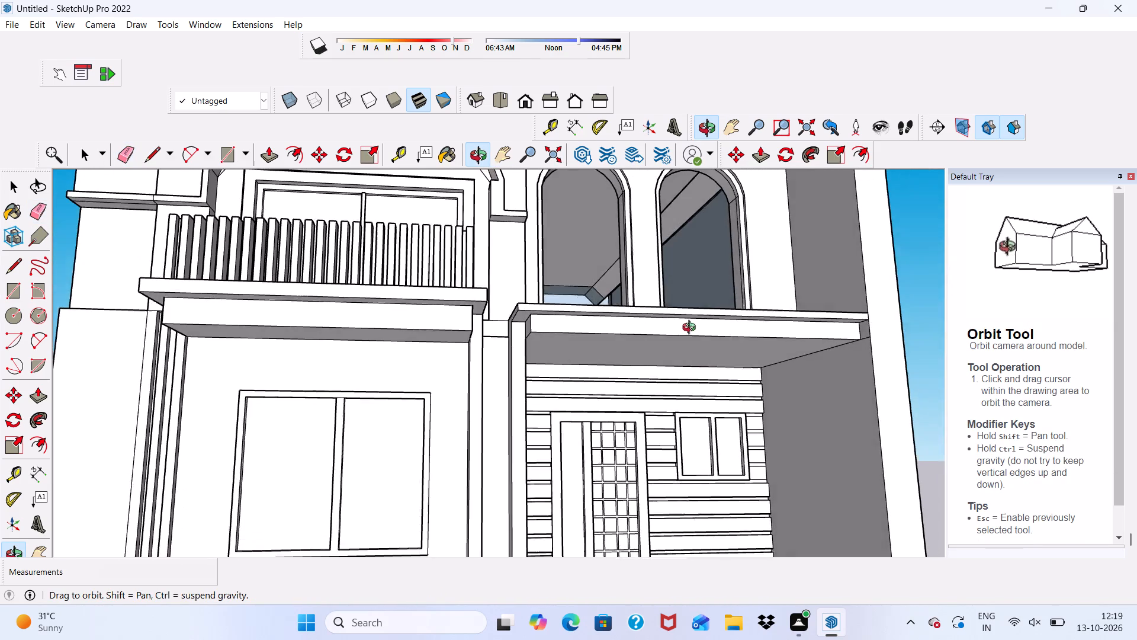
pyautogui.moveTo(692, 329); pyautogui.dragTo(705, 331, button='middle')
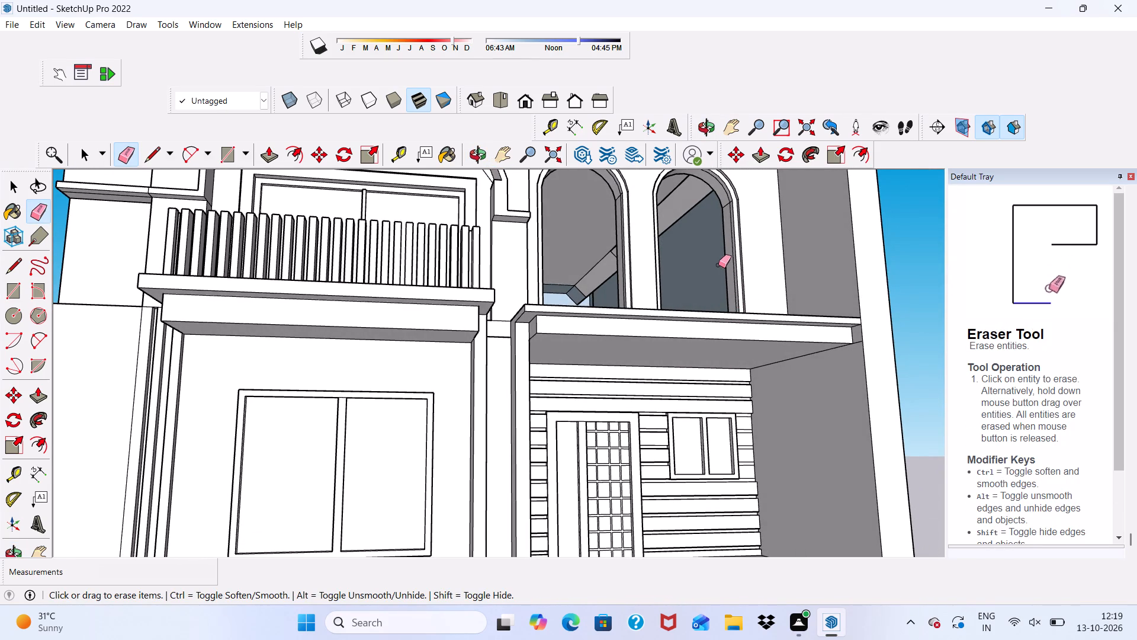
pyautogui.press('space')
pyautogui.scroll(5, 717, 263)
pyautogui.scroll(-3, 720, 289)
pyautogui.moveTo(684, 355); pyautogui.dragTo(661, 431, button='middle')
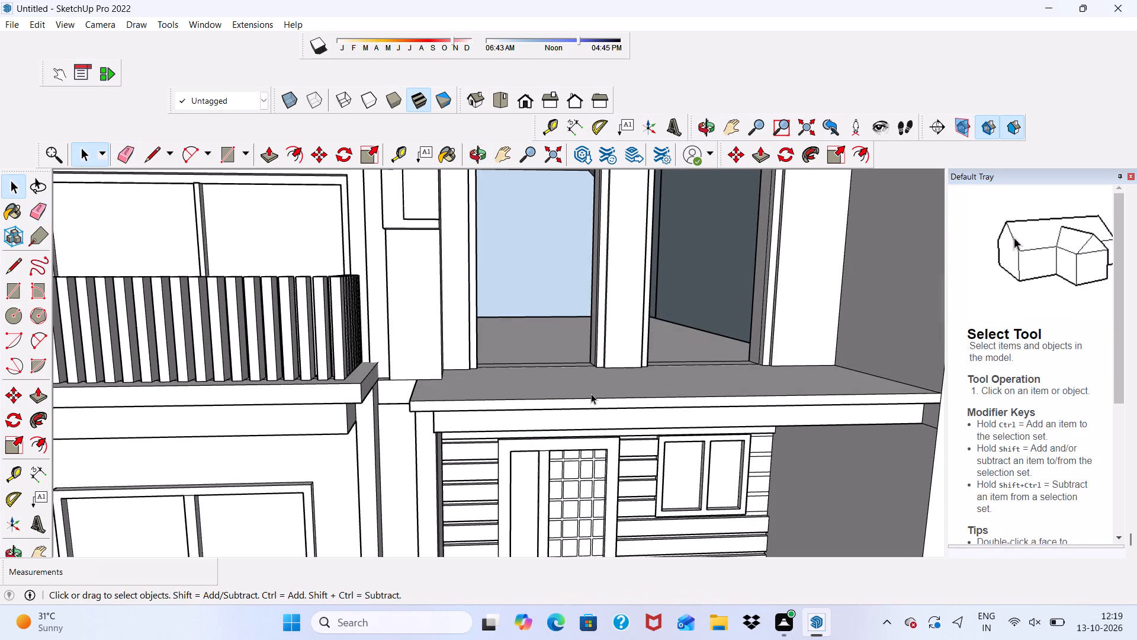
pyautogui.click(591, 393)
pyautogui.click(271, 149)
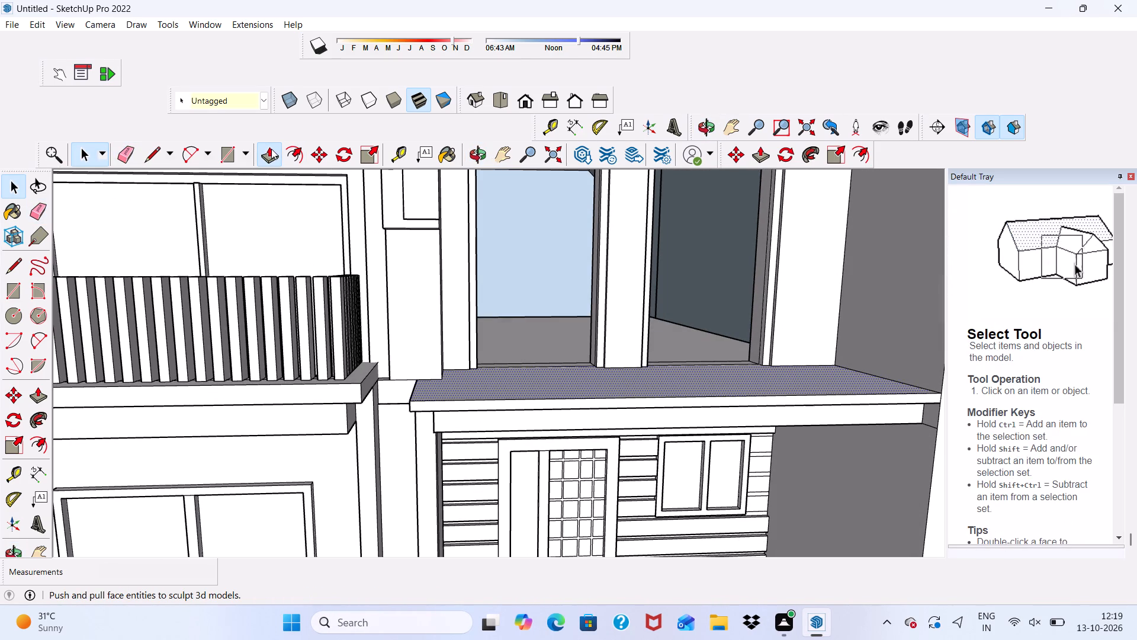
pyautogui.moveTo(454, 376); pyautogui.dragTo(457, 369)
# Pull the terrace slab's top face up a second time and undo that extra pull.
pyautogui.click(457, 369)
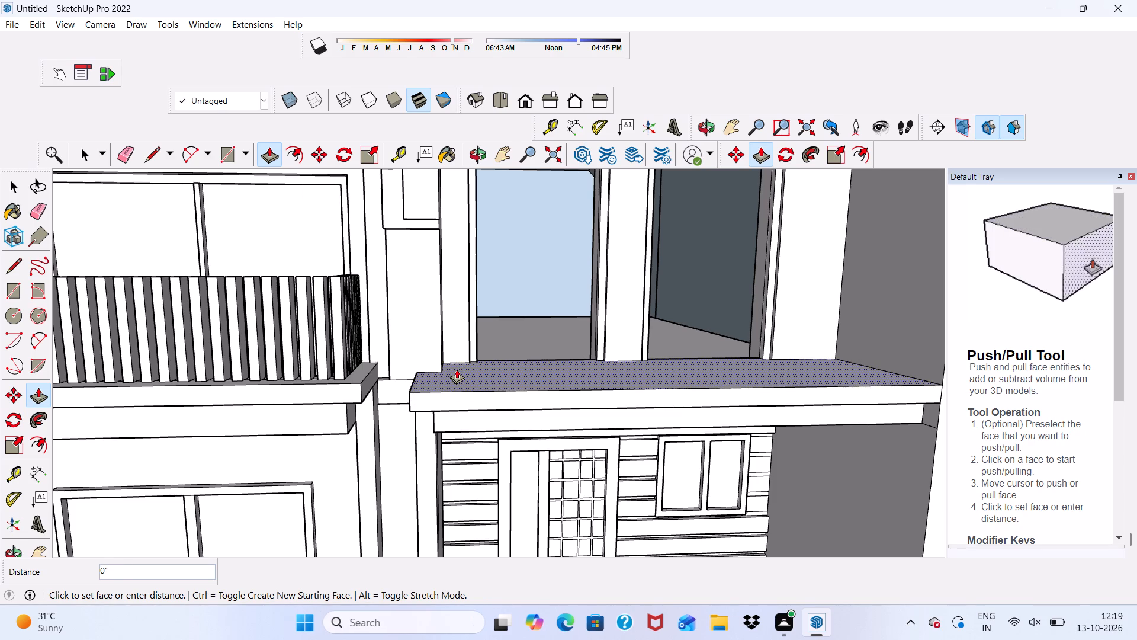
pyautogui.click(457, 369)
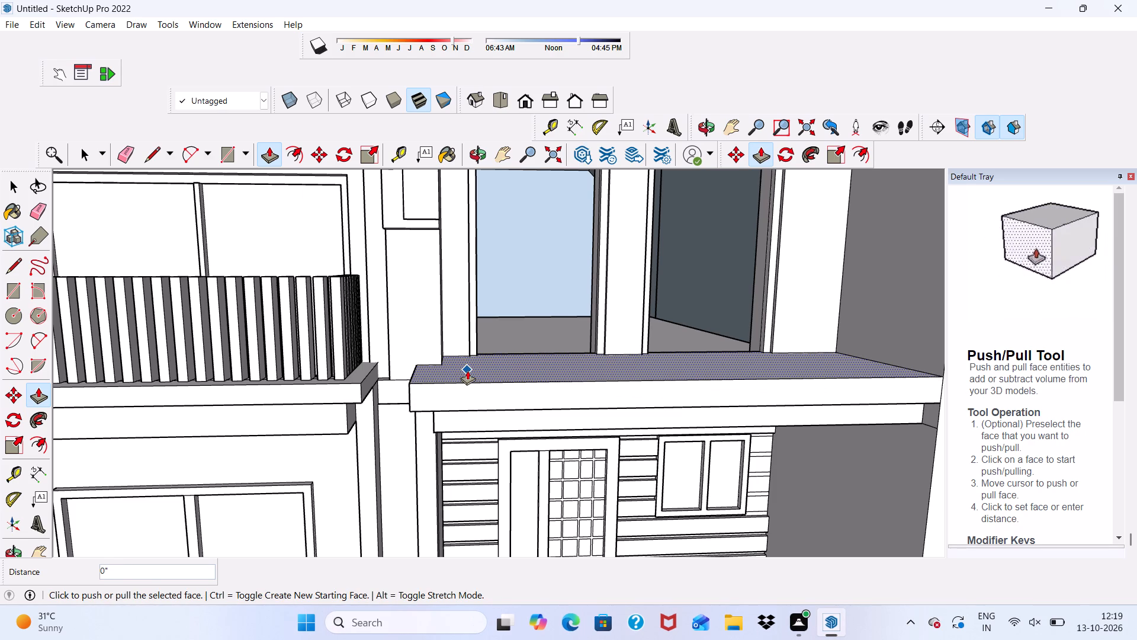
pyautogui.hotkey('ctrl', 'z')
# Draw a thin rectangle about 1 3/8" by 13' 11 3/16" across the front face of the beam under the terrace ledge.
pyautogui.scroll(4, 466, 376)
pyautogui.scroll(-3, 465, 372)
pyautogui.moveTo(474, 376); pyautogui.dragTo(454, 274, button='middle')
pyautogui.scroll(1, 474, 376)
pyautogui.scroll(-1, 476, 336)
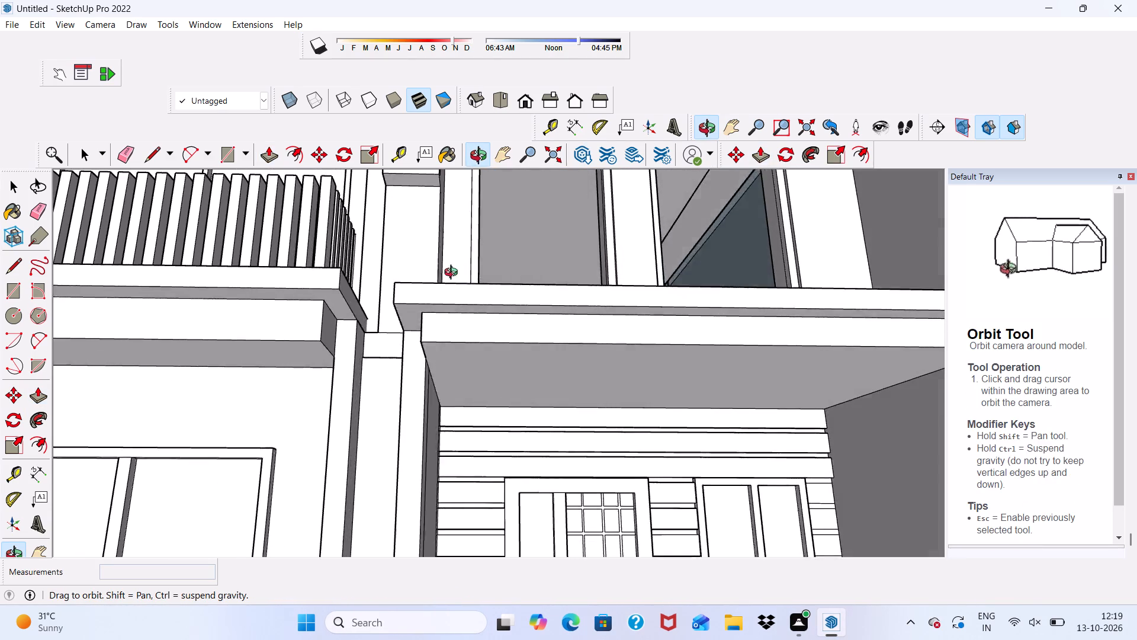
pyautogui.moveTo(454, 274); pyautogui.dragTo(436, 280, button='middle')
pyautogui.press('space')
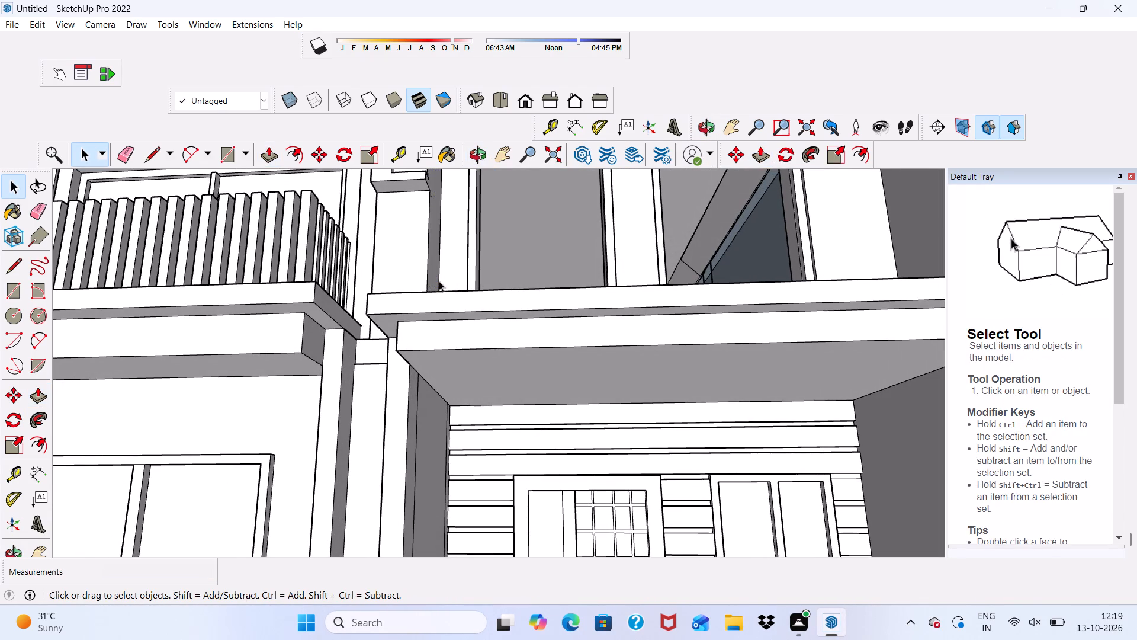
pyautogui.scroll(3, 449, 268)
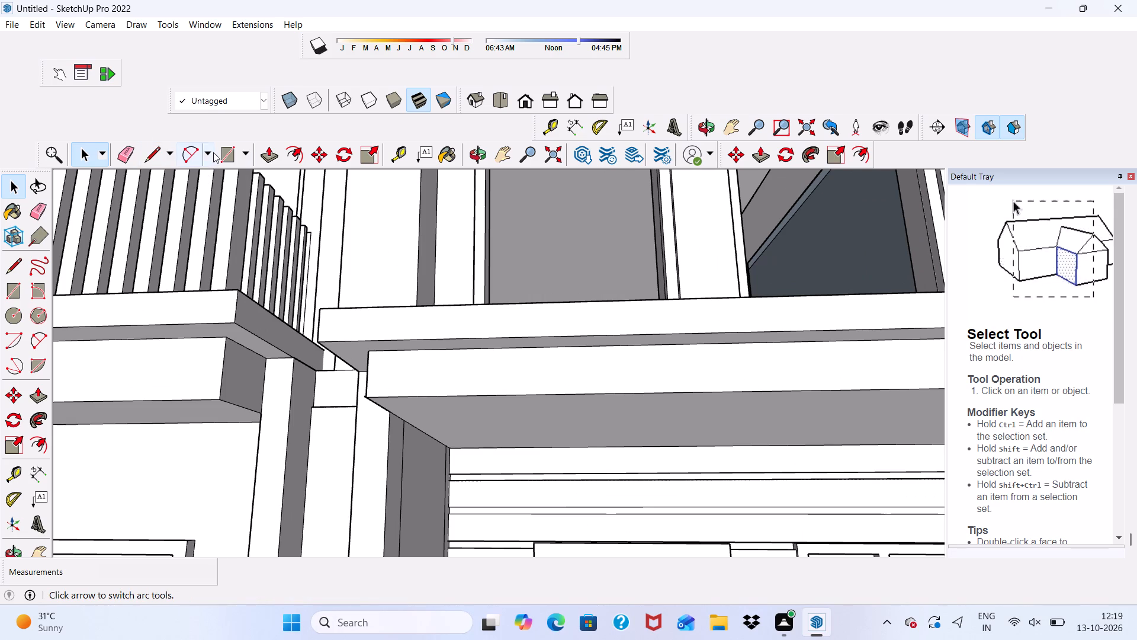
pyautogui.moveTo(221, 151); pyautogui.dragTo(232, 161)
pyautogui.scroll(4, 386, 395)
pyautogui.scroll(2, 354, 354)
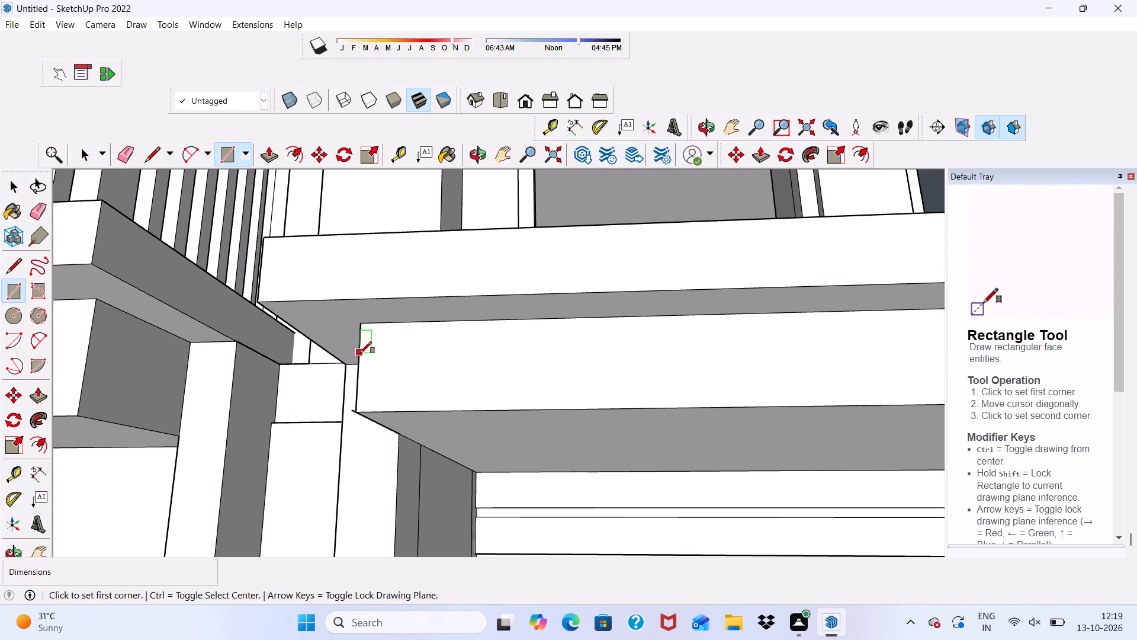
pyautogui.click(360, 353)
pyautogui.scroll(-12, 296, 350)
pyautogui.scroll(5, 766, 324)
pyautogui.scroll(-1, 820, 329)
pyautogui.scroll(2, 802, 348)
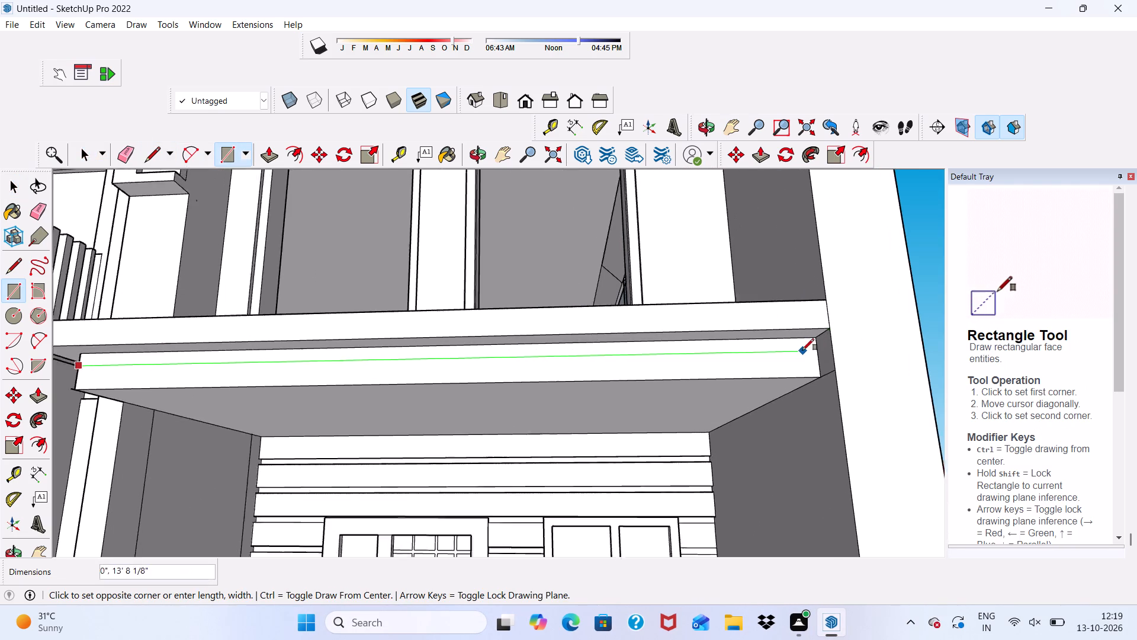
pyautogui.scroll(7, 802, 350)
pyautogui.click(824, 362)
pyautogui.scroll(-12, 718, 287)
pyautogui.scroll(-5, 370, 271)
pyautogui.scroll(1, 698, 316)
pyautogui.scroll(-3, 601, 287)
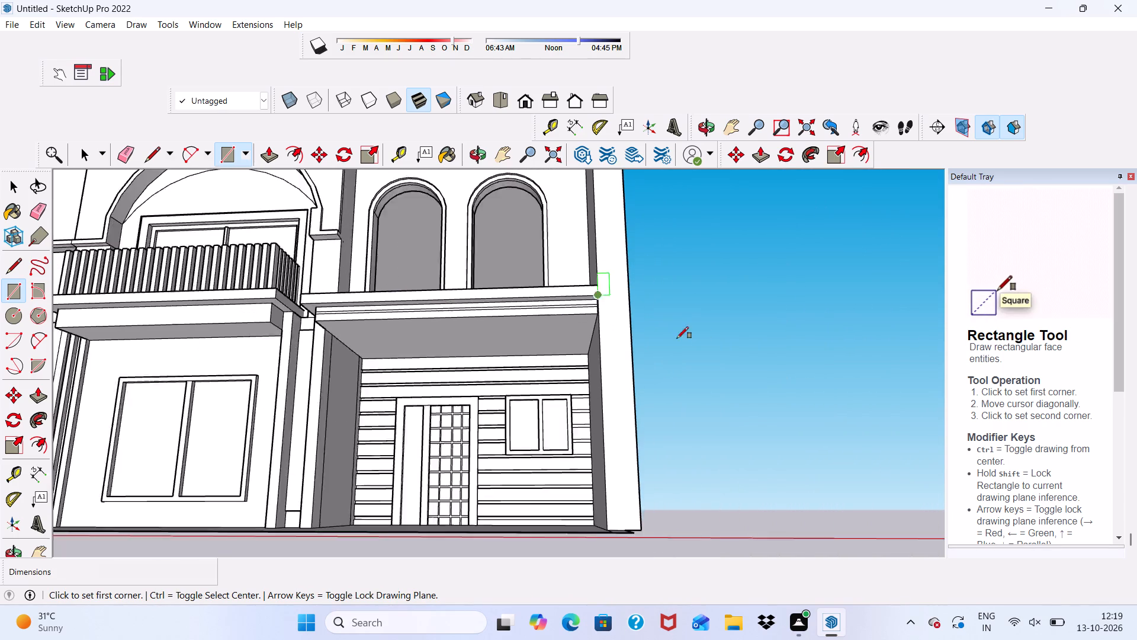
# Draw a thin rectangle about 1 1/2" by 11' 5 3/4" across the front face of the beam under the slatted balcony.
pyautogui.scroll(-7, 677, 338)
pyautogui.scroll(16, 235, 310)
pyautogui.moveTo(235, 318); pyautogui.dragTo(245, 316)
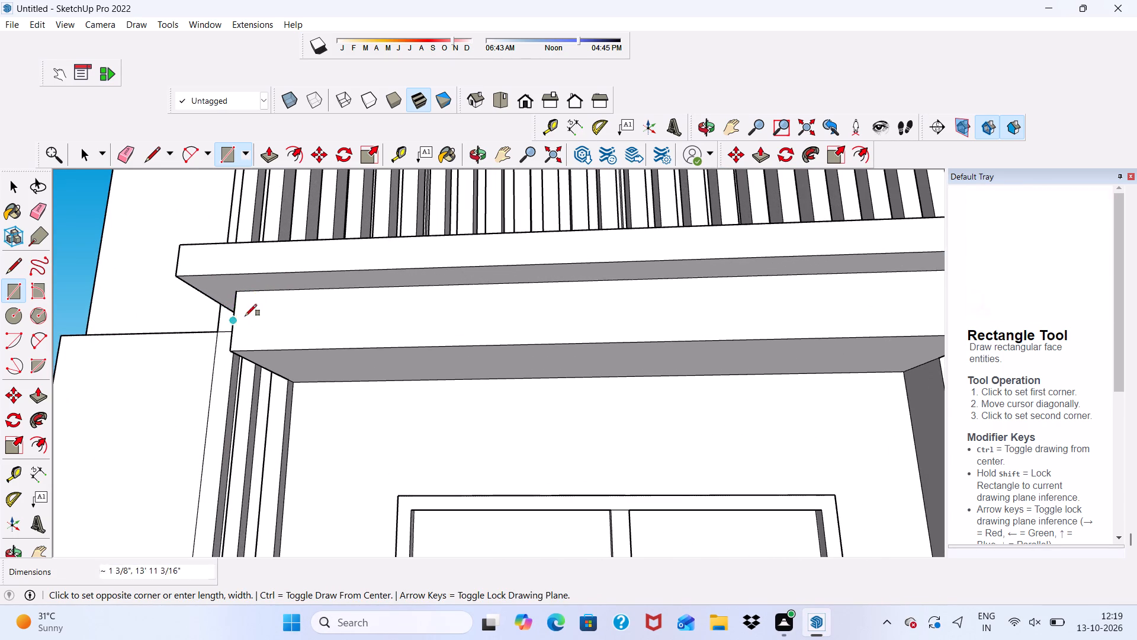
pyautogui.moveTo(245, 316); pyautogui.dragTo(242, 318)
pyautogui.scroll(-11, 327, 319)
pyautogui.scroll(14, 650, 317)
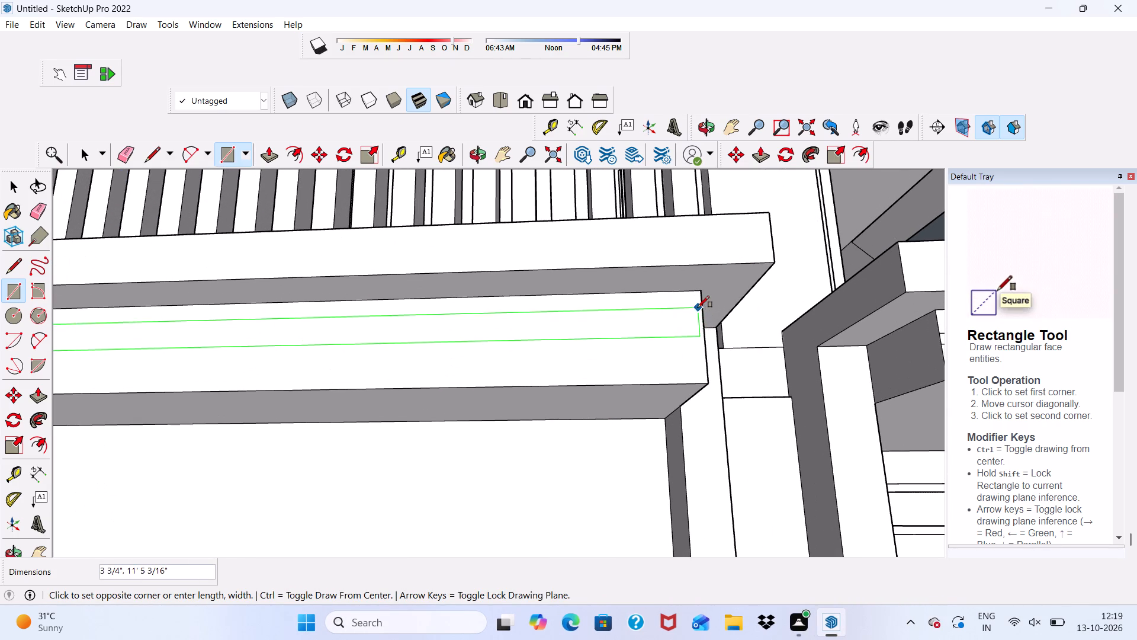
pyautogui.click(703, 325)
pyautogui.scroll(-2, 597, 287)
pyautogui.press('space')
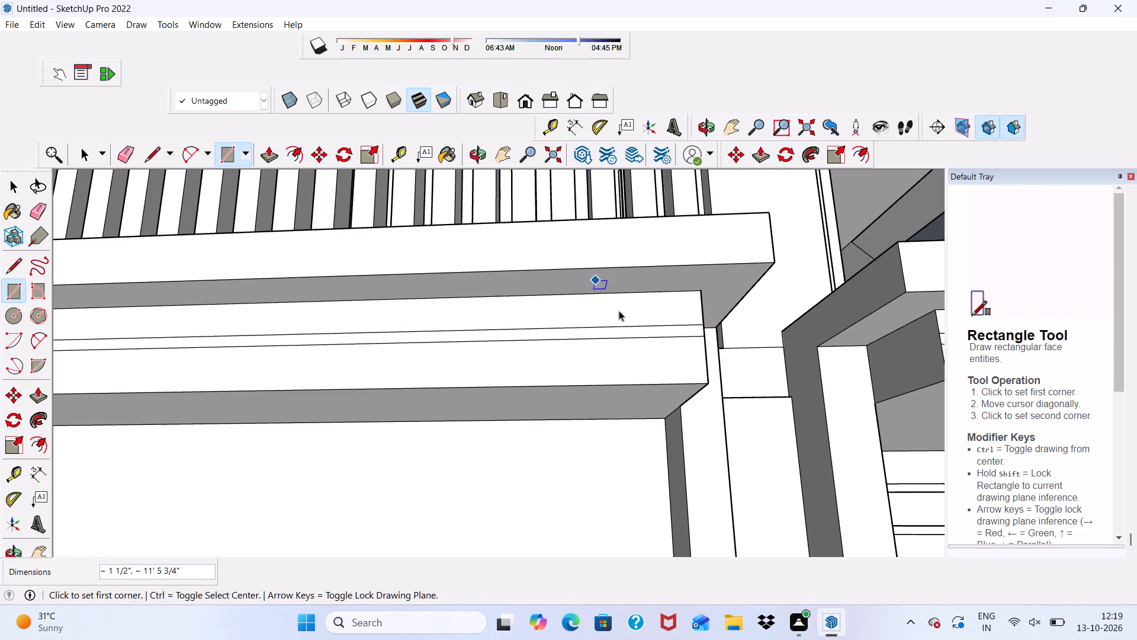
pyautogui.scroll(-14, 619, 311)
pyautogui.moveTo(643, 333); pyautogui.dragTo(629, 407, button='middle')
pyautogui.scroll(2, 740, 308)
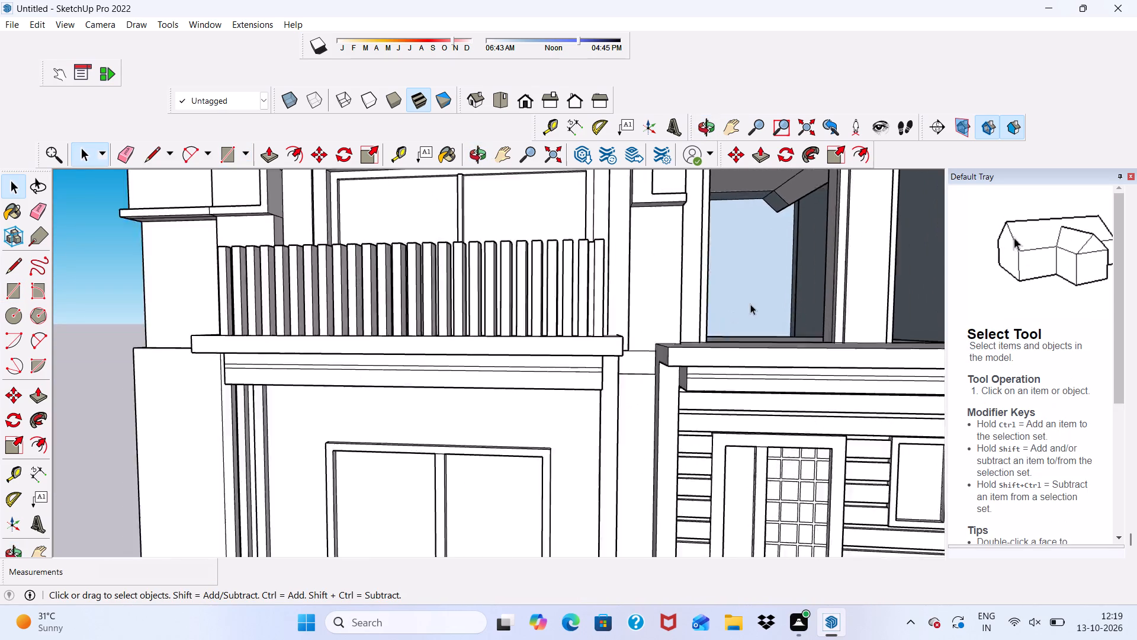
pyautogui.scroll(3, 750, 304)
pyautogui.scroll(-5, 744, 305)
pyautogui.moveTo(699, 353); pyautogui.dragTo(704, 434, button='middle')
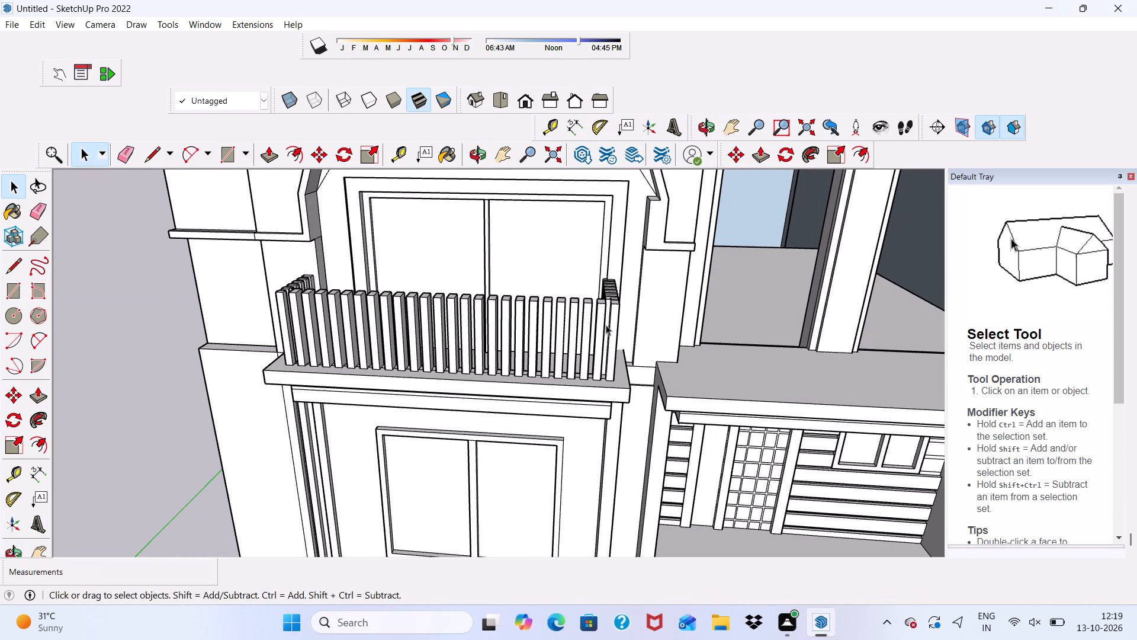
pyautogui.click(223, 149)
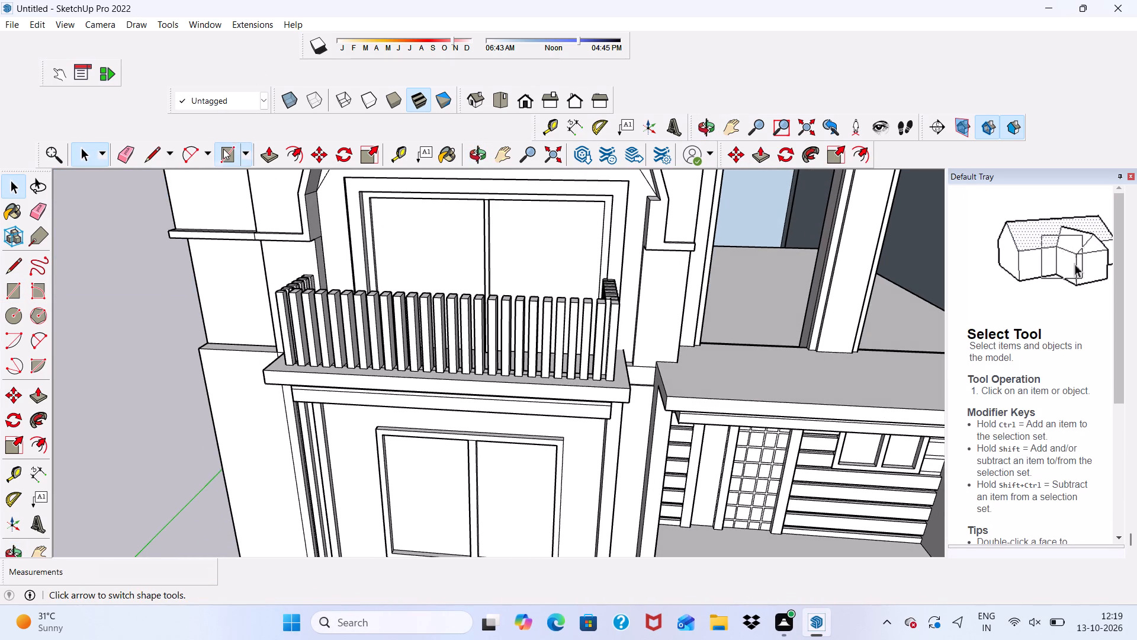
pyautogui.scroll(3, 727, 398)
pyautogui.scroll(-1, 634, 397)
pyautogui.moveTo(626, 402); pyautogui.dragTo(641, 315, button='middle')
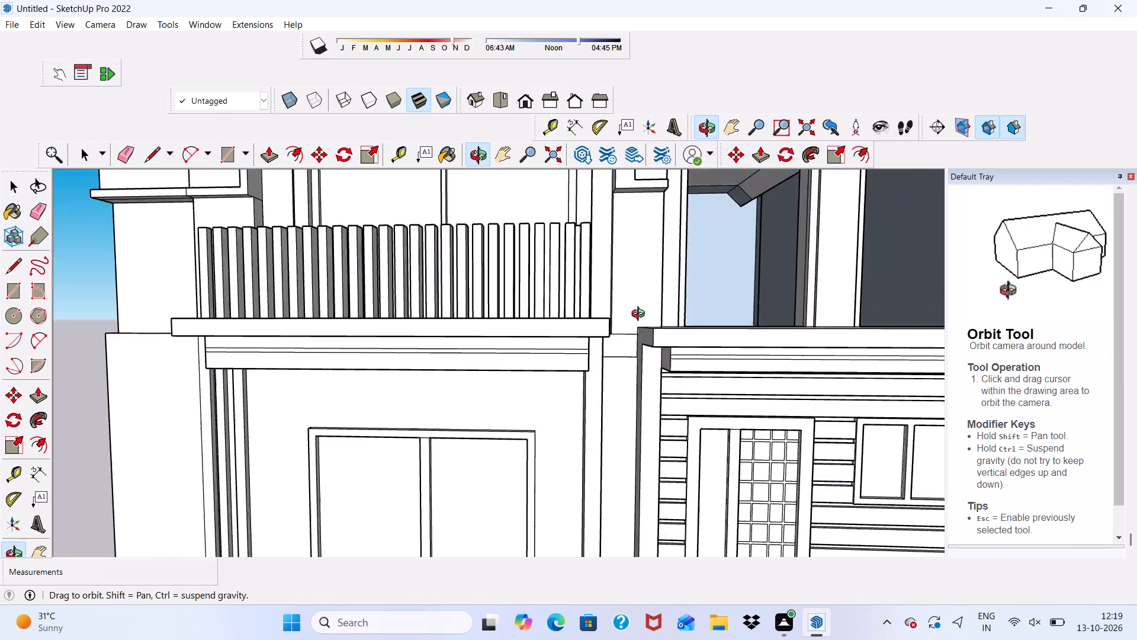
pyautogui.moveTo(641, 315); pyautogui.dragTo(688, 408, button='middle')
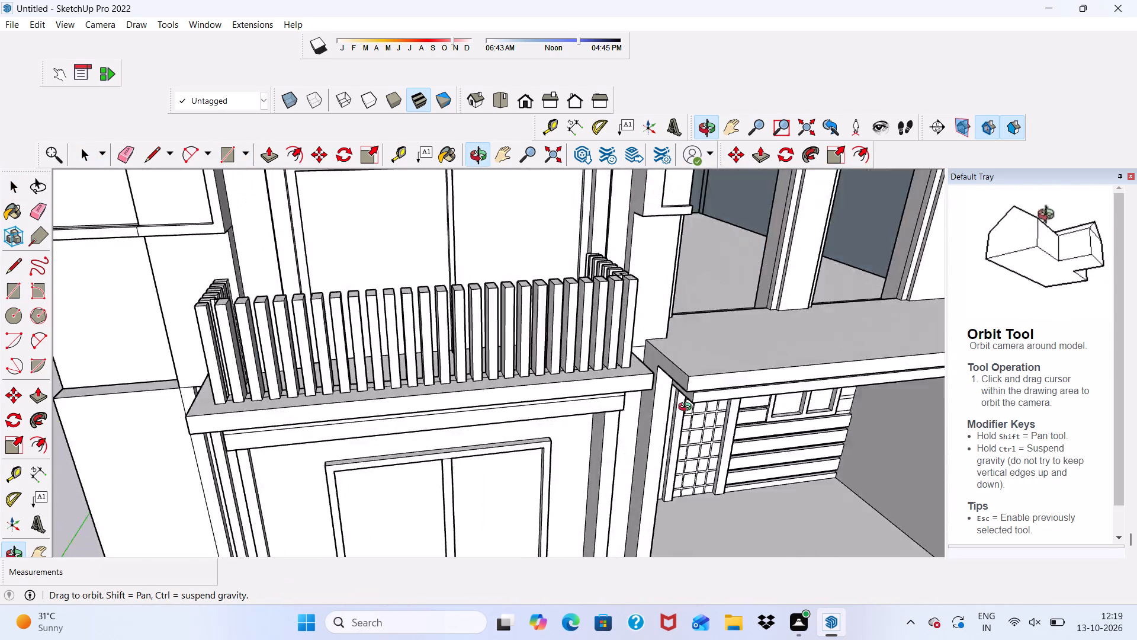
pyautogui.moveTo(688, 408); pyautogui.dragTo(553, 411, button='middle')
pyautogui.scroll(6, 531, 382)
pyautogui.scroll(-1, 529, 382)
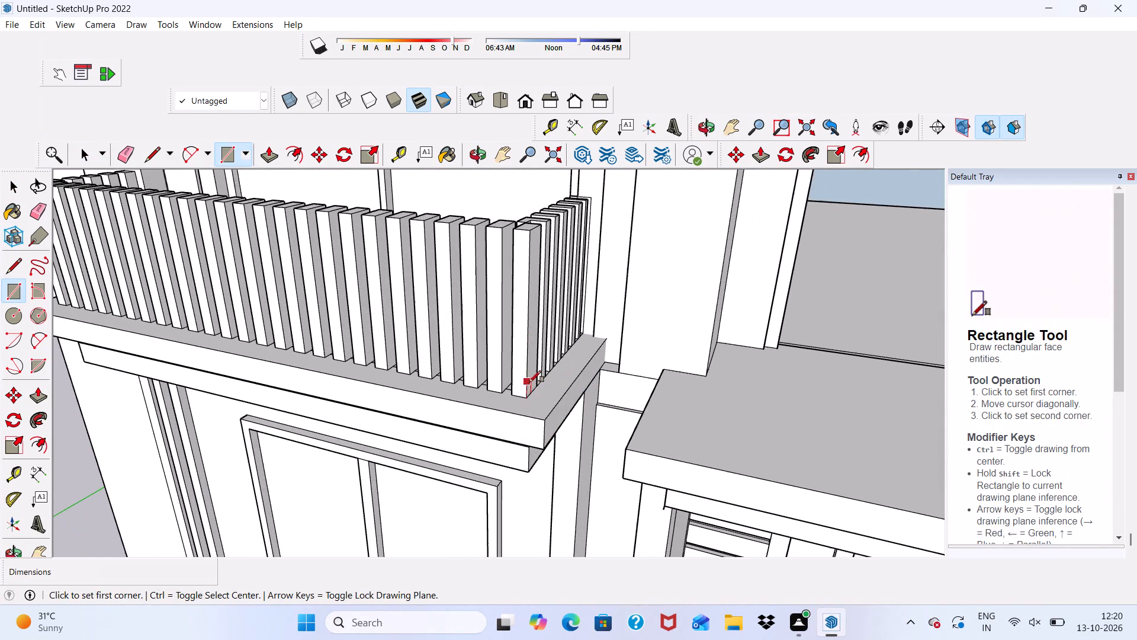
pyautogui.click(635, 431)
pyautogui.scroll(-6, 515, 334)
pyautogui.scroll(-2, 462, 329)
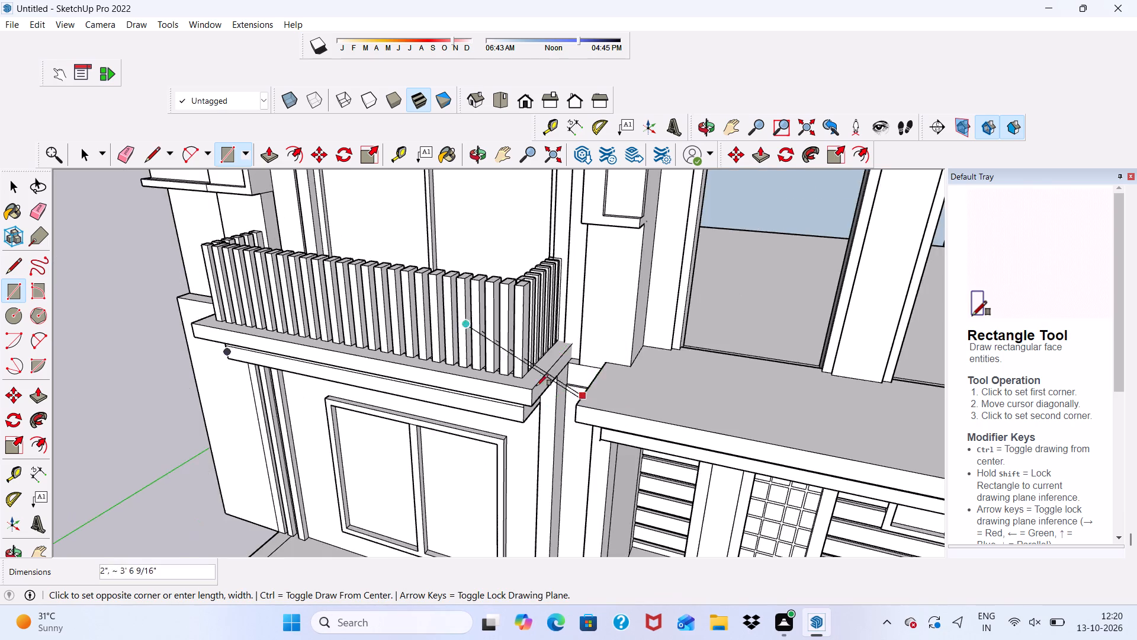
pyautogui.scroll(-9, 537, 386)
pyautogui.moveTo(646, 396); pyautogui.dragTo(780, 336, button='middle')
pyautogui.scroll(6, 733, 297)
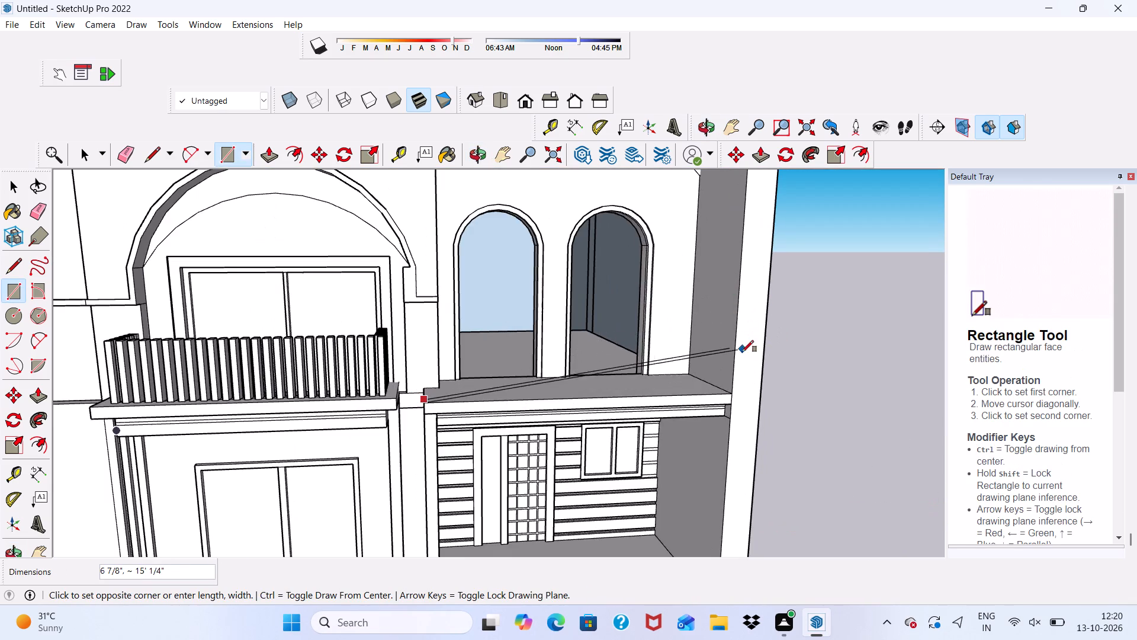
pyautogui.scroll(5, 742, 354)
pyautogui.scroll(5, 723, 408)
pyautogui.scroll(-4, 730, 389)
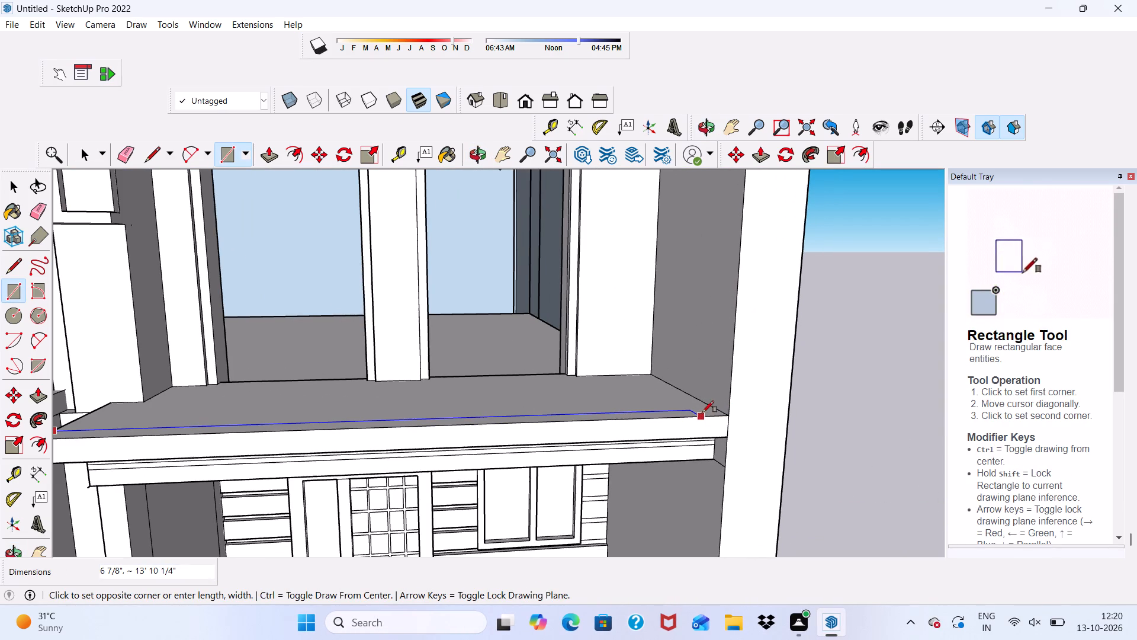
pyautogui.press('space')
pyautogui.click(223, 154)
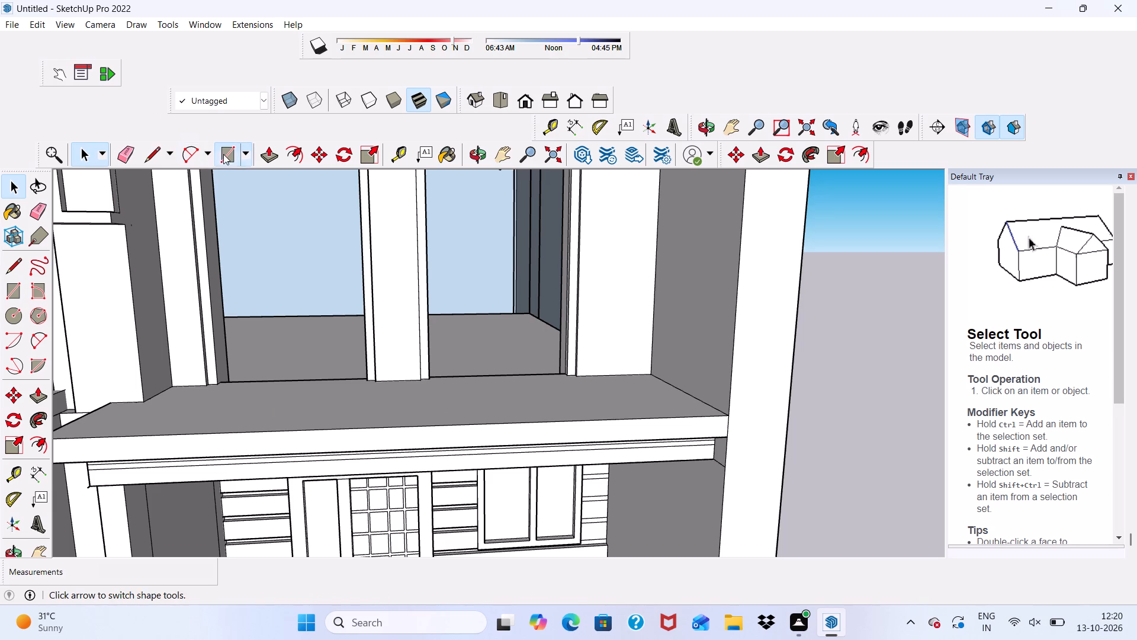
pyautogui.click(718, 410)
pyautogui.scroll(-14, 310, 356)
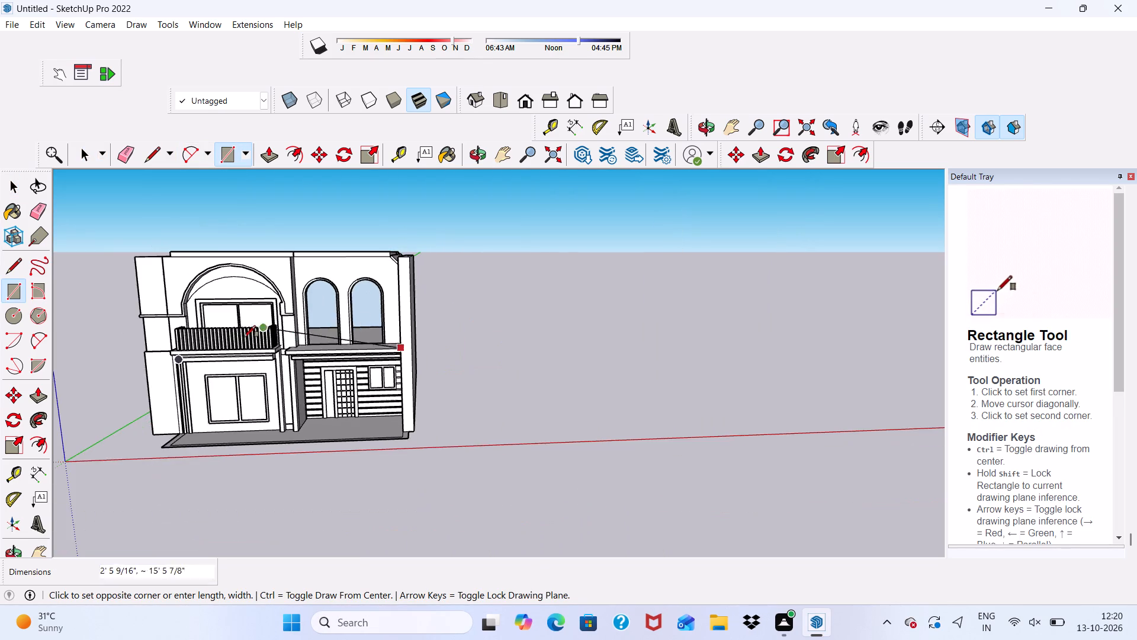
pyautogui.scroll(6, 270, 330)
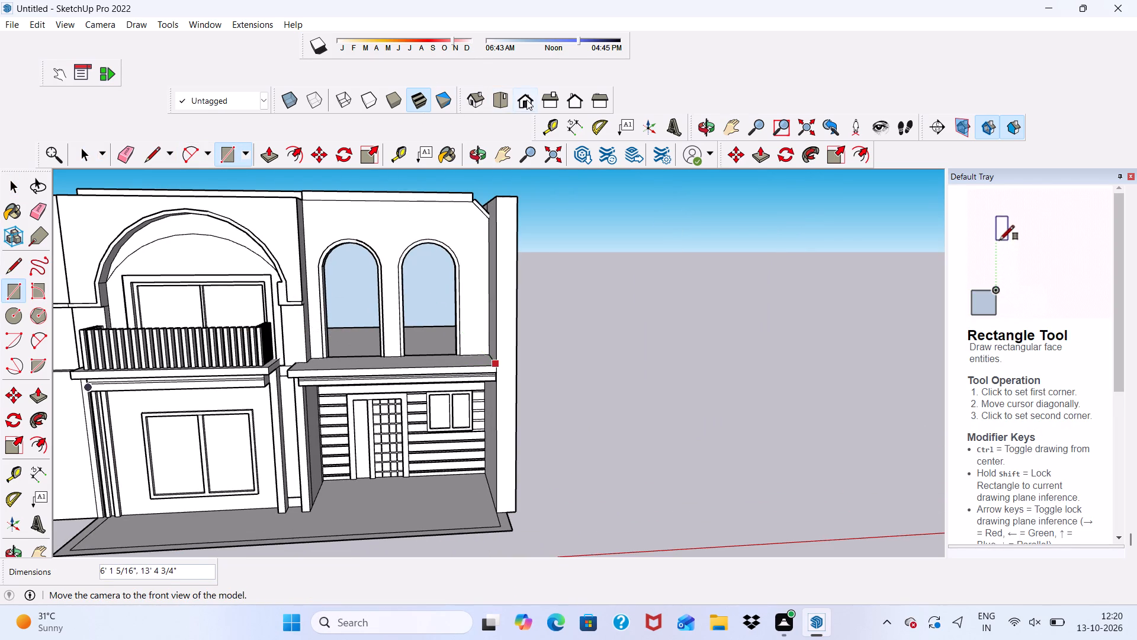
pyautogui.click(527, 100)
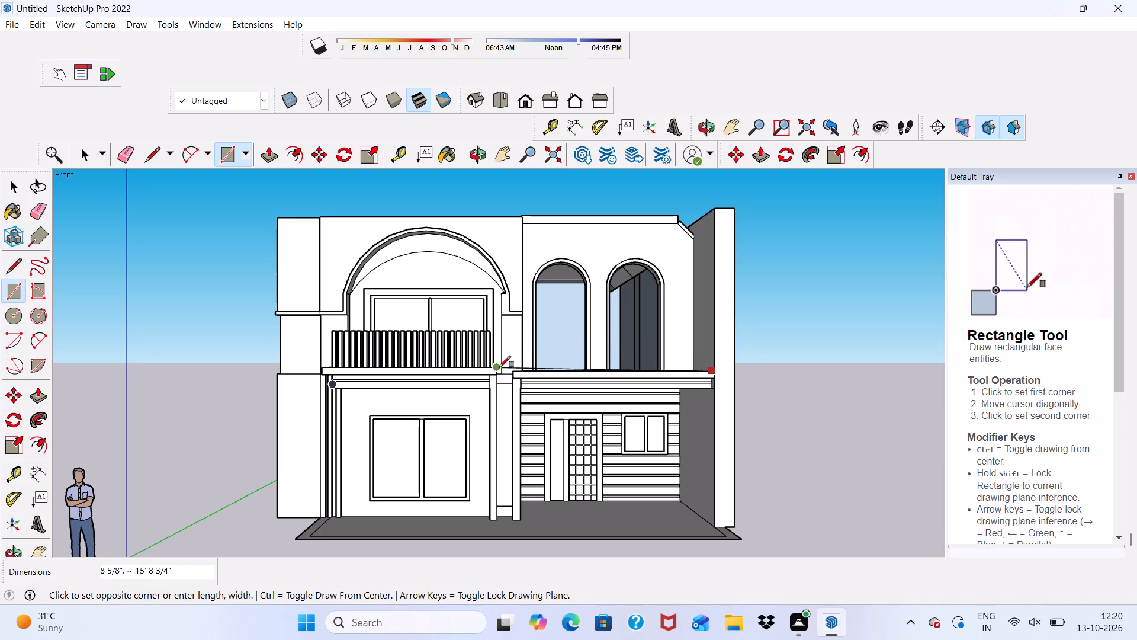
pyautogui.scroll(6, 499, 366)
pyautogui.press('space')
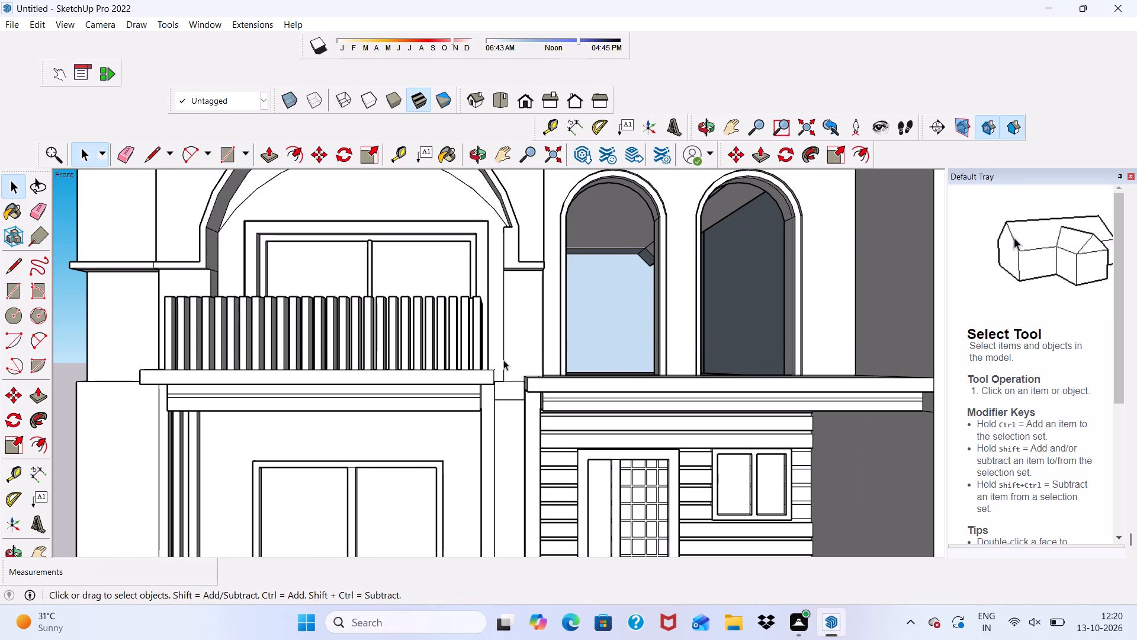
# Offset the edges of the terrace's top face inward by 6" to outline a border strip.
pyautogui.moveTo(551, 348); pyautogui.dragTo(510, 494, button='middle')
pyautogui.scroll(1, 538, 459)
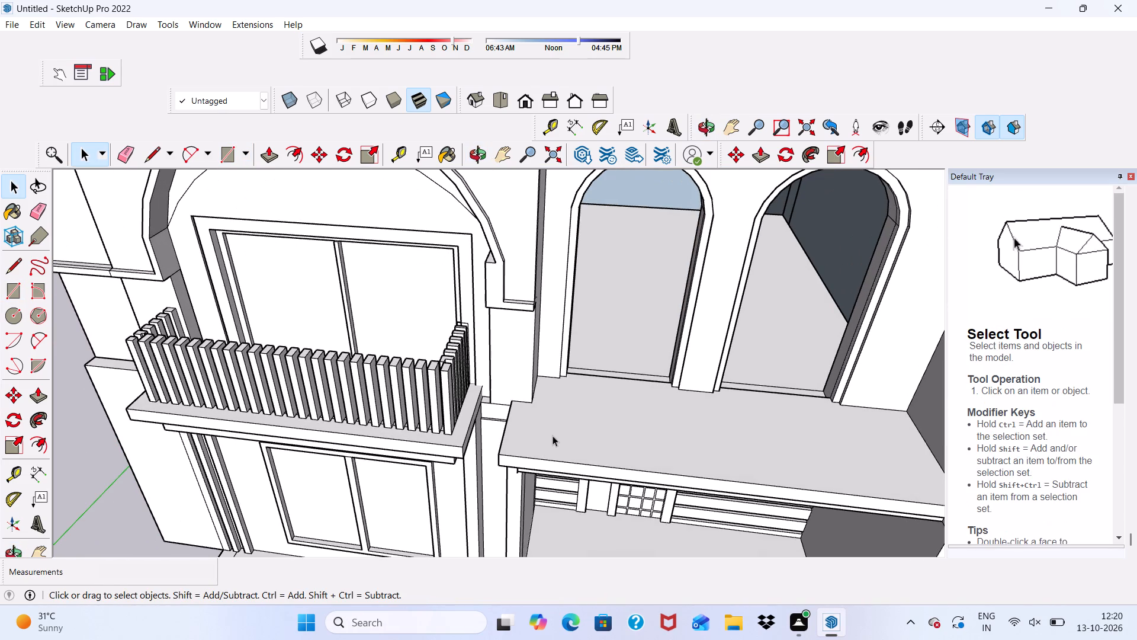
pyautogui.click(553, 436)
pyautogui.click(293, 146)
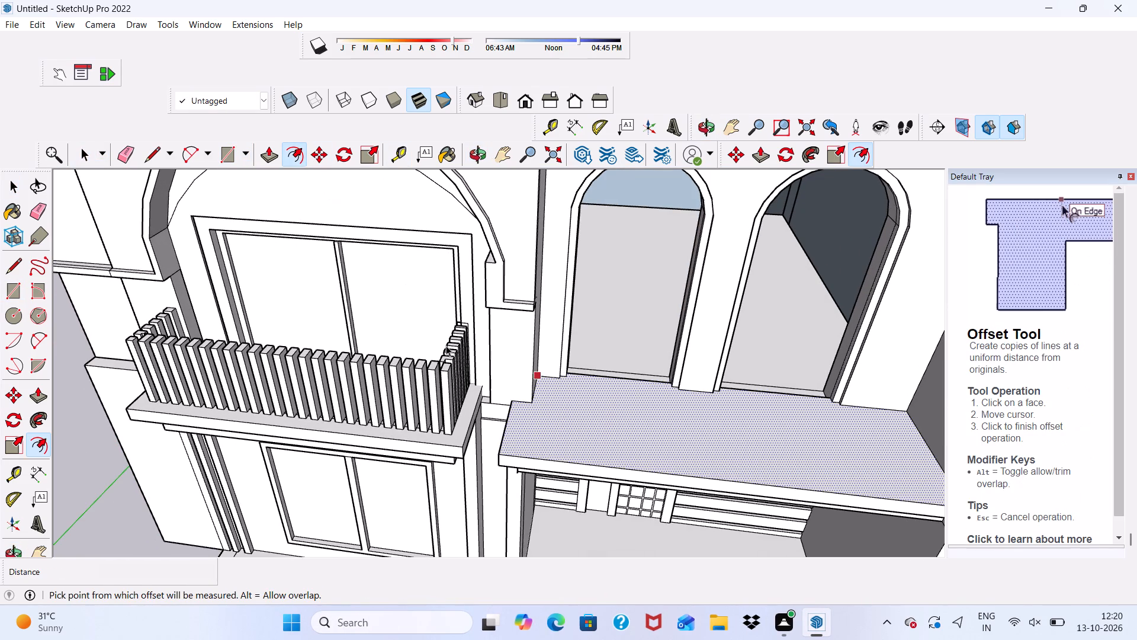
pyautogui.click(516, 413)
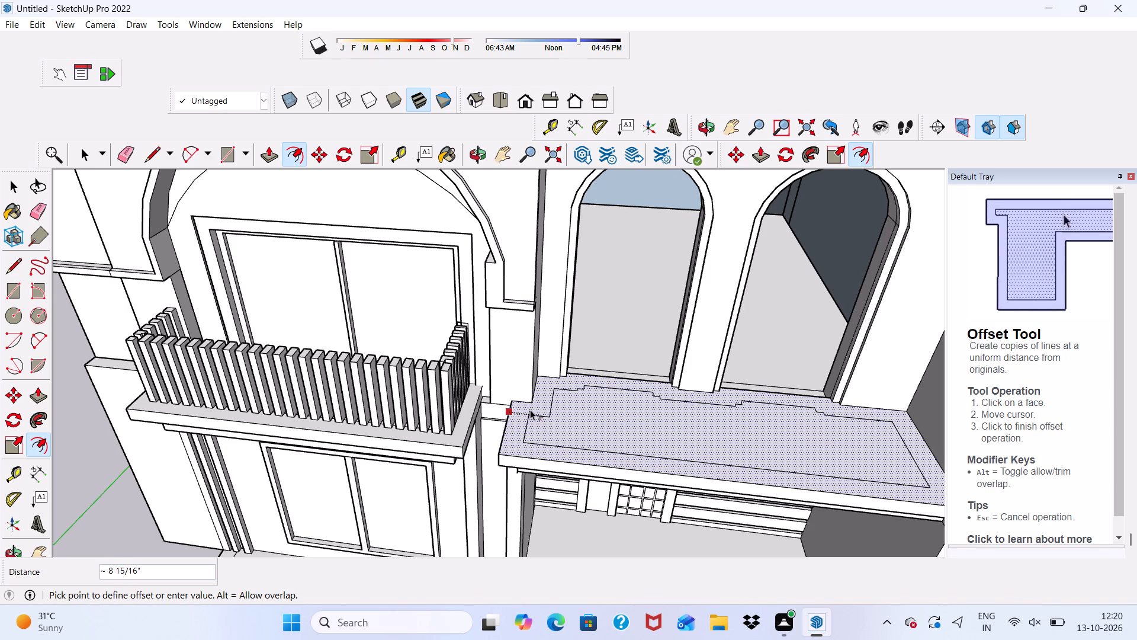
pyautogui.press('6')
pyautogui.hotkey('shift', '"')
pyautogui.press('Return')
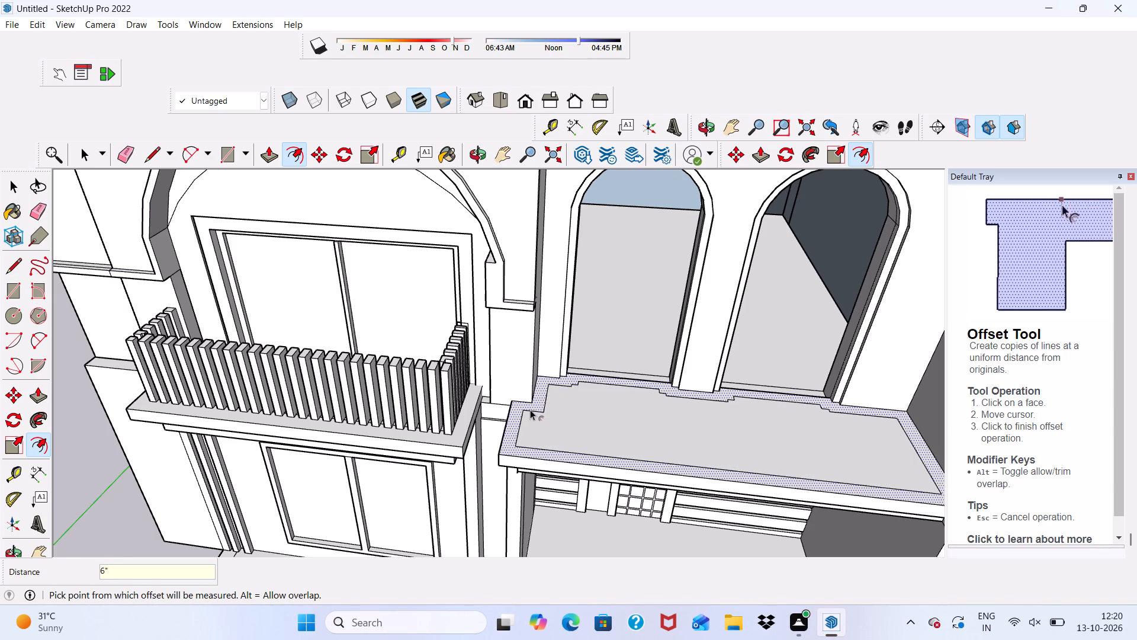
pyautogui.click(535, 409)
pyautogui.press('space')
# Examine the terrace's new border outline and the adjacent slatted balcony corner from several angles.
pyautogui.scroll(4, 518, 382)
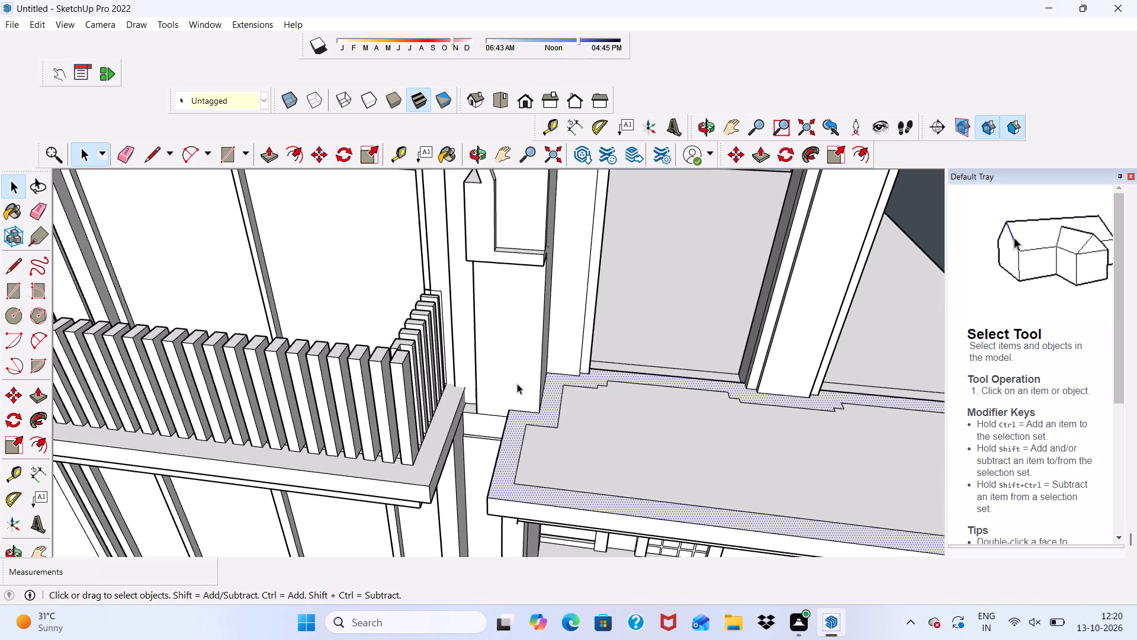
pyautogui.scroll(-3, 518, 492)
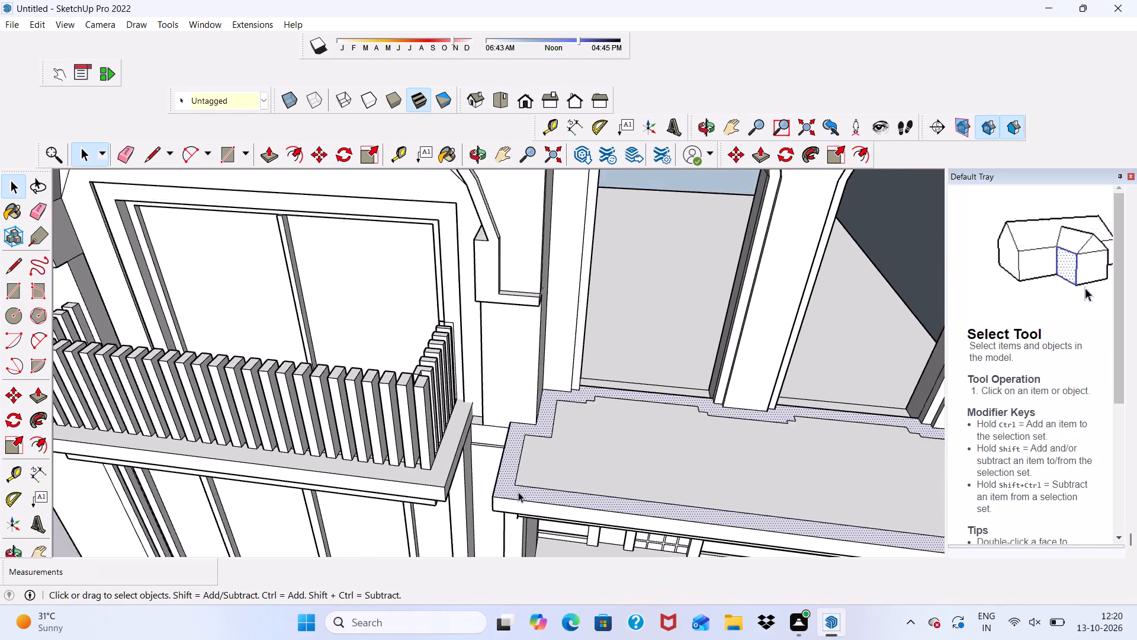
pyautogui.moveTo(518, 492); pyautogui.dragTo(751, 388, button='middle')
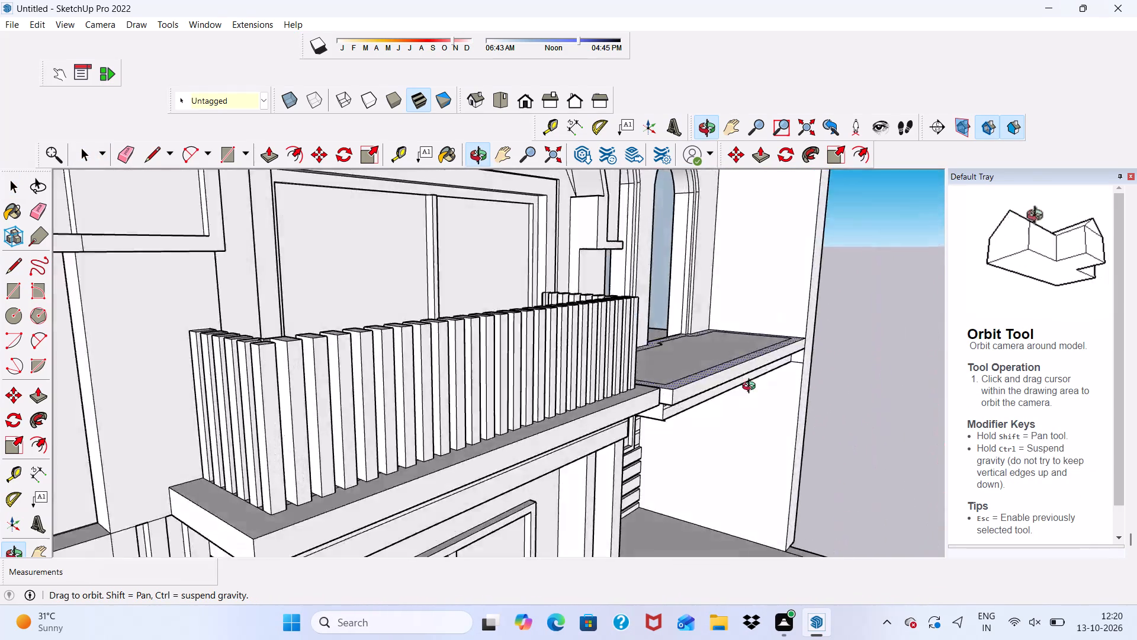
pyautogui.moveTo(751, 388); pyautogui.dragTo(605, 351, button='middle')
pyautogui.scroll(5, 401, 357)
pyautogui.scroll(-5, 375, 351)
pyautogui.moveTo(356, 353); pyautogui.dragTo(281, 314, button='middle')
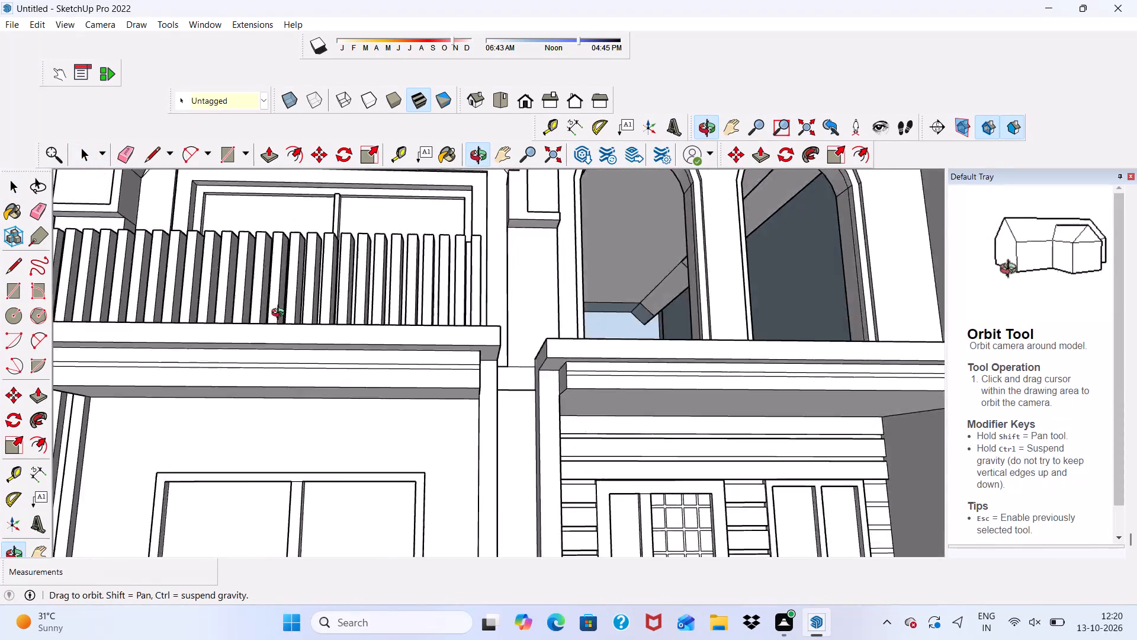
pyautogui.moveTo(281, 314); pyautogui.dragTo(167, 377, button='middle')
pyautogui.scroll(14, 491, 406)
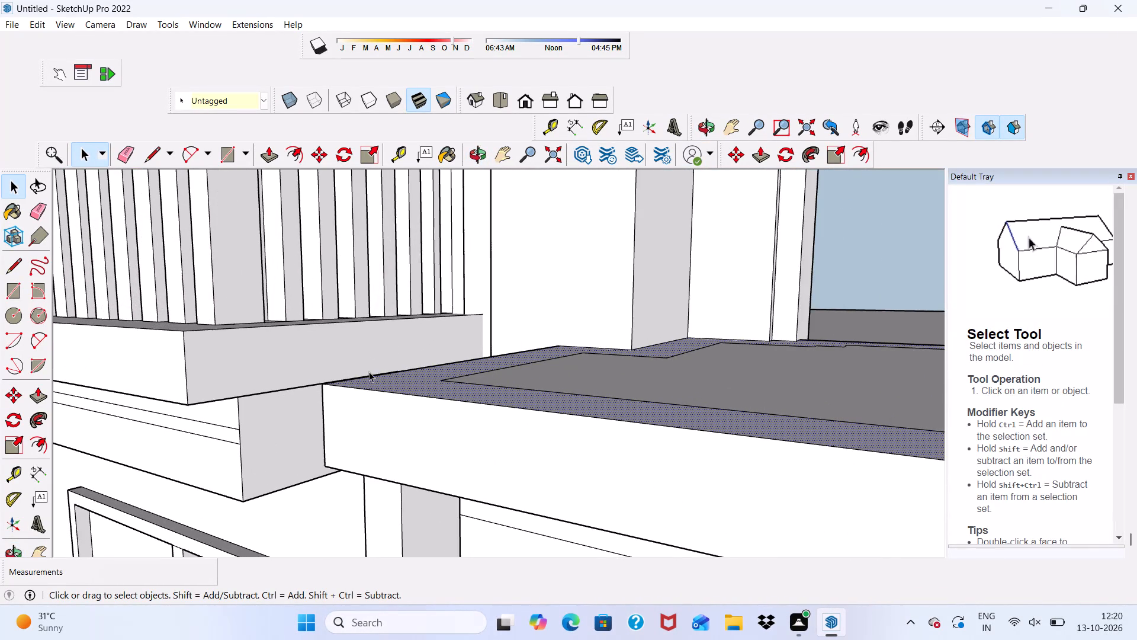
pyautogui.scroll(-3, 375, 384)
pyautogui.moveTo(377, 386); pyautogui.dragTo(434, 470, button='middle')
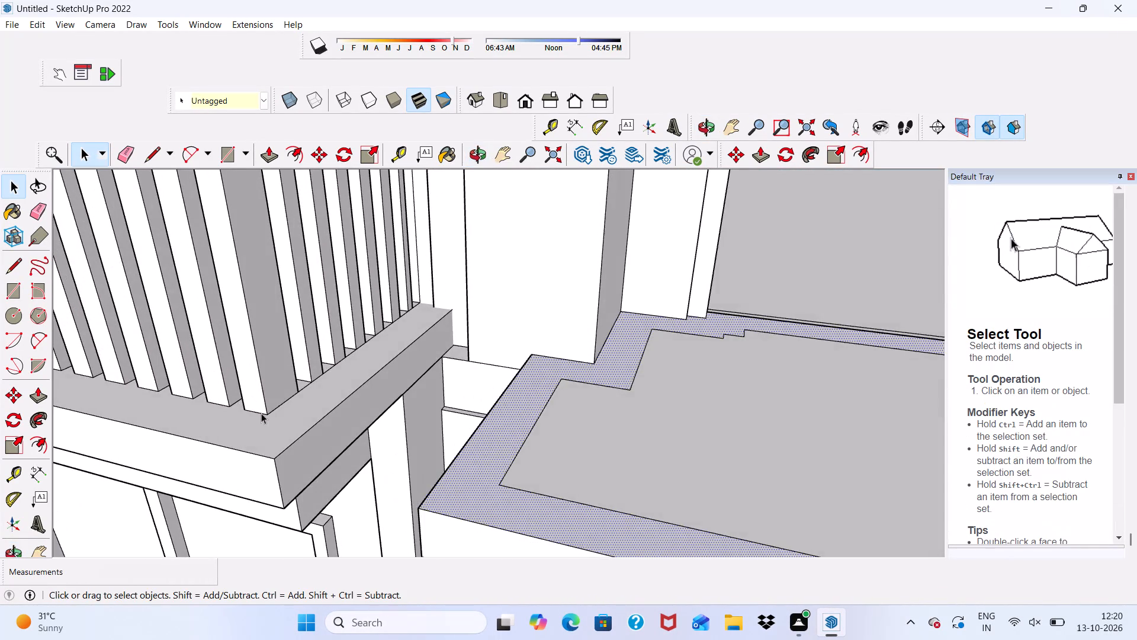
pyautogui.scroll(5, 261, 413)
pyautogui.moveTo(346, 399); pyautogui.dragTo(317, 382, button='middle')
pyautogui.scroll(-5, 495, 383)
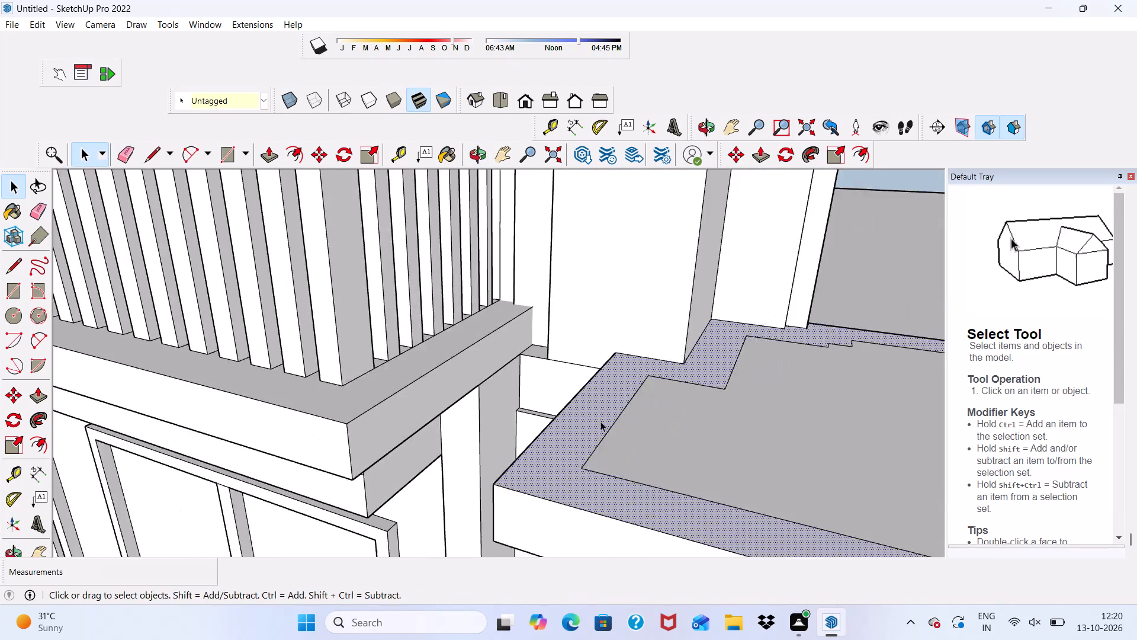
pyautogui.moveTo(593, 461); pyautogui.dragTo(569, 490, button='middle')
pyautogui.scroll(1, 569, 486)
pyautogui.scroll(-7, 528, 441)
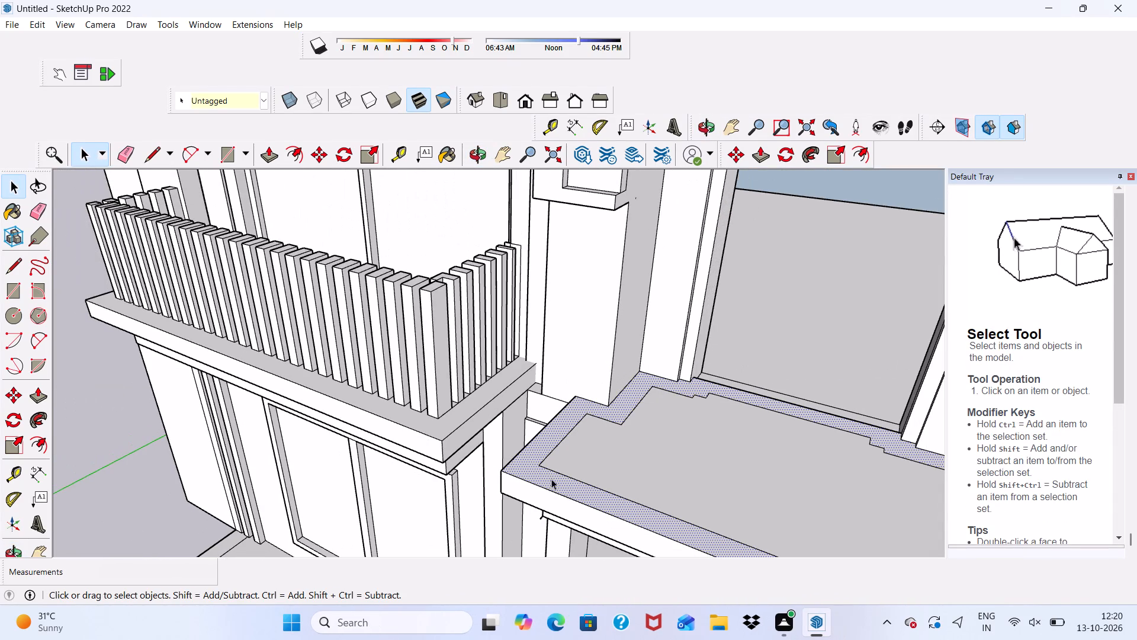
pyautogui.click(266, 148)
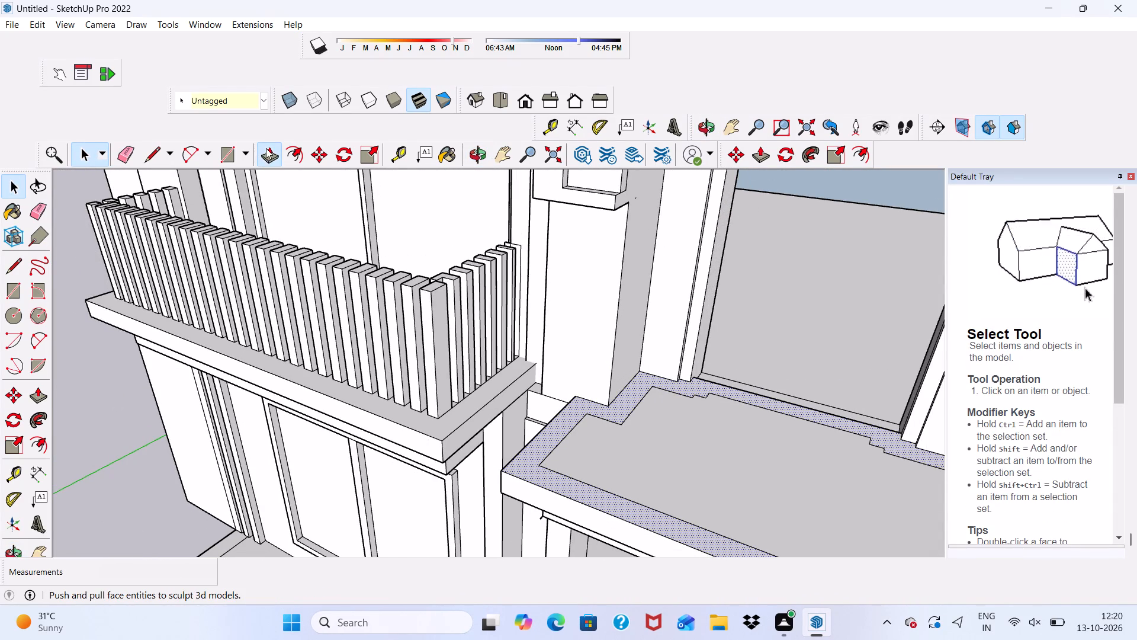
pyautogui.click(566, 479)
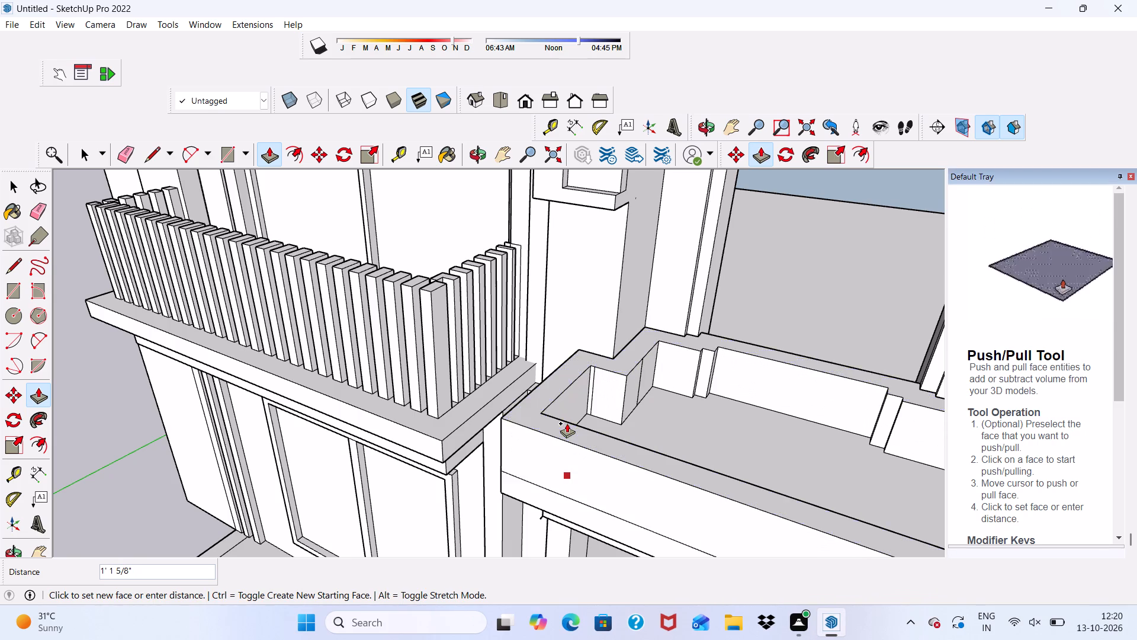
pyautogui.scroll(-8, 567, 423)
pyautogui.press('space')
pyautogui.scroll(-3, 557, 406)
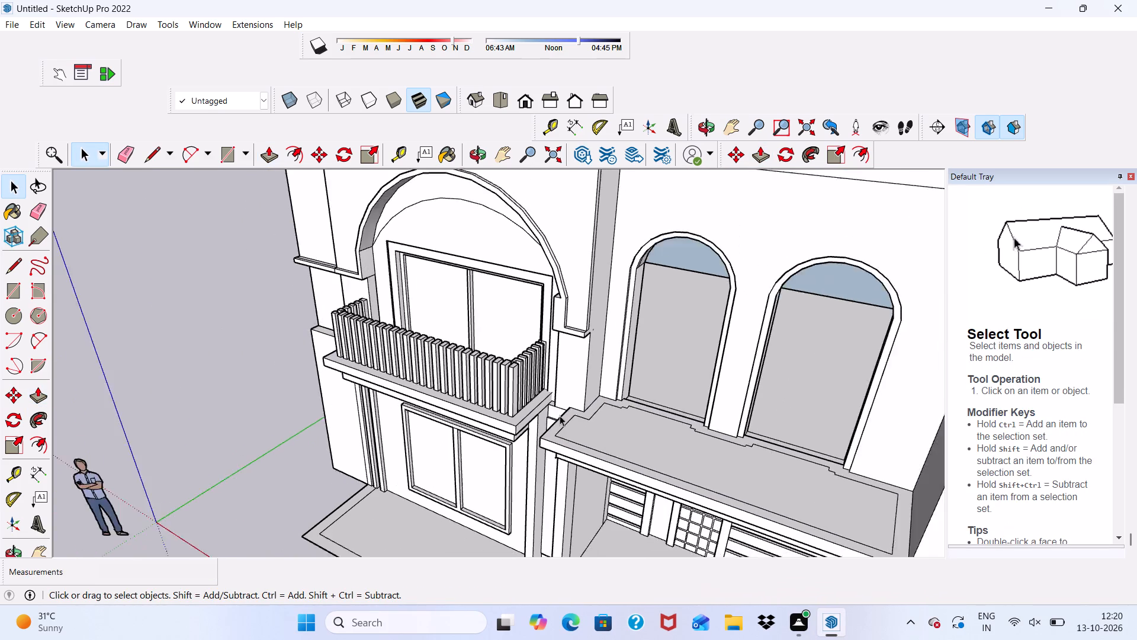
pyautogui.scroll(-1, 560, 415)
# Trace the pillar's base edge and draw a 6" line from the nearby inner border corner to it, dividing the terrace border.
pyautogui.scroll(10, 583, 395)
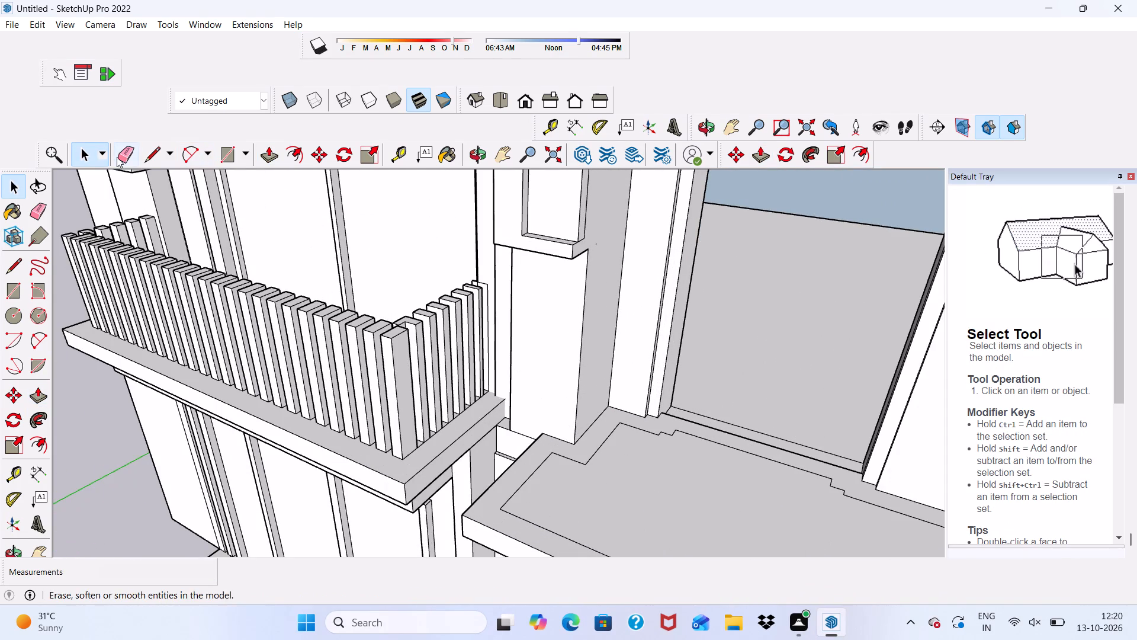
pyautogui.click(153, 154)
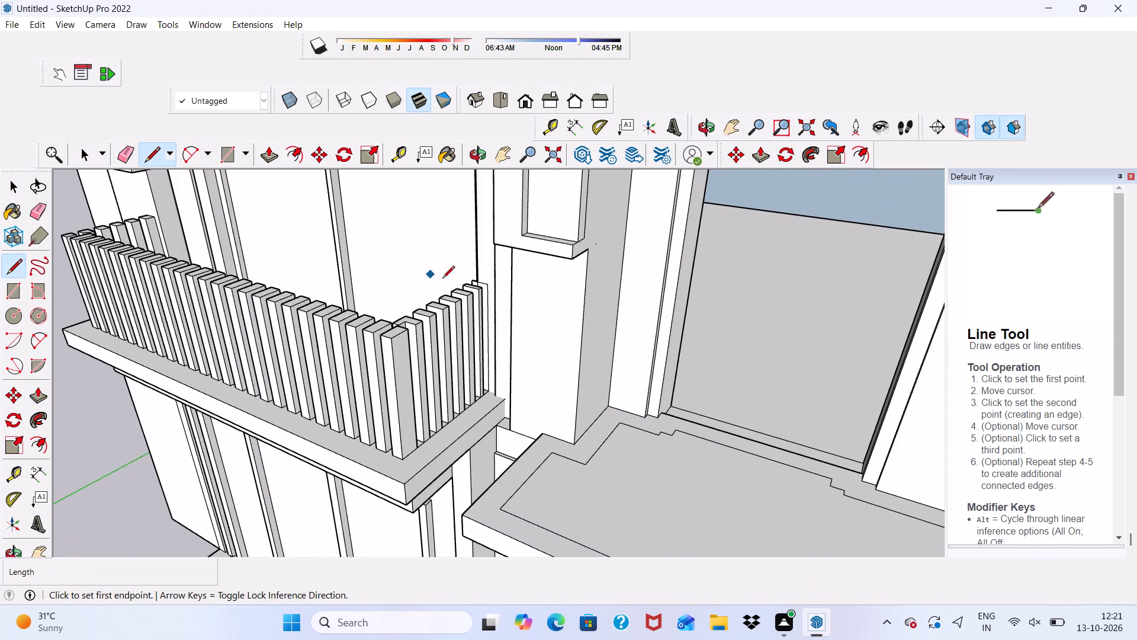
pyautogui.scroll(4, 478, 293)
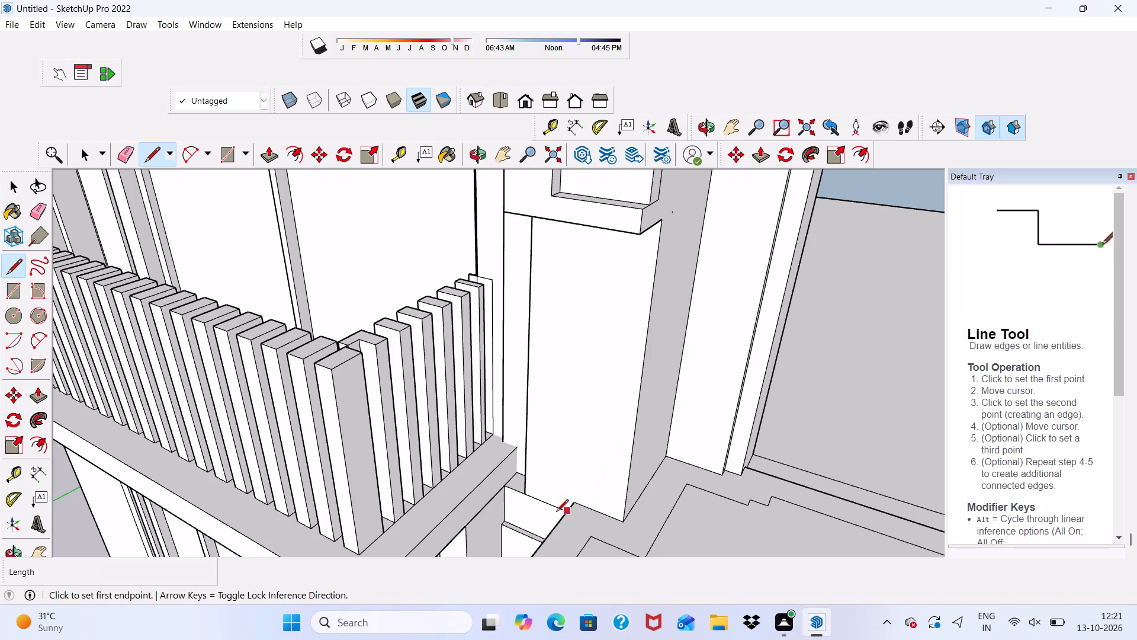
pyautogui.scroll(4, 593, 530)
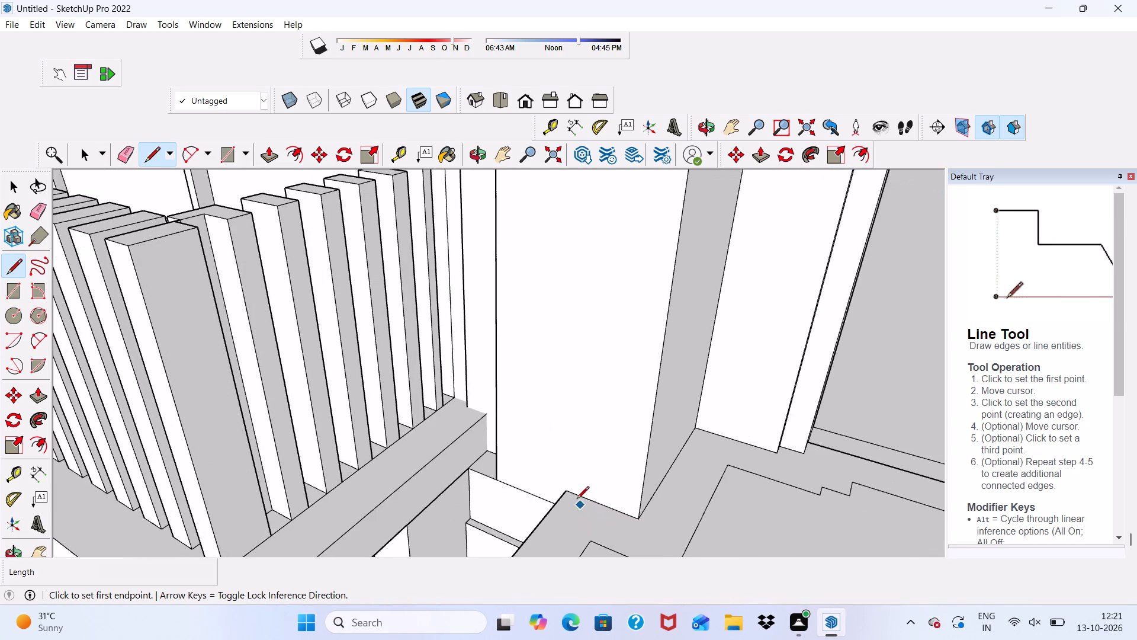
pyautogui.scroll(-6, 577, 500)
pyautogui.scroll(2, 628, 543)
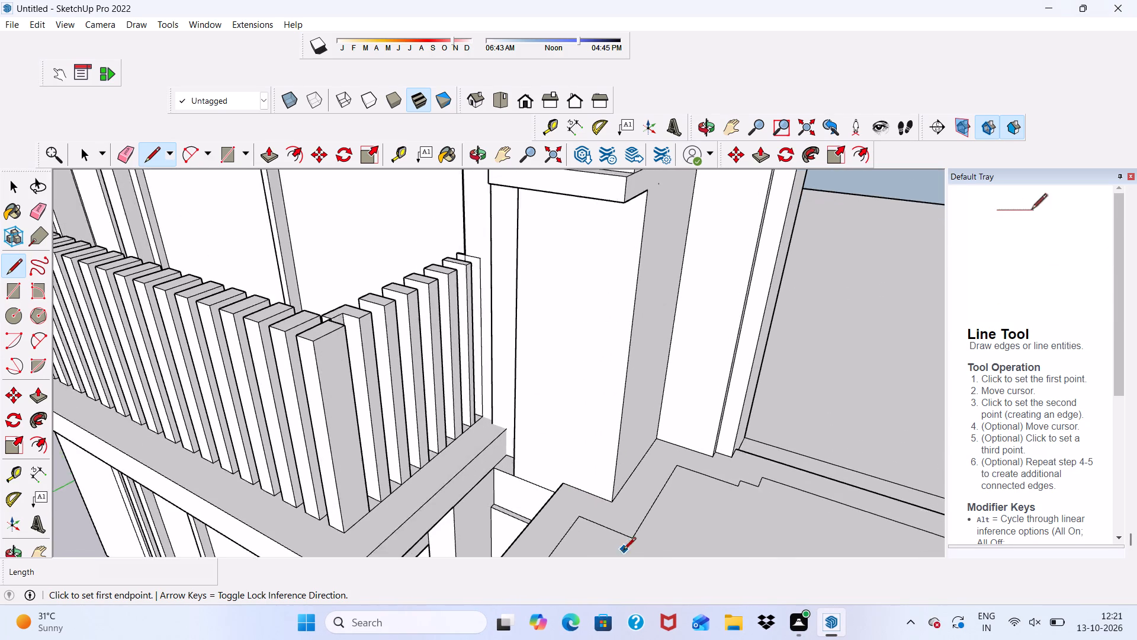
pyautogui.scroll(5, 624, 551)
pyautogui.scroll(1, 572, 511)
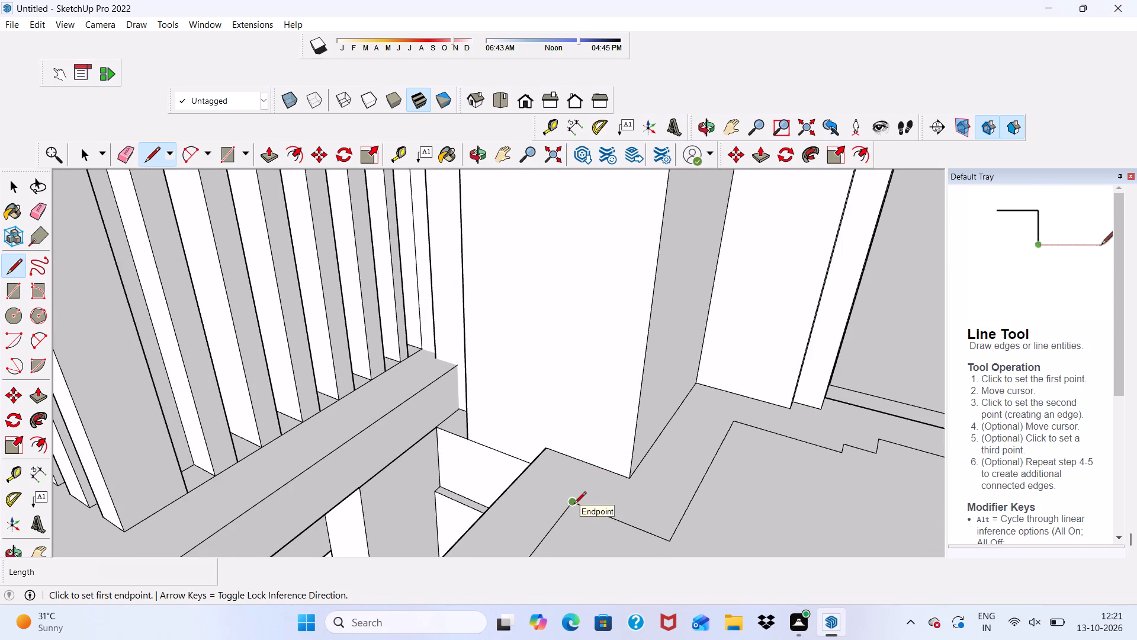
pyautogui.moveTo(574, 505); pyautogui.dragTo(570, 497)
pyautogui.press('space')
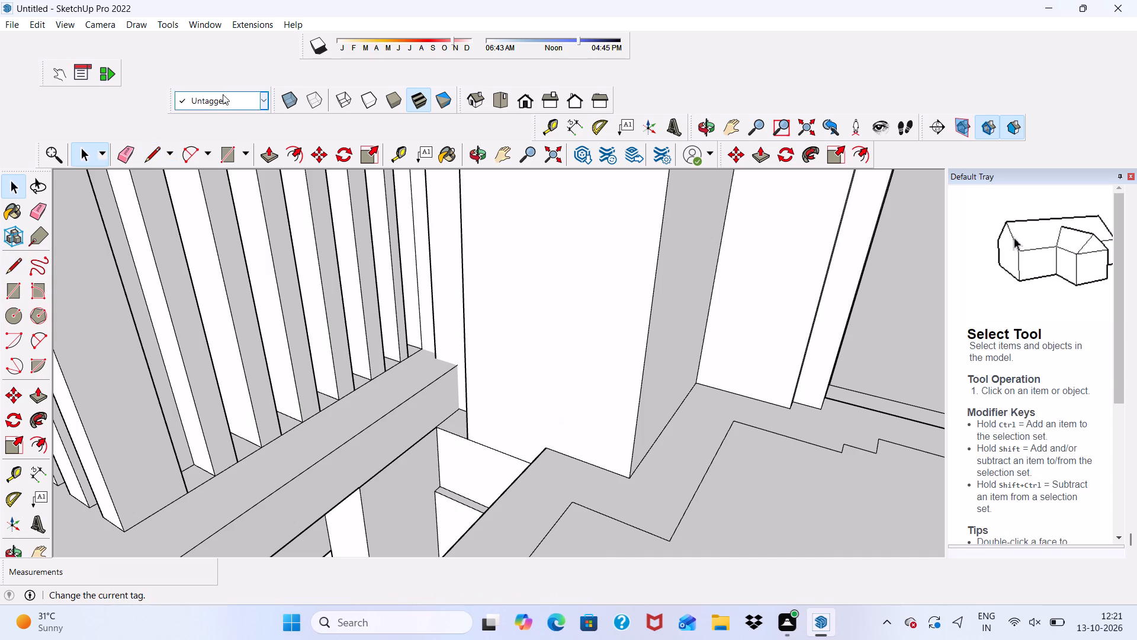
pyautogui.click(159, 150)
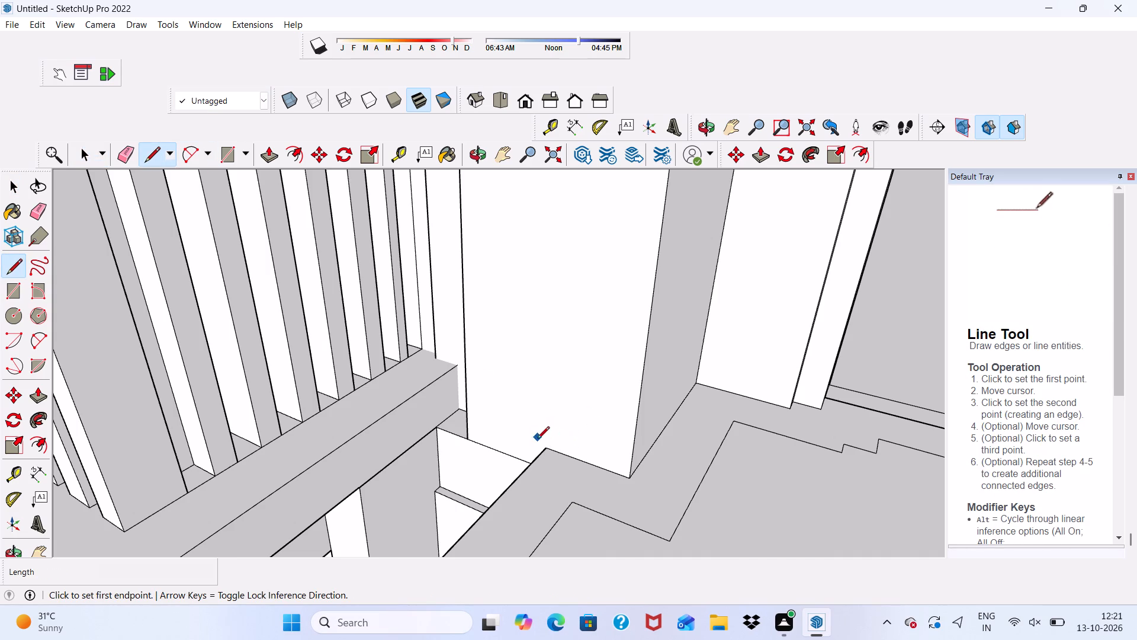
pyautogui.click(548, 444)
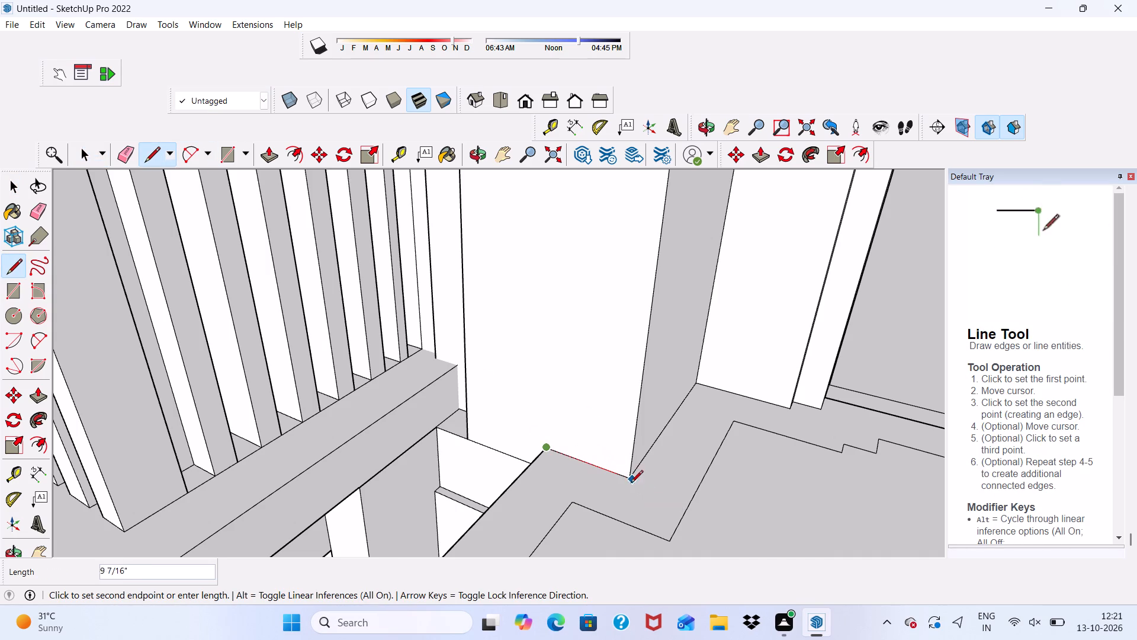
pyautogui.click(628, 482)
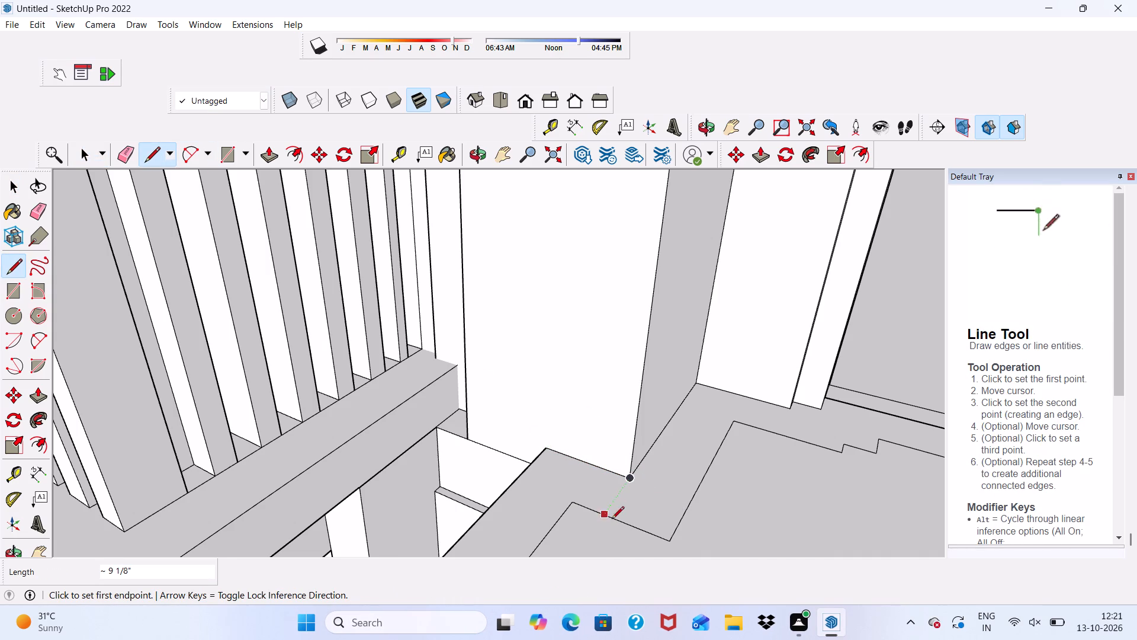
pyautogui.click(574, 503)
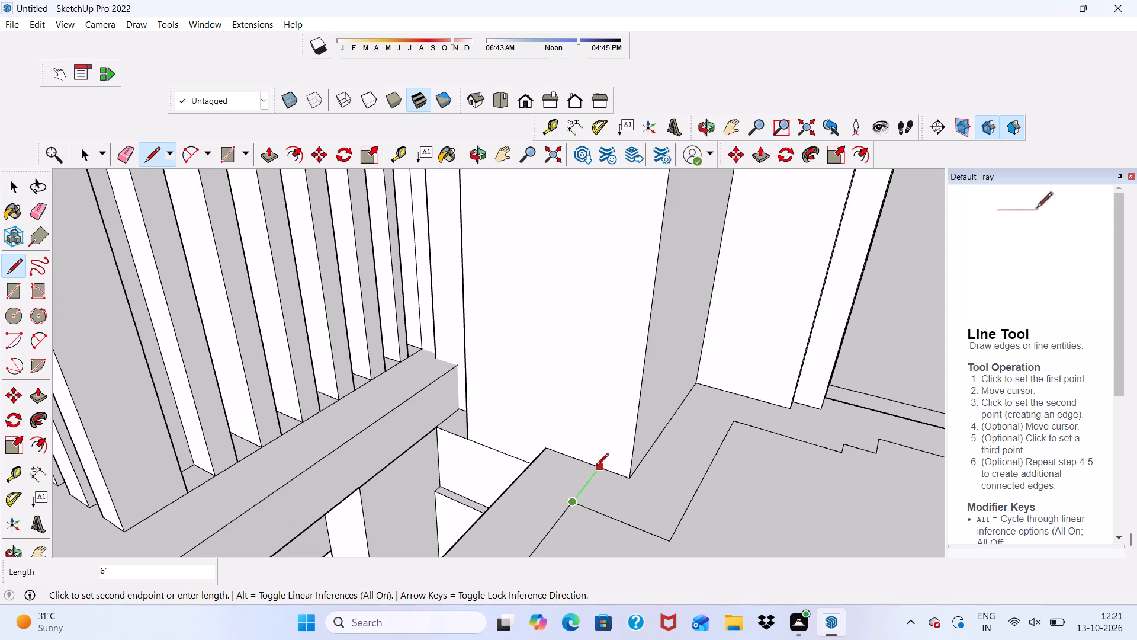
pyautogui.click(596, 466)
pyautogui.press('space')
# Draw a 6" line from the border's front inner corner to the side wall, dividing the border at the terrace's far end.
pyautogui.scroll(-4, 595, 455)
pyautogui.scroll(5, 533, 448)
pyautogui.scroll(-7, 547, 393)
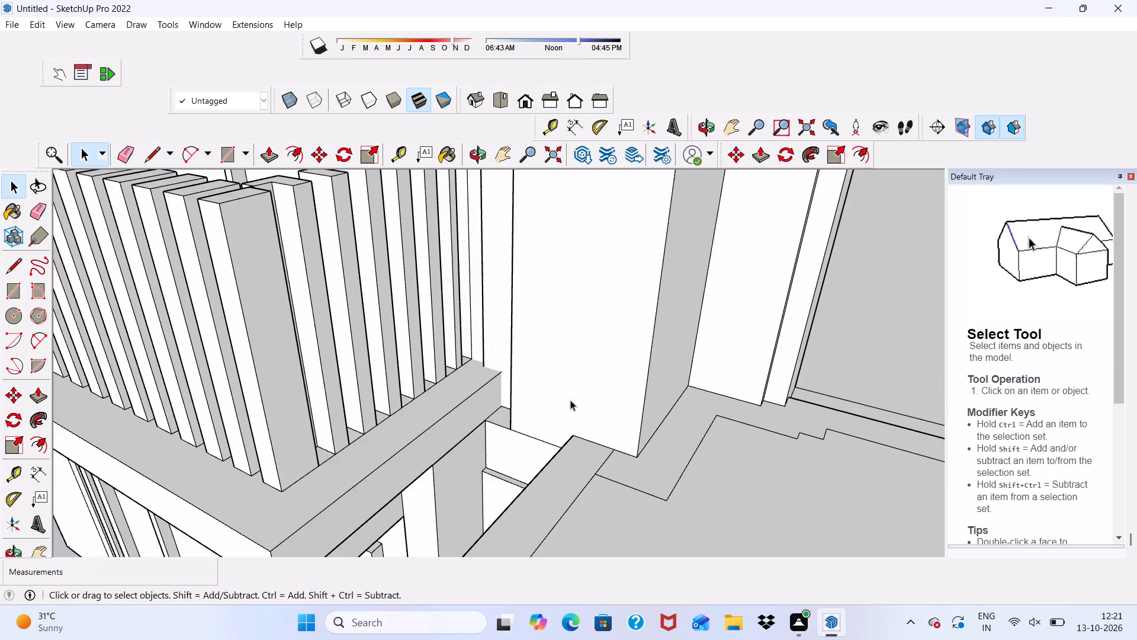
pyautogui.scroll(-5, 586, 395)
pyautogui.moveTo(699, 424); pyautogui.dragTo(608, 413, button='middle')
pyautogui.scroll(-10, 603, 375)
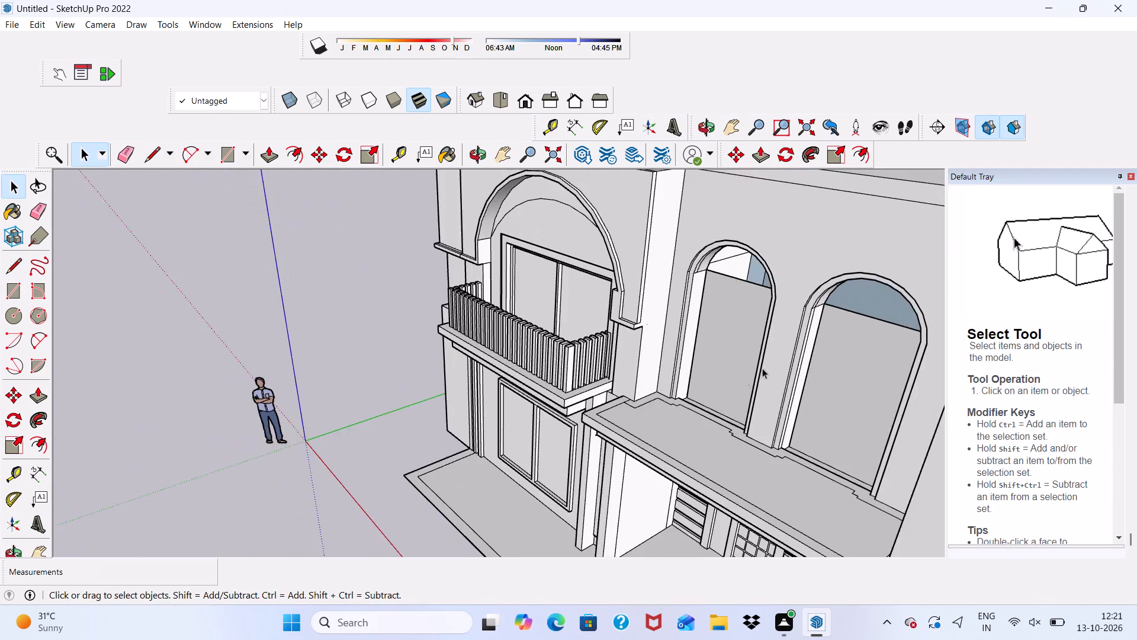
pyautogui.scroll(-5, 760, 345)
pyautogui.moveTo(764, 361); pyautogui.dragTo(886, 487, button='middle')
pyautogui.scroll(5, 828, 424)
pyautogui.scroll(5, 802, 367)
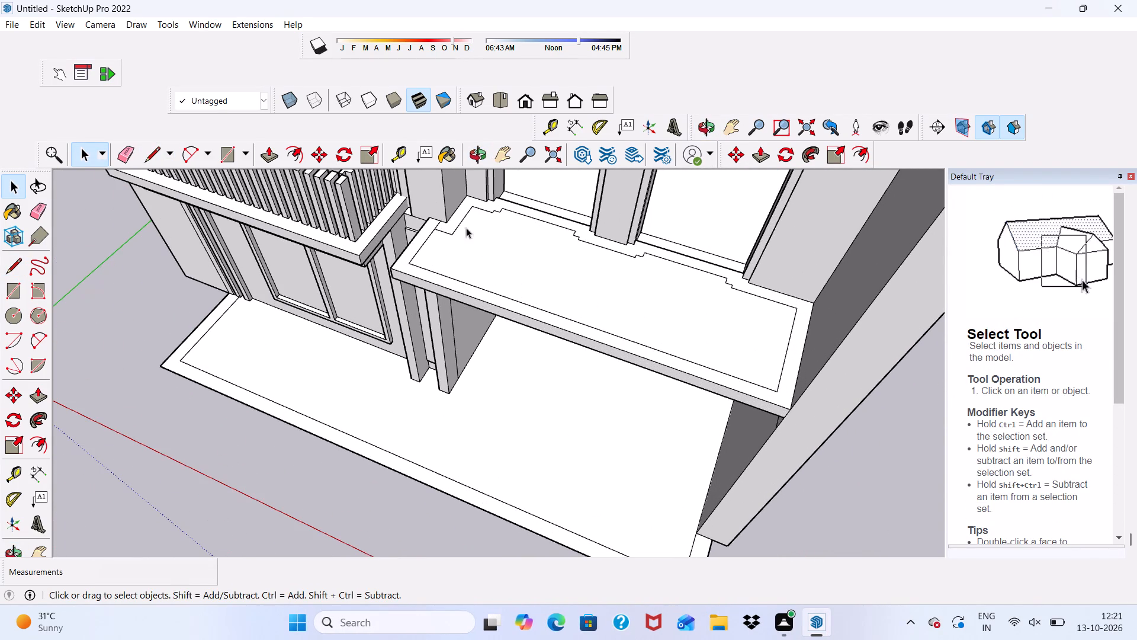
pyautogui.moveTo(148, 151); pyautogui.dragTo(158, 150)
pyautogui.scroll(4, 855, 389)
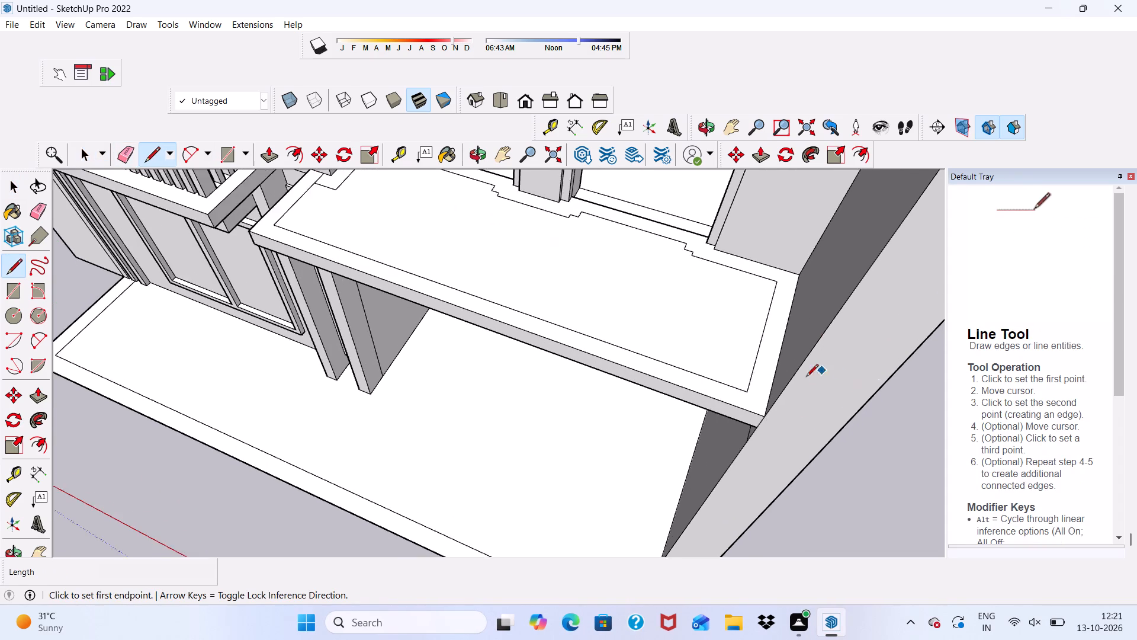
pyautogui.scroll(4, 798, 416)
pyautogui.moveTo(725, 383); pyautogui.dragTo(732, 383)
pyautogui.click(761, 389)
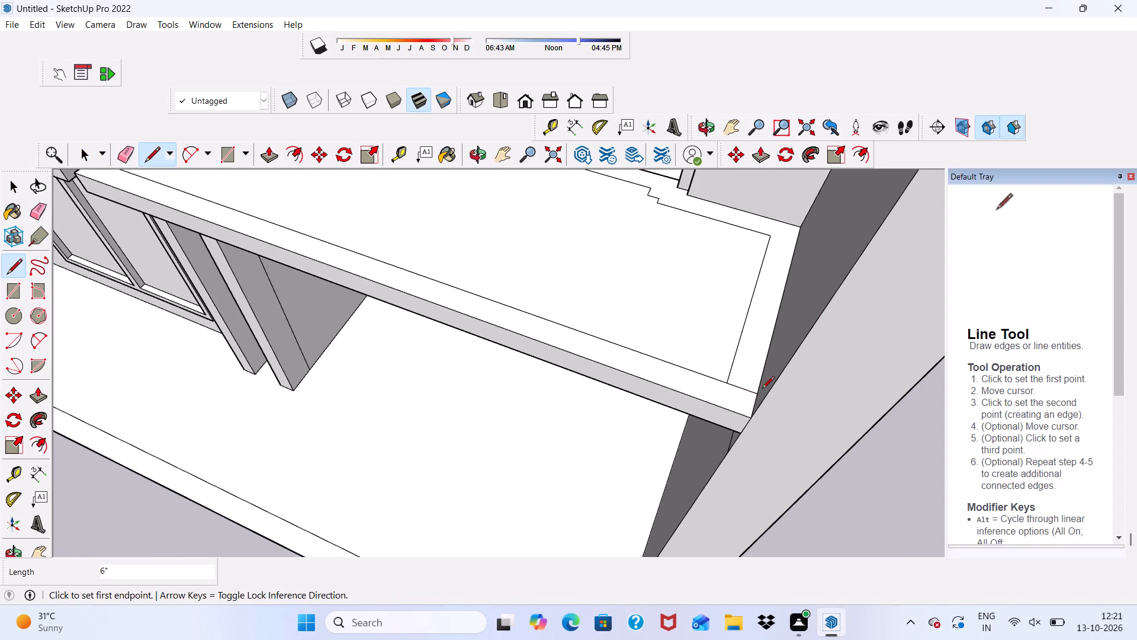
pyautogui.press('space')
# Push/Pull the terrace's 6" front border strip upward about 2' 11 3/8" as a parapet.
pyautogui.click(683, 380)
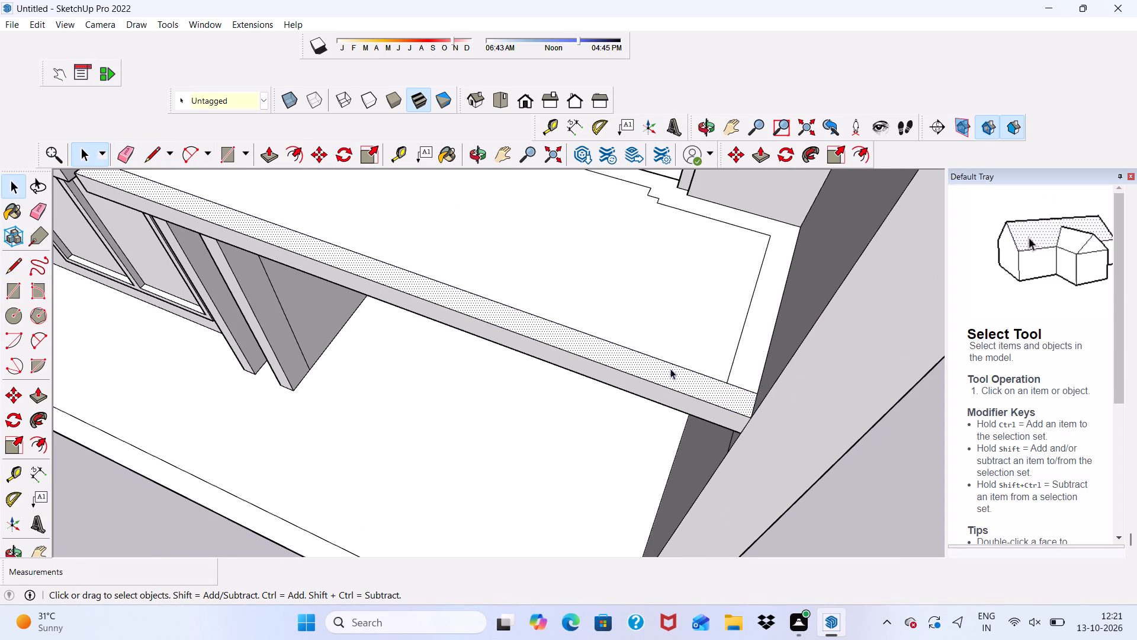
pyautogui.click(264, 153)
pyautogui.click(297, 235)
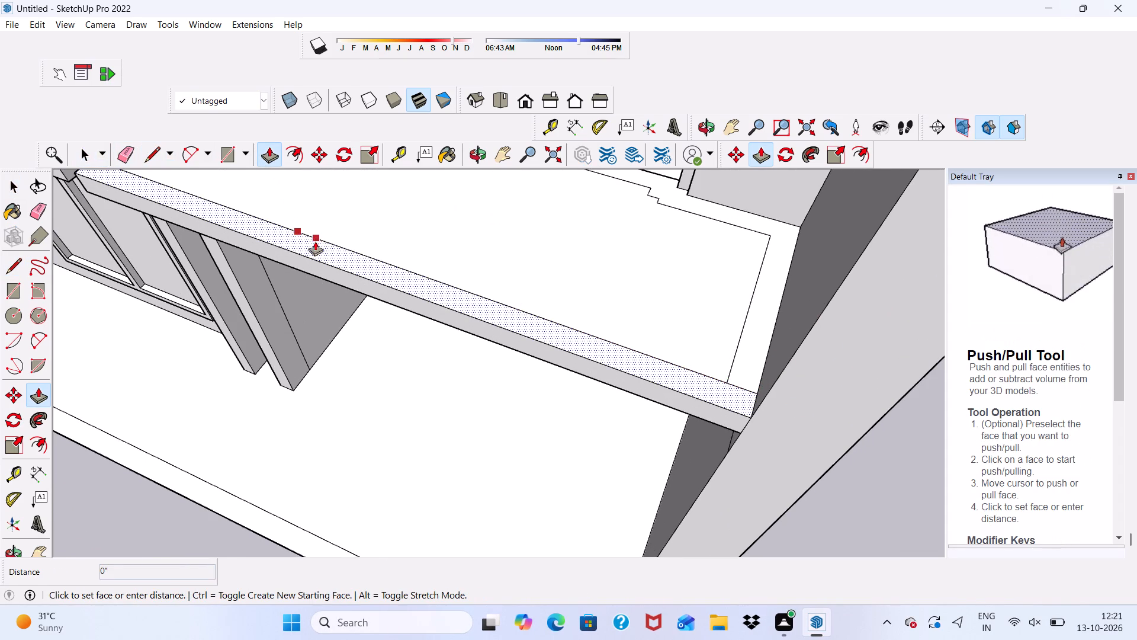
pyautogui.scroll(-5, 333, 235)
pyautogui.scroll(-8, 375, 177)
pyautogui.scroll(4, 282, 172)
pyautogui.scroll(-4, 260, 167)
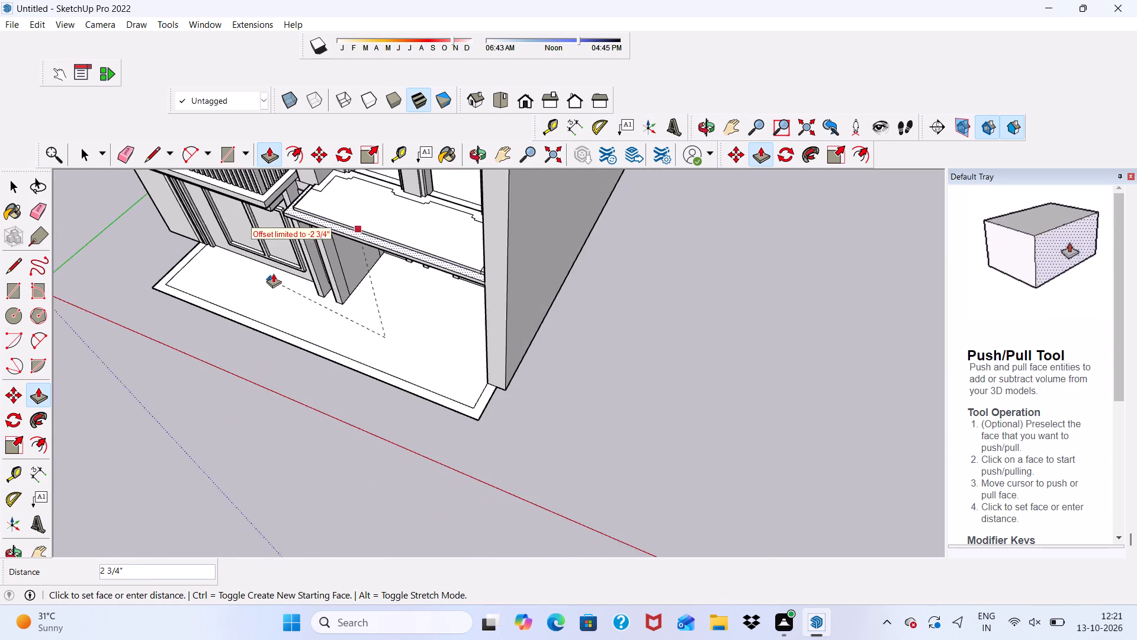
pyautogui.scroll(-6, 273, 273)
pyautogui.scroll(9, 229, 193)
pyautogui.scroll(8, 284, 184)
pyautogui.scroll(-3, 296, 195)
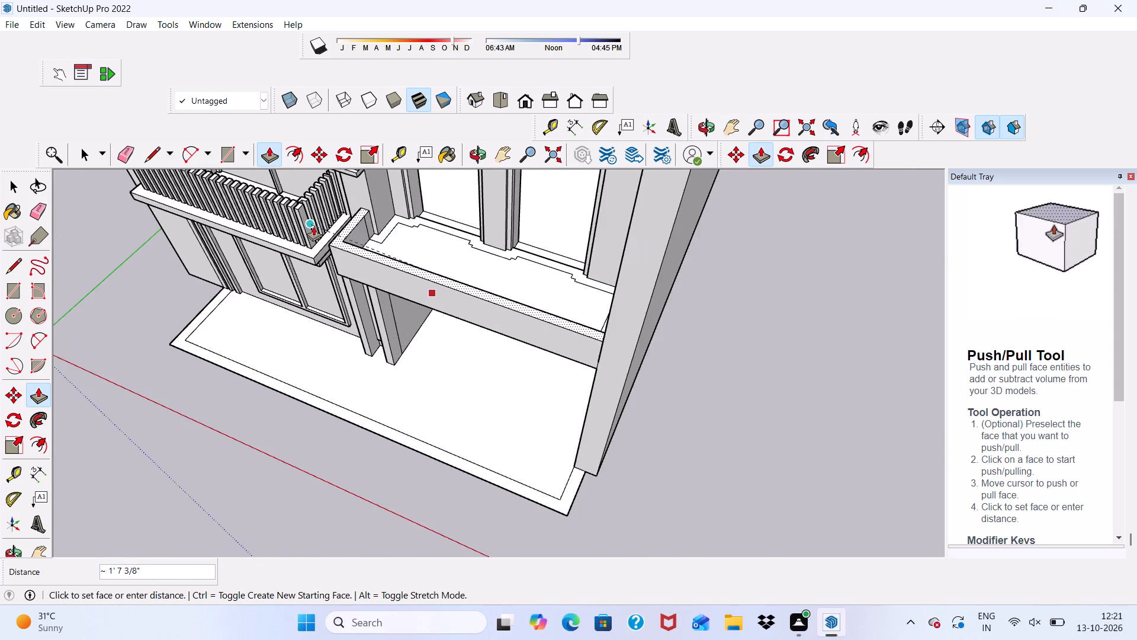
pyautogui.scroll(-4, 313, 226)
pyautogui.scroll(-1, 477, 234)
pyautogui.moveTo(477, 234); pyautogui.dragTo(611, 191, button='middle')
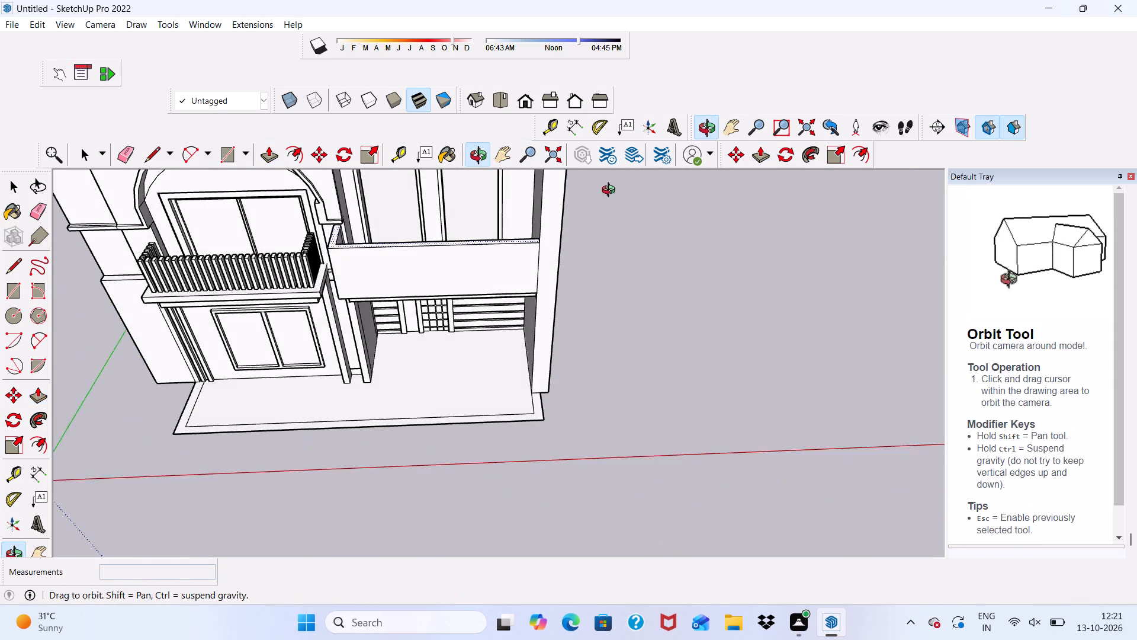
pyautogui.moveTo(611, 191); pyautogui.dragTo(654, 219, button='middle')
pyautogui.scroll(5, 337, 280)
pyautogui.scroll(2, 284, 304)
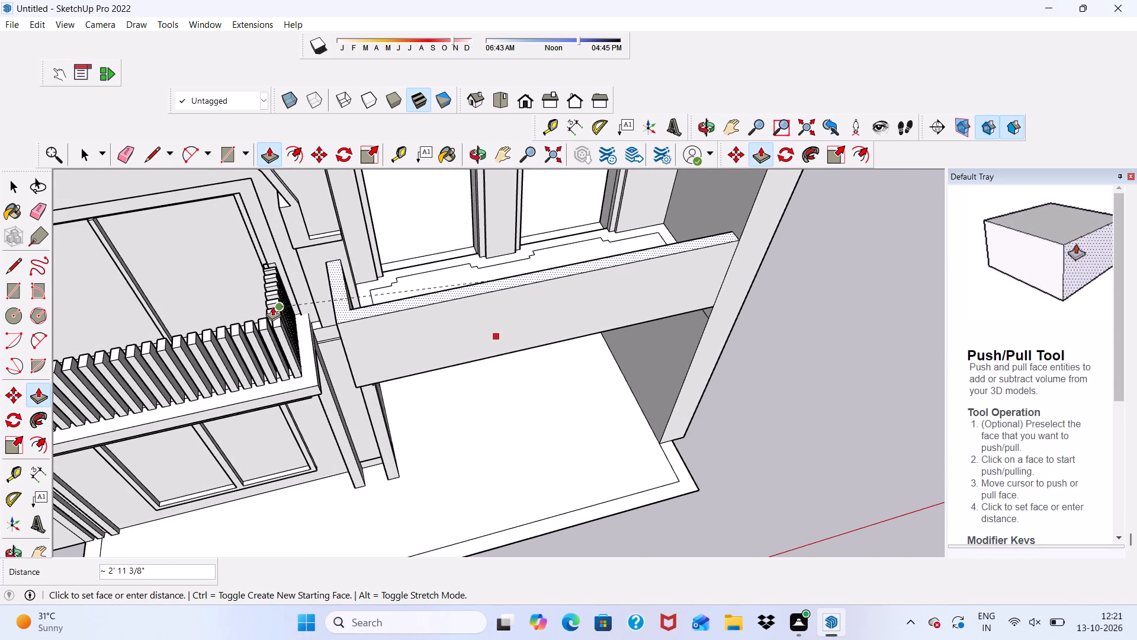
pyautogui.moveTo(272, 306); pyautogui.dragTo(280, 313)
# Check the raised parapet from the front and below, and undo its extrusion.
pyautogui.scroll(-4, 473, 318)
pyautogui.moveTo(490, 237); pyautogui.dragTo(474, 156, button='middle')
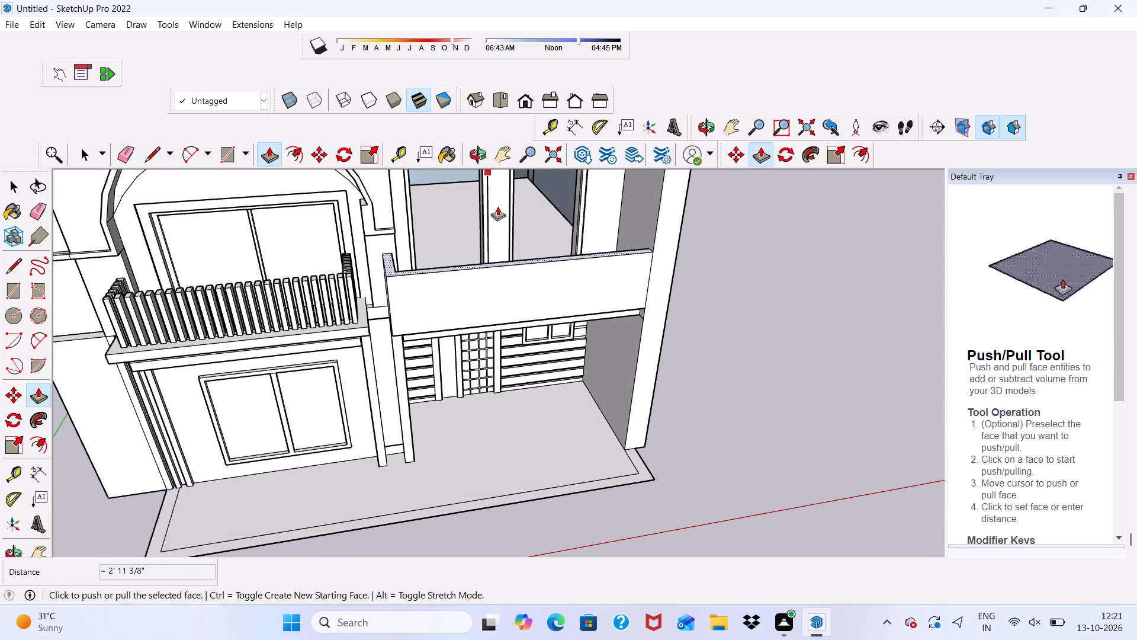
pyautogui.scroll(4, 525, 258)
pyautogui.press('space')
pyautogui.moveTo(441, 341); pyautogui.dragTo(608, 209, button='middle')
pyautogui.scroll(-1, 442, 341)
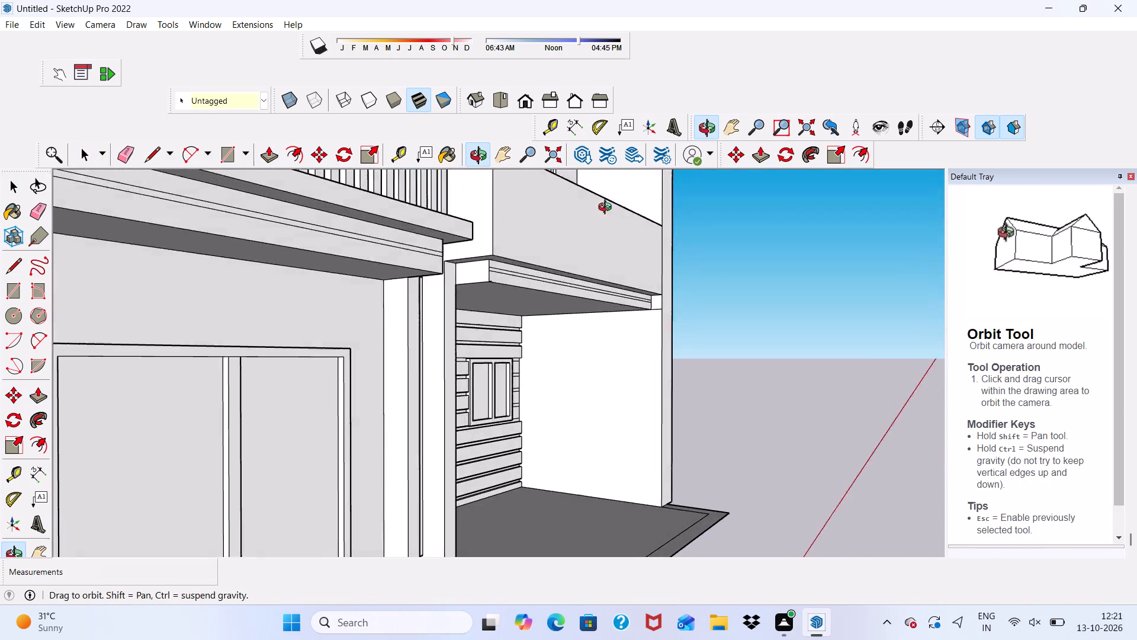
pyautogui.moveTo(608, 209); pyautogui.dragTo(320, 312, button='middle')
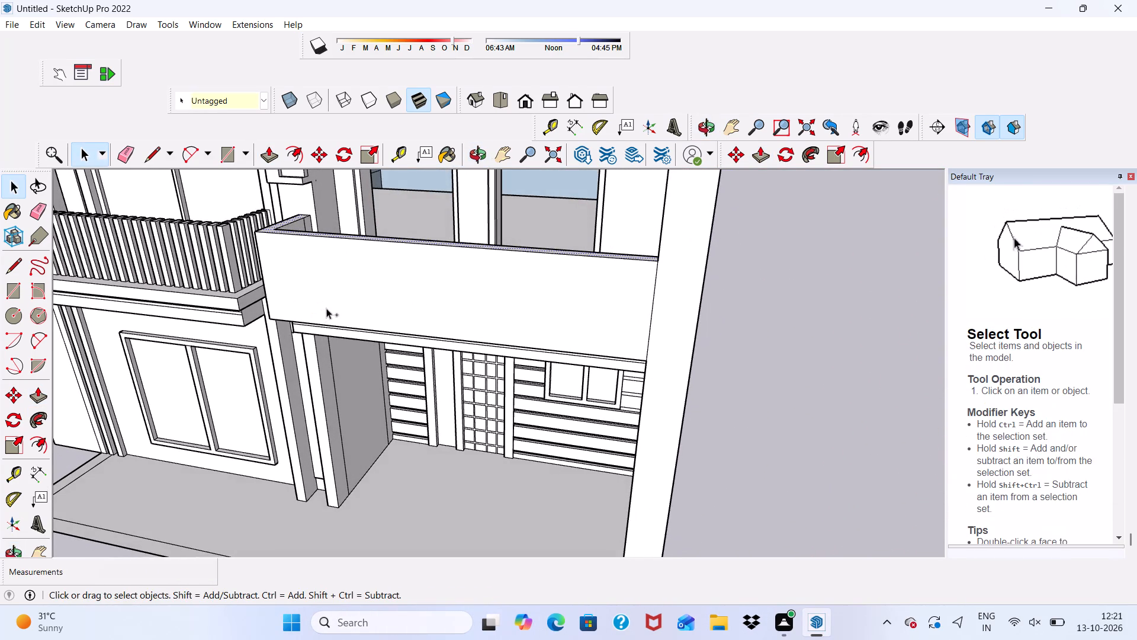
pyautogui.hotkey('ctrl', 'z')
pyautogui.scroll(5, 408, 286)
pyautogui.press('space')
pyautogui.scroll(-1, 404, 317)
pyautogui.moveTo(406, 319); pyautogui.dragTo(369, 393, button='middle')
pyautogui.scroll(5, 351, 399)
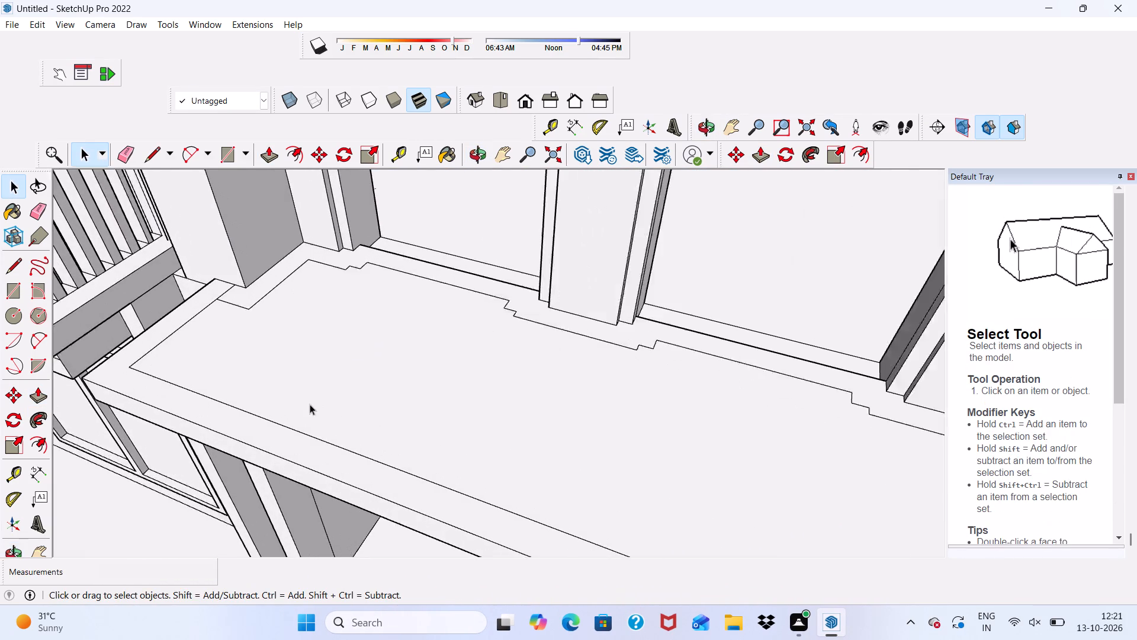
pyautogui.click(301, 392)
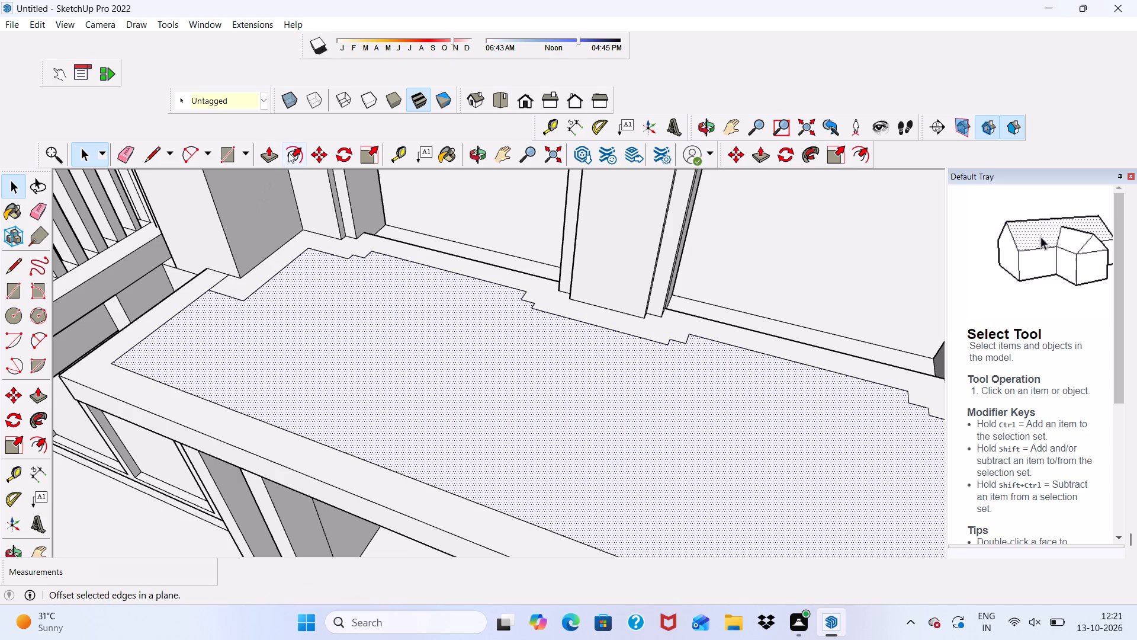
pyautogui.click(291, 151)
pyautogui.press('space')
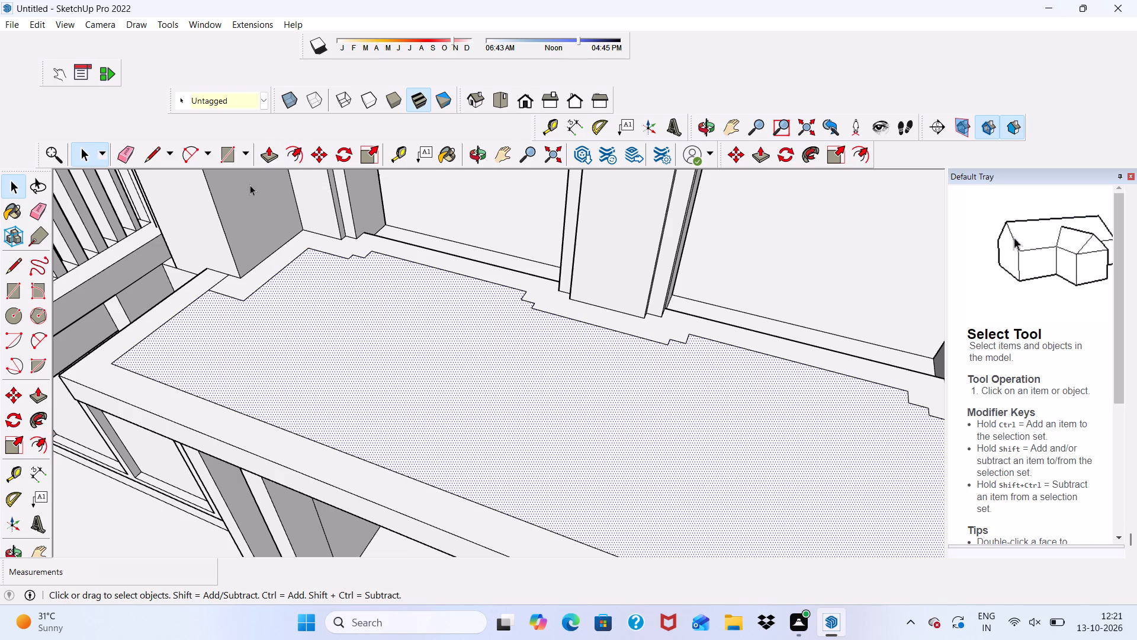
# Draw a rectangle about 2' 7/16" by 3 7/16" along the inner border edge on the terrace's balcony side.
pyautogui.click(212, 156)
pyautogui.scroll(2, 208, 287)
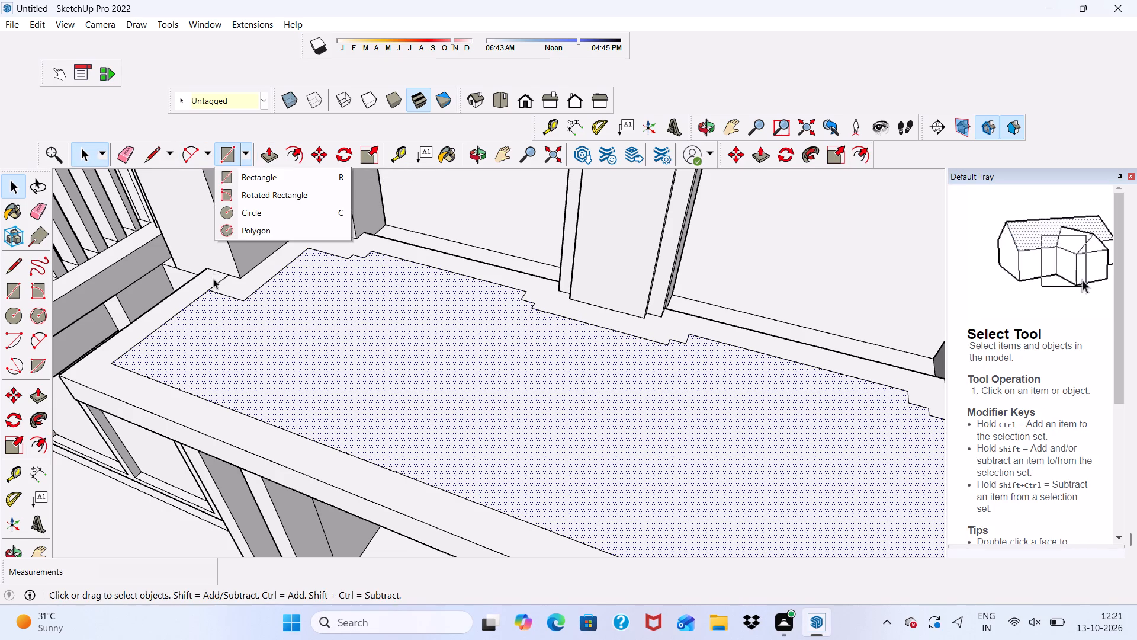
pyautogui.scroll(2, 213, 279)
pyautogui.click(230, 146)
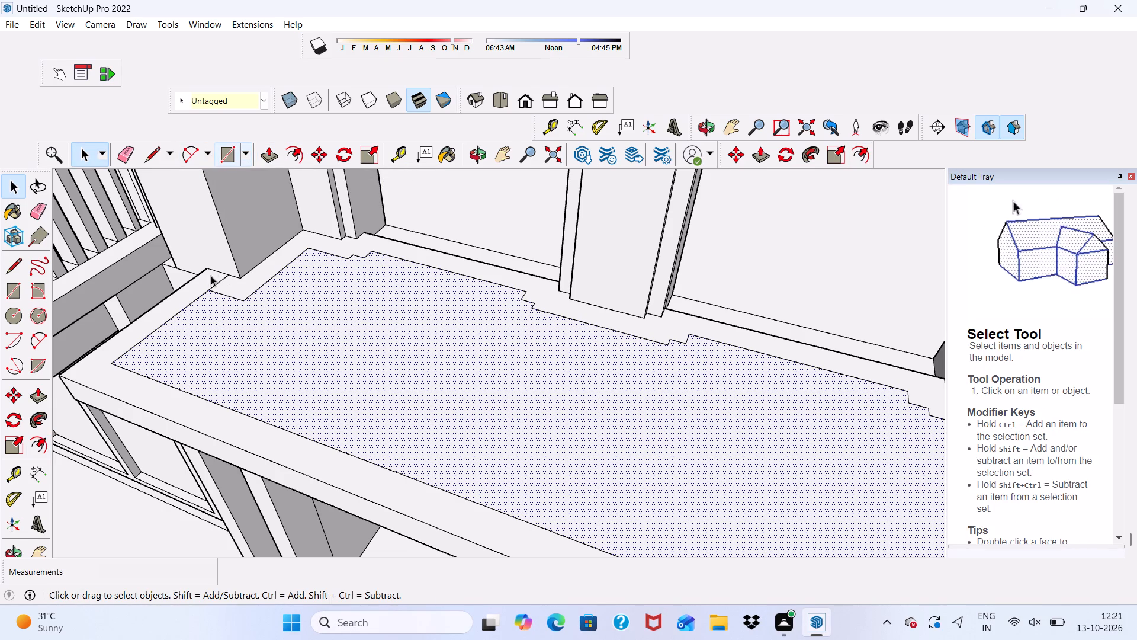
pyautogui.click(221, 148)
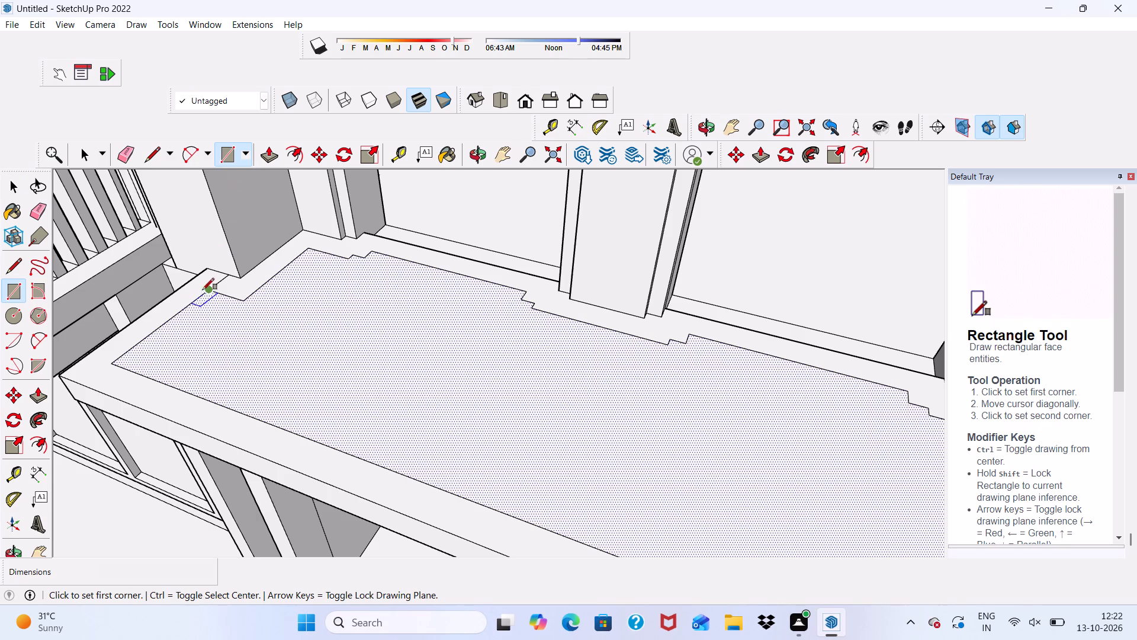
pyautogui.click(208, 289)
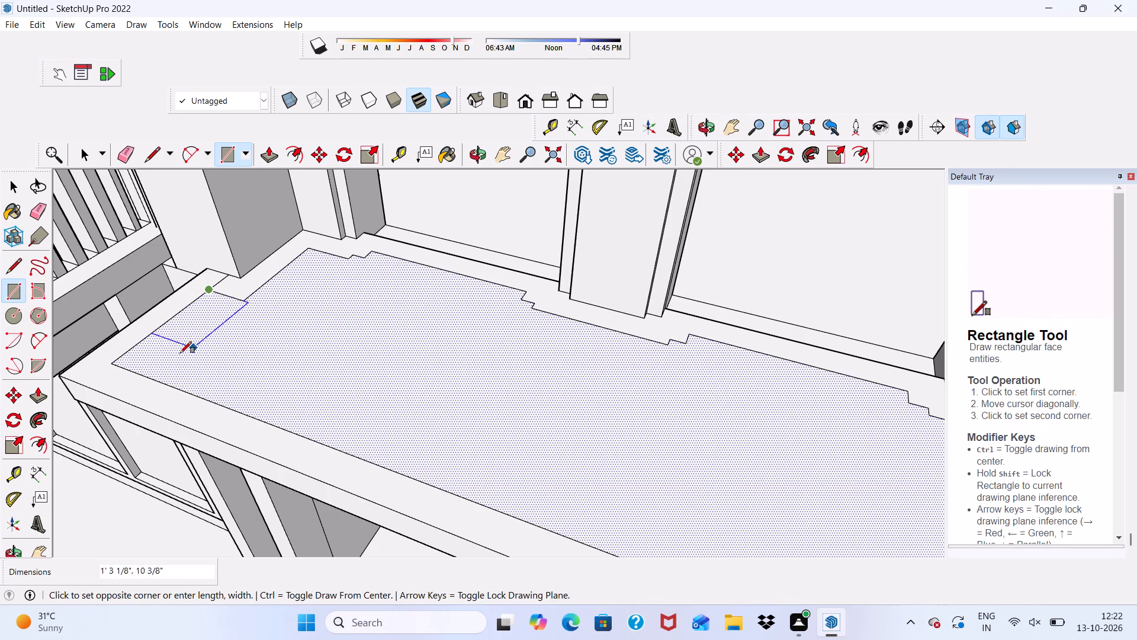
pyautogui.scroll(1, 130, 371)
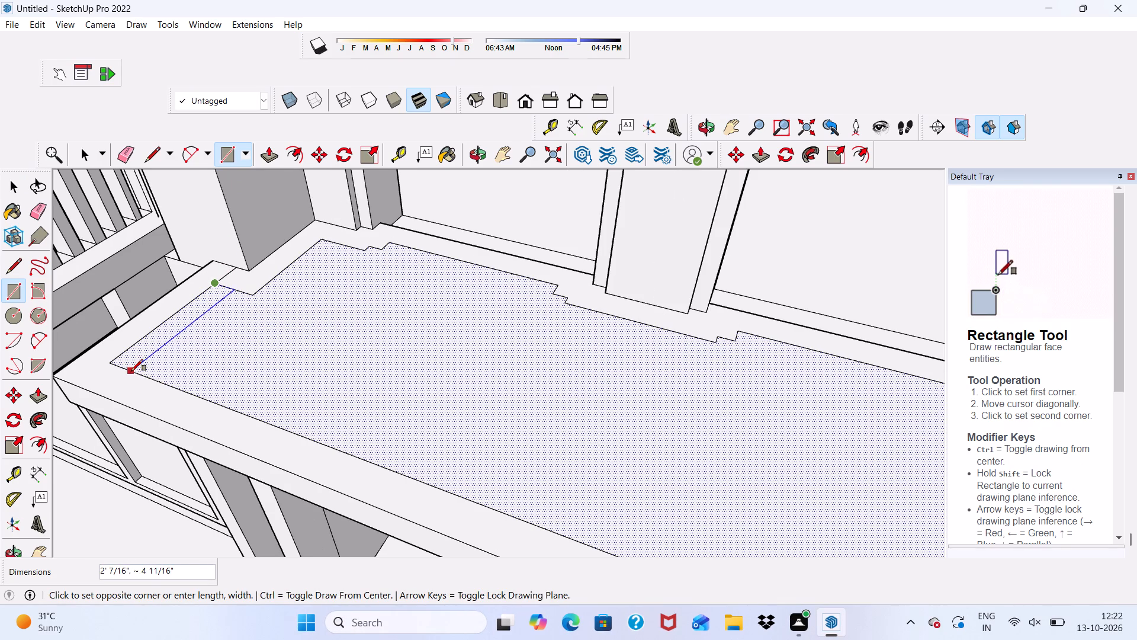
pyautogui.click(124, 371)
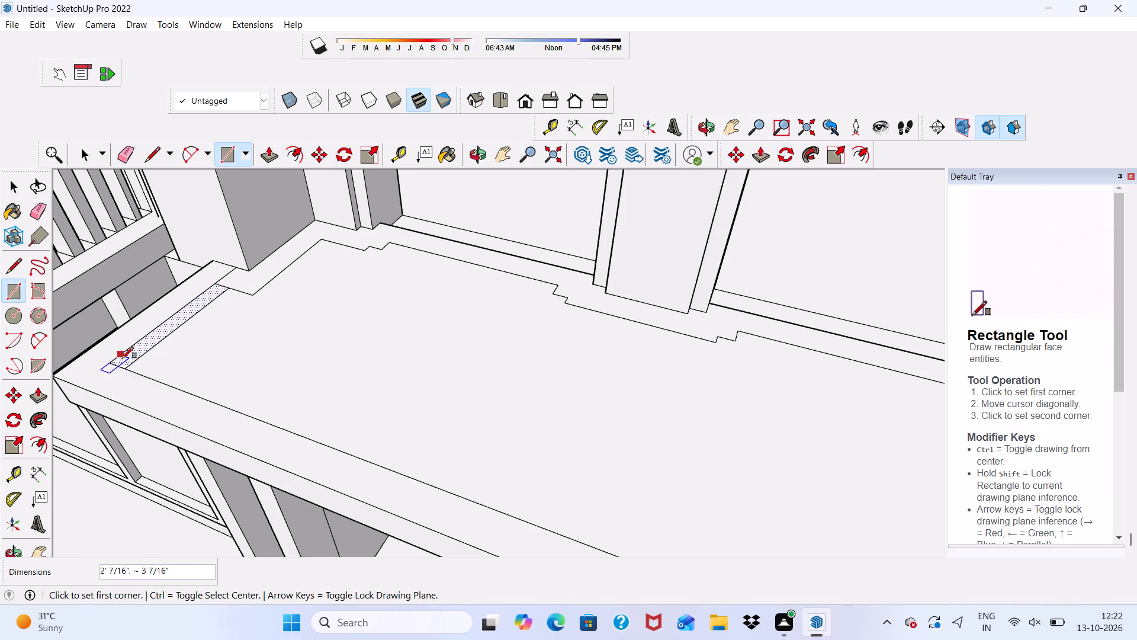
# Draw a rectangle about 14' 1/4" by 4" along the front inner border edge, from its balcony-side corner to the side wall.
pyautogui.scroll(4, 115, 357)
pyautogui.click(110, 363)
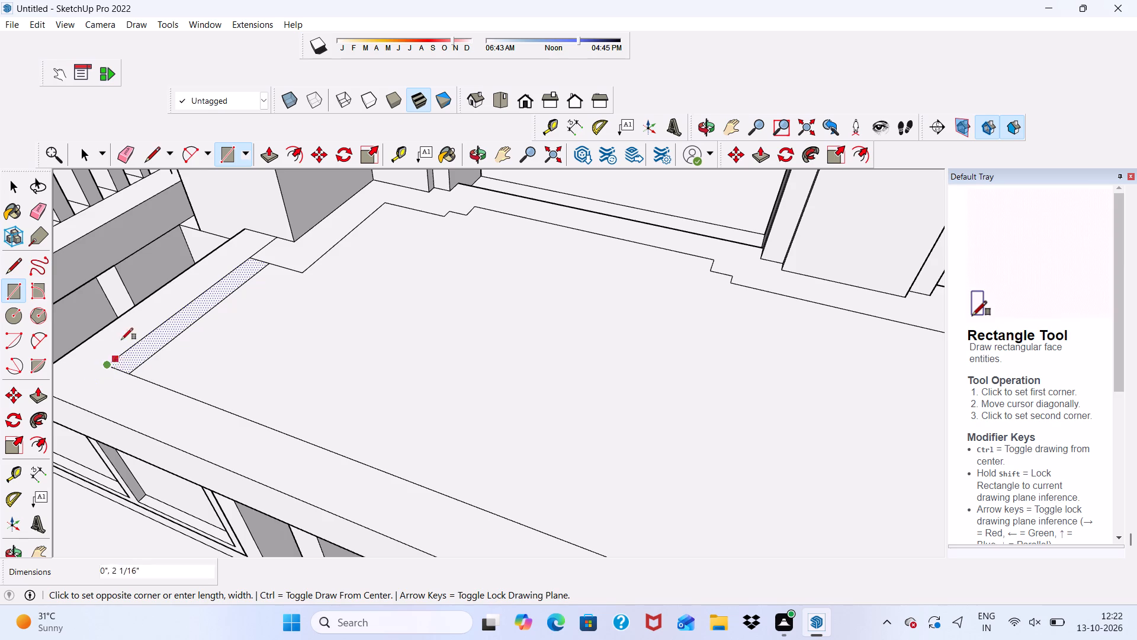
pyautogui.scroll(-5, 249, 302)
pyautogui.scroll(-9, 205, 345)
pyautogui.scroll(6, 519, 446)
pyautogui.scroll(-4, 548, 447)
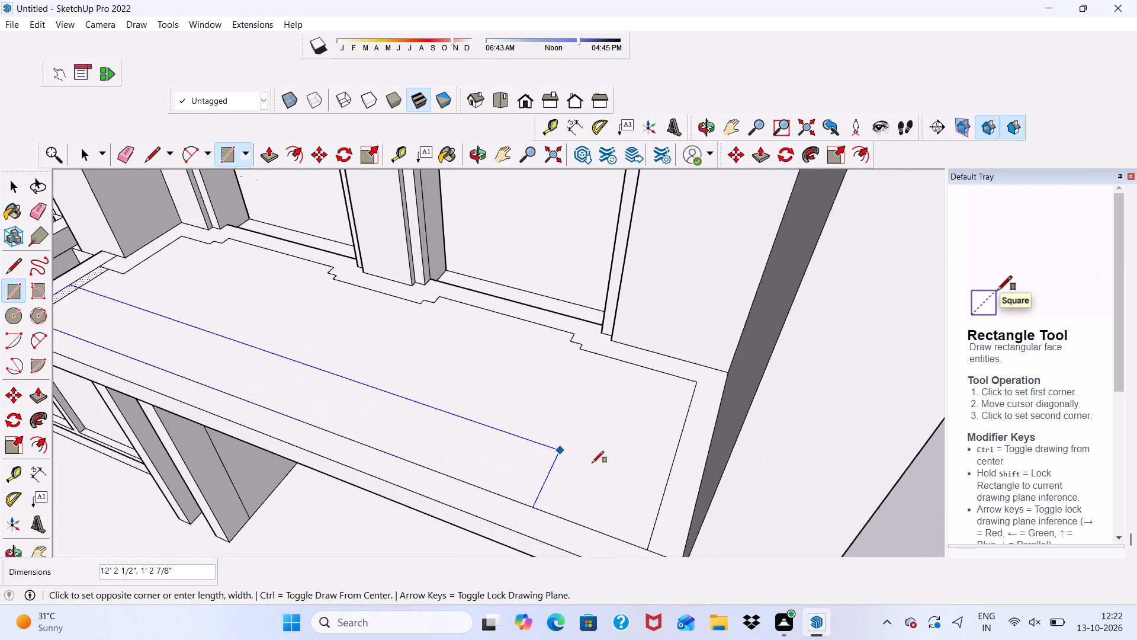
pyautogui.scroll(-1, 592, 463)
pyautogui.moveTo(571, 475); pyautogui.dragTo(674, 460, button='middle')
pyautogui.scroll(5, 761, 414)
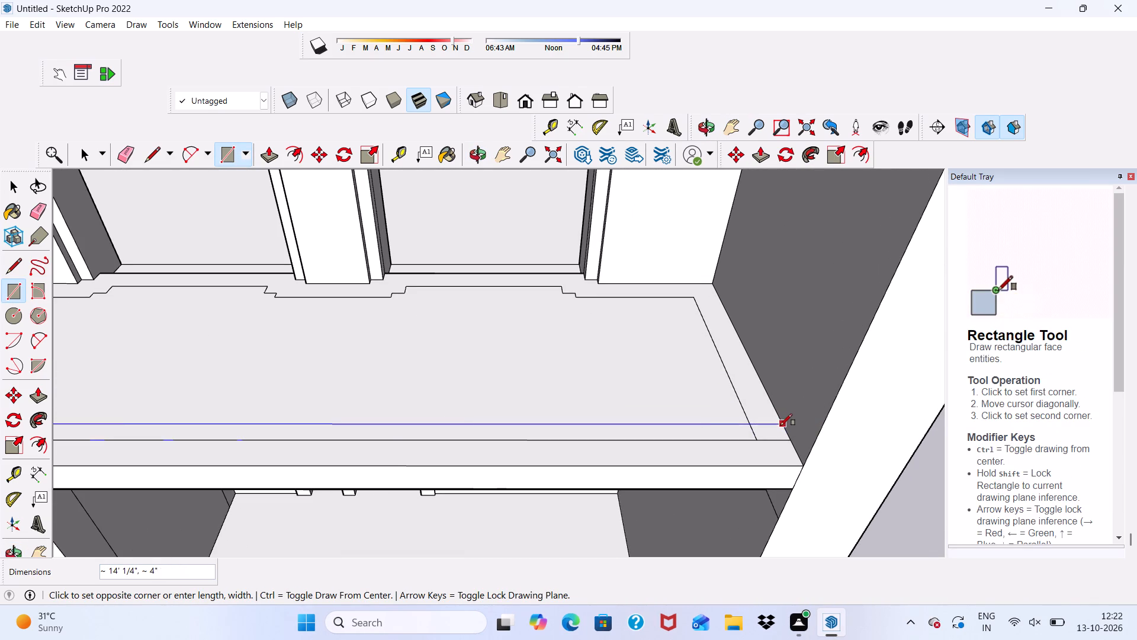
pyautogui.click(781, 425)
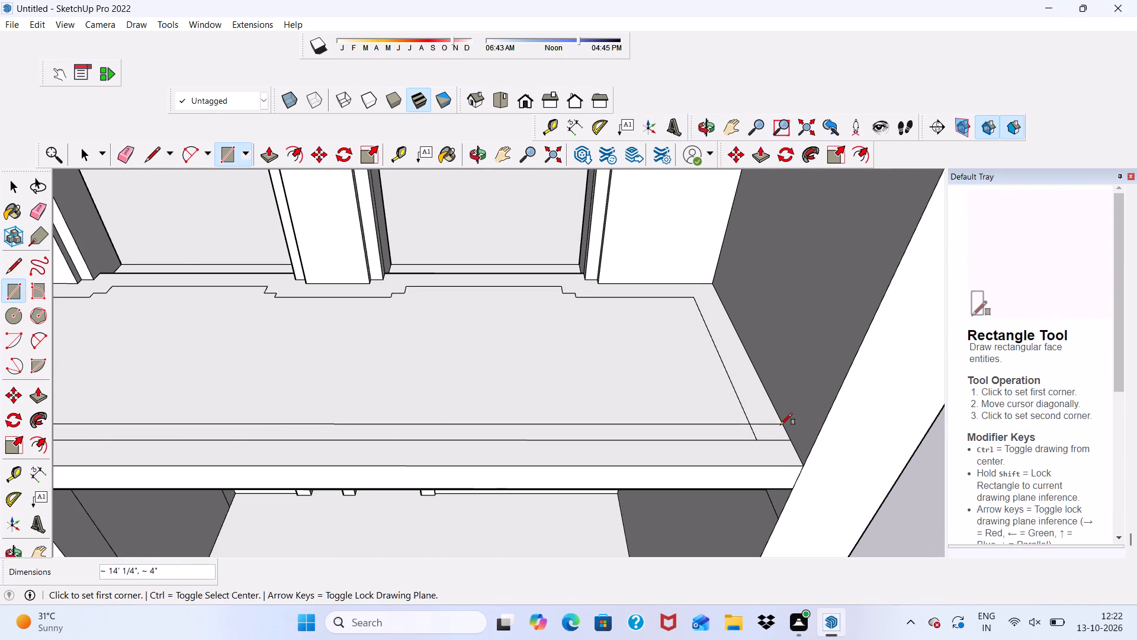
pyautogui.press('space')
# Erase the inner border outline along the terrace's side wall and the adjoining part of the stepped back outline.
pyautogui.click(129, 153)
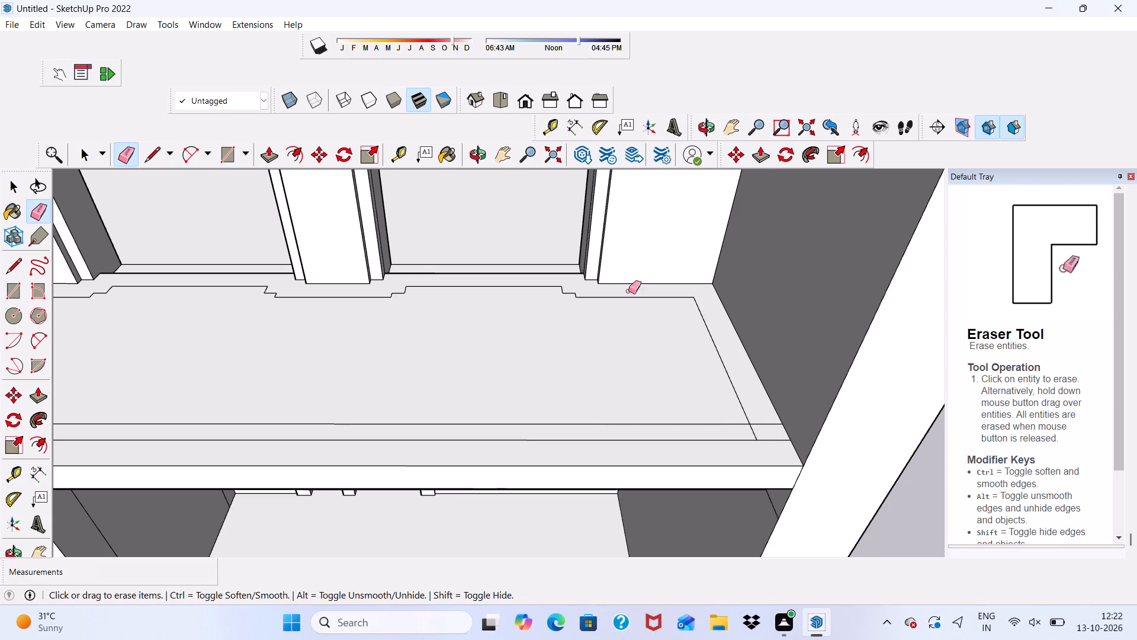
pyautogui.moveTo(704, 327); pyautogui.dragTo(724, 340)
pyautogui.scroll(4, 762, 447)
pyautogui.moveTo(757, 425); pyautogui.dragTo(741, 427)
pyautogui.scroll(1, 614, 248)
pyautogui.moveTo(603, 241); pyautogui.dragTo(523, 252)
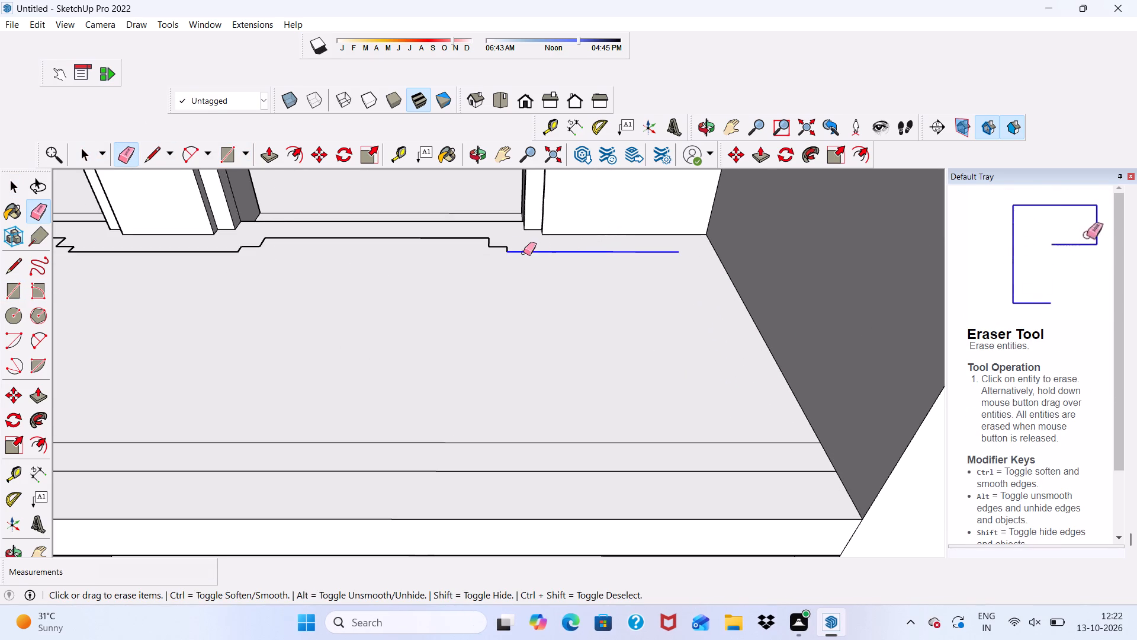
pyautogui.moveTo(523, 252); pyautogui.dragTo(252, 249)
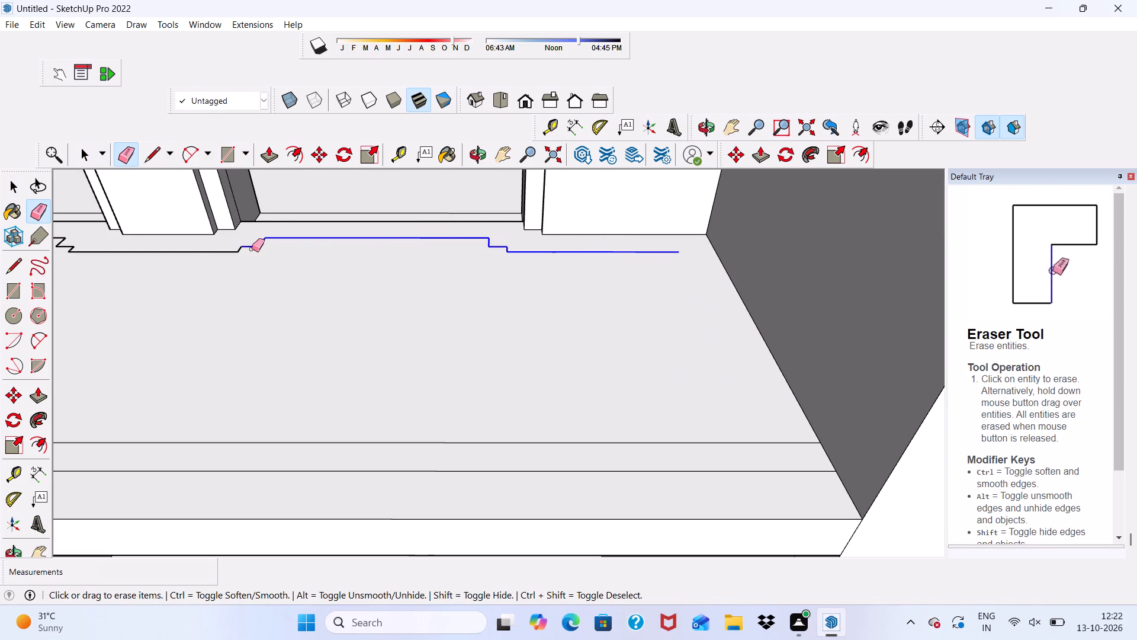
pyautogui.moveTo(252, 249); pyautogui.dragTo(207, 257)
pyautogui.scroll(-17, 205, 254)
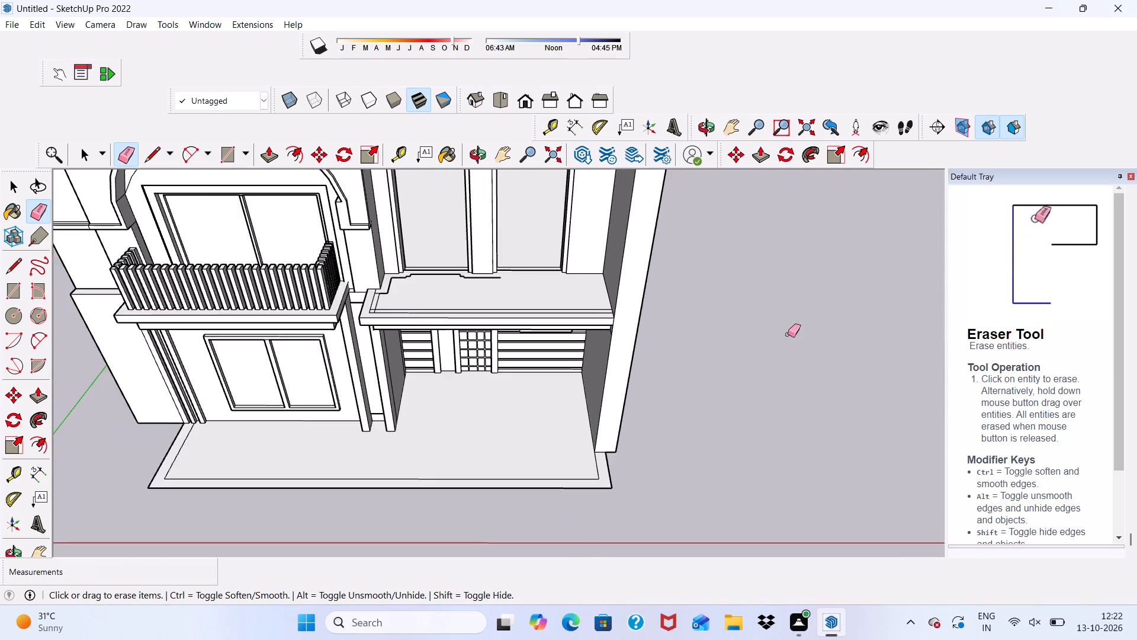
# Erase the 6" dividing line near the pillar and the rest of the stepped outline along the terrace's back.
pyautogui.scroll(5, 534, 265)
pyautogui.scroll(5, 359, 274)
pyautogui.scroll(3, 262, 336)
pyautogui.scroll(2, 119, 341)
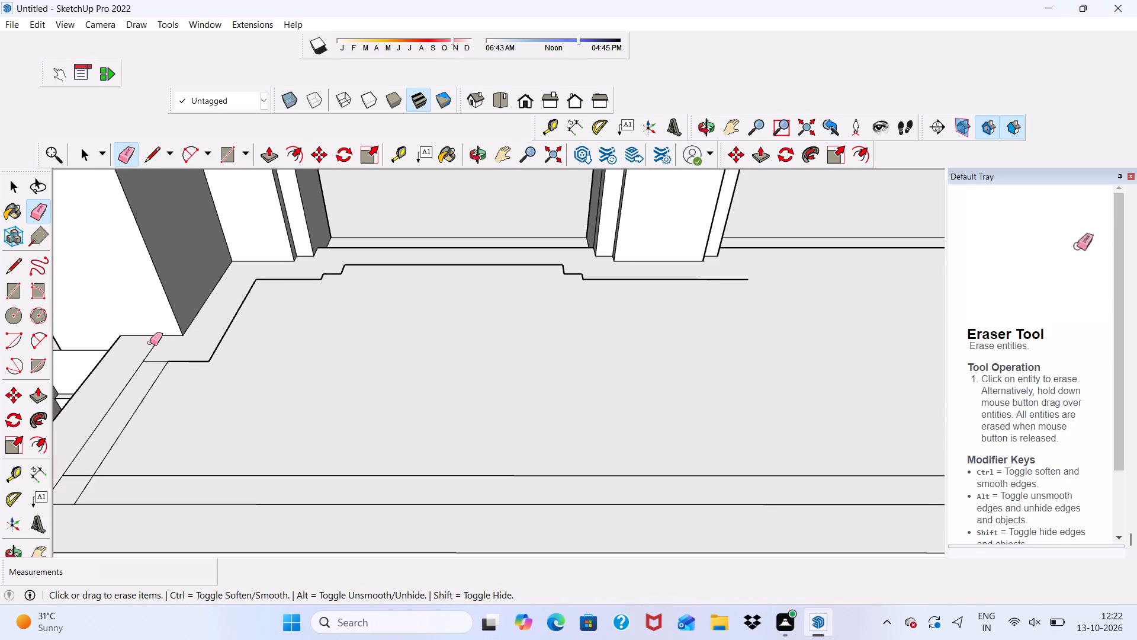
pyautogui.click(153, 344)
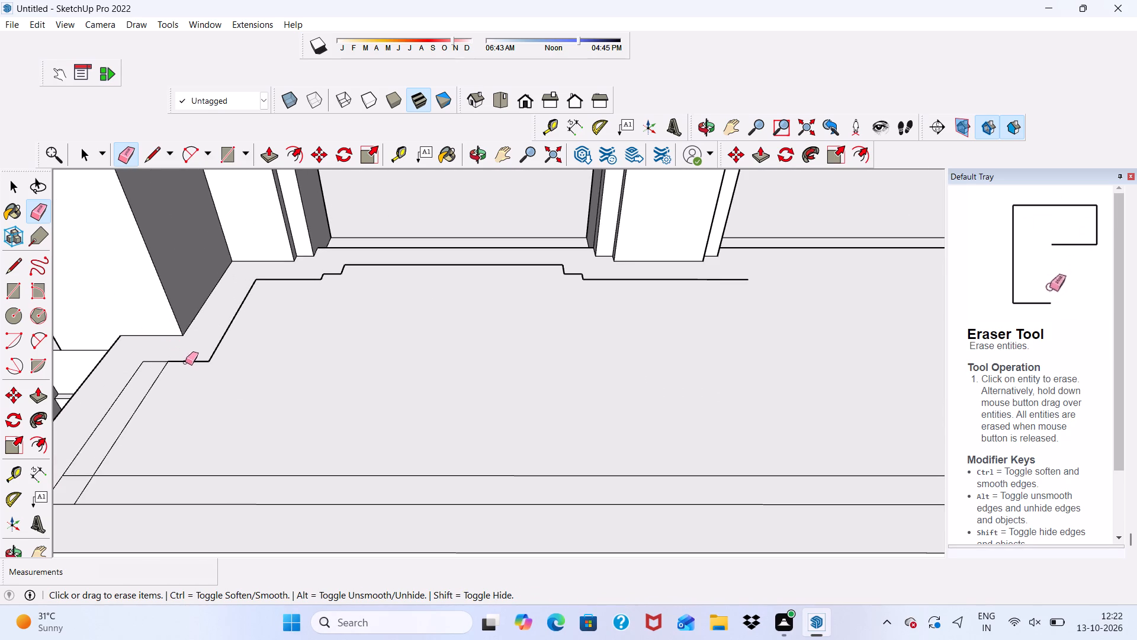
pyautogui.moveTo(188, 362); pyautogui.dragTo(315, 270)
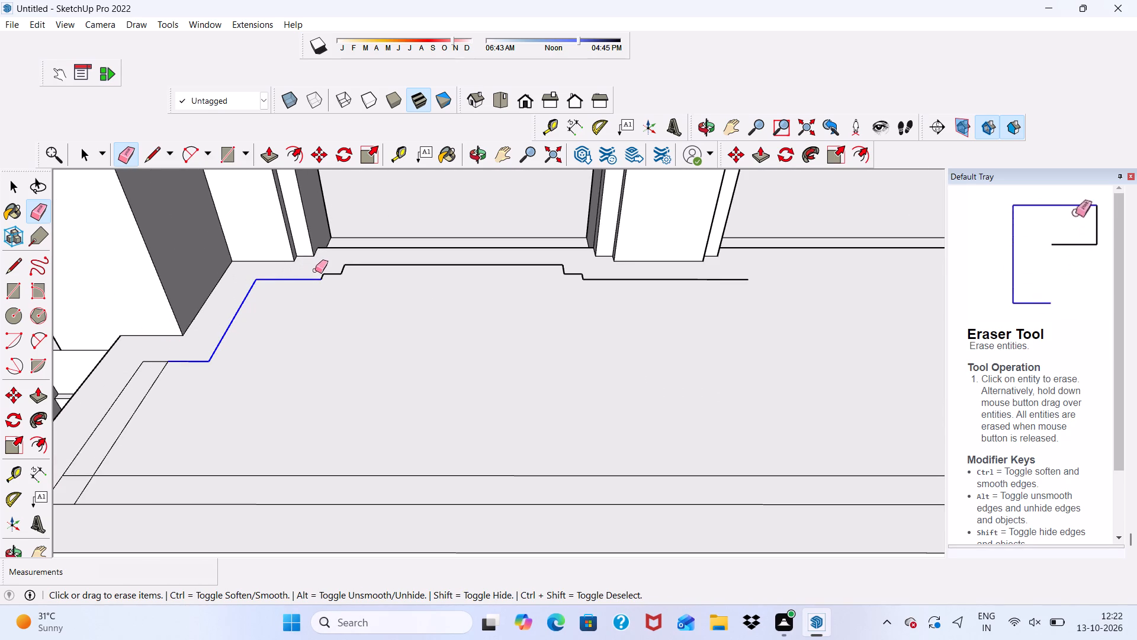
pyautogui.moveTo(315, 270); pyautogui.dragTo(589, 277)
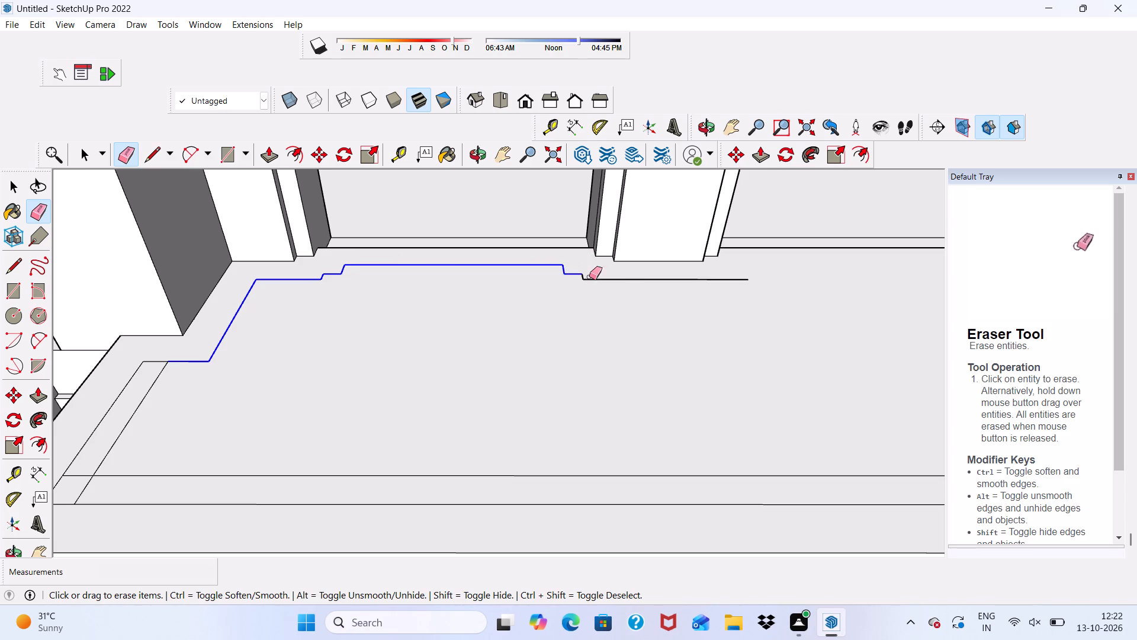
pyautogui.moveTo(589, 277); pyautogui.dragTo(744, 273)
pyautogui.scroll(-5, 766, 288)
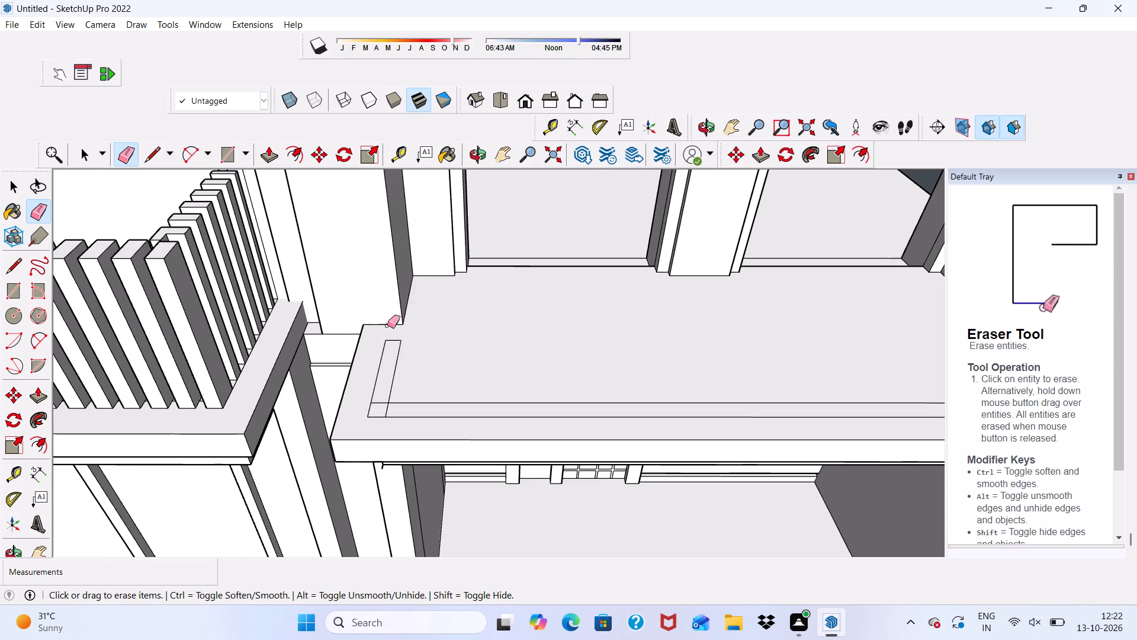
# Draw two lines about 6" long from the narrow side strip's back corners to the pillar's base edge.
pyautogui.scroll(4, 362, 314)
pyautogui.press('space')
pyautogui.moveTo(151, 158); pyautogui.dragTo(204, 201)
pyautogui.scroll(4, 366, 341)
pyautogui.scroll(1, 280, 251)
pyautogui.click(163, 148)
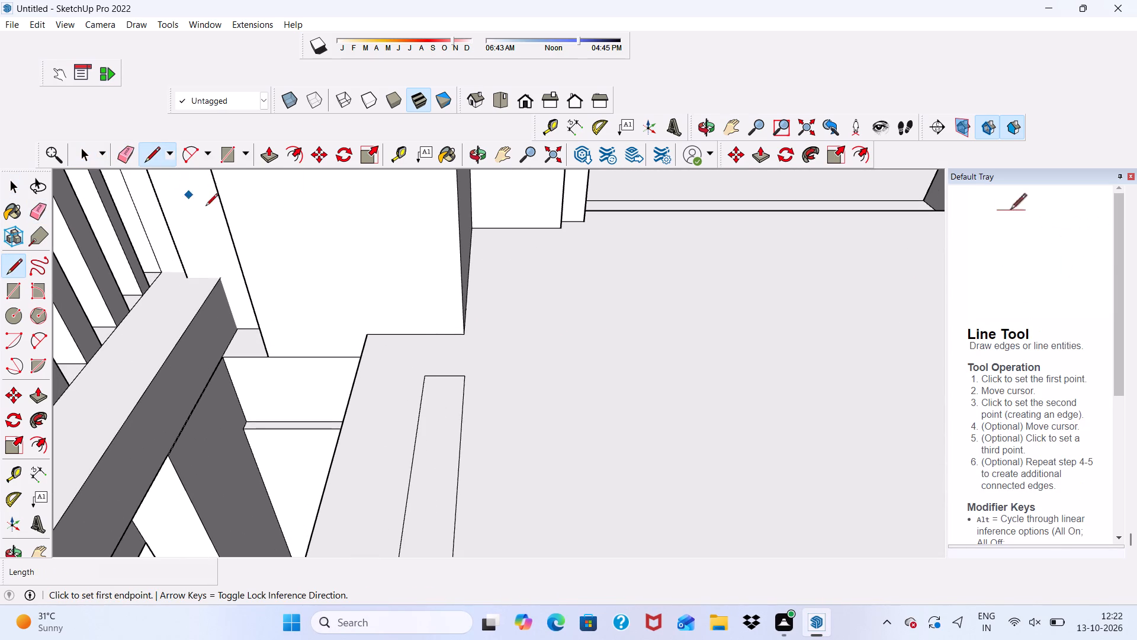
pyautogui.scroll(4, 416, 351)
pyautogui.moveTo(431, 393); pyautogui.dragTo(431, 388)
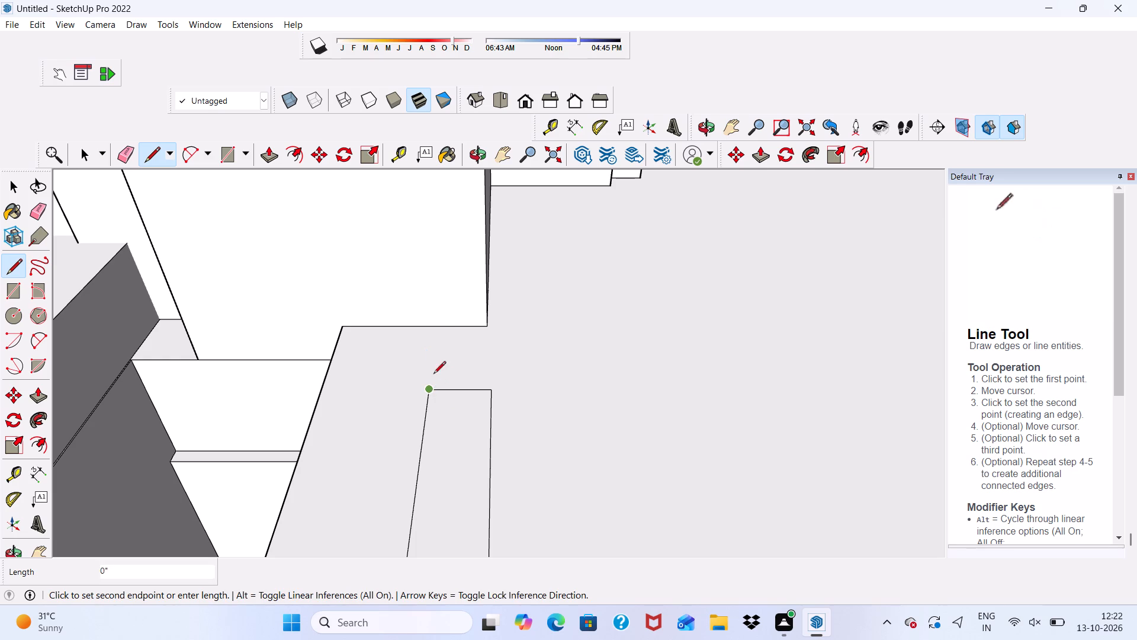
pyautogui.click(440, 330)
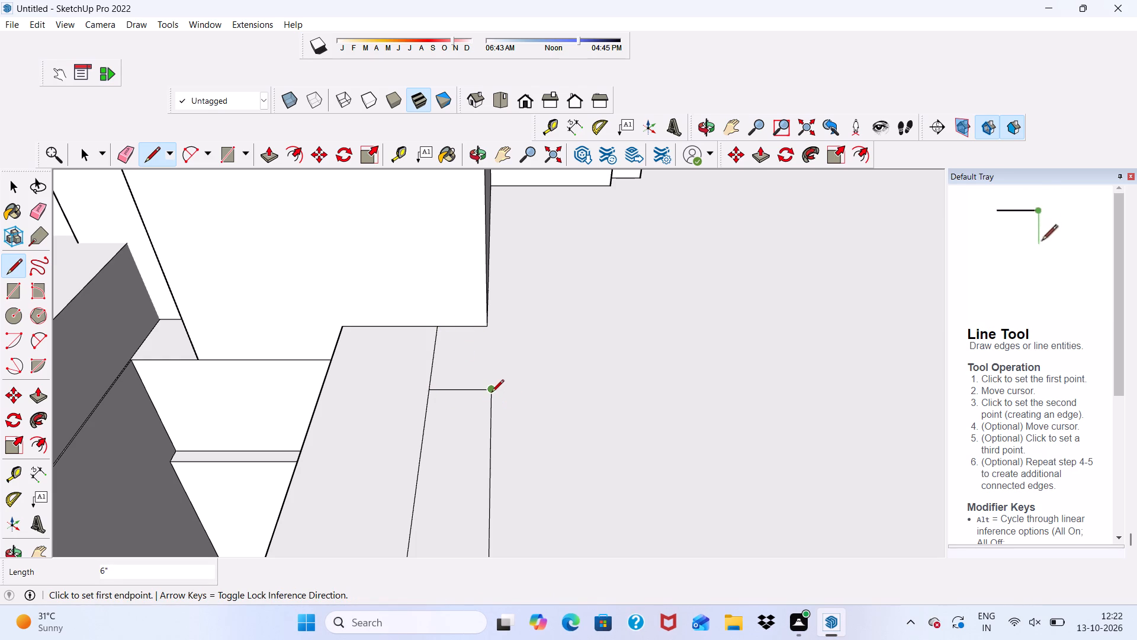
pyautogui.click(492, 393)
pyautogui.click(488, 329)
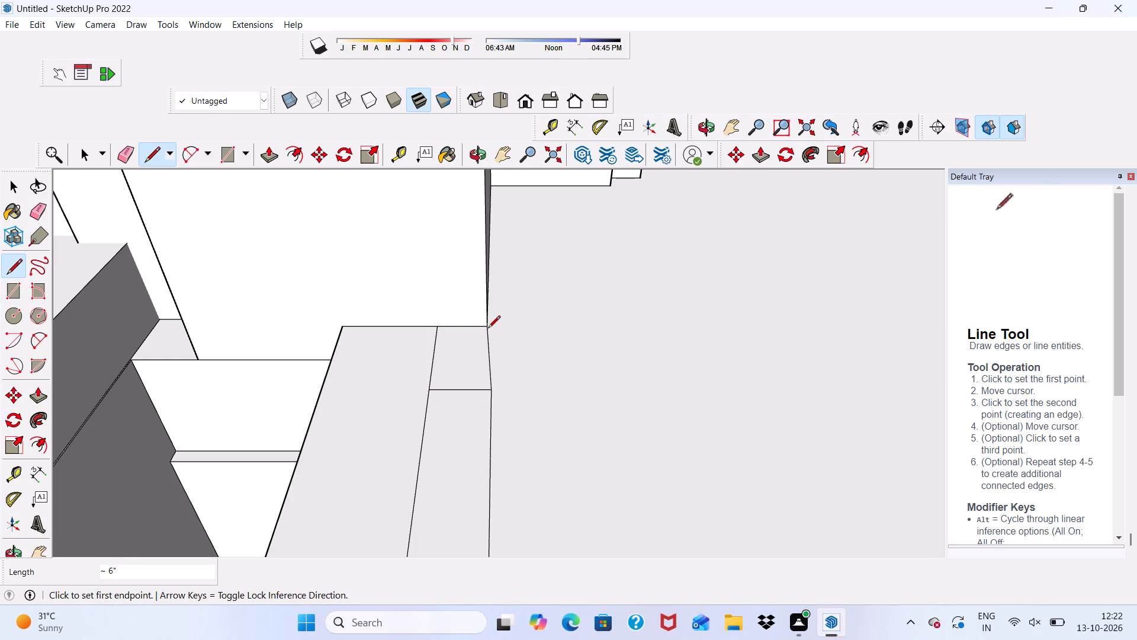
# Undo the last line drawn from the side strip's back corner to the pillar's base corner.
pyautogui.keyDown('ctrl'); pyautogui.rightClick(540, 322); pyautogui.keyUp('ctrl')
pyautogui.hotkey('ctrl', 'z')
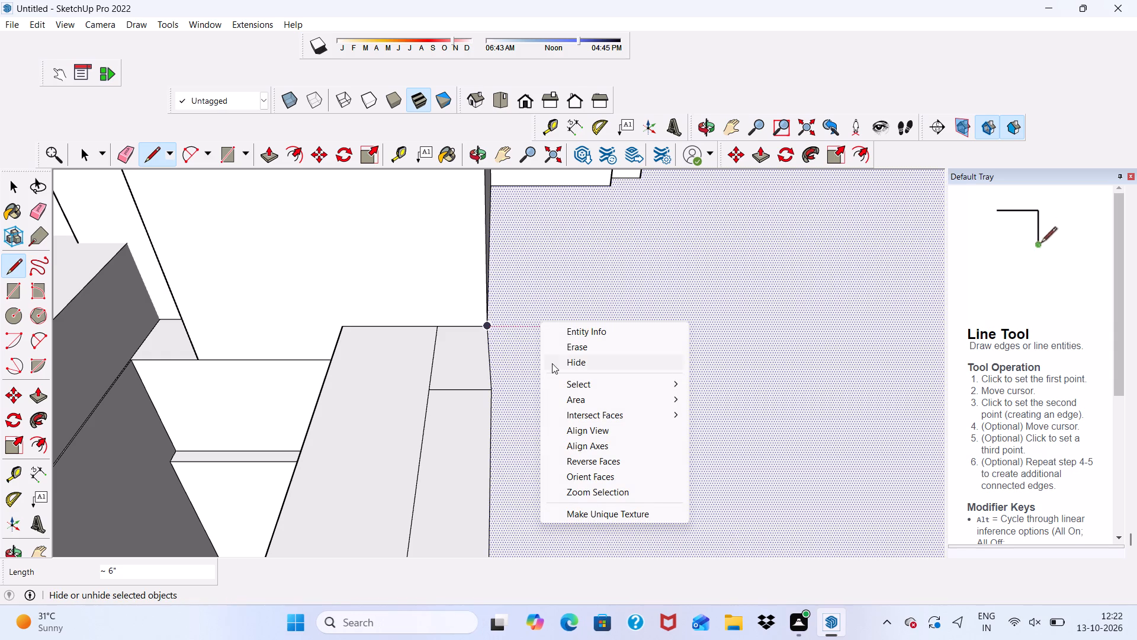
pyautogui.press('space')
pyautogui.hotkey('ctrl', 'z')
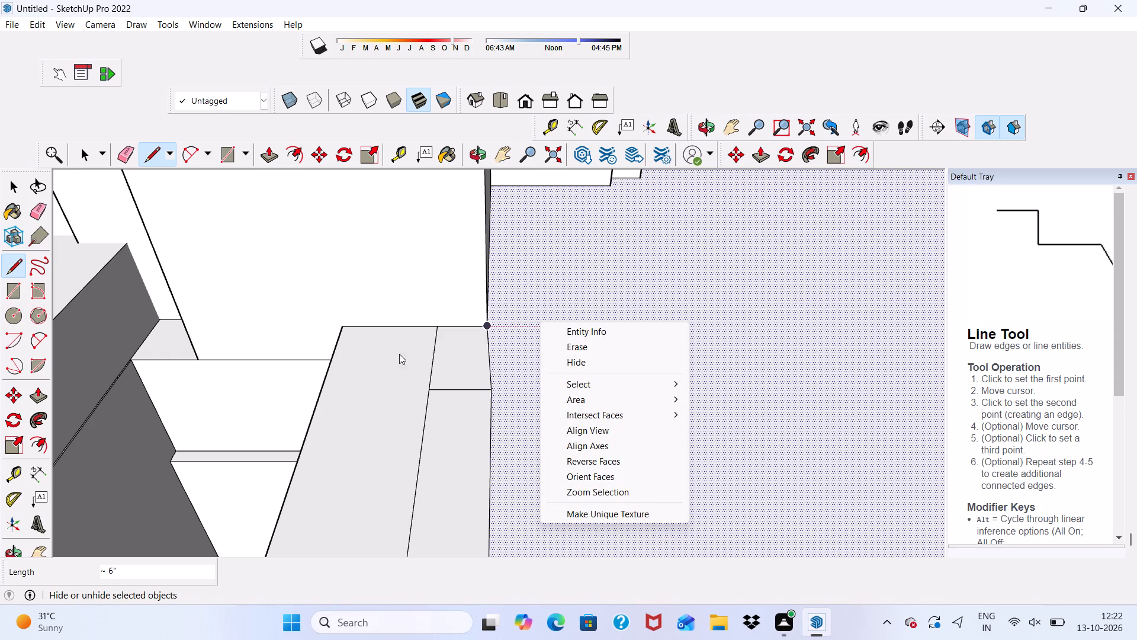
pyautogui.click(393, 359)
pyautogui.hotkey('ctrl', 'z')
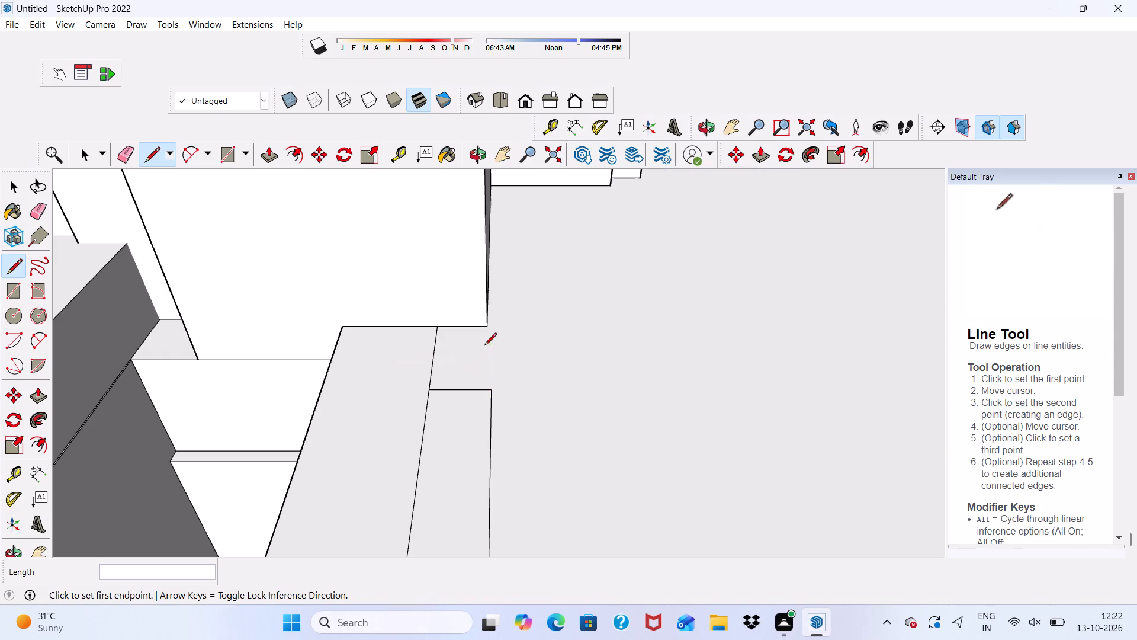
# Draw a straight 6" line from the pillar's base corner to the side strip's back edge.
pyautogui.scroll(4, 472, 384)
pyautogui.click(493, 300)
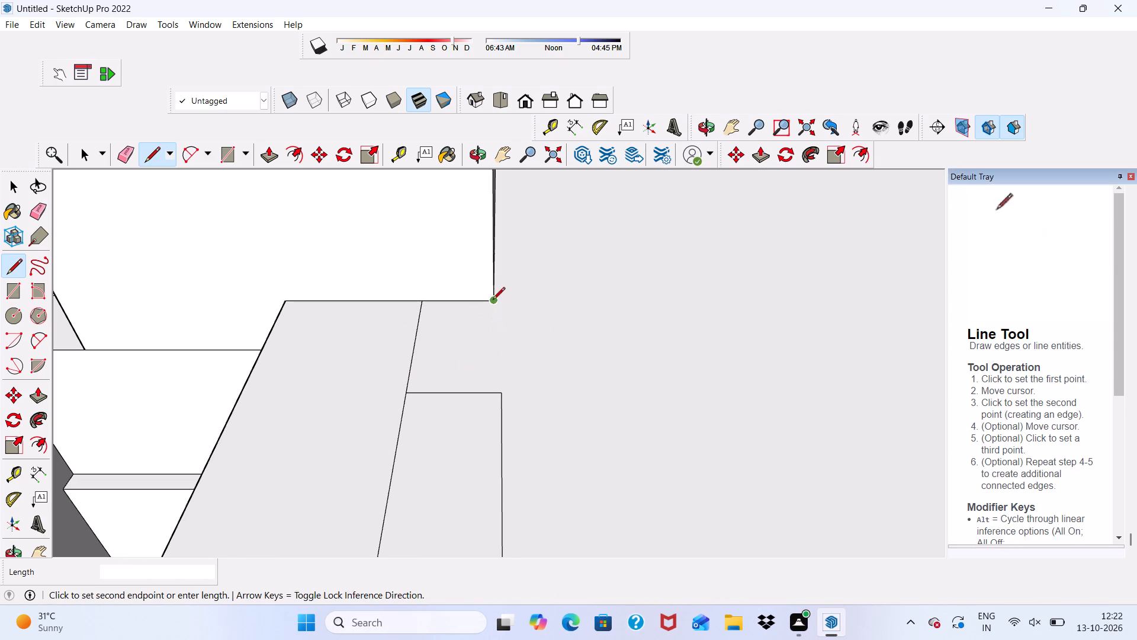
pyautogui.click(489, 393)
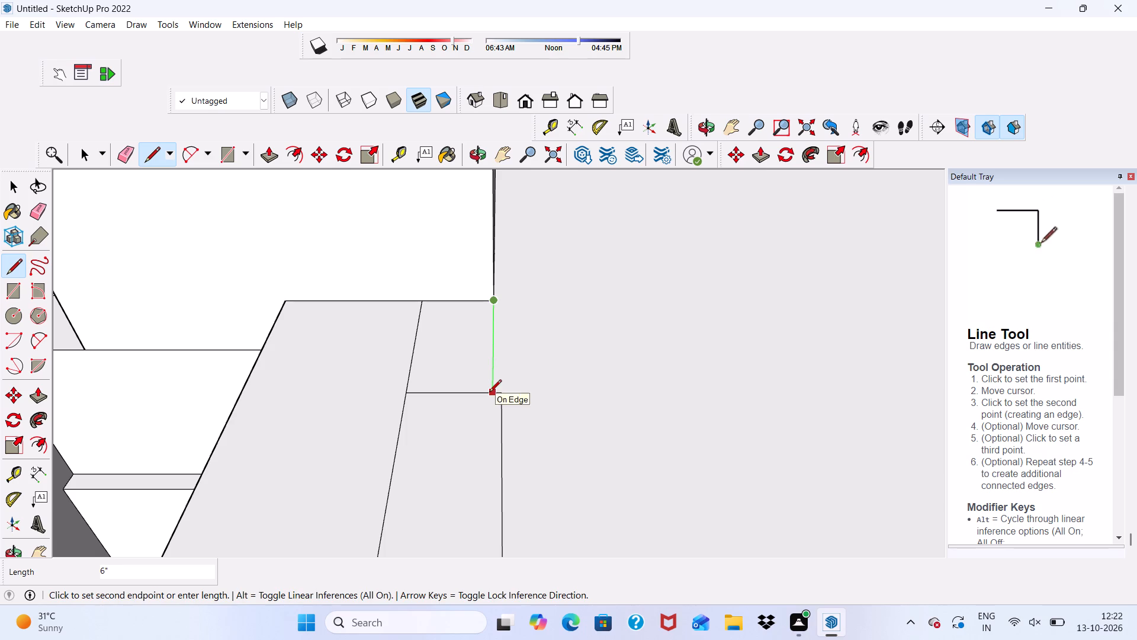
pyautogui.press('space')
# Extend the inner side line by about 1' 8 7/16" from the 6" line's end to the front border strip.
pyautogui.scroll(-11, 484, 337)
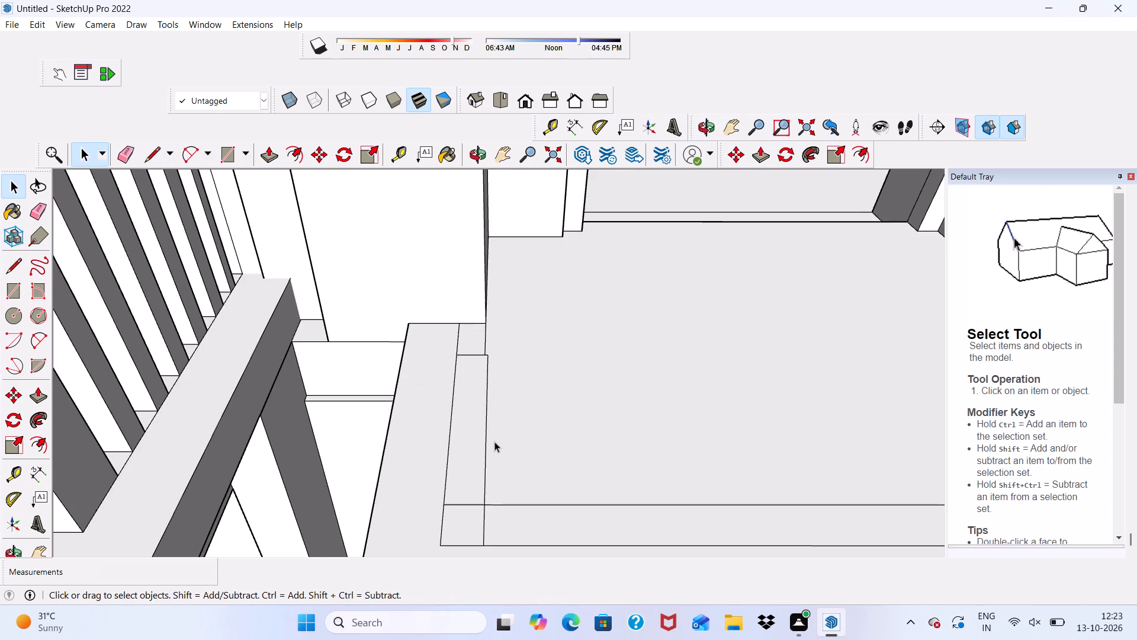
pyautogui.moveTo(487, 461); pyautogui.dragTo(532, 497, button='middle')
pyautogui.scroll(6, 489, 386)
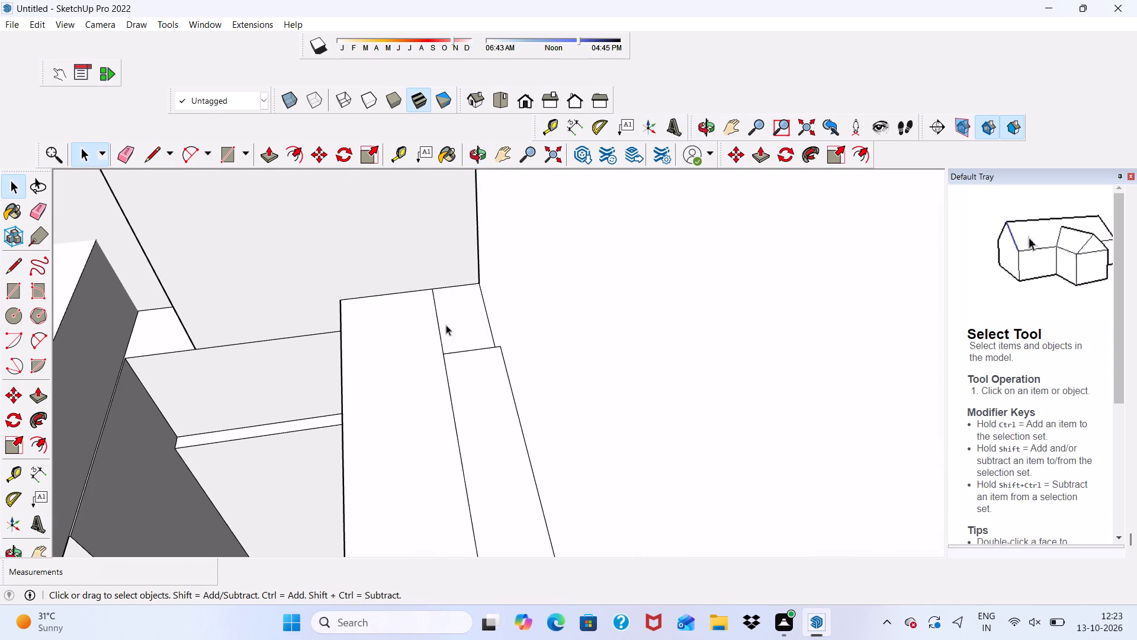
pyautogui.click(152, 154)
pyautogui.scroll(2, 390, 305)
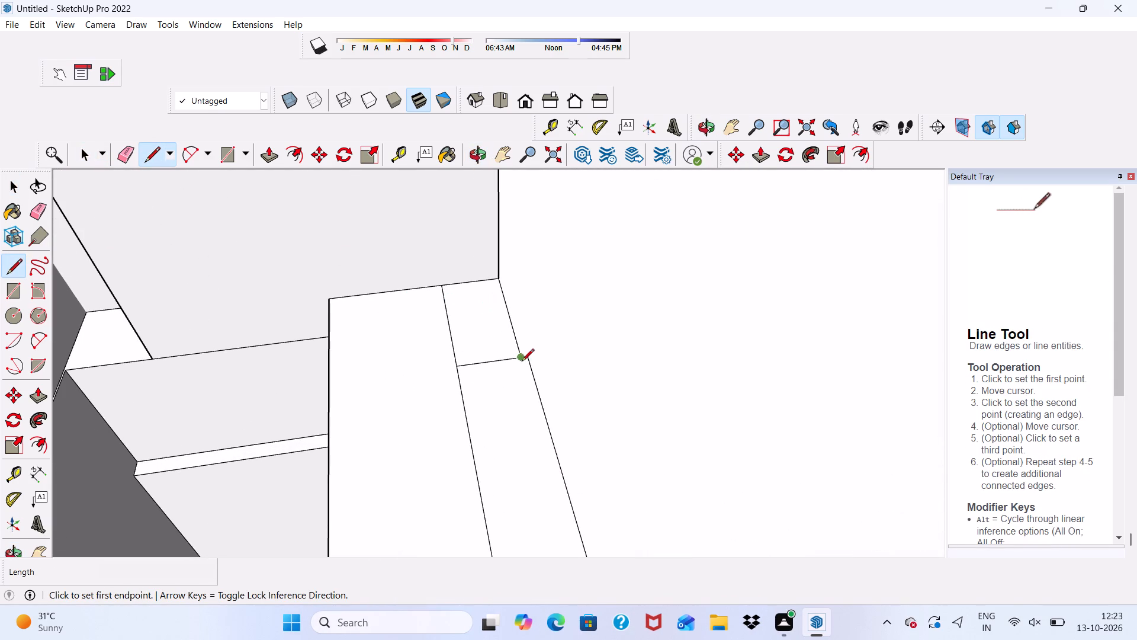
pyautogui.click(518, 360)
pyautogui.scroll(-12, 485, 272)
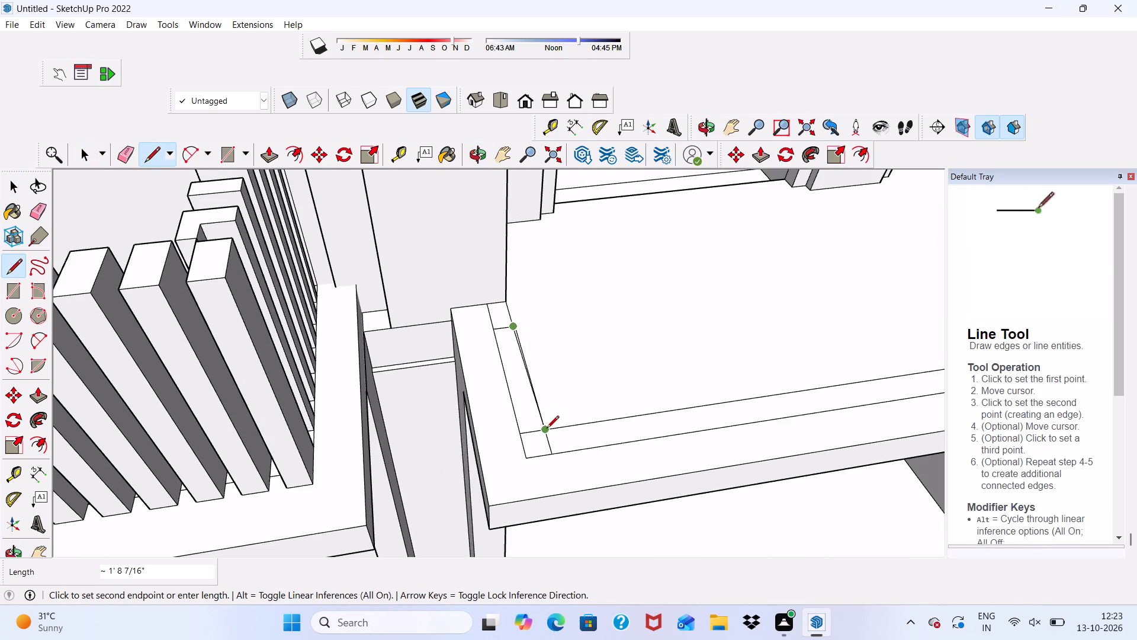
pyautogui.scroll(12, 547, 429)
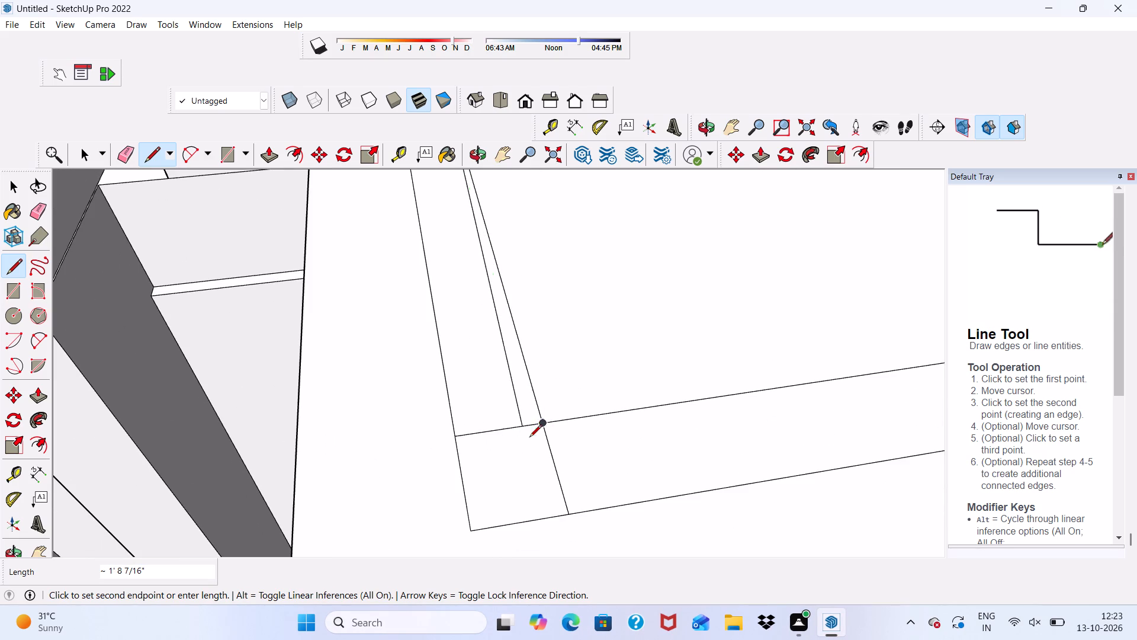
pyautogui.scroll(4, 529, 430)
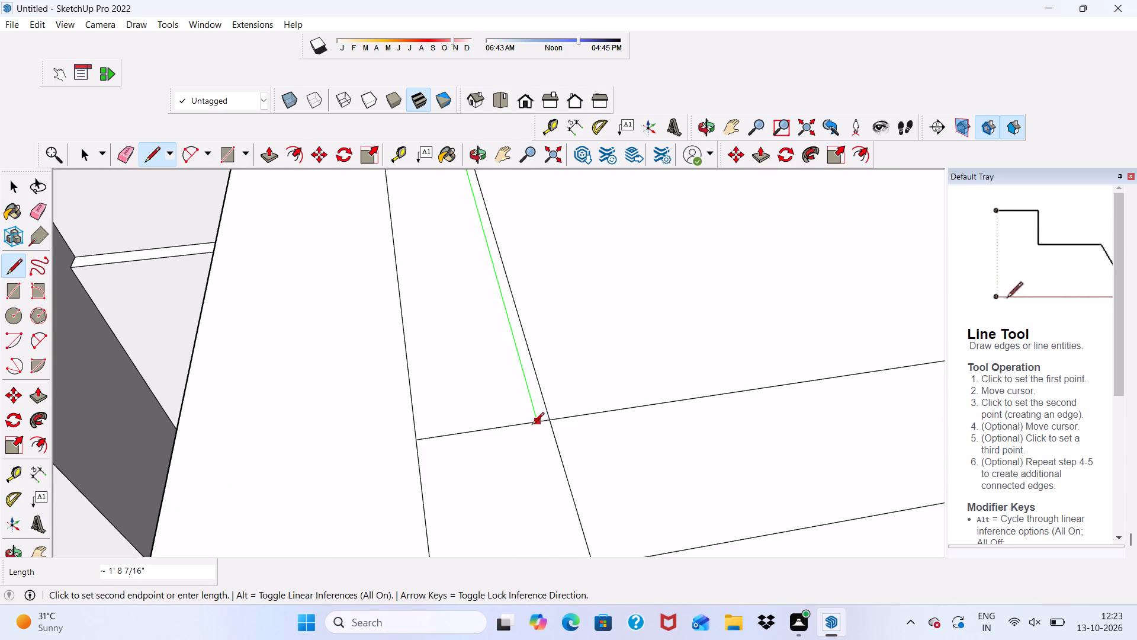
pyautogui.click(535, 427)
pyautogui.press('space')
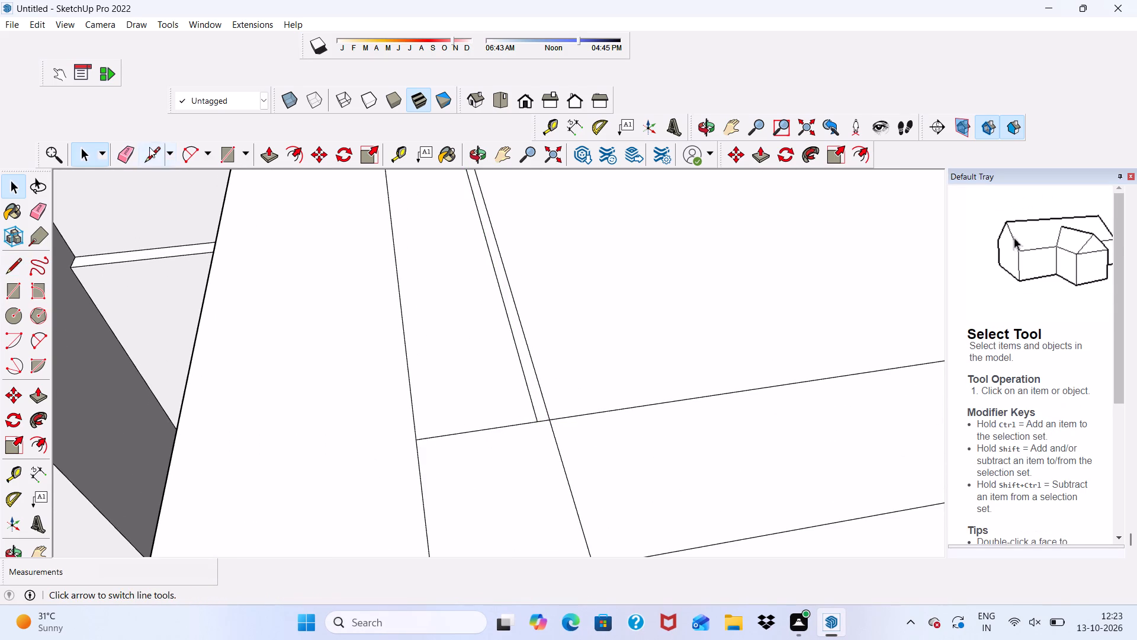
# Erase the side strip's old inner edge and the leftover dividing lines where it meets the front strip.
pyautogui.click(135, 150)
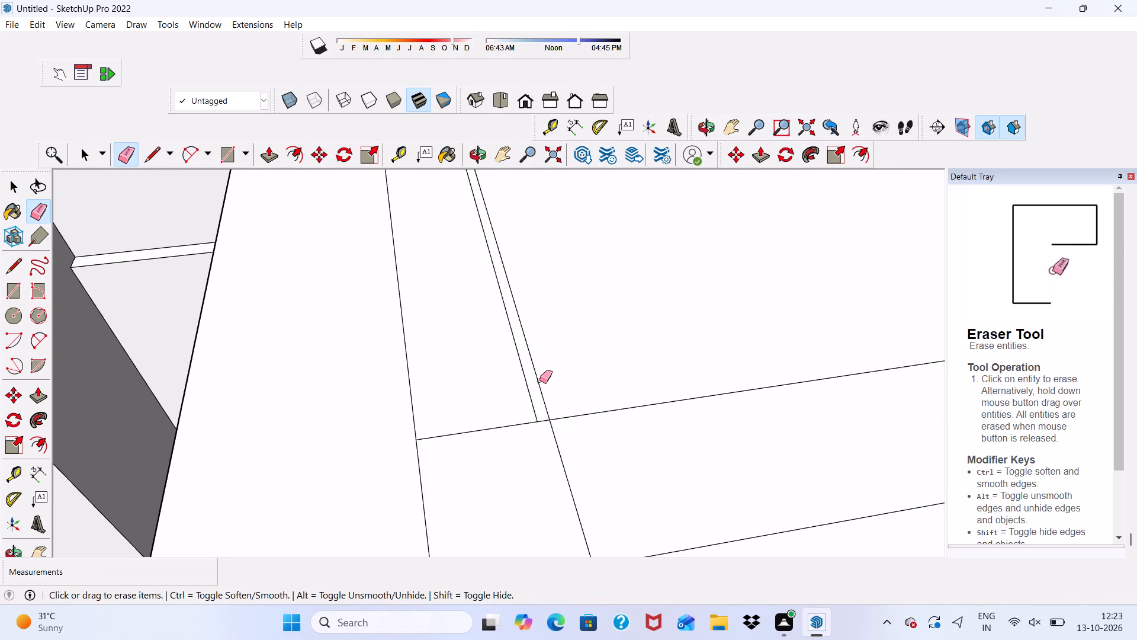
pyautogui.click(539, 384)
pyautogui.moveTo(557, 446); pyautogui.dragTo(558, 454)
pyautogui.scroll(-5, 530, 411)
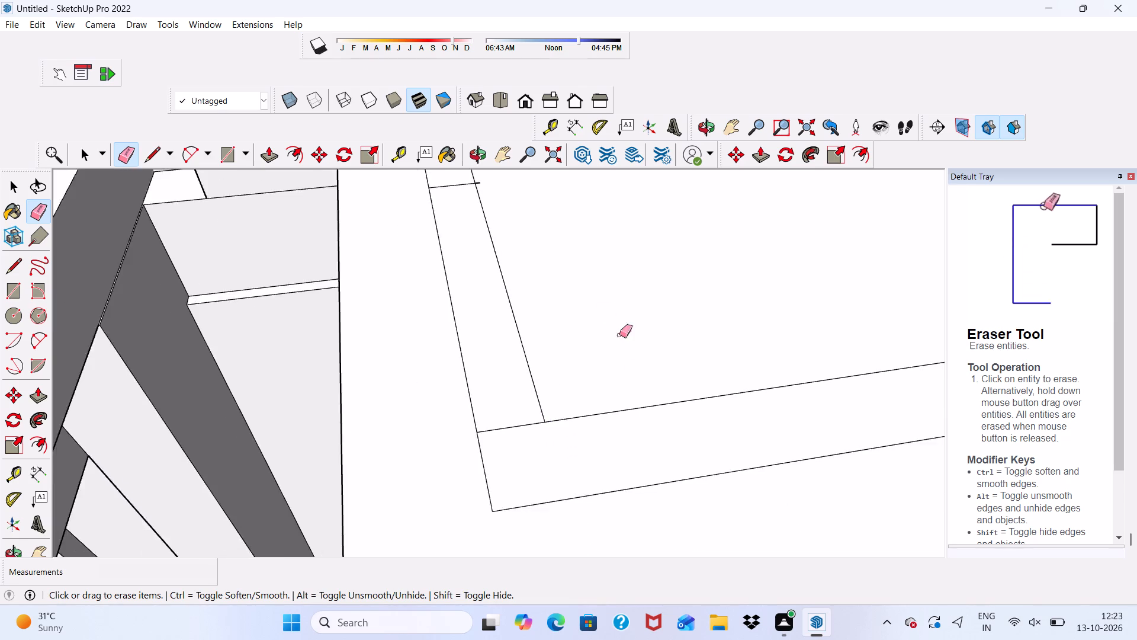
pyautogui.scroll(-4, 619, 335)
pyautogui.moveTo(575, 357); pyautogui.dragTo(534, 414, button='middle')
pyautogui.moveTo(506, 445); pyautogui.dragTo(500, 475)
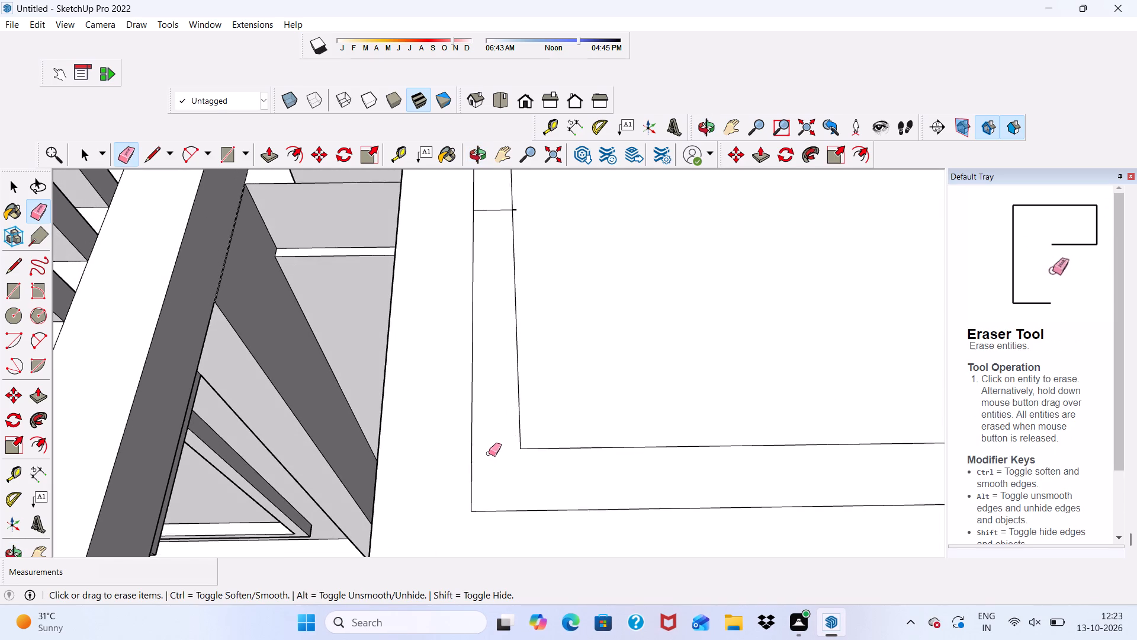
# Erase the short cross line near the pillar piece by piece, joining the side strip into one continuous border face.
pyautogui.scroll(-7, 465, 419)
pyautogui.scroll(-4, 724, 336)
pyautogui.scroll(-2, 566, 308)
pyautogui.scroll(7, 530, 360)
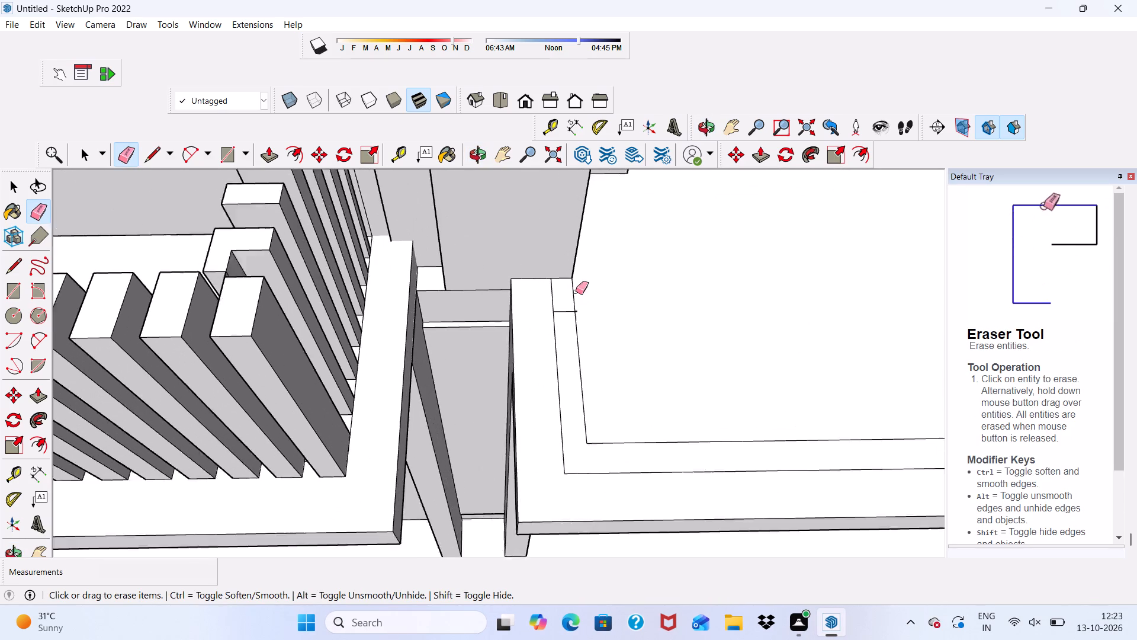
pyautogui.scroll(2, 576, 292)
pyautogui.scroll(-1, 559, 301)
pyautogui.scroll(16, 579, 318)
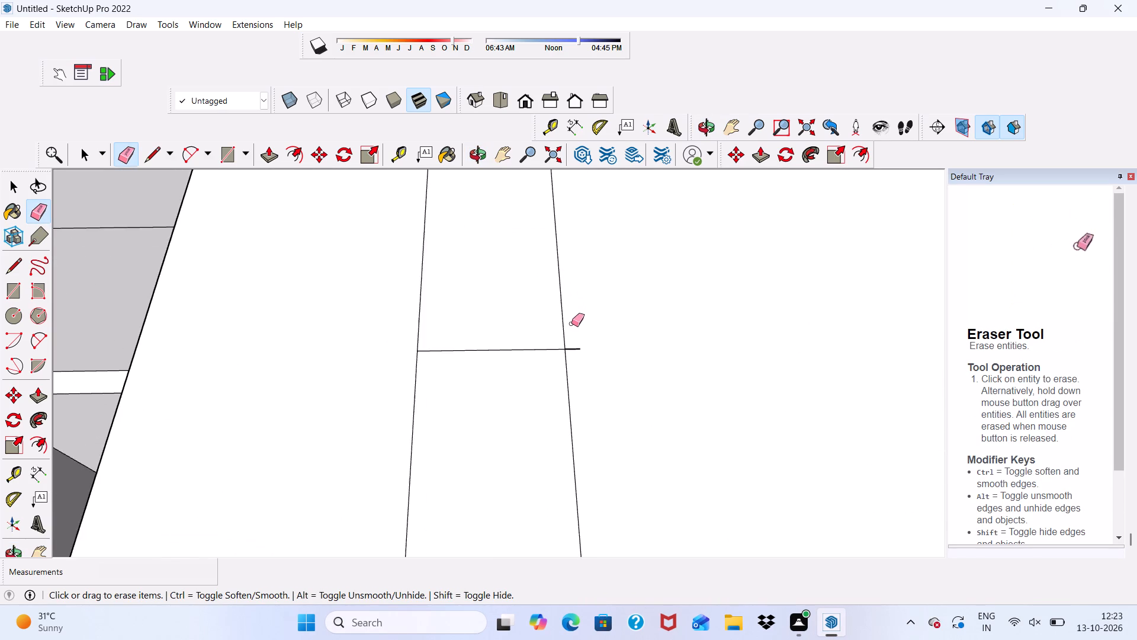
pyautogui.click(576, 348)
pyautogui.scroll(-12, 595, 325)
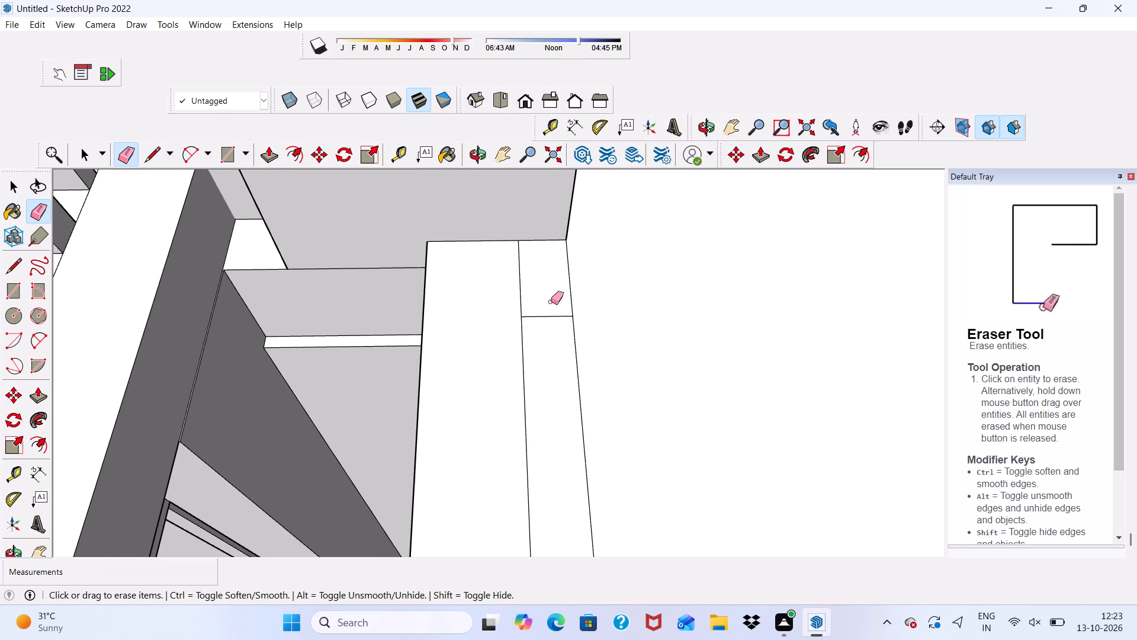
pyautogui.moveTo(545, 311); pyautogui.dragTo(545, 320)
pyautogui.scroll(-4, 541, 276)
pyautogui.press('space')
pyautogui.scroll(4, 553, 305)
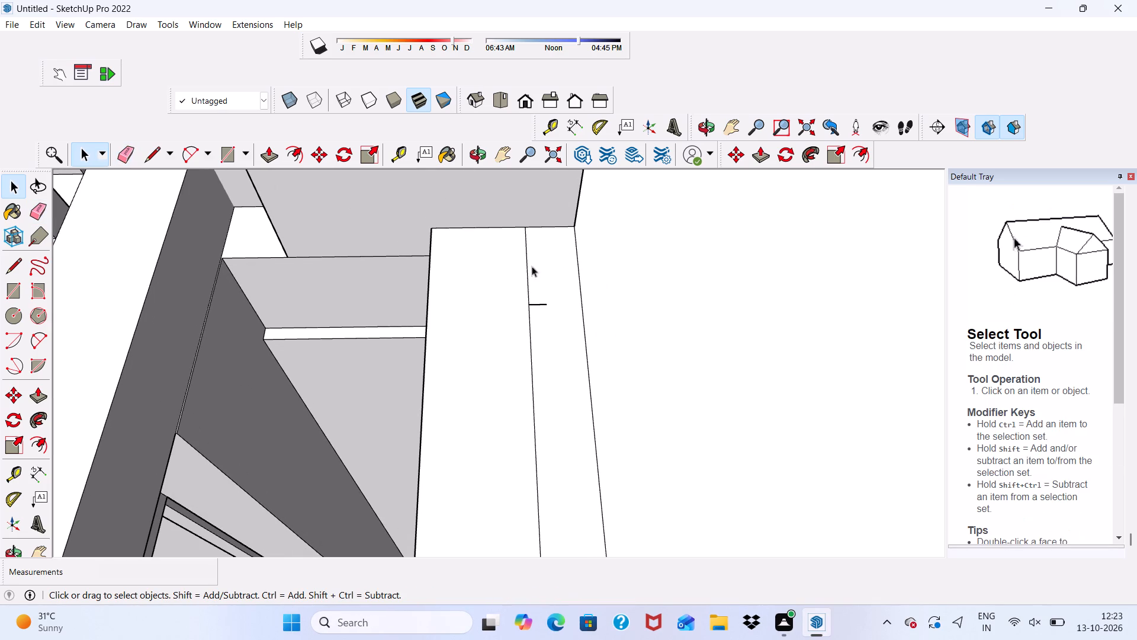
pyautogui.moveTo(121, 151); pyautogui.dragTo(154, 165)
pyautogui.scroll(2, 566, 342)
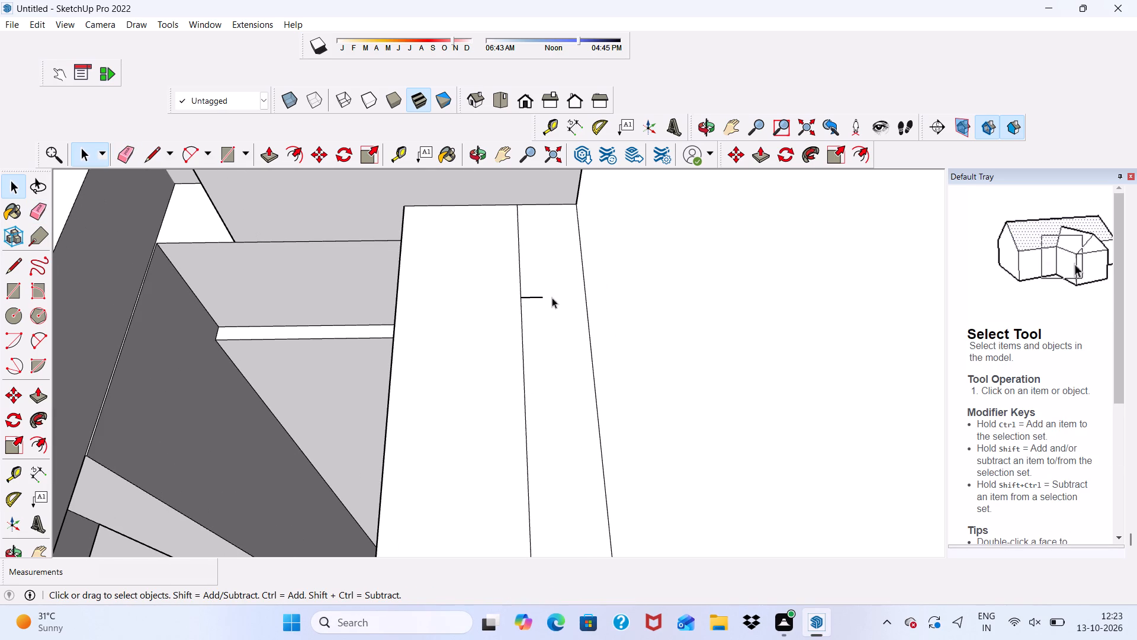
pyautogui.click(125, 155)
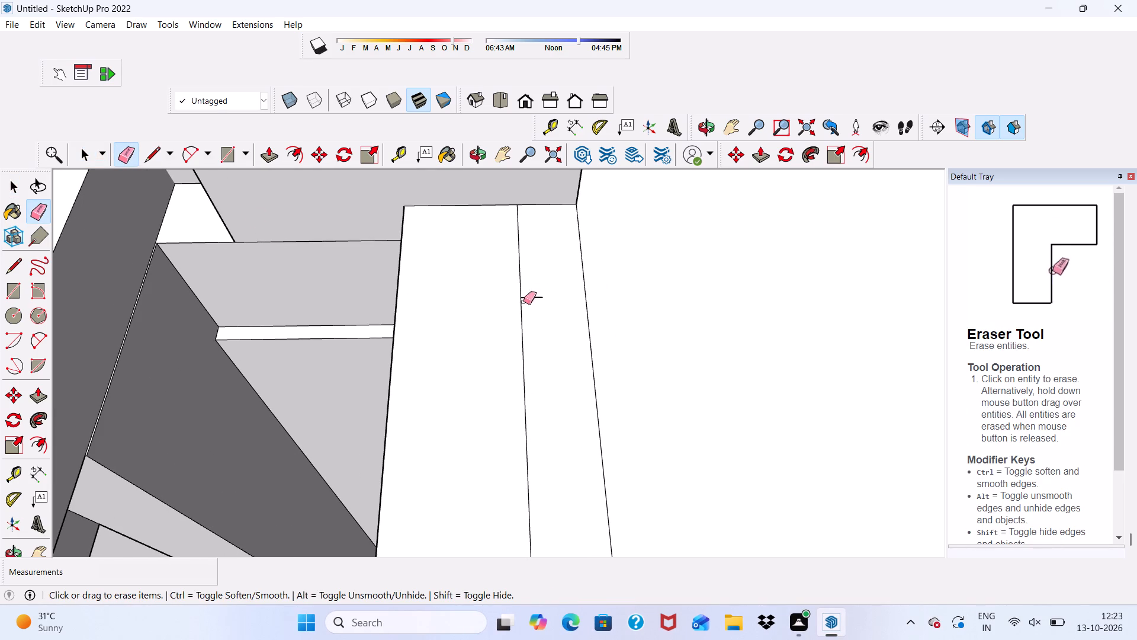
pyautogui.moveTo(536, 295); pyautogui.dragTo(536, 302)
pyautogui.press('space')
# Push/Pull the L-shaped terrace border strip up about 2' 11 3/8" to the height of the balcony railing posts.
pyautogui.scroll(-5, 523, 281)
pyautogui.scroll(-5, 447, 244)
pyautogui.moveTo(533, 366); pyautogui.dragTo(471, 107, button='middle')
pyautogui.scroll(1, 505, 90)
pyautogui.scroll(-5, 489, 196)
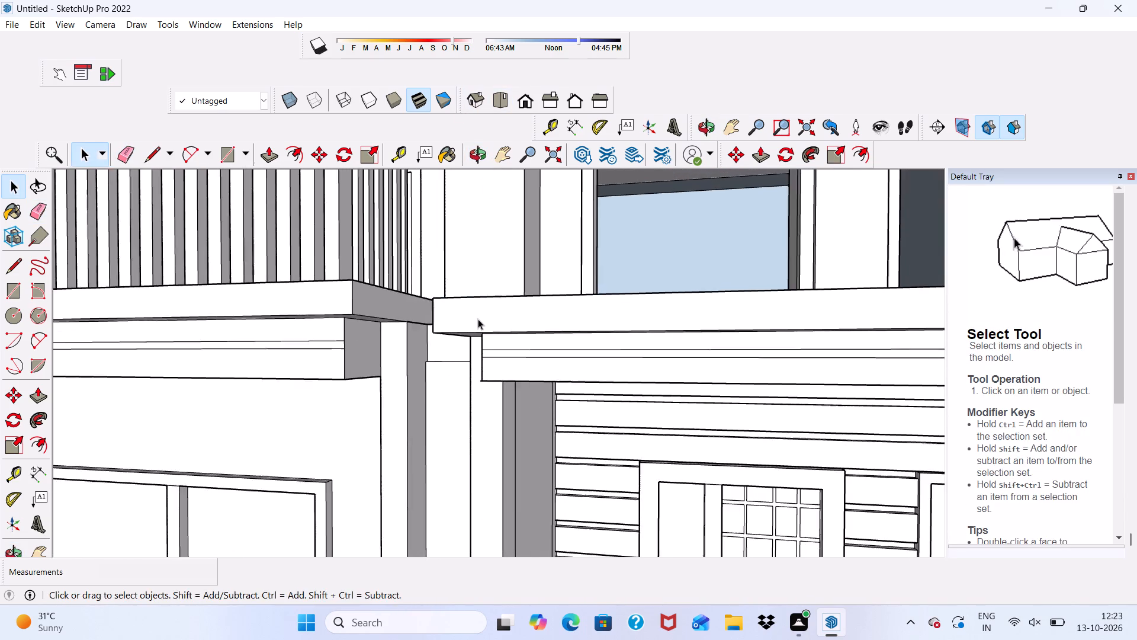
pyautogui.moveTo(478, 319); pyautogui.dragTo(523, 453, button='middle')
pyautogui.scroll(6, 523, 453)
pyautogui.click(548, 430)
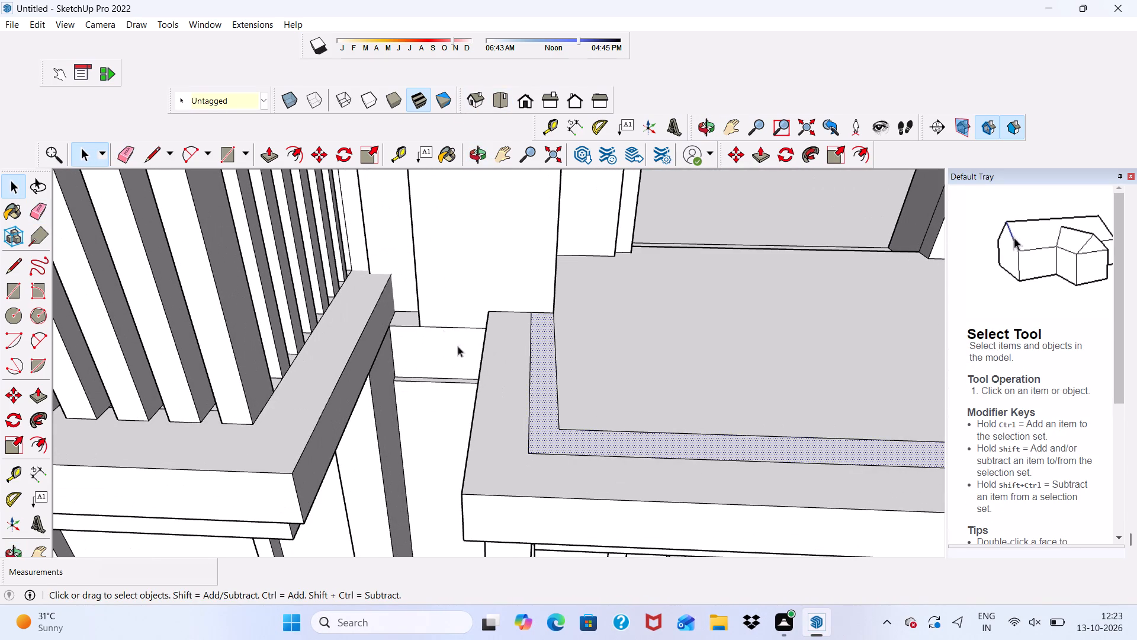
pyautogui.click(269, 150)
pyautogui.click(560, 438)
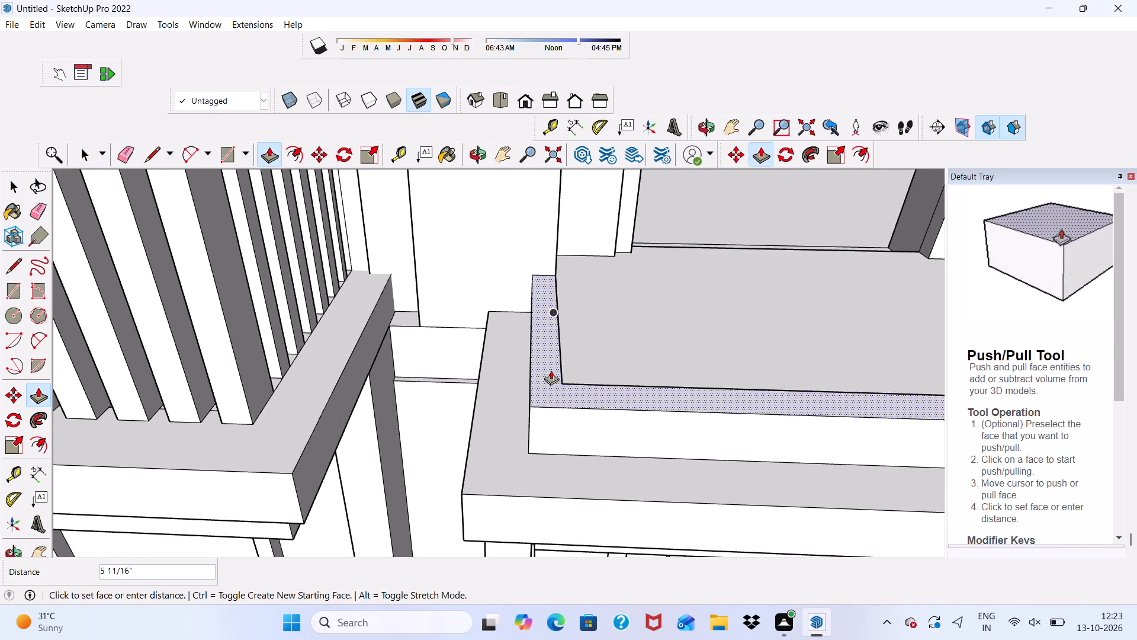
pyautogui.scroll(-10, 296, 265)
pyautogui.scroll(1, 397, 322)
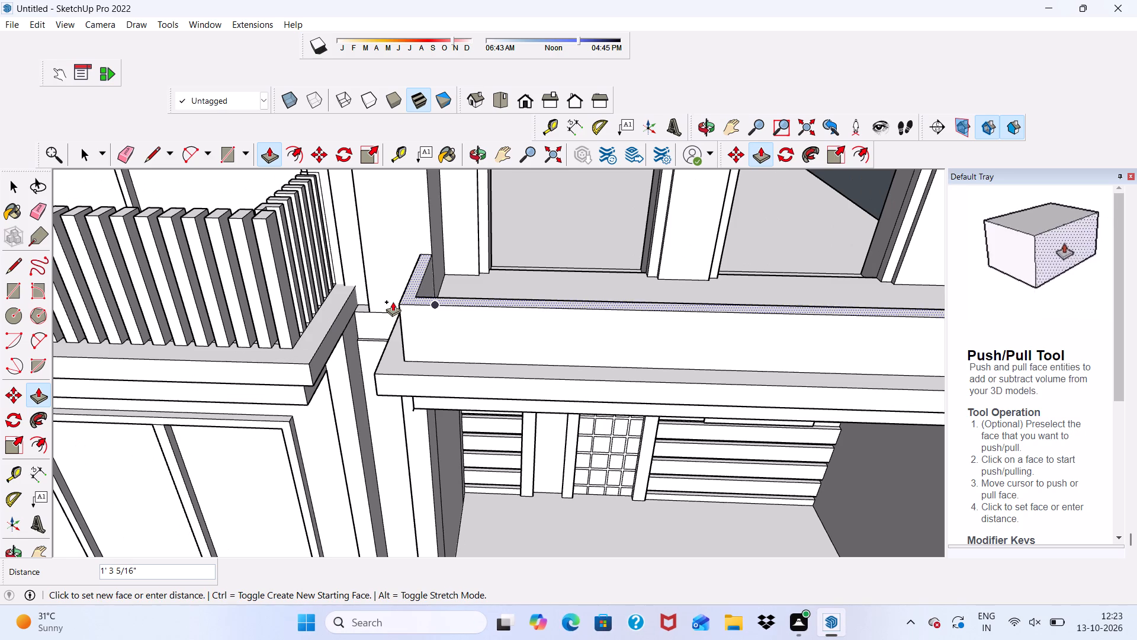
pyautogui.scroll(-10, 393, 302)
pyautogui.scroll(11, 337, 242)
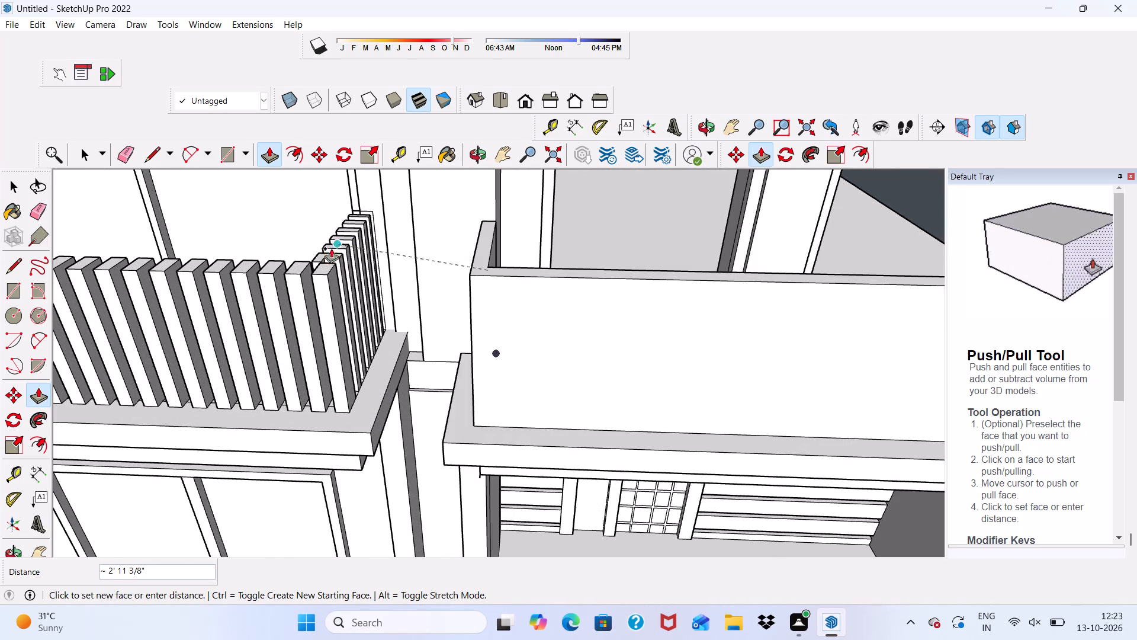
pyautogui.scroll(3, 326, 267)
pyautogui.click(326, 271)
pyautogui.scroll(-5, 339, 294)
pyautogui.moveTo(557, 353); pyautogui.dragTo(616, 242, button='middle')
pyautogui.scroll(-11, 628, 261)
pyautogui.press('space')
# Draw a rectangle about 2' 11 3/8" by 3 13/16" on the parapet's front face at its balcony-side end.
pyautogui.scroll(2, 885, 287)
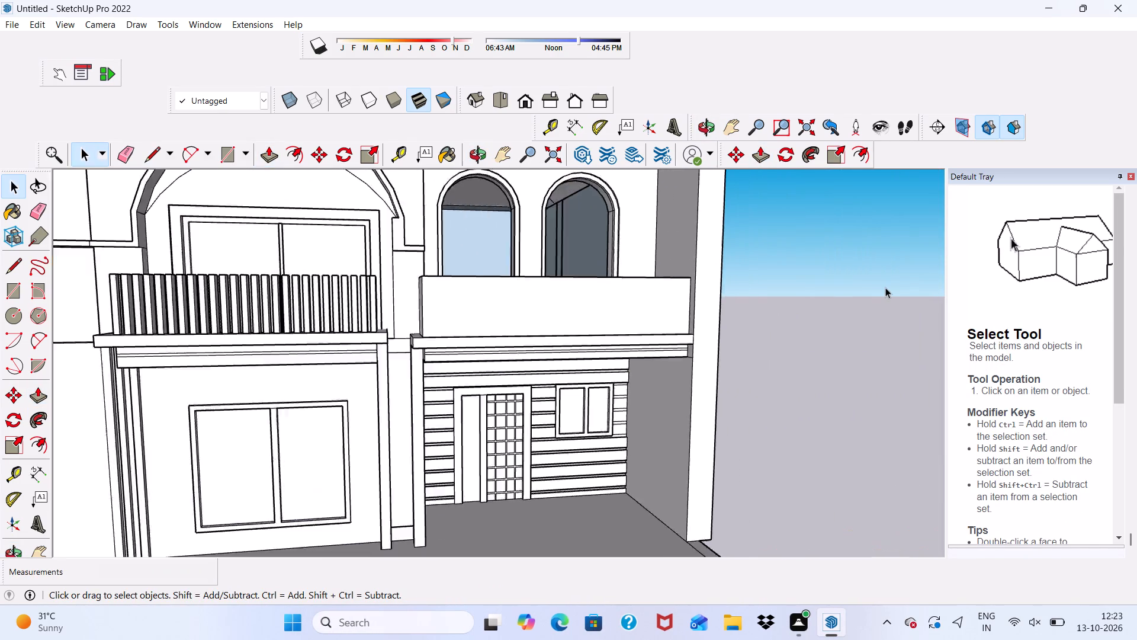
pyautogui.scroll(4, 885, 287)
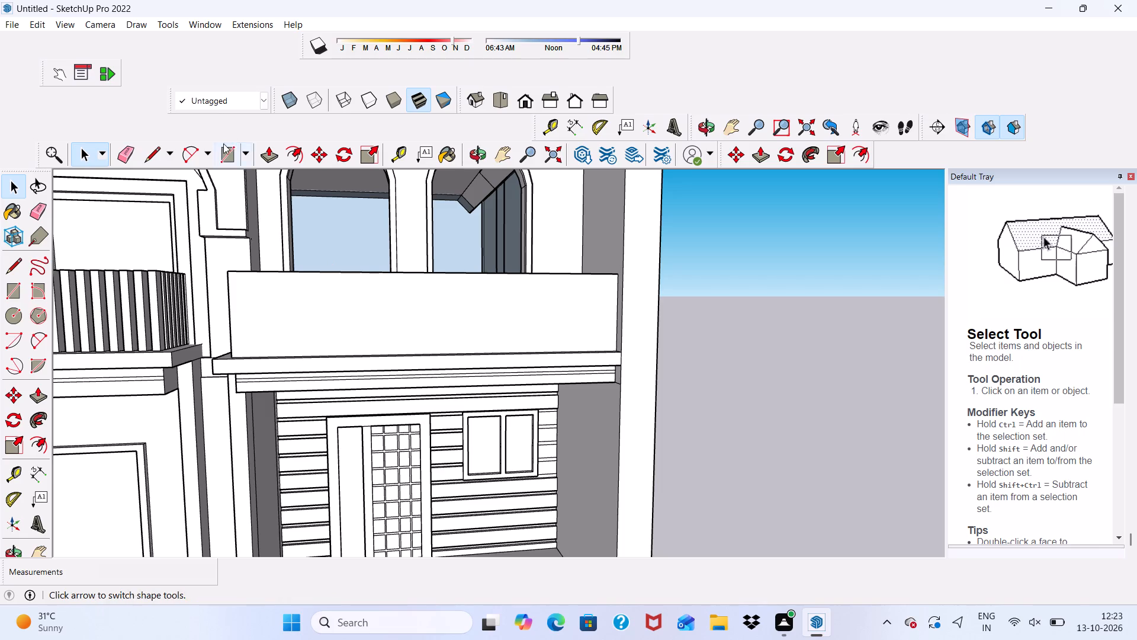
pyautogui.click(223, 144)
pyautogui.scroll(4, 248, 279)
pyautogui.click(221, 268)
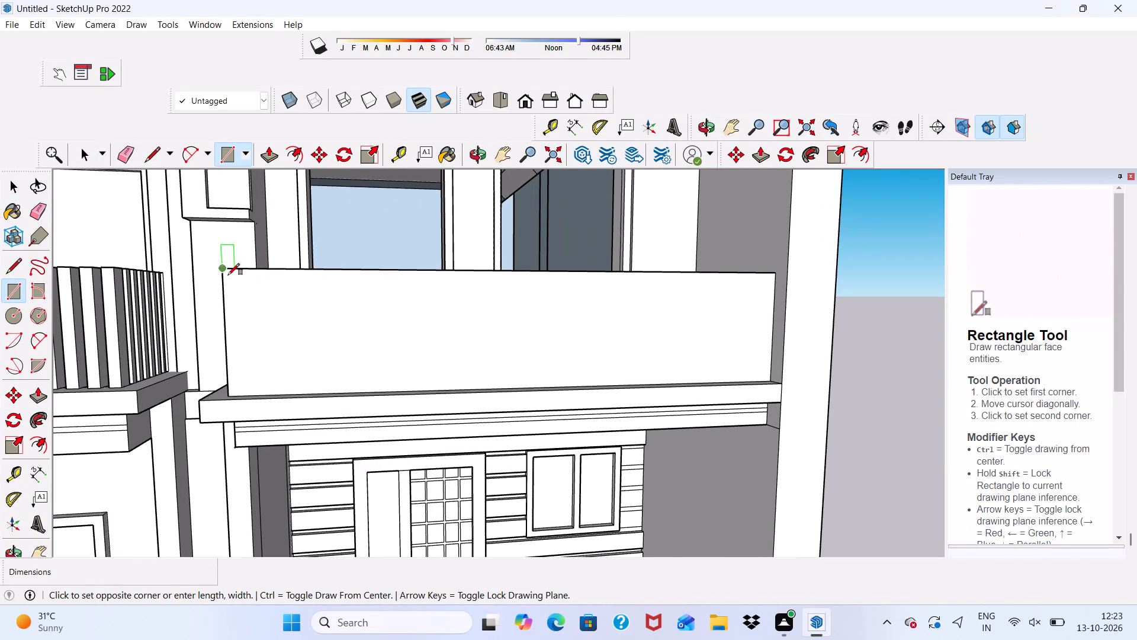
pyautogui.scroll(5, 250, 401)
pyautogui.scroll(2, 275, 357)
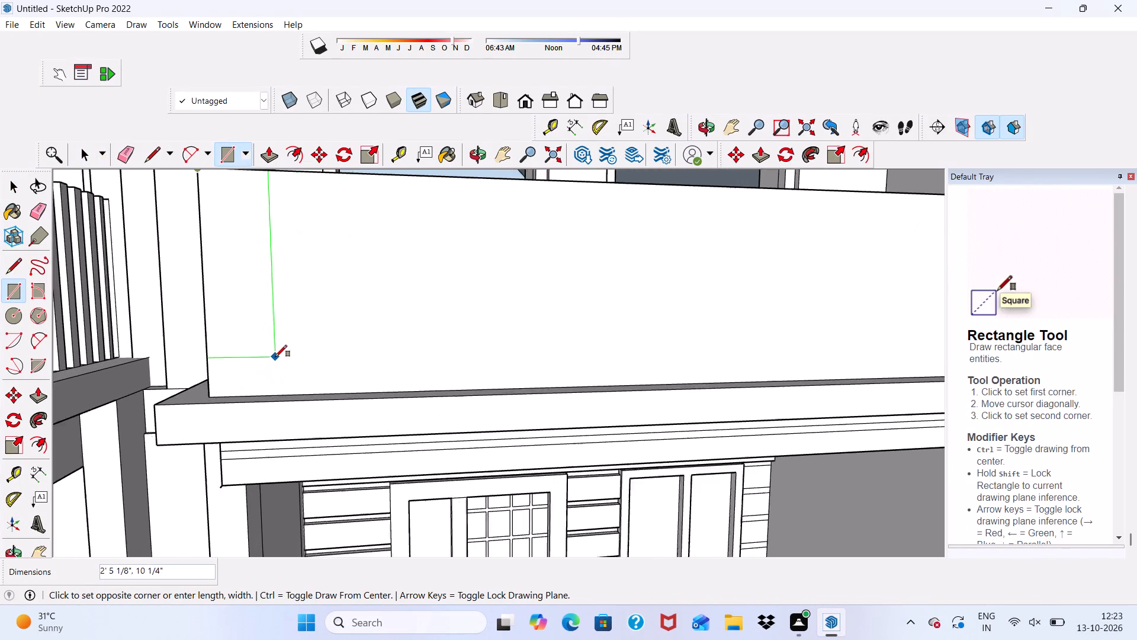
pyautogui.scroll(2, 275, 357)
pyautogui.scroll(-1, 275, 357)
pyautogui.scroll(4, 234, 407)
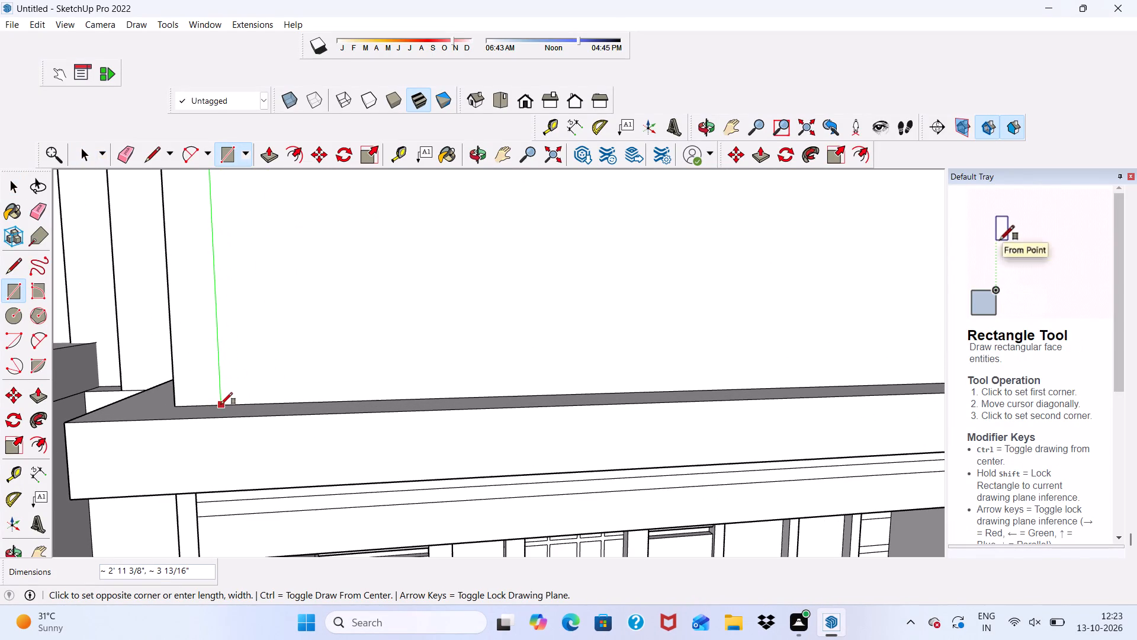
pyautogui.click(221, 404)
pyautogui.scroll(-5, 221, 363)
pyautogui.press('space')
# Copy the end strip about 6 7/8" along the parapet's front face and multiply the copy into an array of 16.
pyautogui.doubleClick(210, 264)
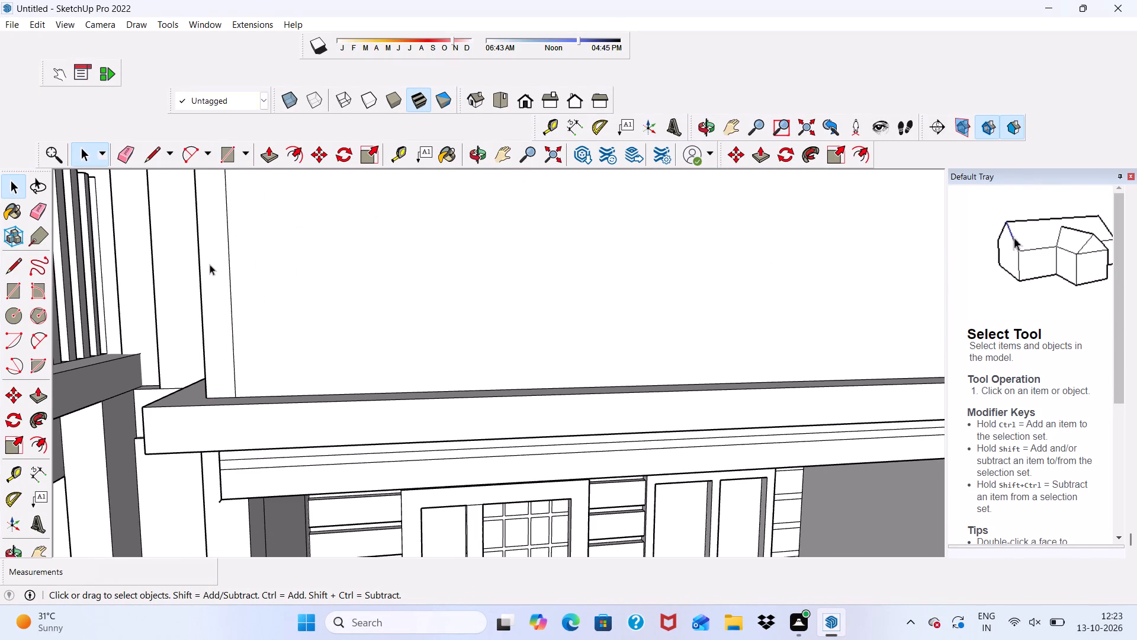
pyautogui.click(305, 149)
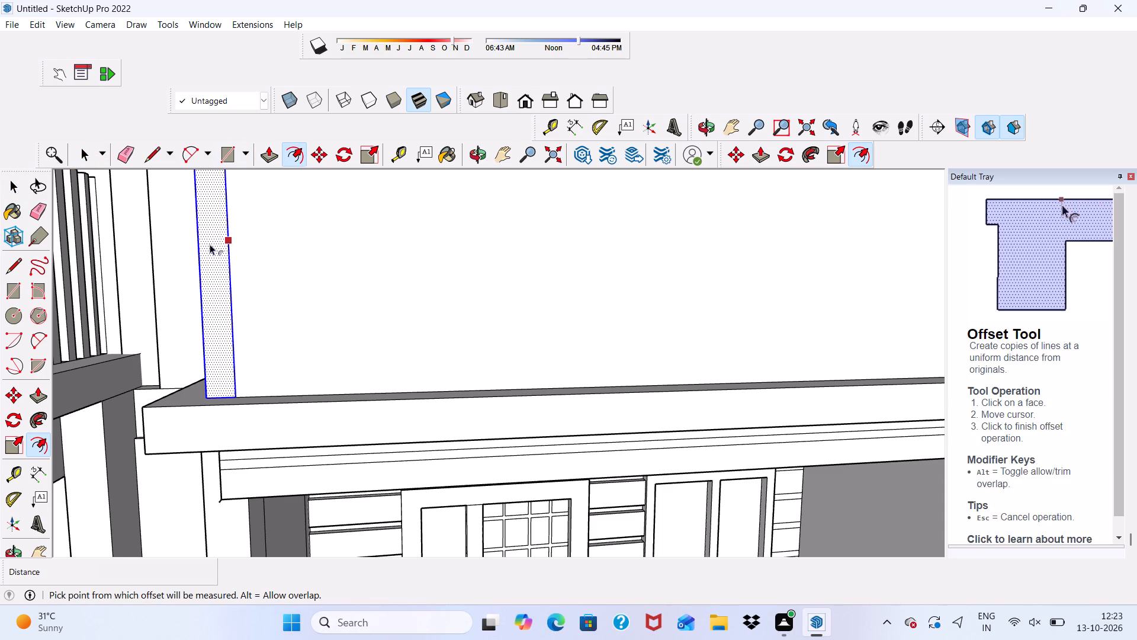
pyautogui.click(316, 150)
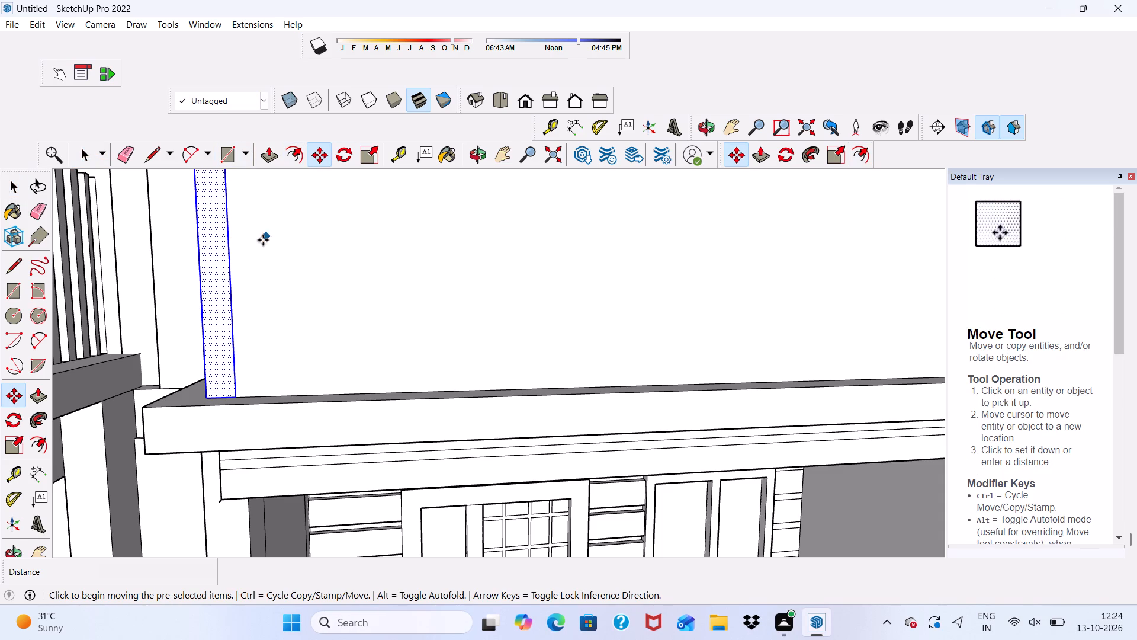
pyautogui.click(214, 270)
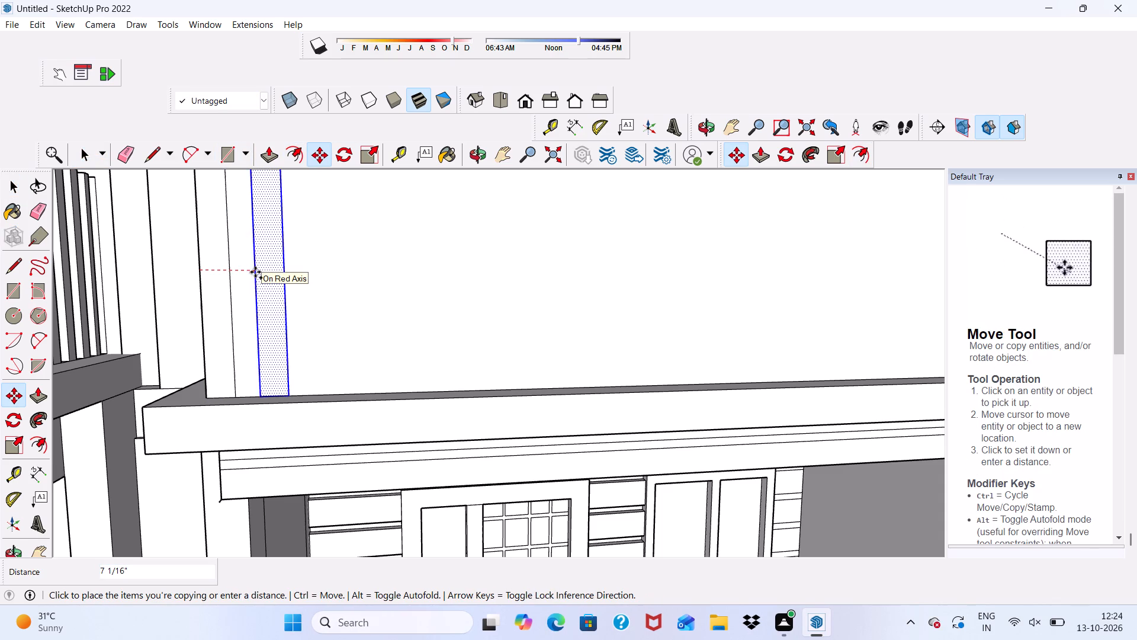
pyautogui.scroll(-6, 262, 286)
pyautogui.scroll(1, 260, 285)
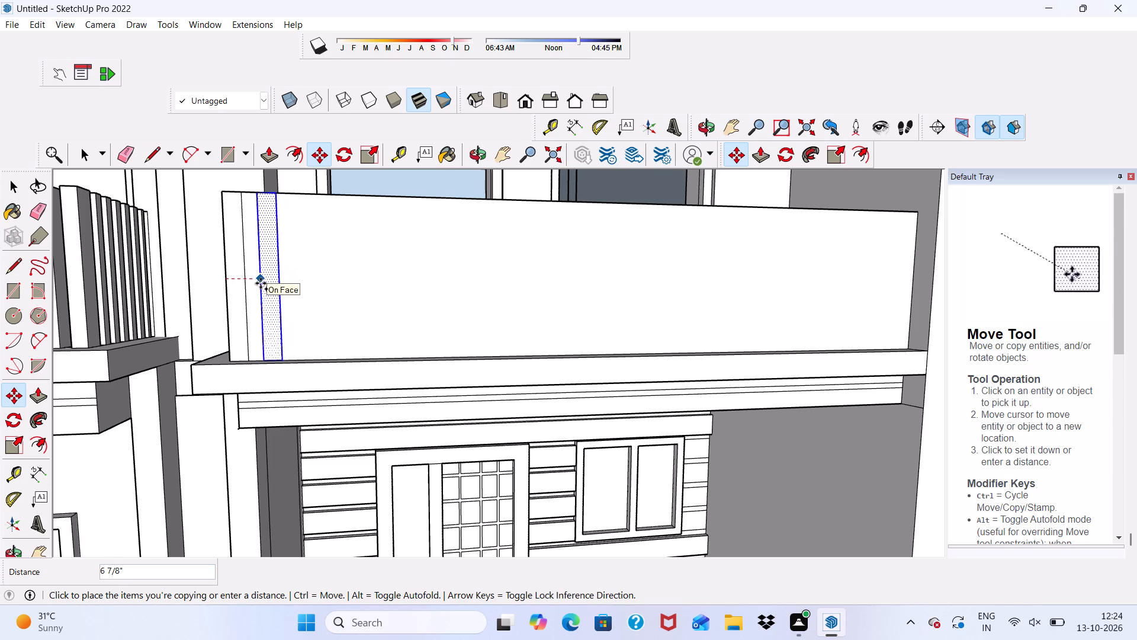
pyautogui.click(261, 283)
pyautogui.hotkey('shift', '*')
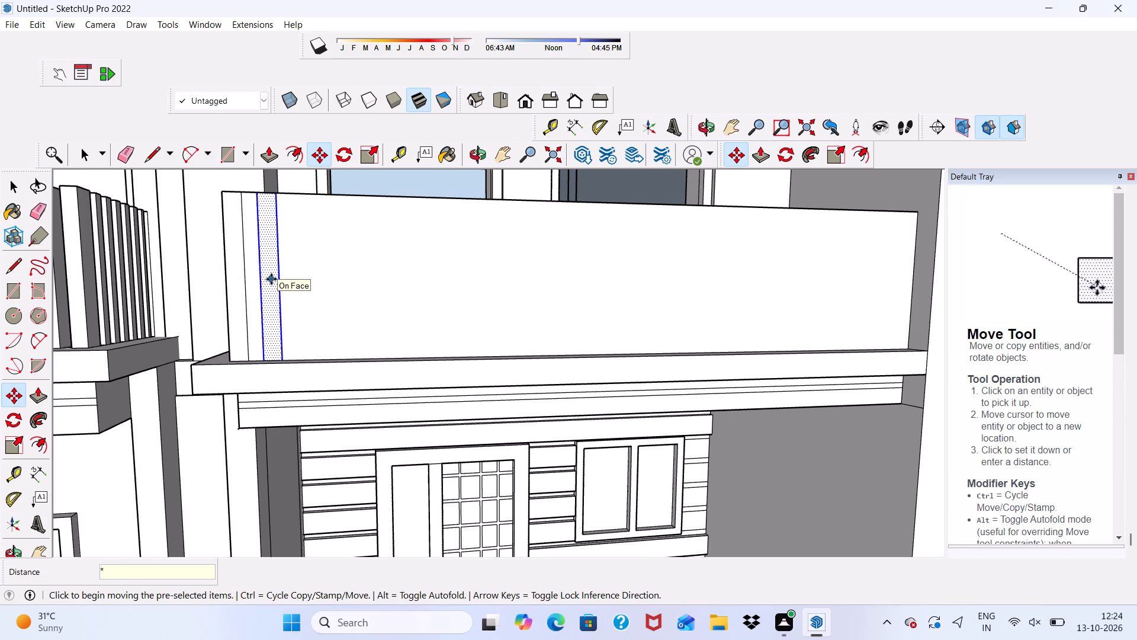
pyautogui.write('16')
pyautogui.press('Return')
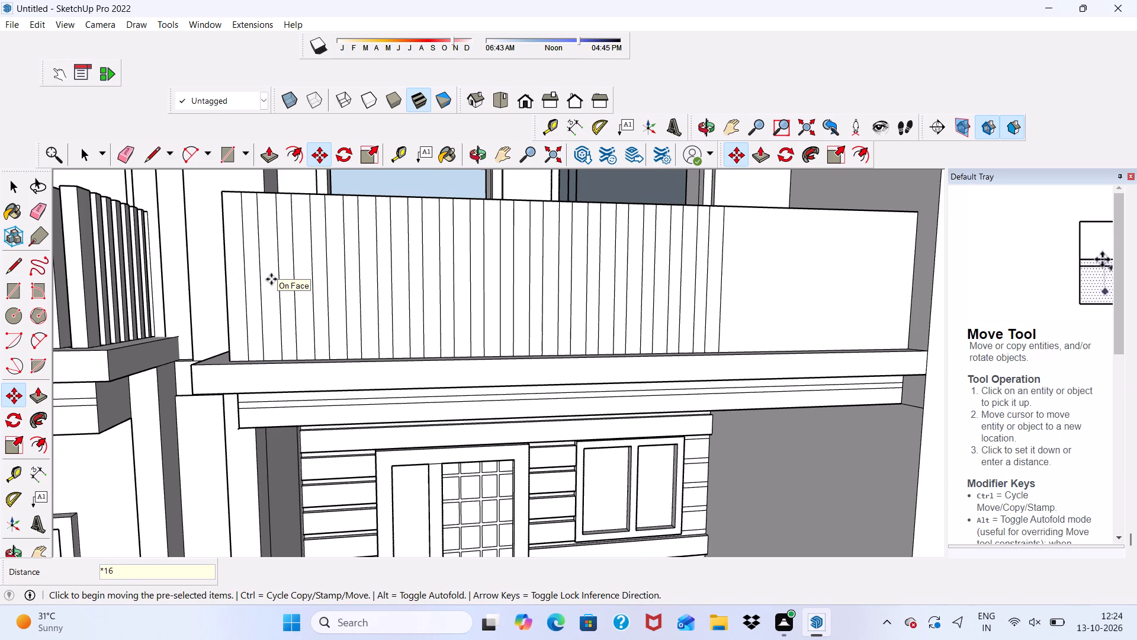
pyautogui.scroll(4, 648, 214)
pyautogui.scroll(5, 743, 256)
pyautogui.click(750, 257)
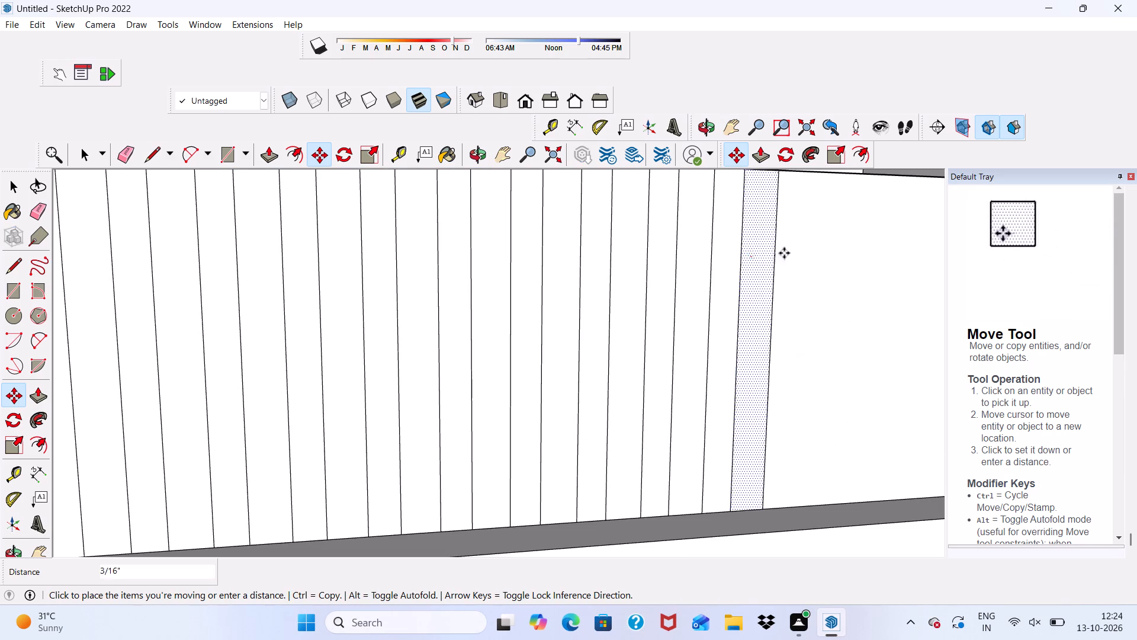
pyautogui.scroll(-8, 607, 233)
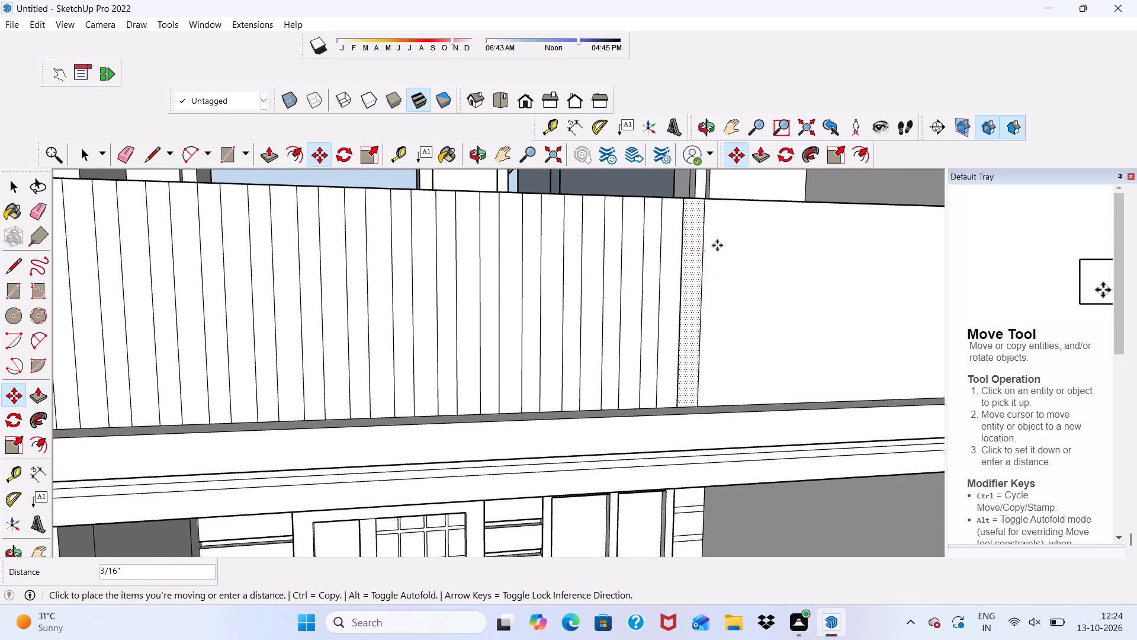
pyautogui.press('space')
# Copy the last front-face strip about 6 5/8" toward the parapet's undivided end and multiply the copy into an array of 10.
pyautogui.scroll(-4, 693, 236)
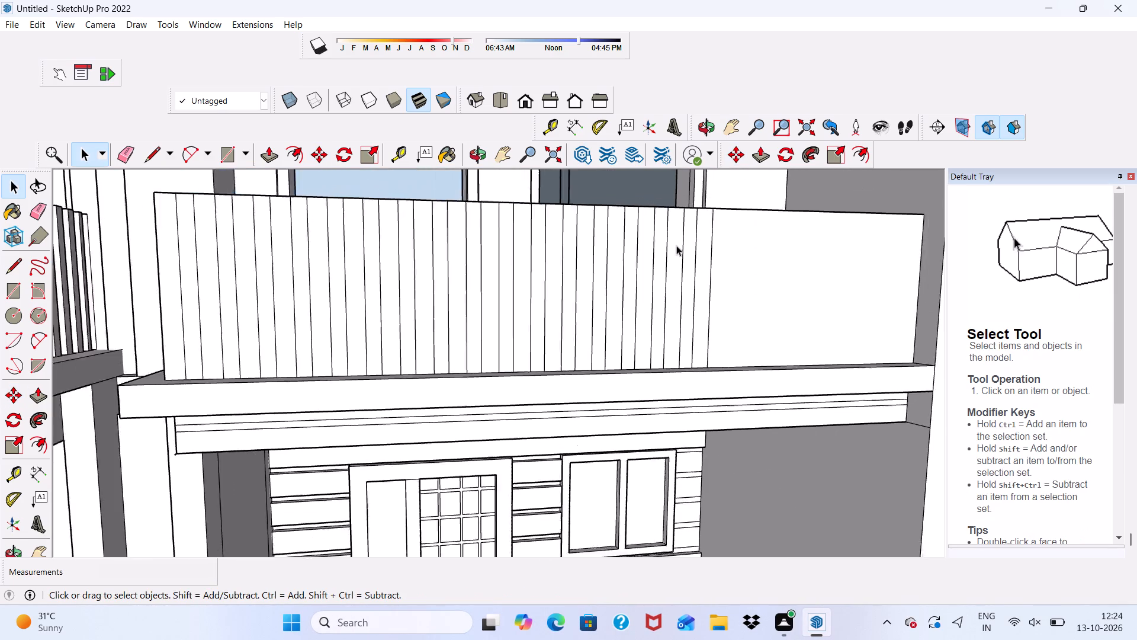
pyautogui.scroll(-2, 676, 245)
pyautogui.scroll(7, 754, 245)
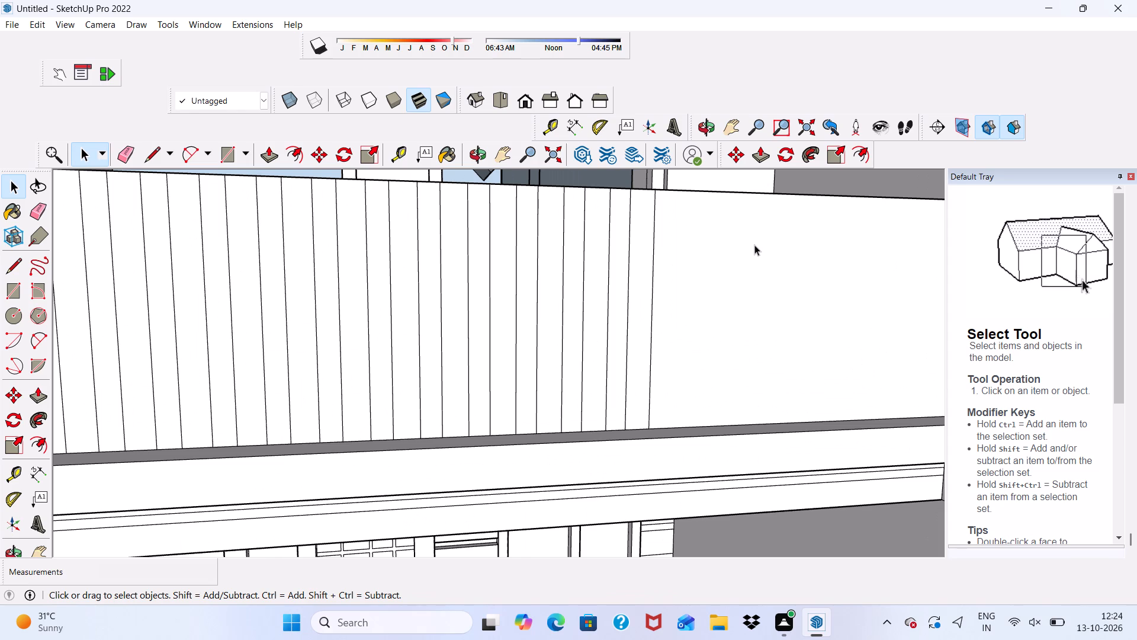
pyautogui.scroll(1, 749, 242)
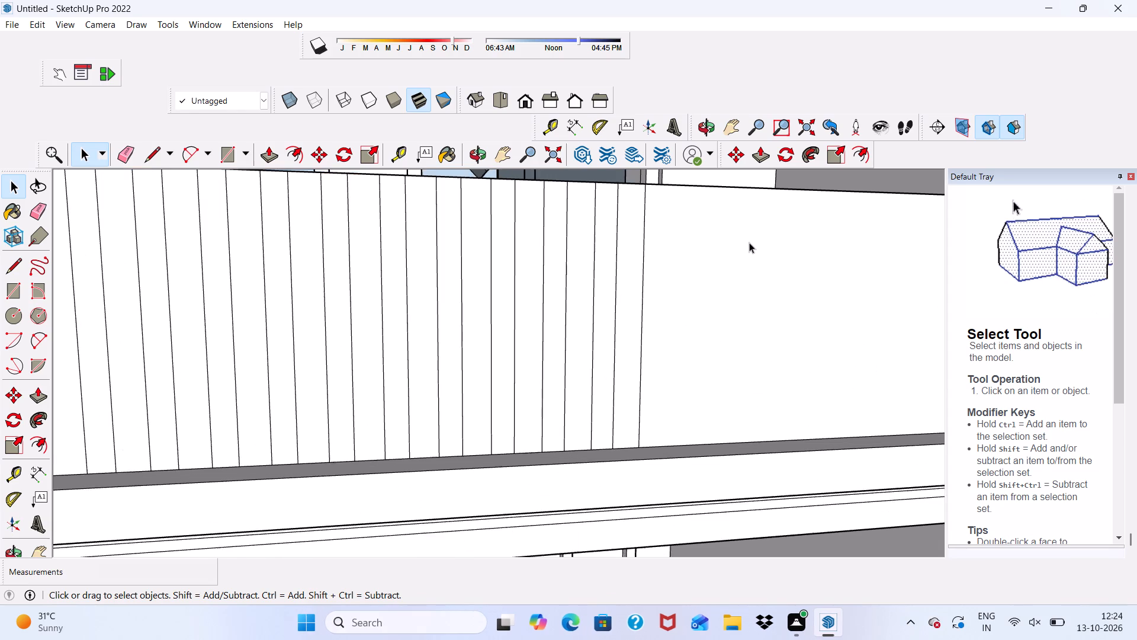
pyautogui.scroll(1, 749, 242)
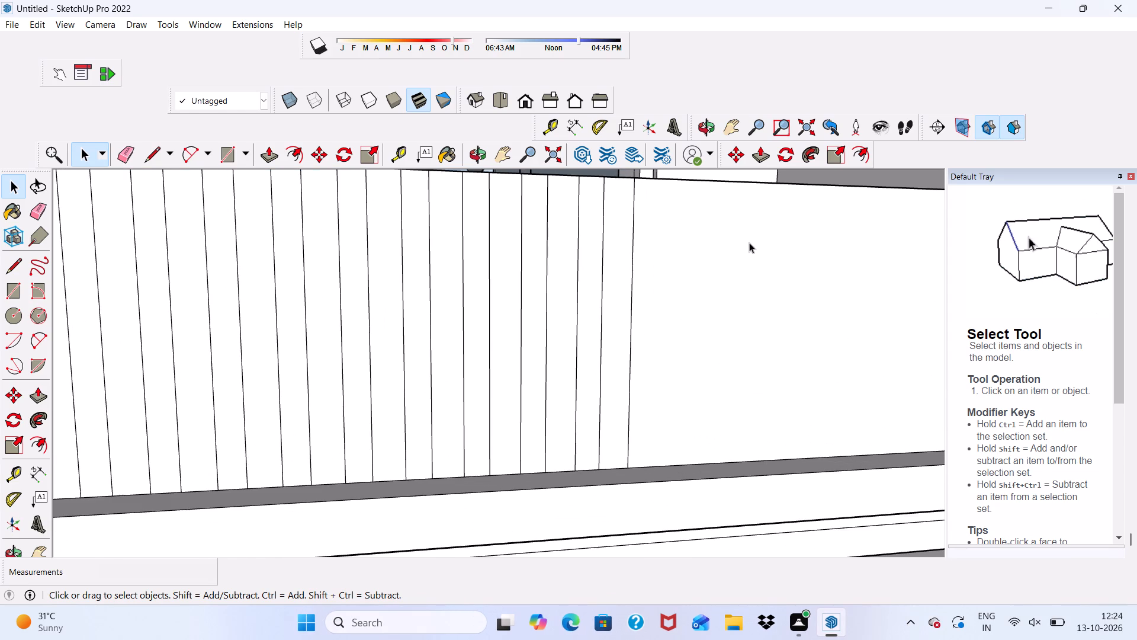
pyautogui.scroll(-2, 719, 266)
pyautogui.scroll(7, 629, 281)
pyautogui.doubleClick(629, 280)
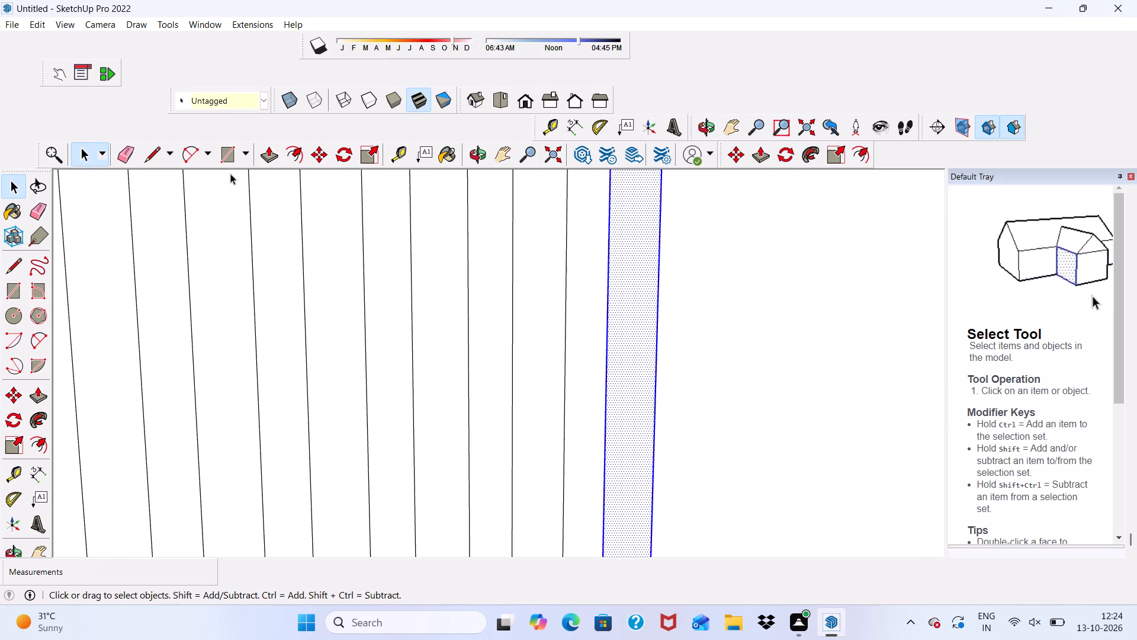
pyautogui.click(316, 156)
pyautogui.click(624, 330)
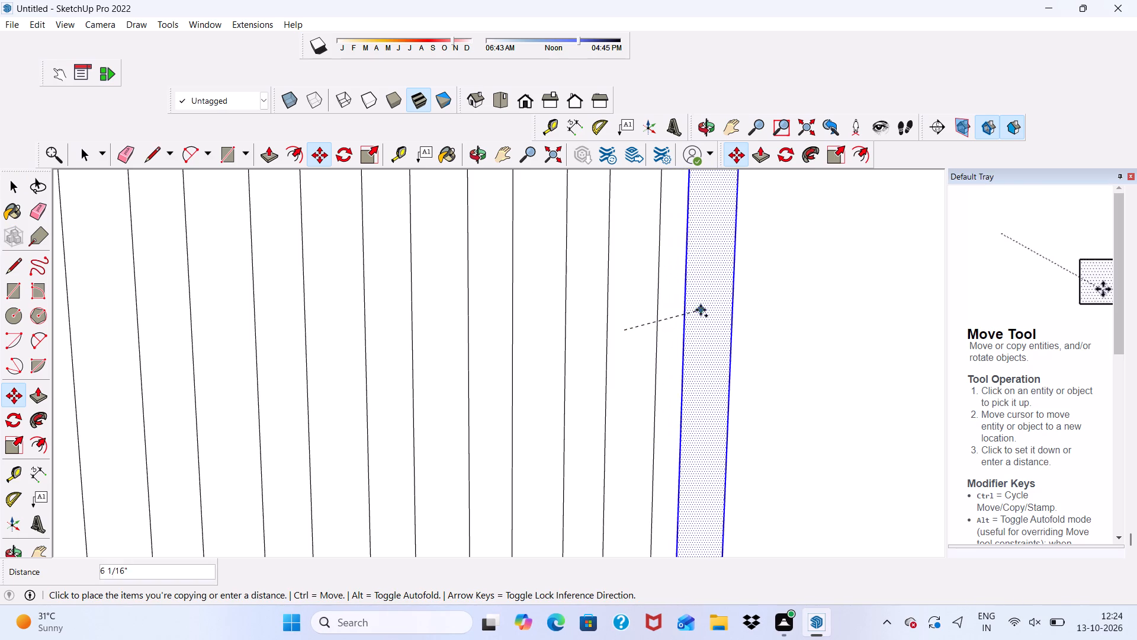
pyautogui.scroll(-6, 690, 300)
pyautogui.scroll(-5, 571, 271)
pyautogui.scroll(6, 689, 303)
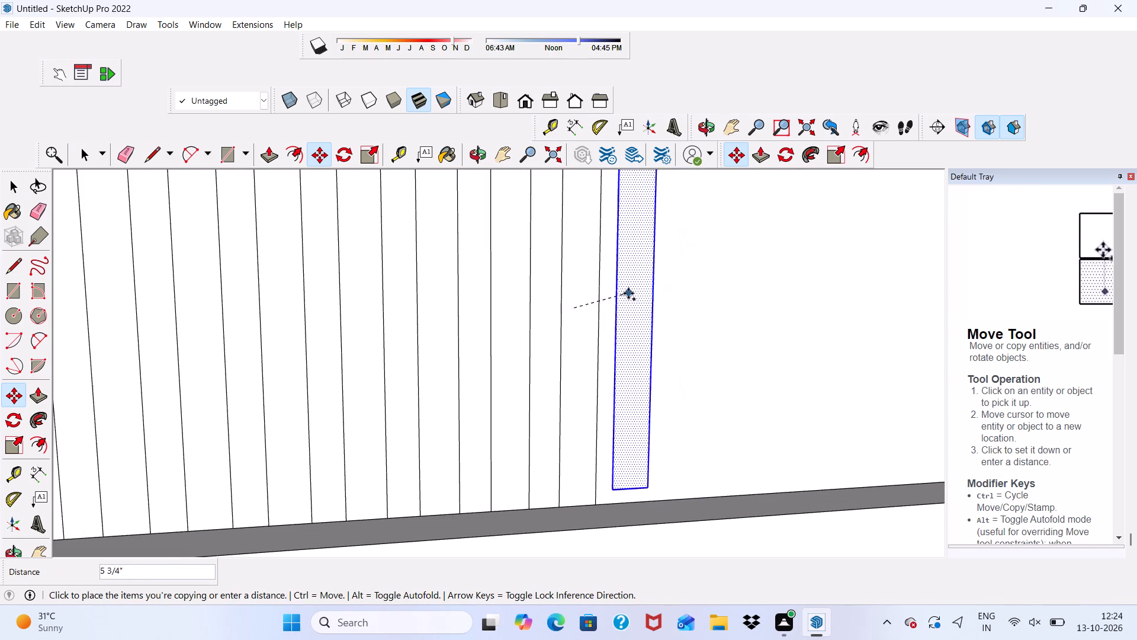
pyautogui.scroll(-5, 645, 307)
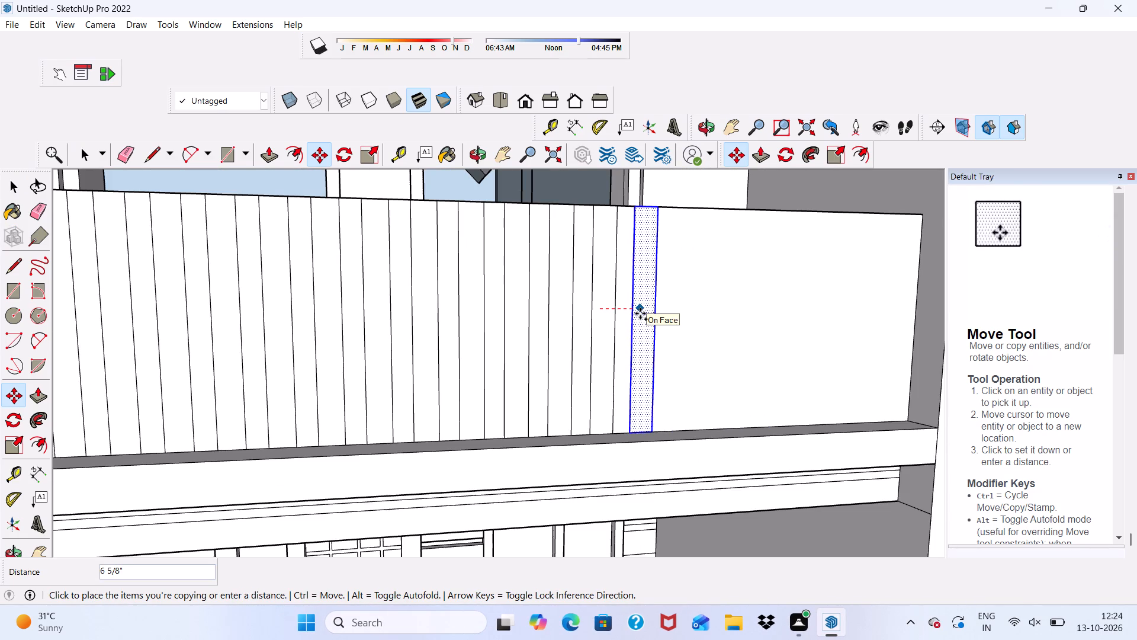
pyautogui.click(640, 313)
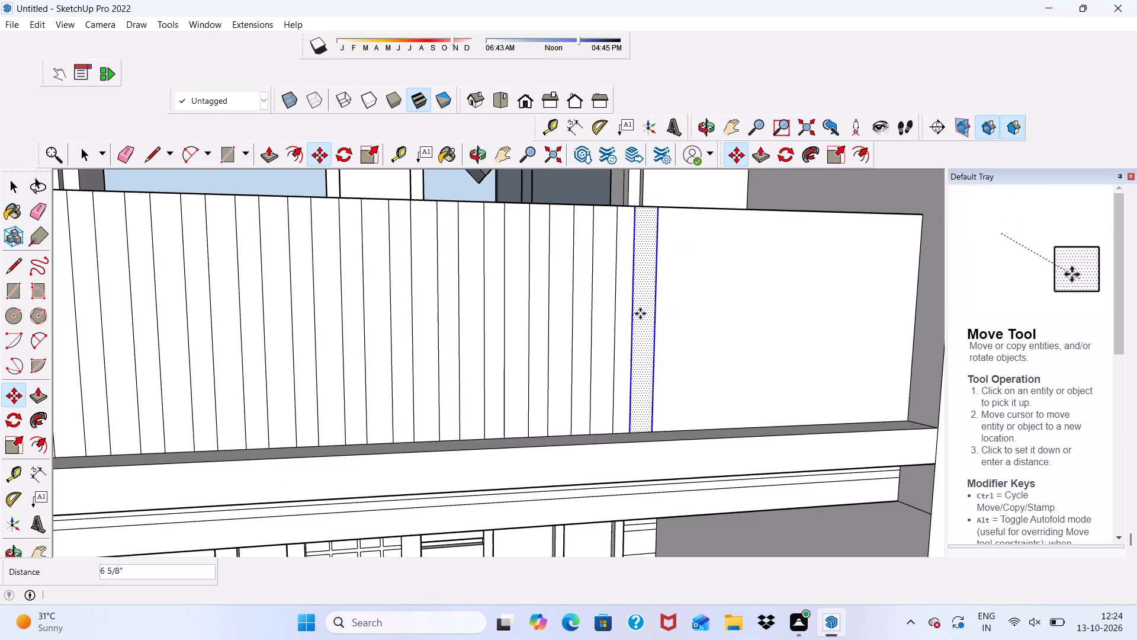
pyautogui.hotkey('shift', '*')
pyautogui.write('10')
pyautogui.press('Return')
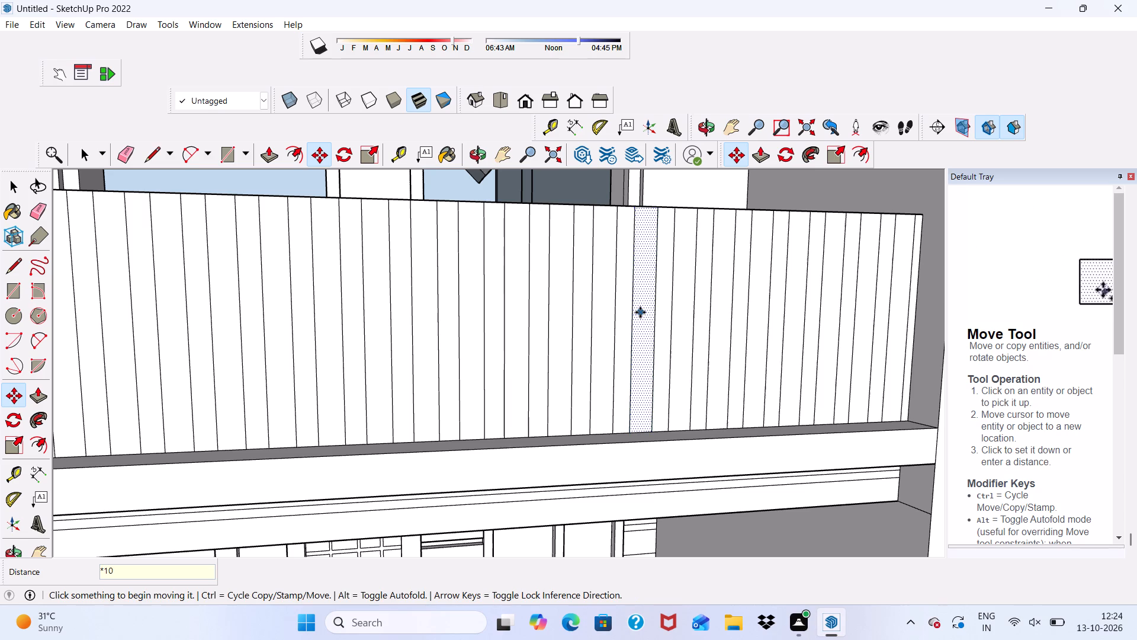
pyautogui.scroll(-10, 557, 386)
pyautogui.press('space')
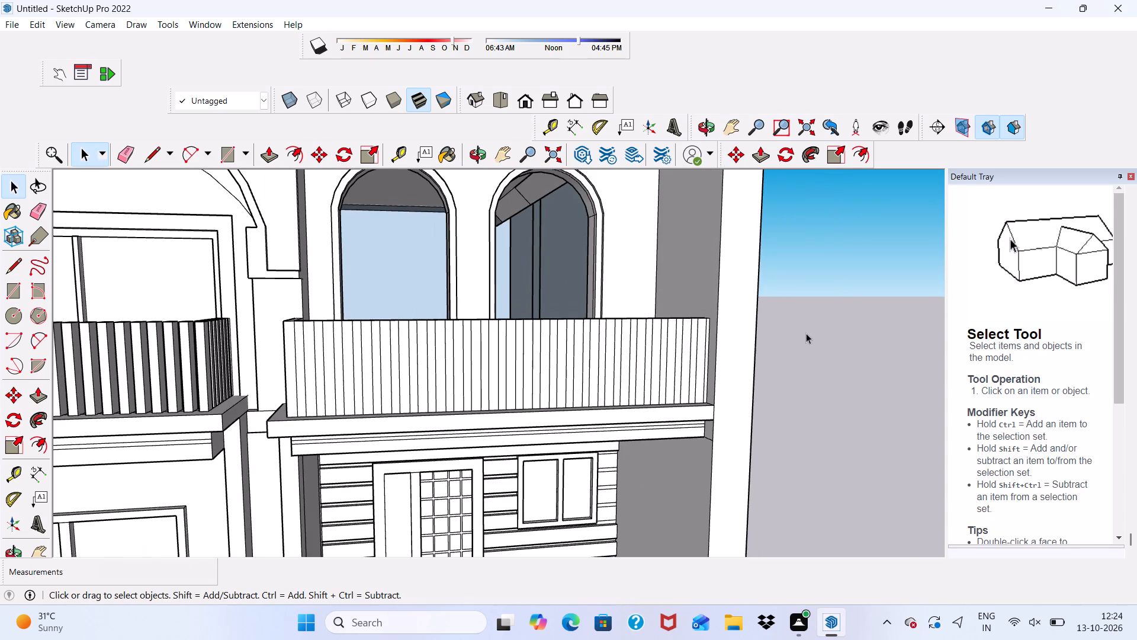
# Draw a rectangle about 2' 11 3/8" by 3 7/8" on the parapet's side face, at the end away from the front corner.
pyautogui.scroll(5, 257, 376)
pyautogui.moveTo(280, 329); pyautogui.dragTo(429, 361, button='middle')
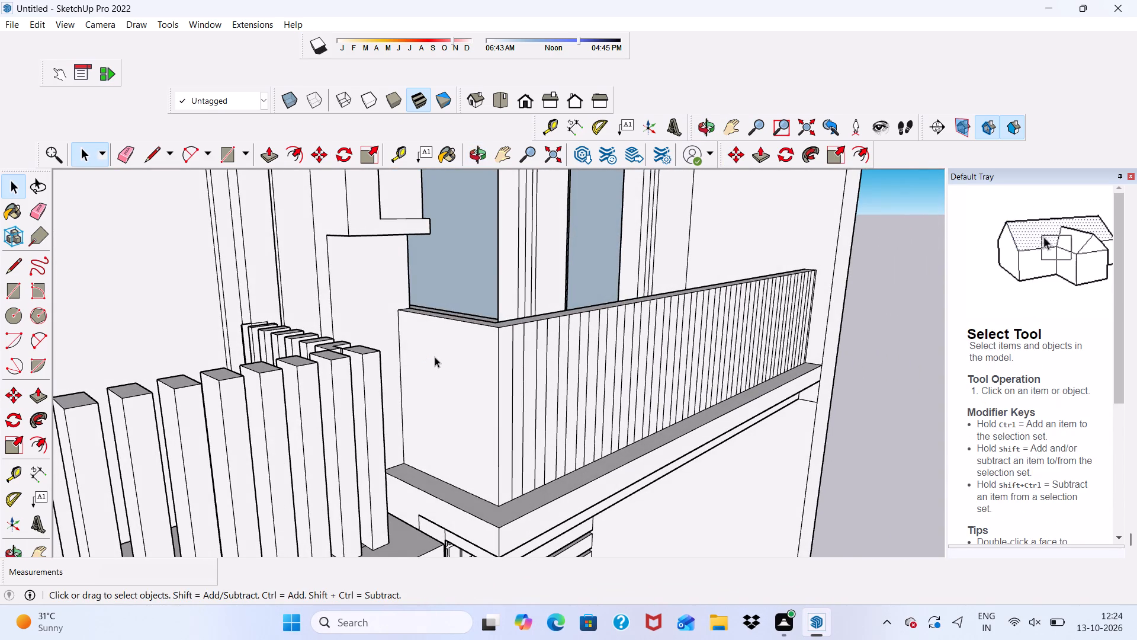
pyautogui.scroll(5, 436, 356)
pyautogui.moveTo(226, 152); pyautogui.dragTo(247, 169)
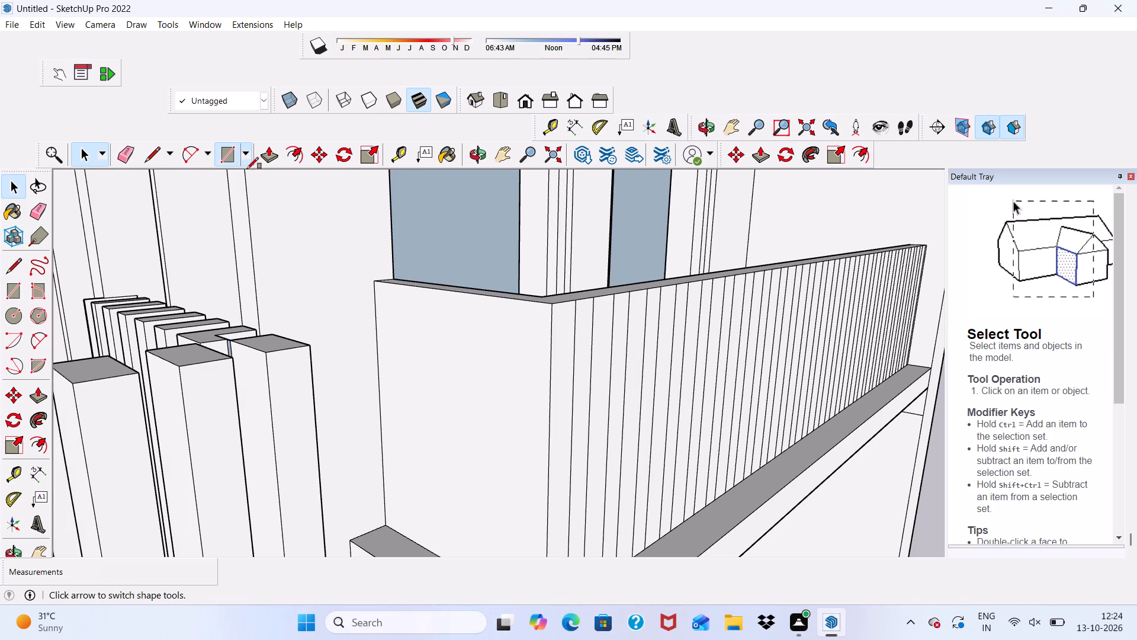
pyautogui.moveTo(247, 169); pyautogui.dragTo(240, 165)
pyautogui.scroll(5, 367, 488)
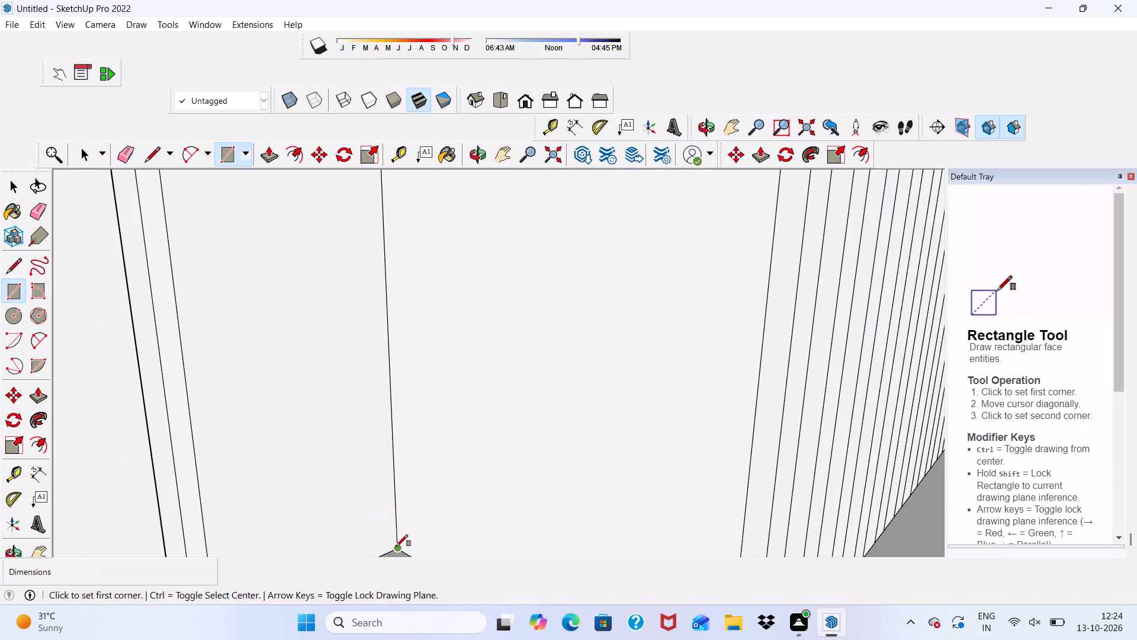
pyautogui.click(396, 546)
pyautogui.scroll(-6, 413, 440)
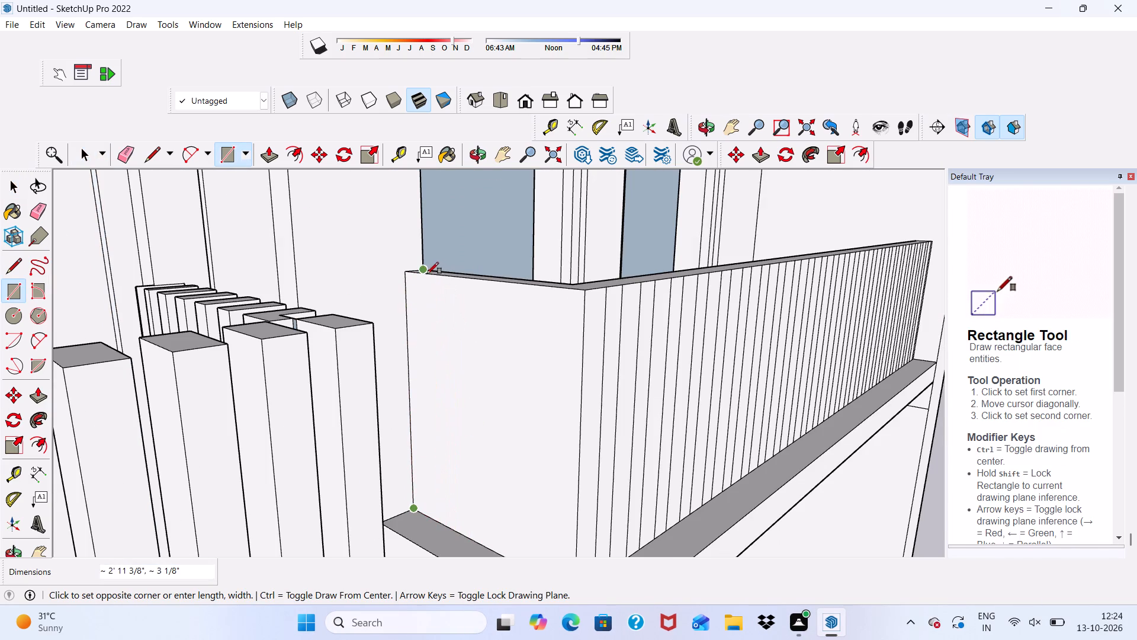
pyautogui.scroll(4, 426, 276)
pyautogui.click(421, 273)
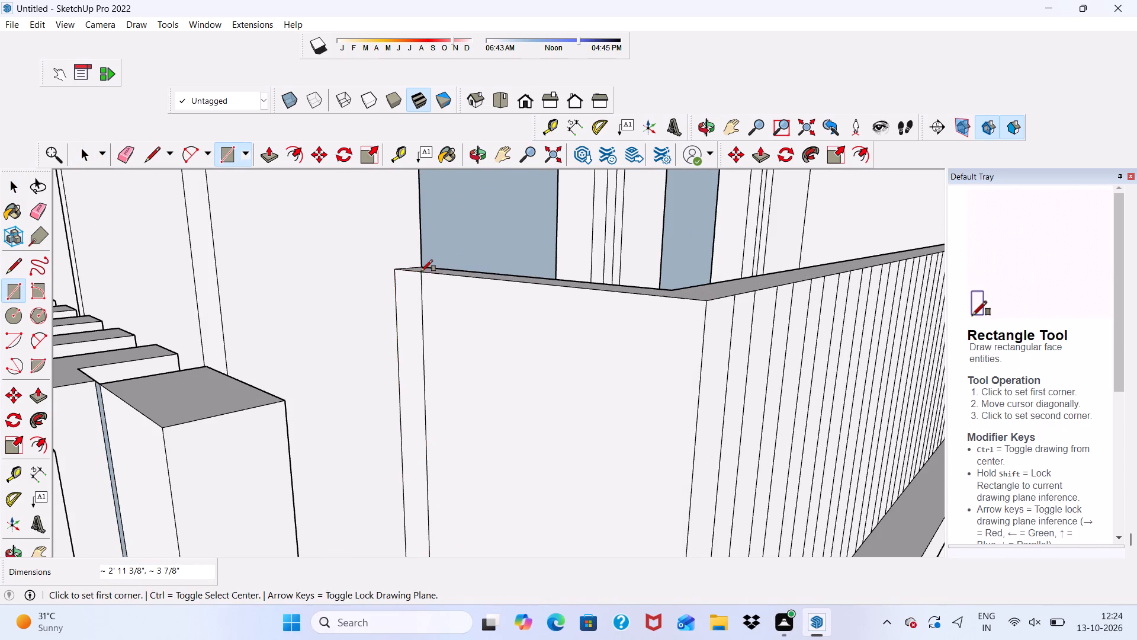
pyautogui.scroll(-4, 393, 249)
pyautogui.press('space')
# Copy the side-face strip about 6 3/16" toward the front corner and multiply the copy into an array of 7.
pyautogui.scroll(5, 411, 373)
pyautogui.doubleClick(406, 360)
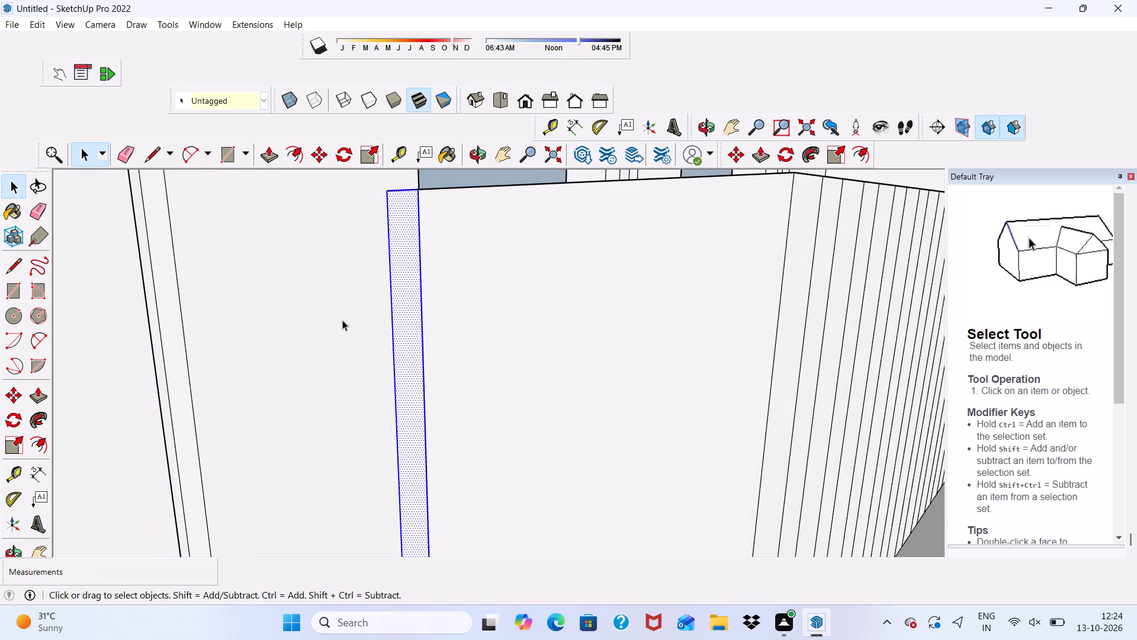
pyautogui.click(316, 153)
pyautogui.click(408, 346)
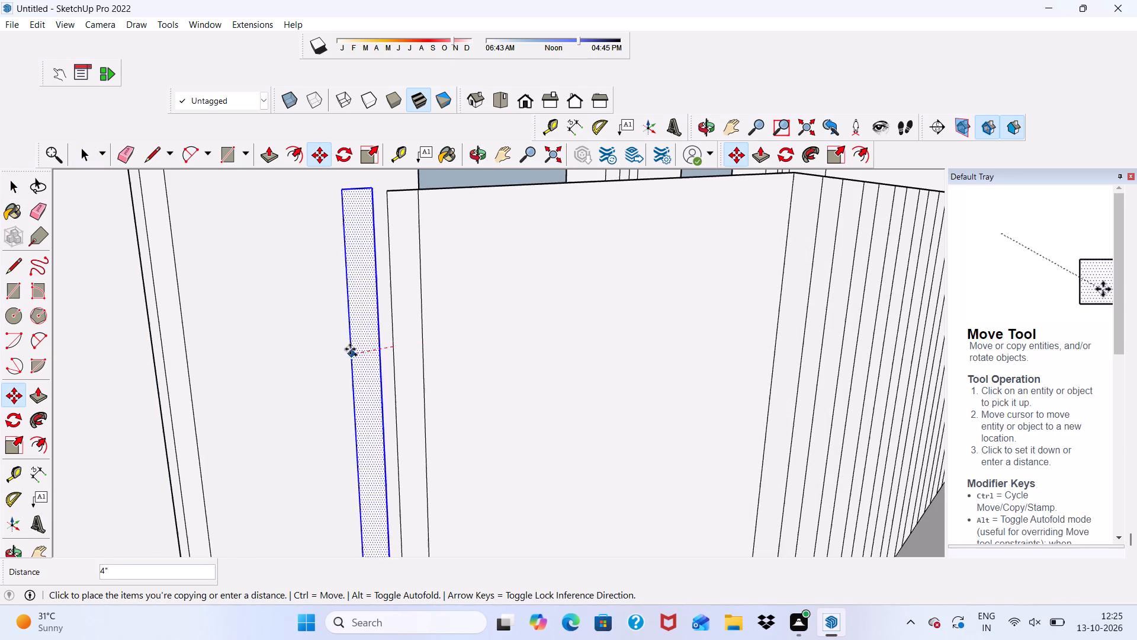
pyautogui.scroll(-8, 436, 352)
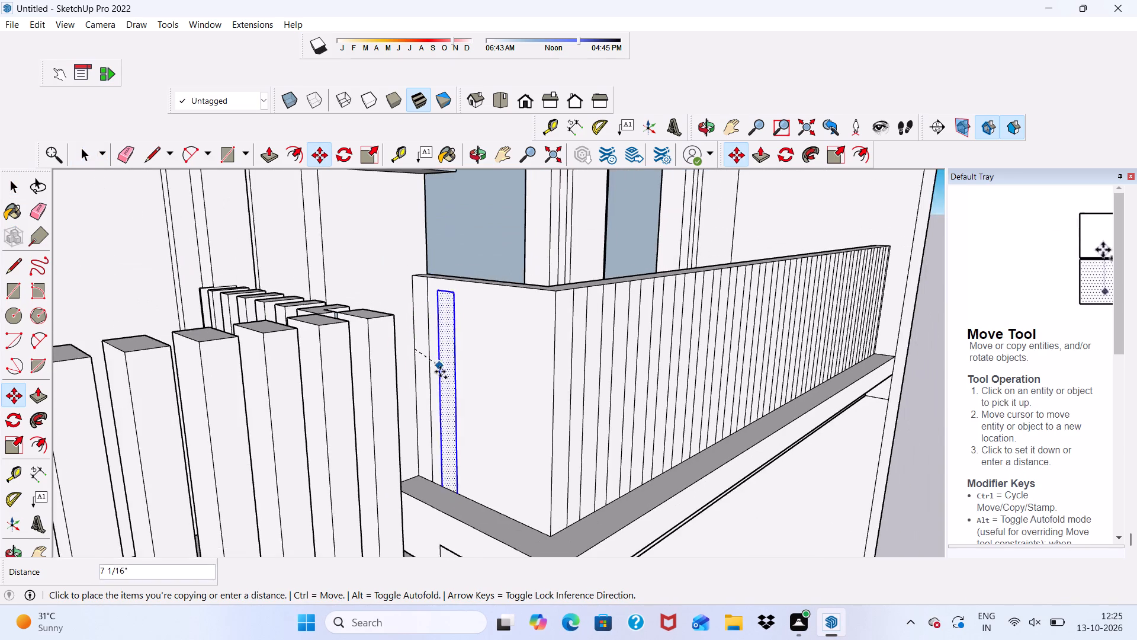
pyautogui.scroll(4, 442, 374)
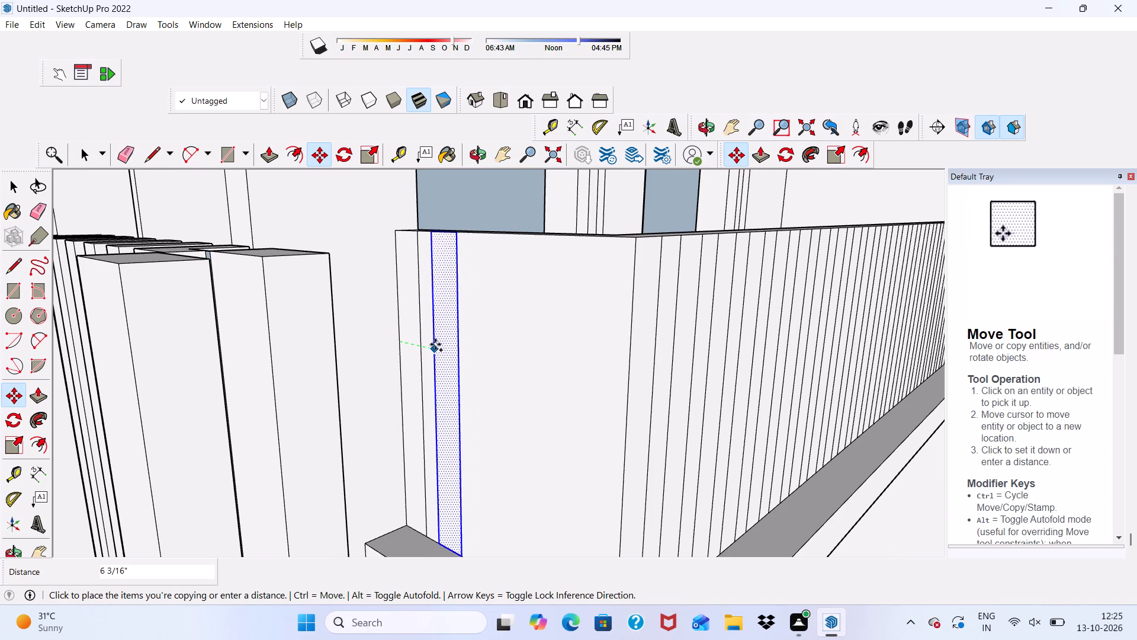
pyautogui.click(435, 344)
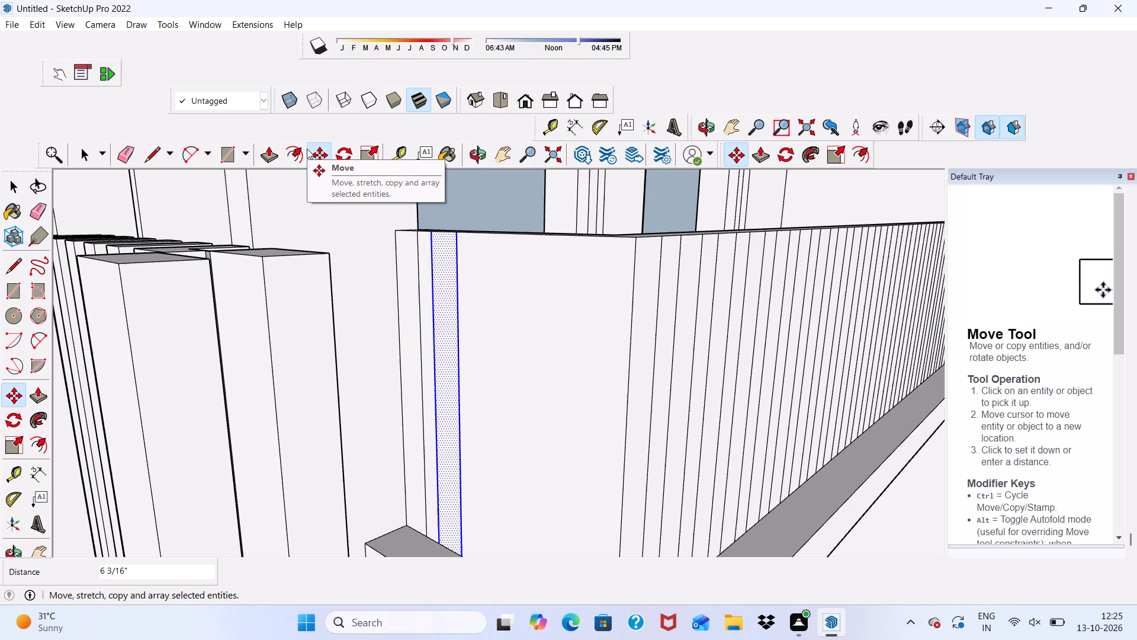
pyautogui.hotkey('shift', '*')
pyautogui.press('7')
pyautogui.press('Return')
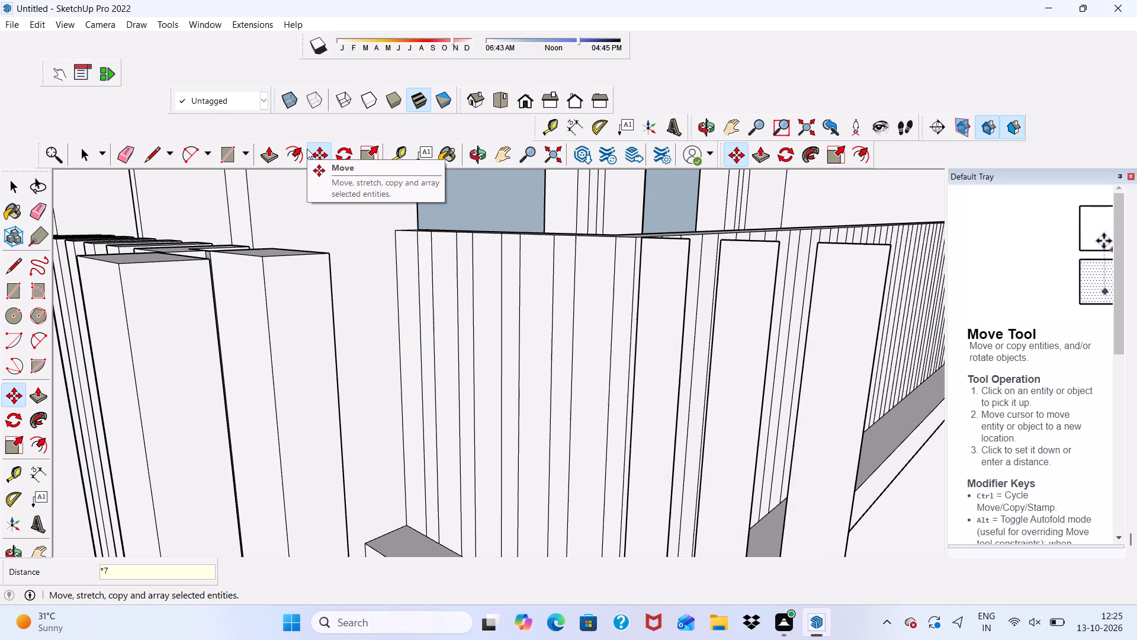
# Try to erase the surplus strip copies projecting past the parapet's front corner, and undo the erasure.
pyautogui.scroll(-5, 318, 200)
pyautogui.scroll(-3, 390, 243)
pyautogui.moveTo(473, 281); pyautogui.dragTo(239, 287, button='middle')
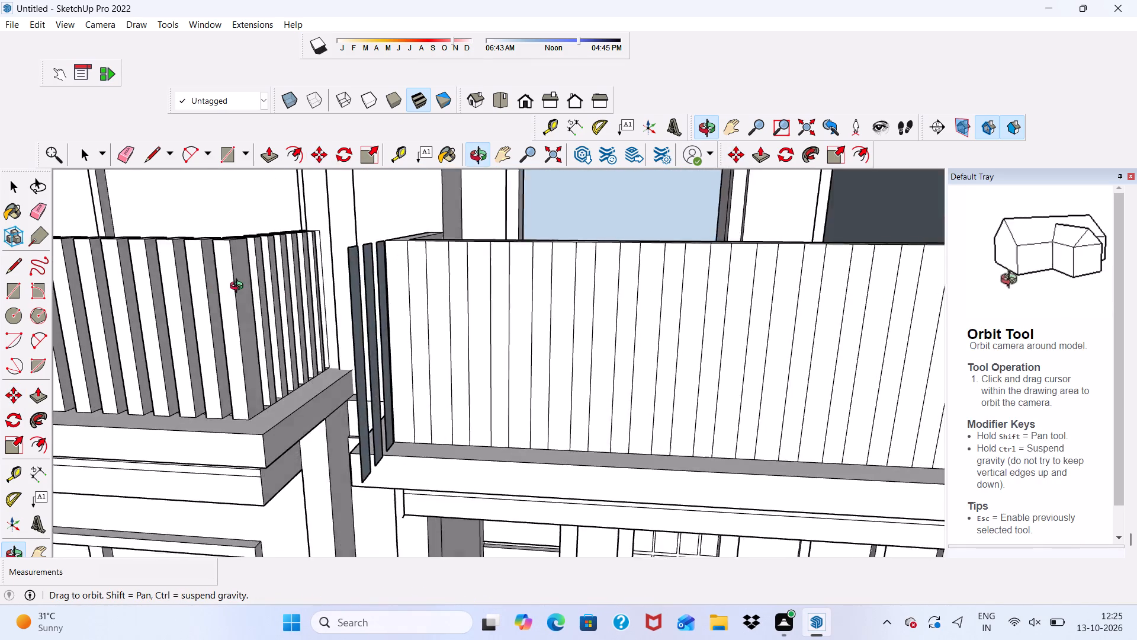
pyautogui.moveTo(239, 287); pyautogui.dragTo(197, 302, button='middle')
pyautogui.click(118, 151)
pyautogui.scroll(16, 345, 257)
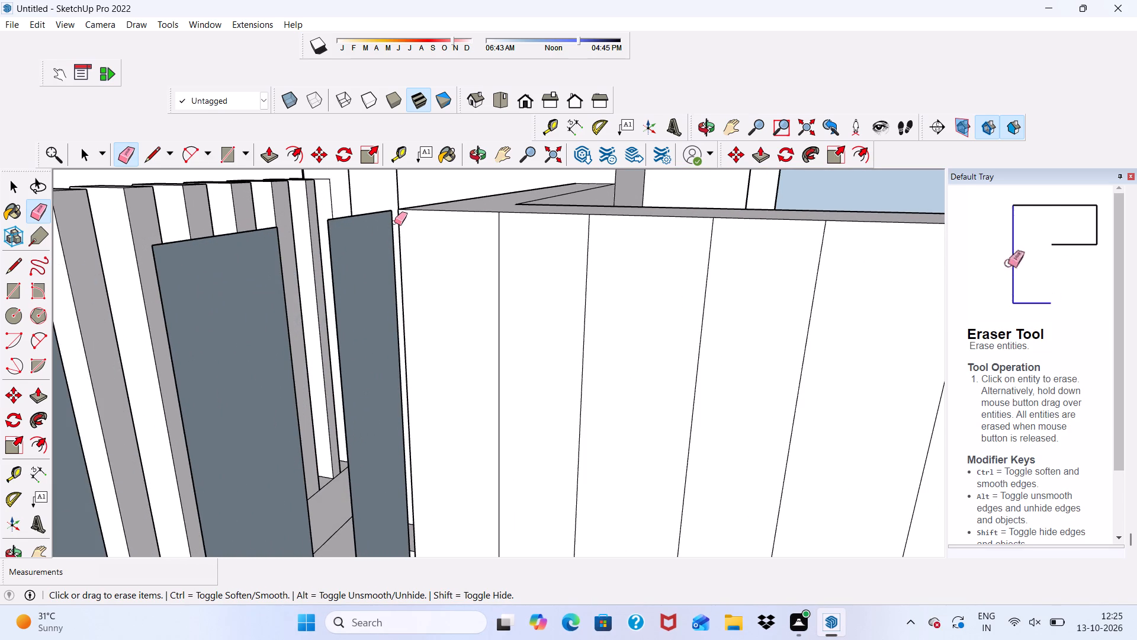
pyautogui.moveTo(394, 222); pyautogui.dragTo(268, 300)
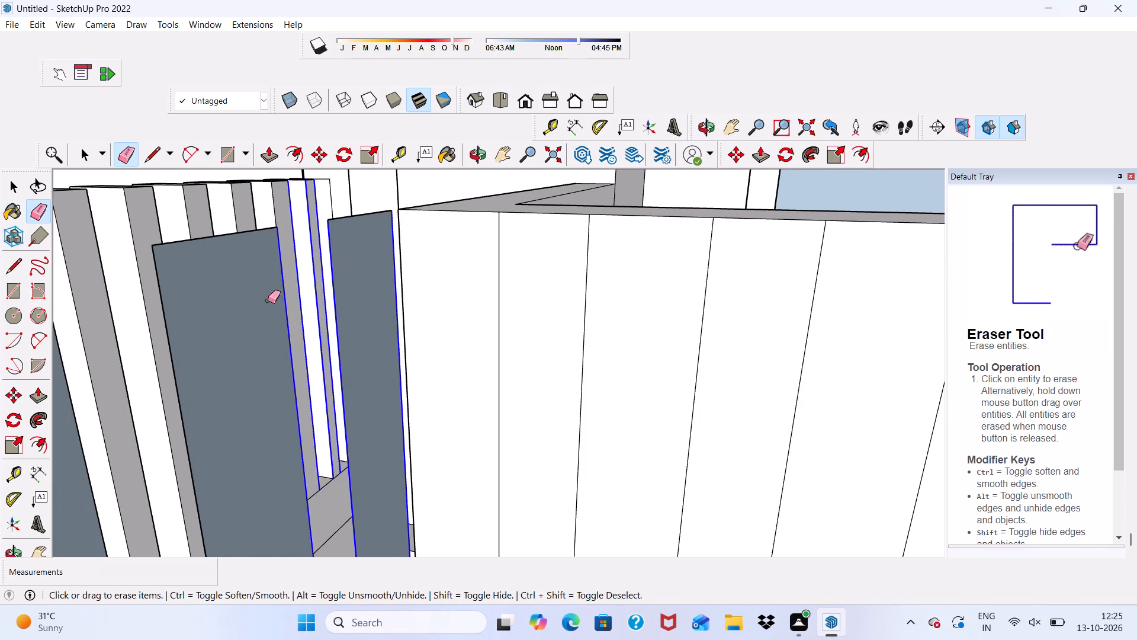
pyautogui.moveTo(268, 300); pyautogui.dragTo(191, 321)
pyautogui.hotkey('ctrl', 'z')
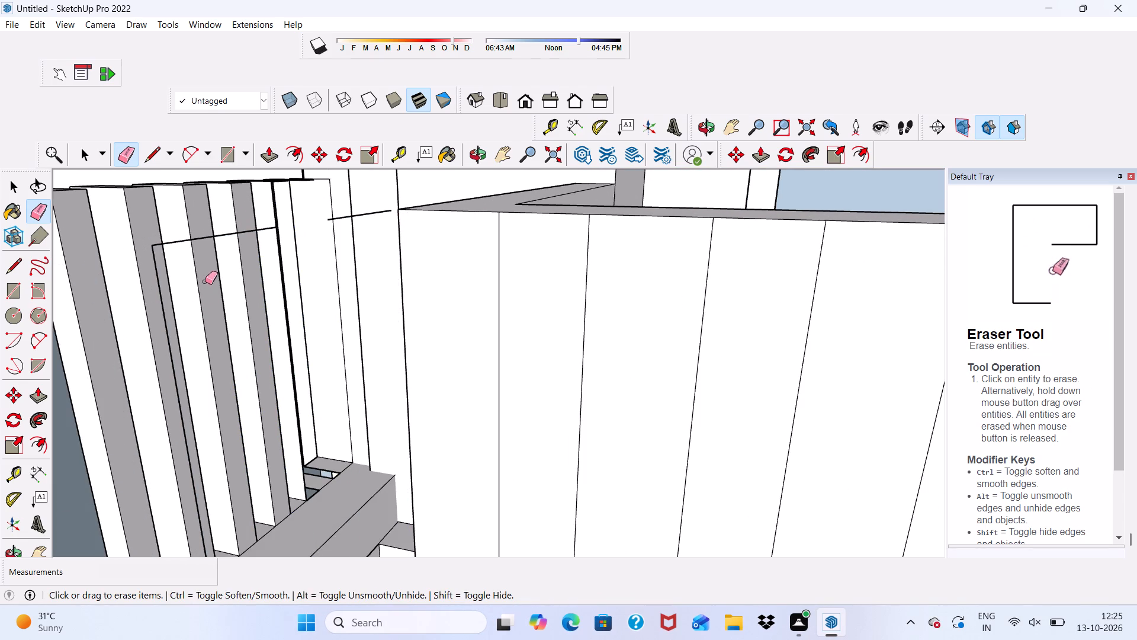
# Erase the top and vertical edges of the surplus side-face strip nearest the parapet's front corner.
pyautogui.scroll(-3, 264, 253)
pyautogui.moveTo(264, 253); pyautogui.dragTo(510, 252, button='middle')
pyautogui.scroll(6, 355, 265)
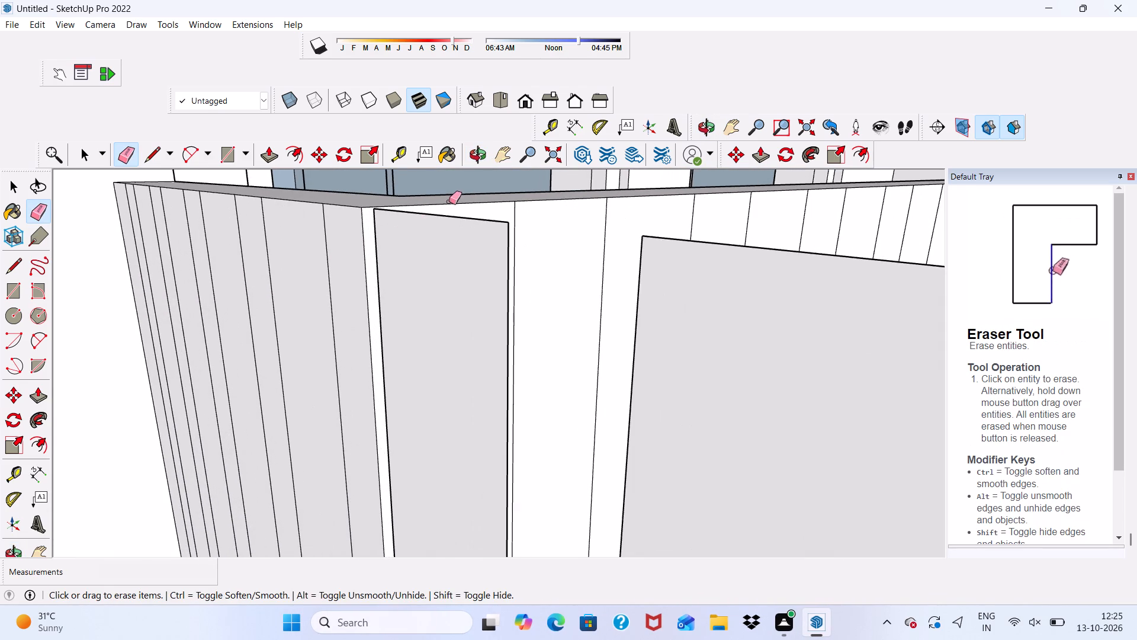
pyautogui.click(445, 216)
pyautogui.click(374, 245)
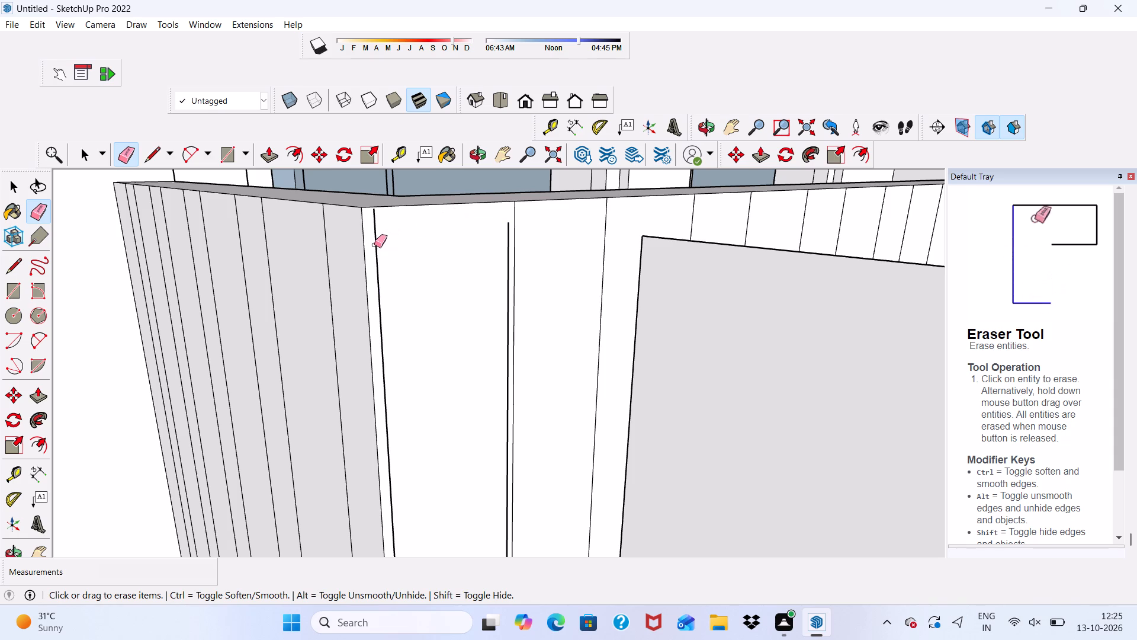
pyautogui.click(509, 243)
# Erase the vertical edges of the two remaining surplus strips projecting past the parapet's front corner.
pyautogui.scroll(-14, 105, 150)
pyautogui.moveTo(189, 208); pyautogui.dragTo(345, 168, button='middle')
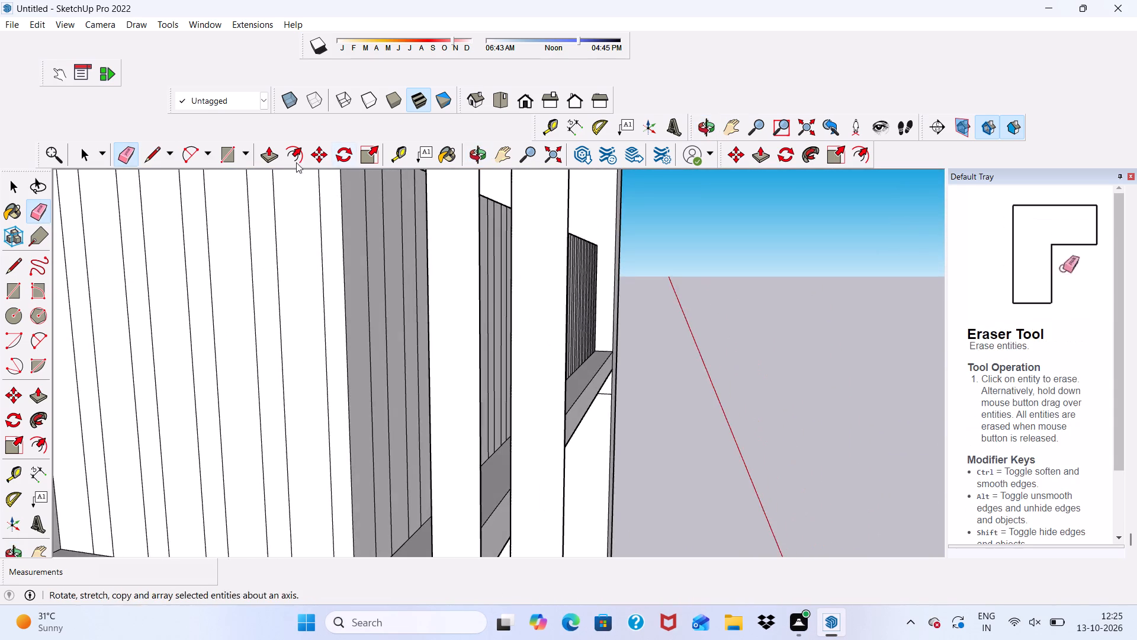
pyautogui.scroll(-12, 216, 216)
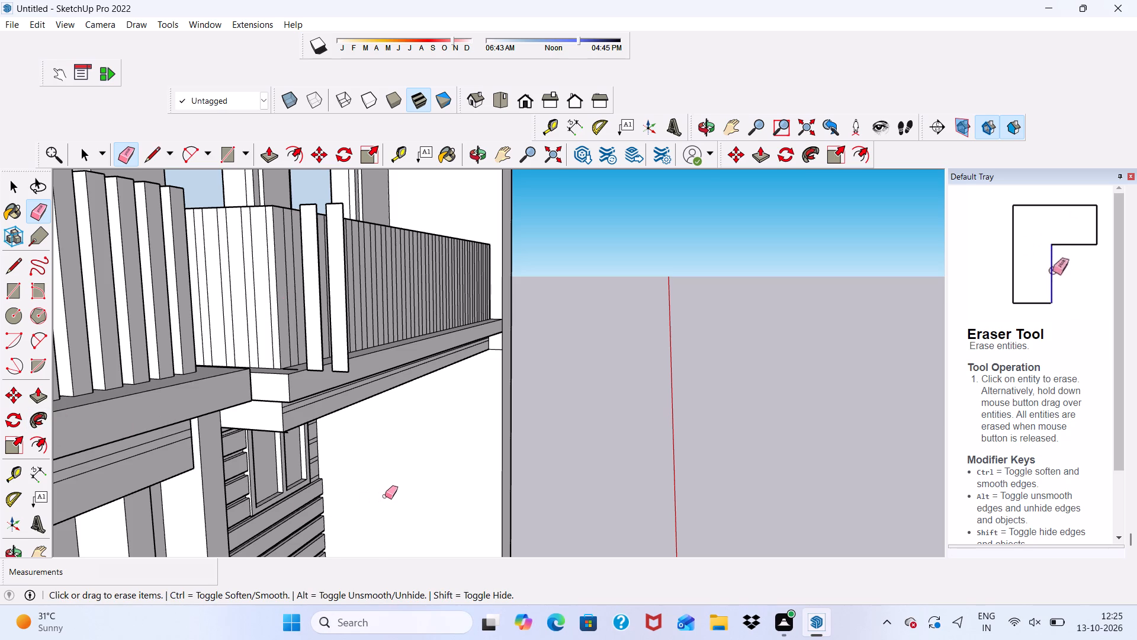
pyautogui.scroll(2, 388, 496)
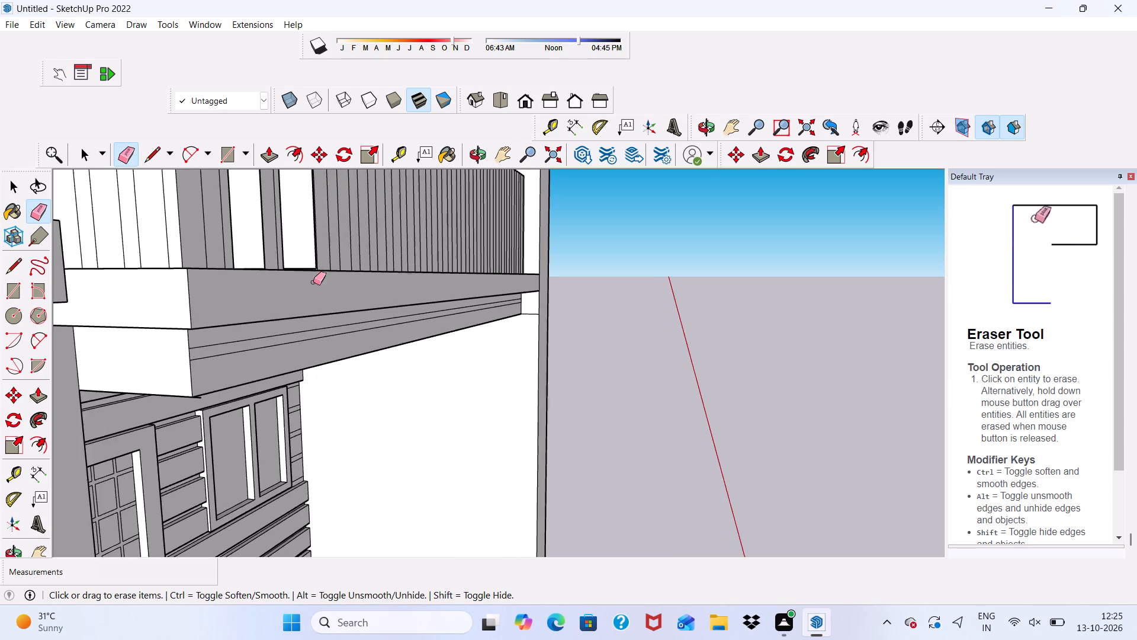
pyautogui.scroll(1, 313, 283)
pyautogui.scroll(-3, 262, 313)
pyautogui.moveTo(244, 350); pyautogui.dragTo(249, 418, button='middle')
pyautogui.scroll(4, 235, 375)
pyautogui.moveTo(235, 375); pyautogui.dragTo(262, 380)
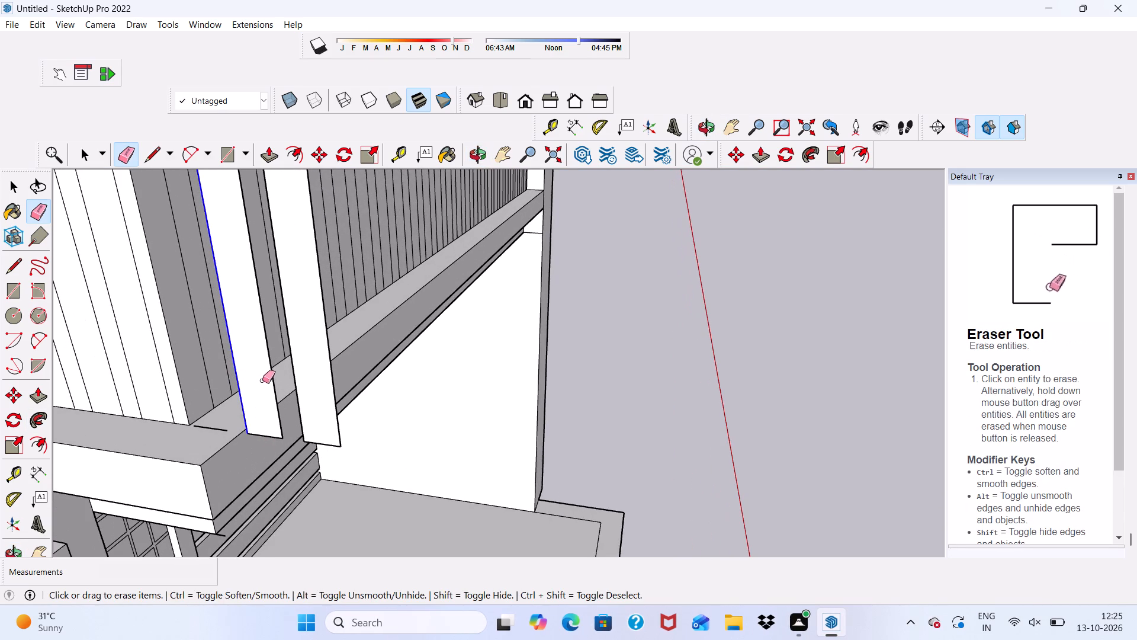
pyautogui.moveTo(262, 380); pyautogui.dragTo(271, 382)
pyautogui.moveTo(292, 365); pyautogui.dragTo(323, 370)
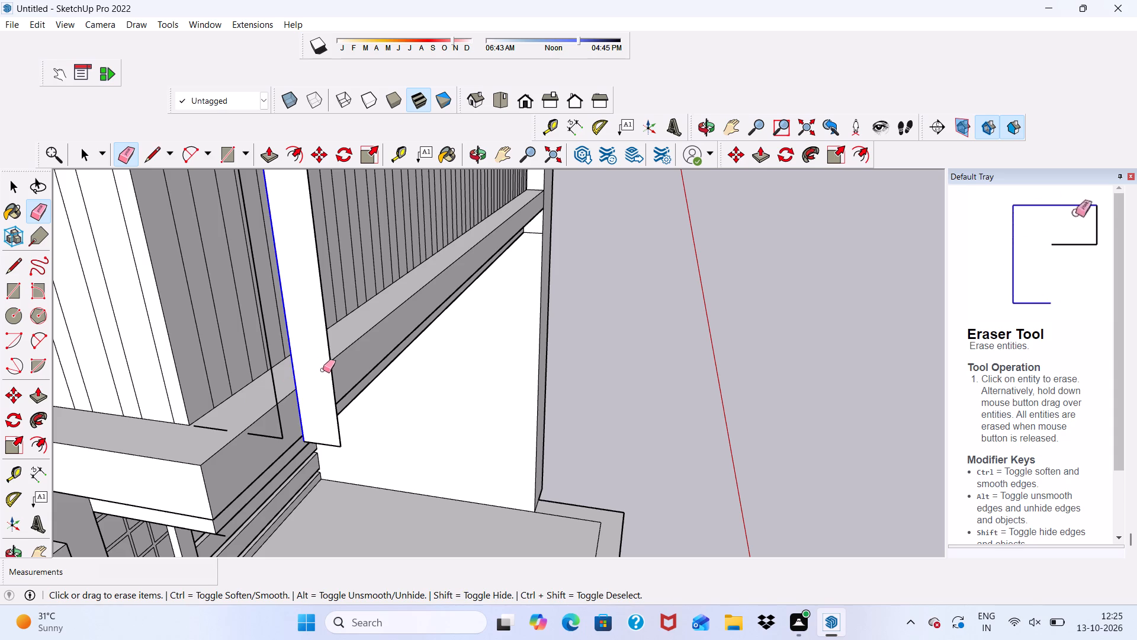
pyautogui.moveTo(323, 370); pyautogui.dragTo(328, 370)
pyautogui.click(328, 370)
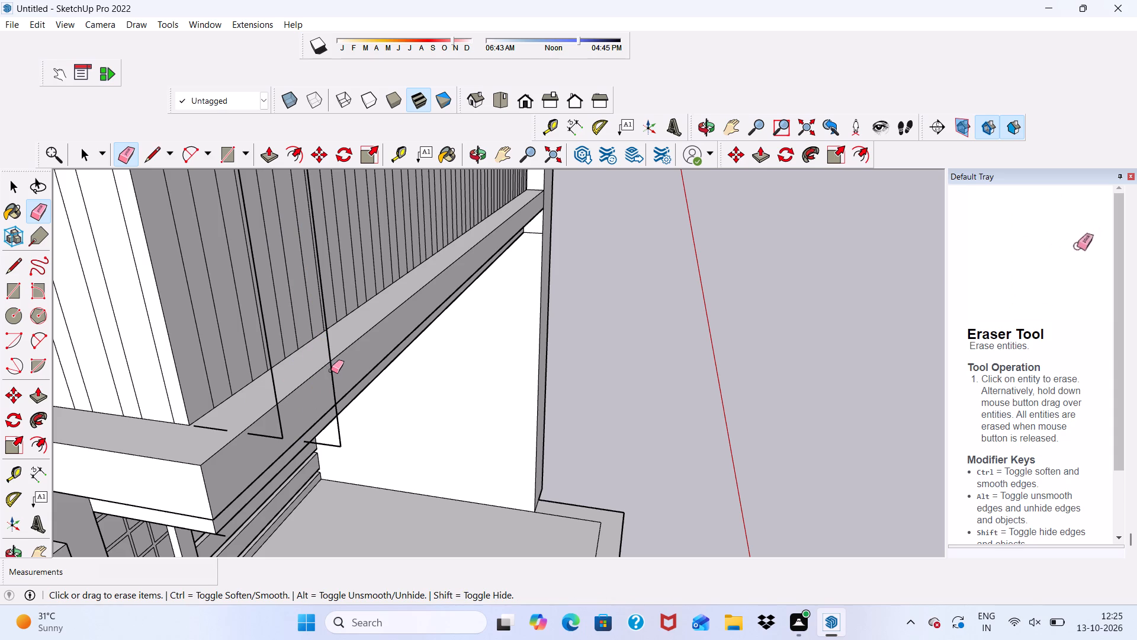
pyautogui.click(333, 369)
pyautogui.click(332, 369)
pyautogui.scroll(2, 298, 365)
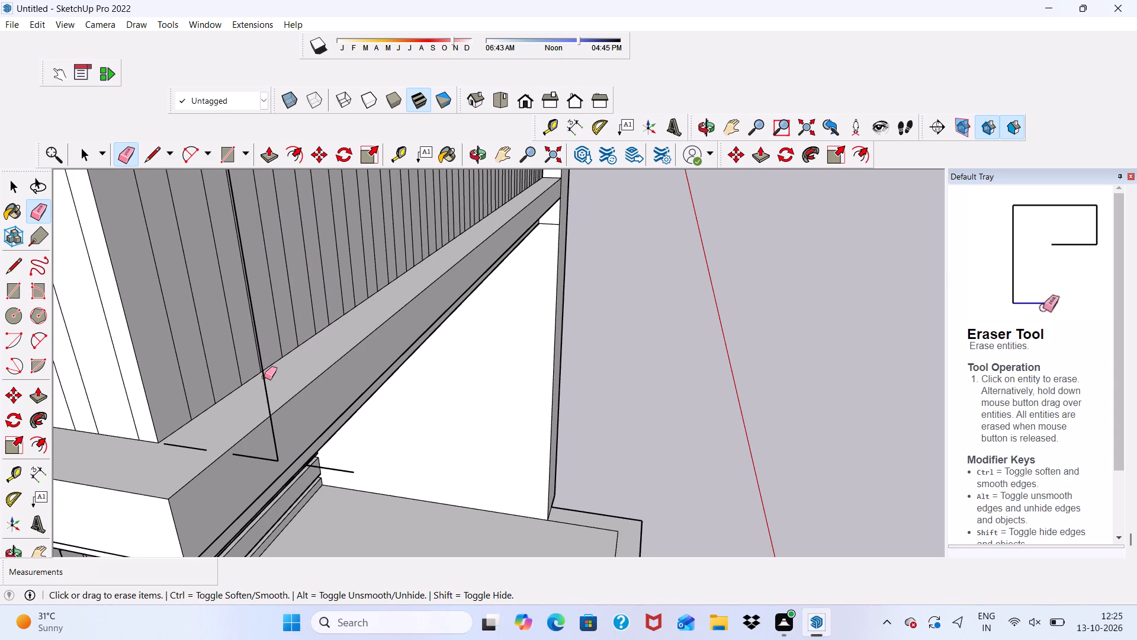
pyautogui.click(264, 379)
# Erase the three leftover bottom edges of the surplus strips beyond the parapet's front corner.
pyautogui.click(183, 445)
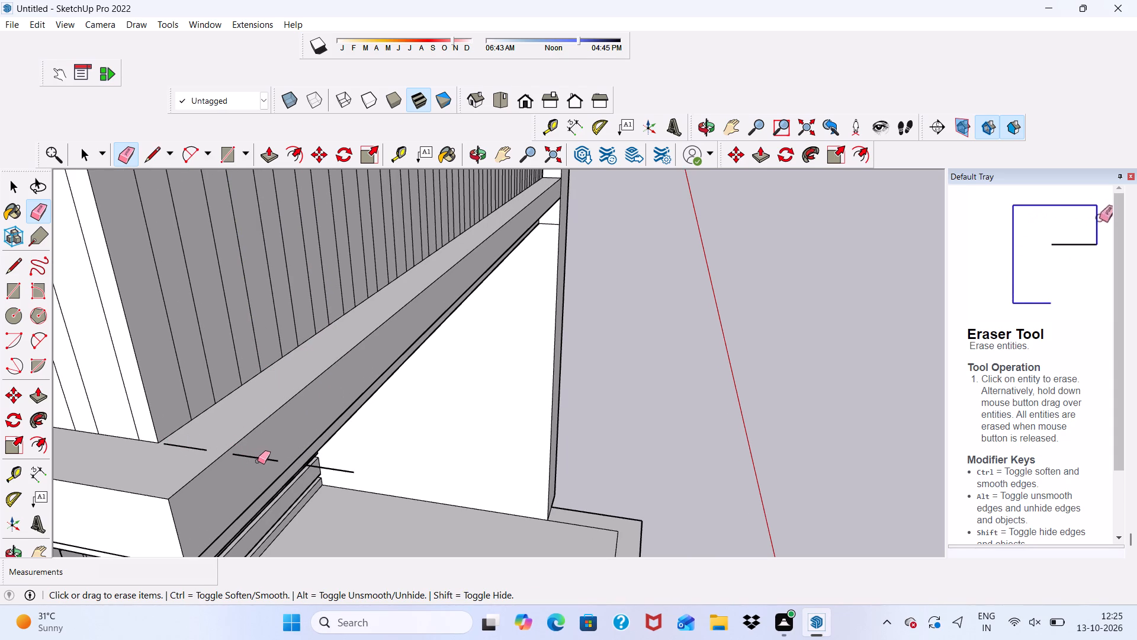
pyautogui.click(261, 461)
pyautogui.scroll(3, 214, 443)
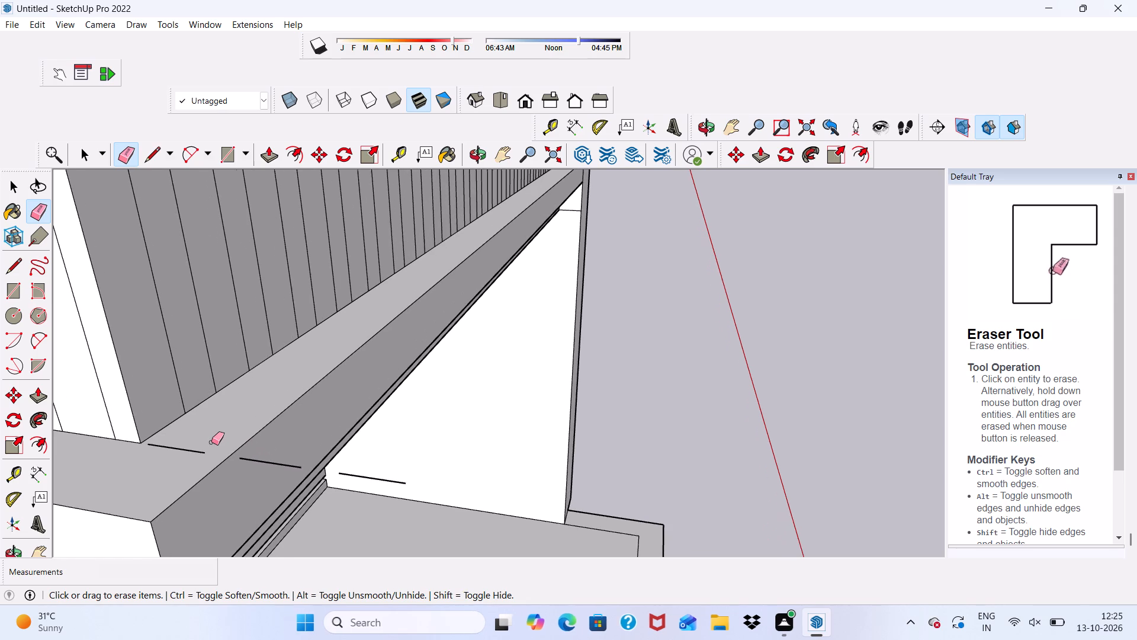
pyautogui.moveTo(185, 441); pyautogui.dragTo(171, 450)
pyautogui.click(285, 466)
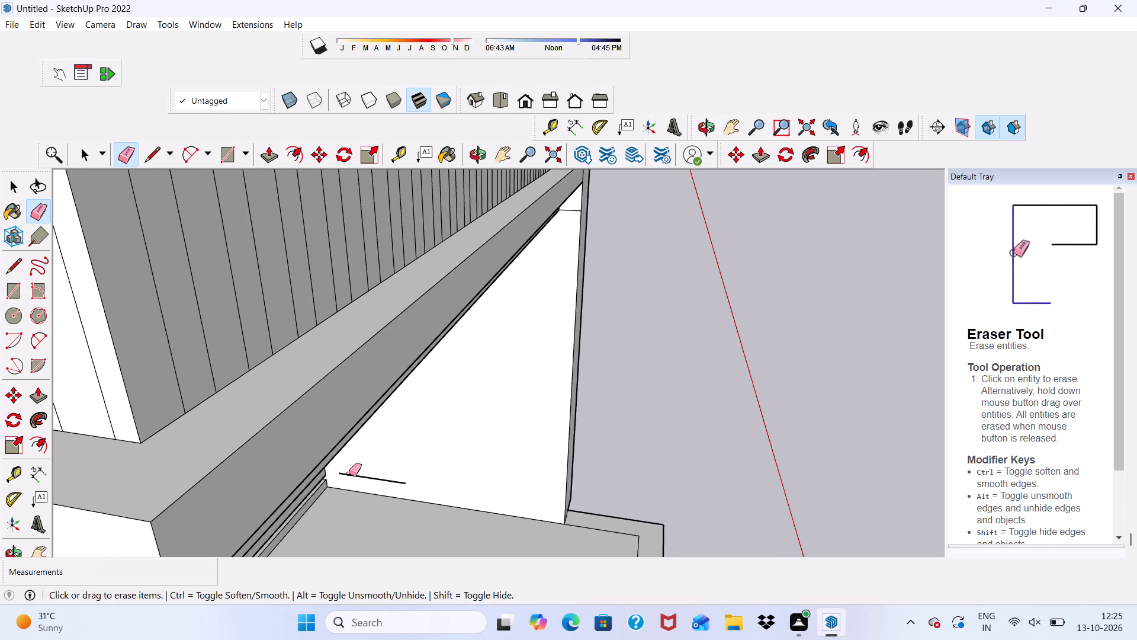
pyautogui.click(356, 478)
# Erase the two leftover top edges of the surplus strips beyond the parapet's front corner.
pyautogui.scroll(-10, 311, 452)
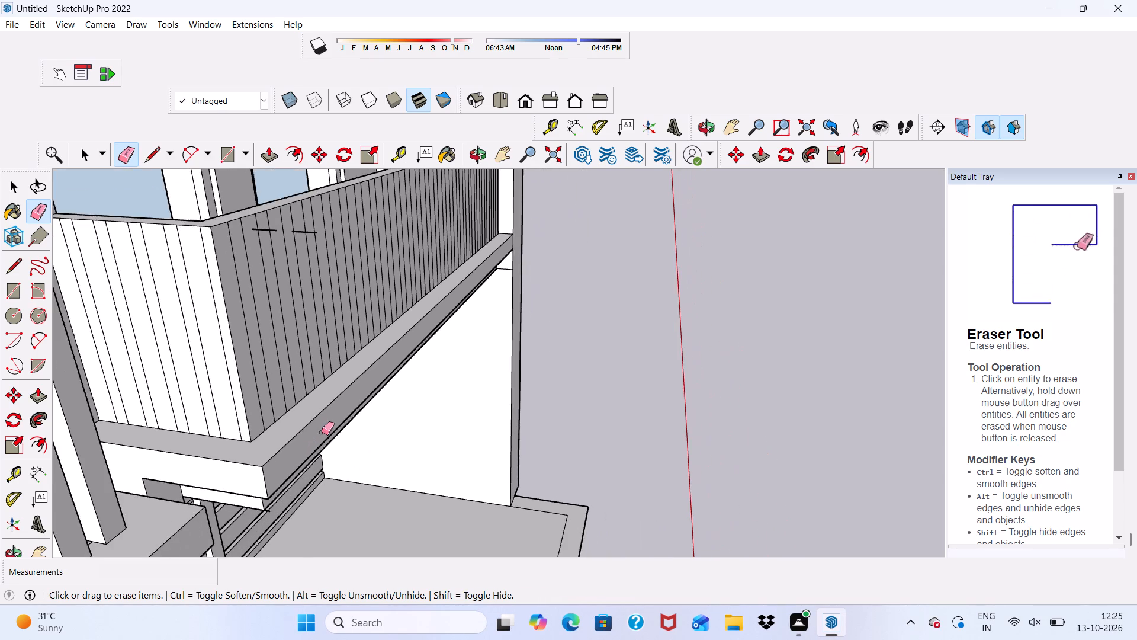
pyautogui.scroll(-5, 282, 420)
pyautogui.scroll(3, 282, 390)
pyautogui.scroll(1, 316, 98)
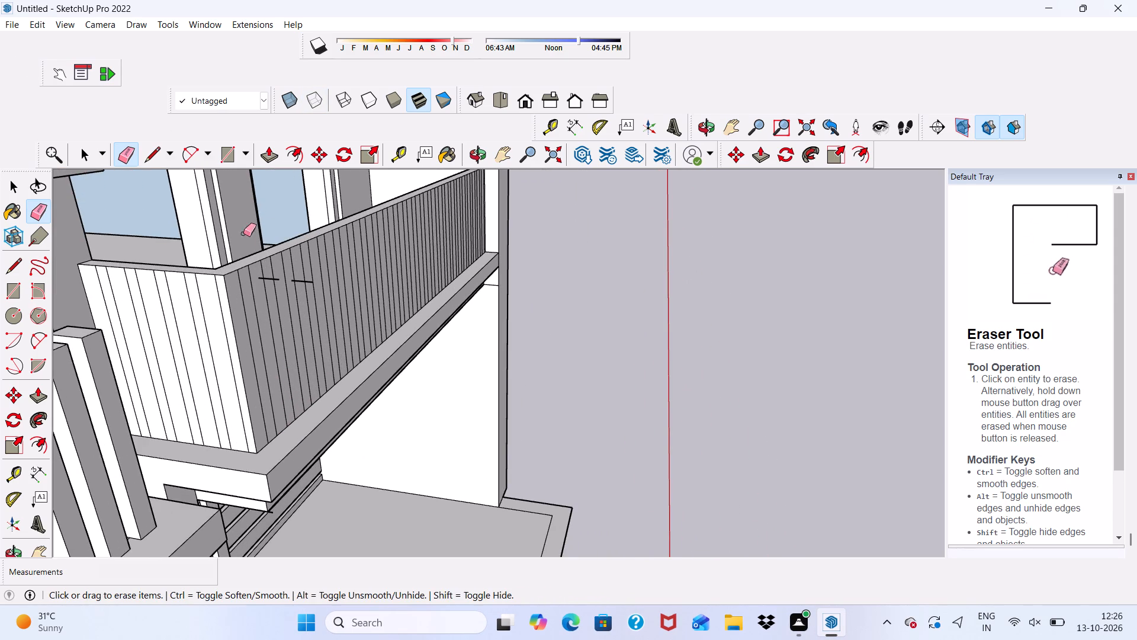
pyautogui.scroll(5, 261, 242)
pyautogui.scroll(1, 255, 356)
pyautogui.scroll(-5, 143, 182)
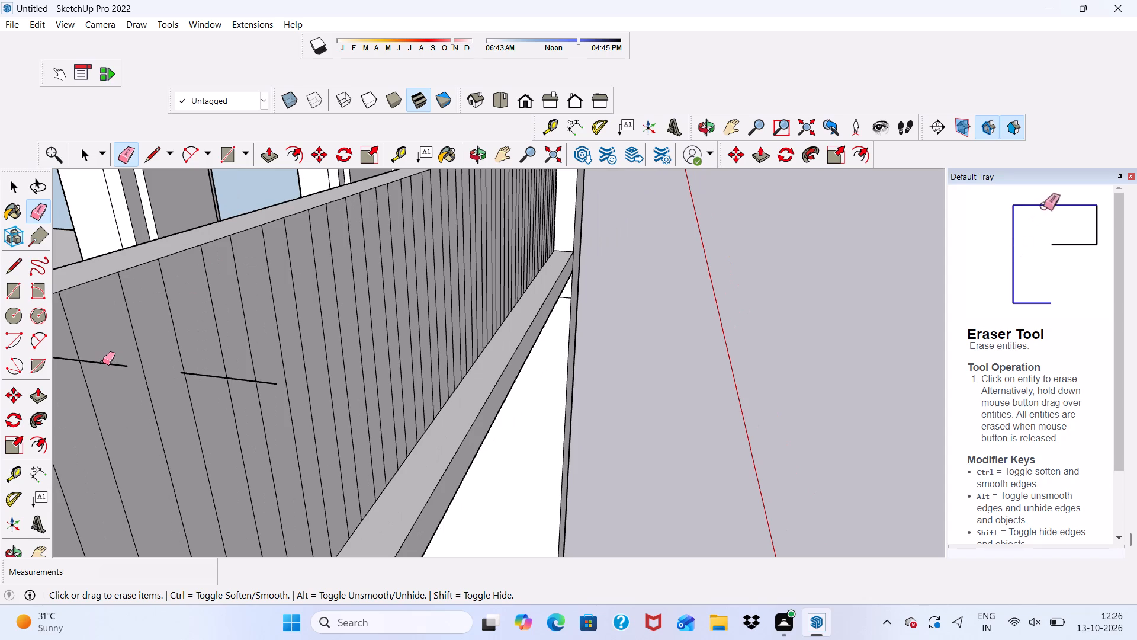
pyautogui.click(102, 362)
pyautogui.click(202, 375)
pyautogui.scroll(-6, 163, 363)
pyautogui.press('space')
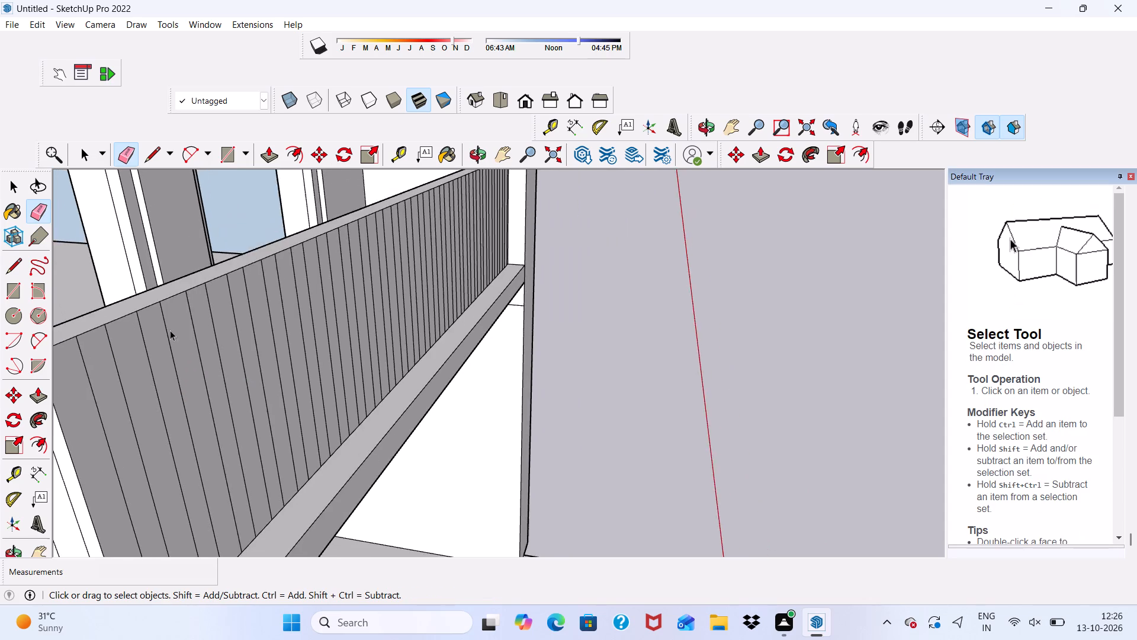
# Push the first narrow gap face on the parapet's side face inward about 3 1/8", at the end away from the front corner.
pyautogui.scroll(-6, 171, 335)
pyautogui.scroll(-6, 17, 274)
pyautogui.scroll(-6, 327, 174)
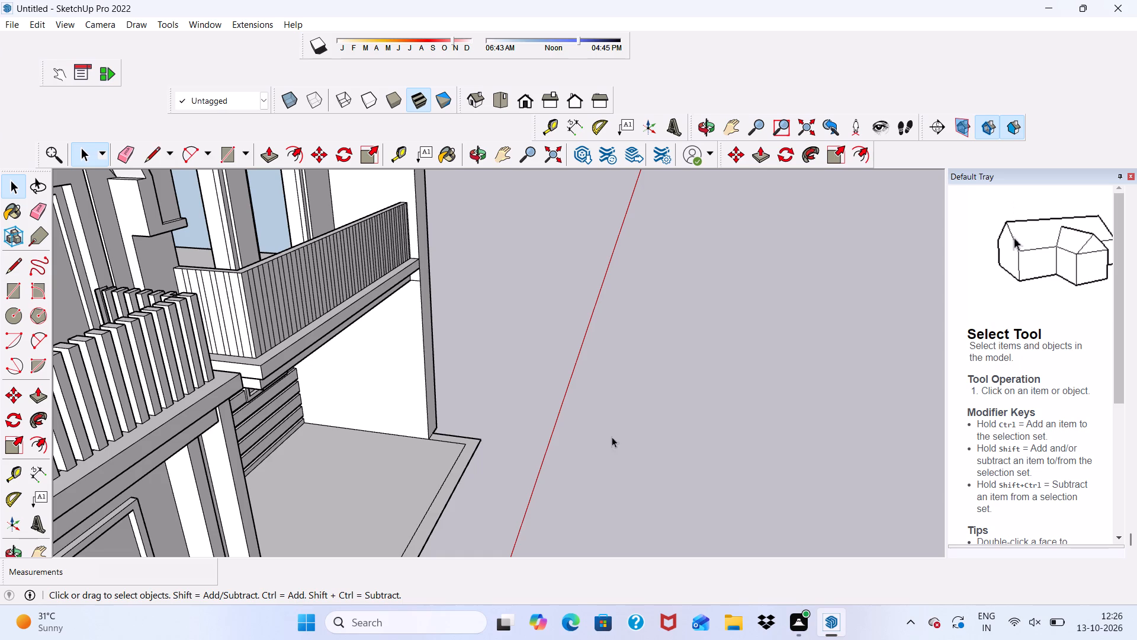
pyautogui.click(265, 151)
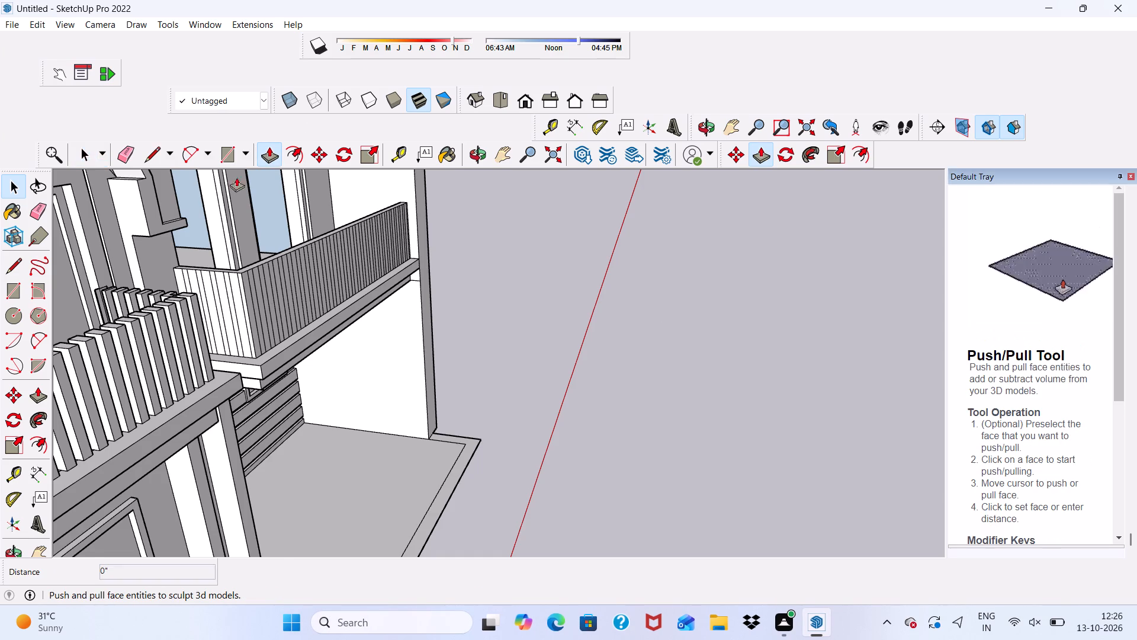
pyautogui.scroll(6, 222, 252)
pyautogui.scroll(5, 114, 283)
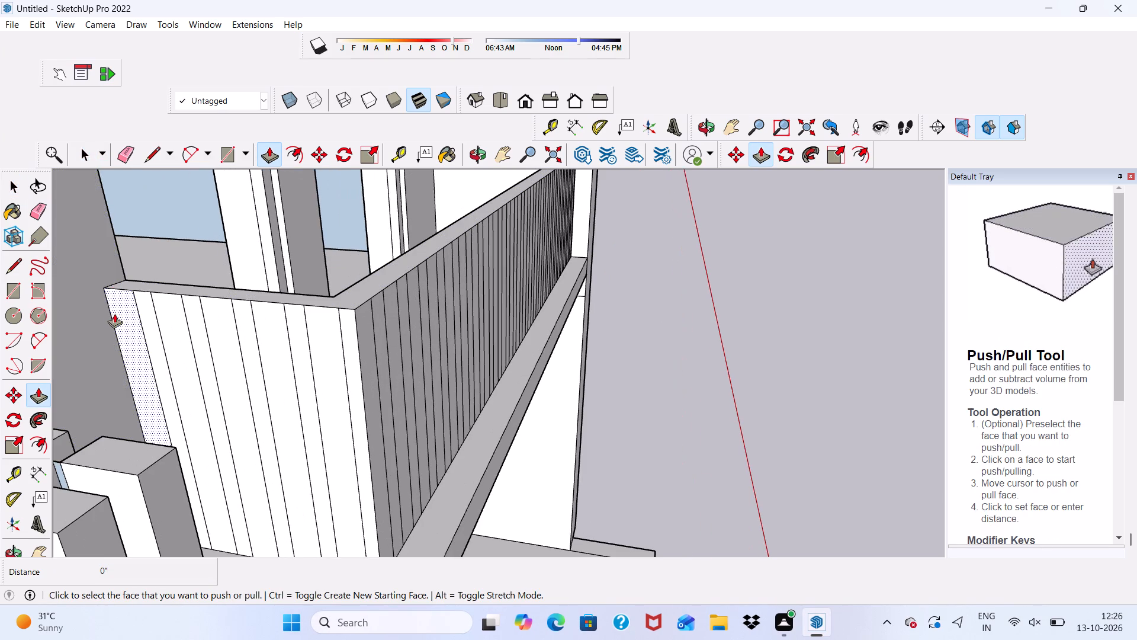
pyautogui.moveTo(151, 324); pyautogui.dragTo(172, 263)
pyautogui.scroll(4, 165, 268)
pyautogui.scroll(-6, 289, 239)
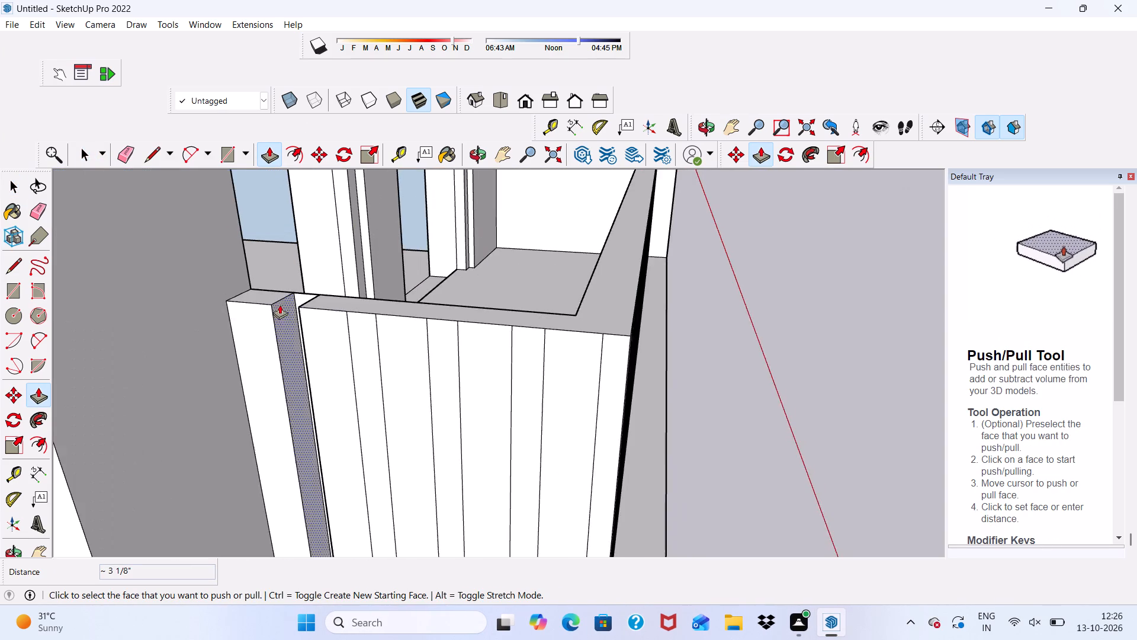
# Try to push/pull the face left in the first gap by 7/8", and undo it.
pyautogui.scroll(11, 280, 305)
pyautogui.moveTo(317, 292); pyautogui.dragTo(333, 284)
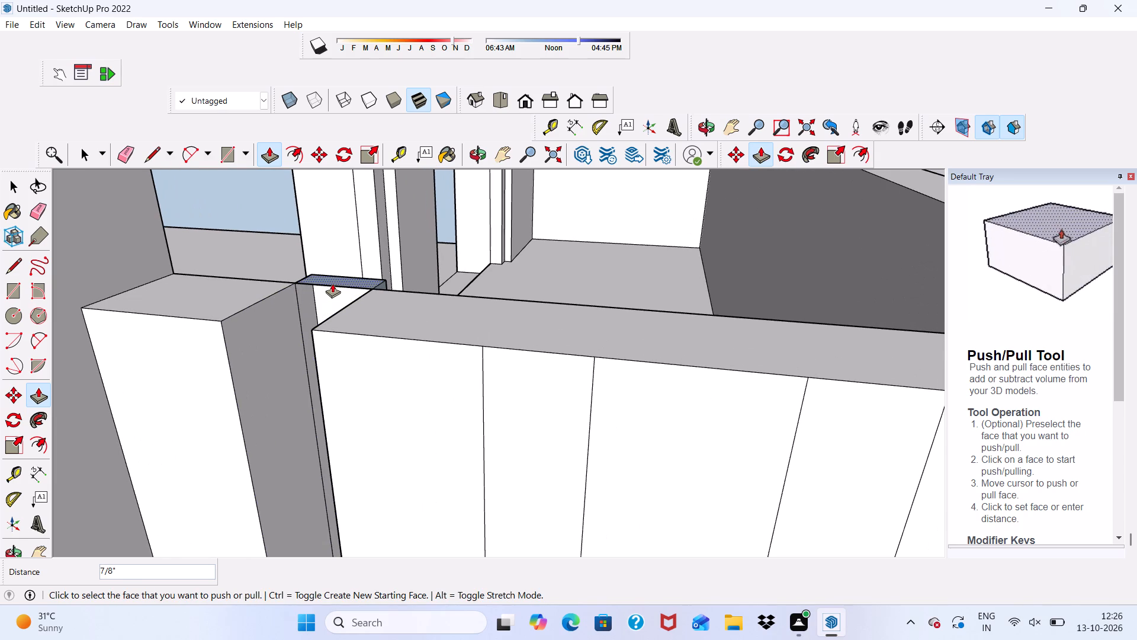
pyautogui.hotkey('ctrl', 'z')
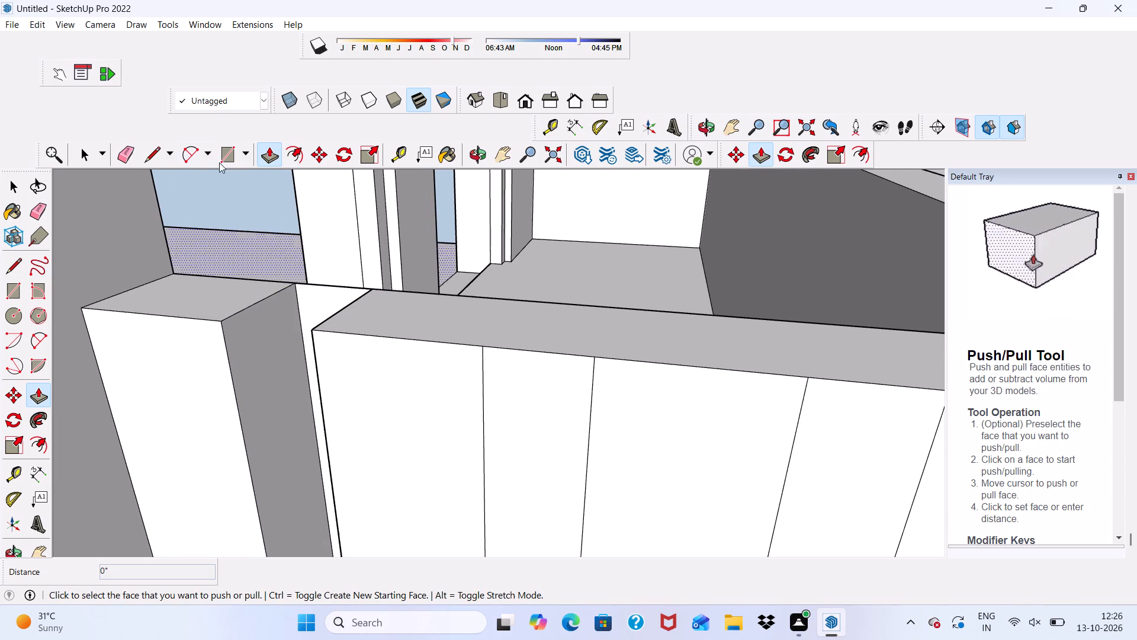
# Erase the leftover top edge spanning the first gap to open it between the two strips.
pyautogui.moveTo(126, 146); pyautogui.dragTo(134, 156)
pyautogui.click(327, 289)
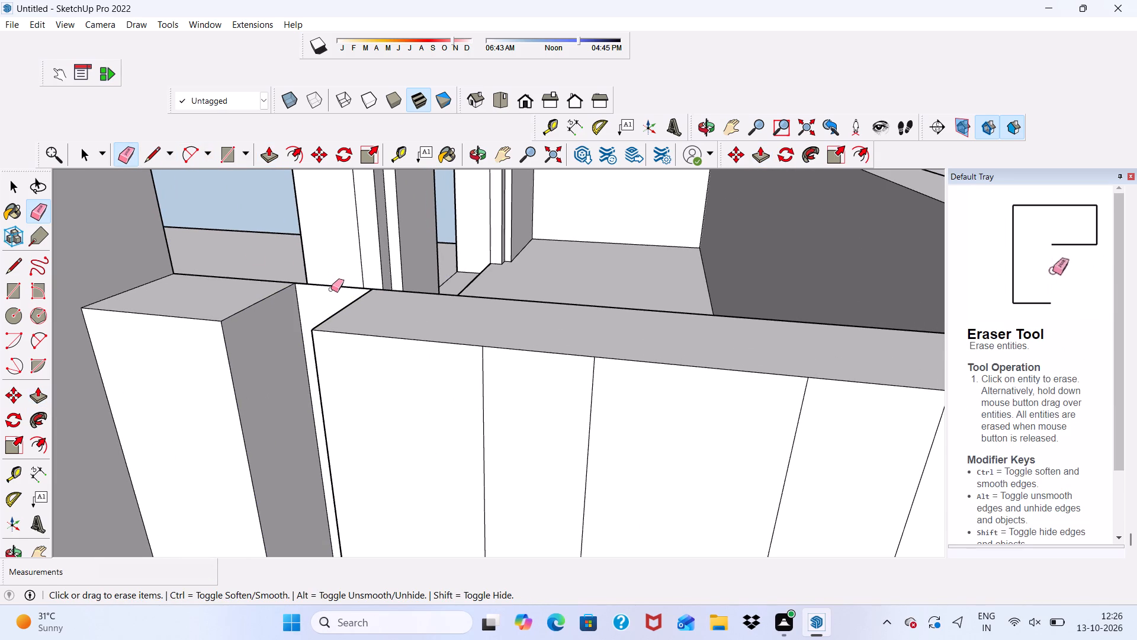
pyautogui.click(334, 287)
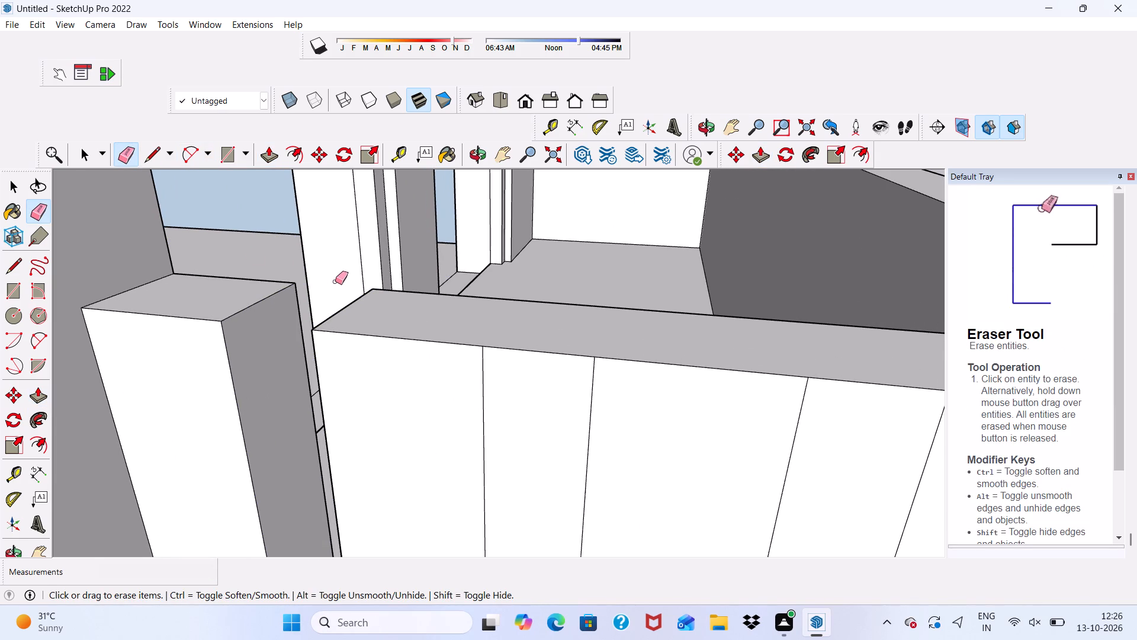
pyautogui.press('space')
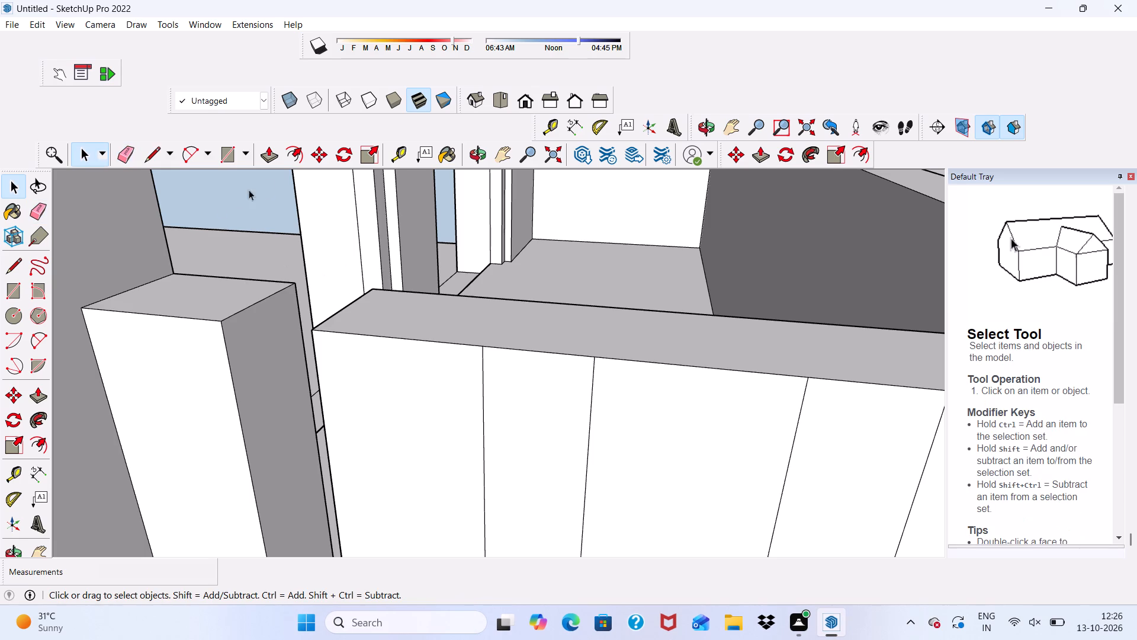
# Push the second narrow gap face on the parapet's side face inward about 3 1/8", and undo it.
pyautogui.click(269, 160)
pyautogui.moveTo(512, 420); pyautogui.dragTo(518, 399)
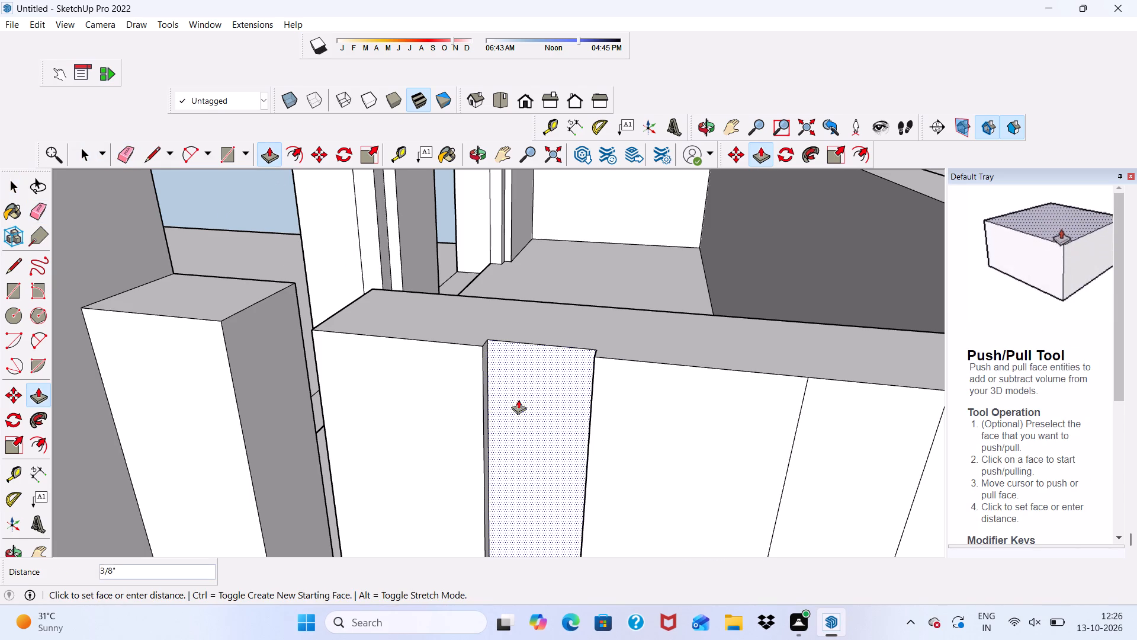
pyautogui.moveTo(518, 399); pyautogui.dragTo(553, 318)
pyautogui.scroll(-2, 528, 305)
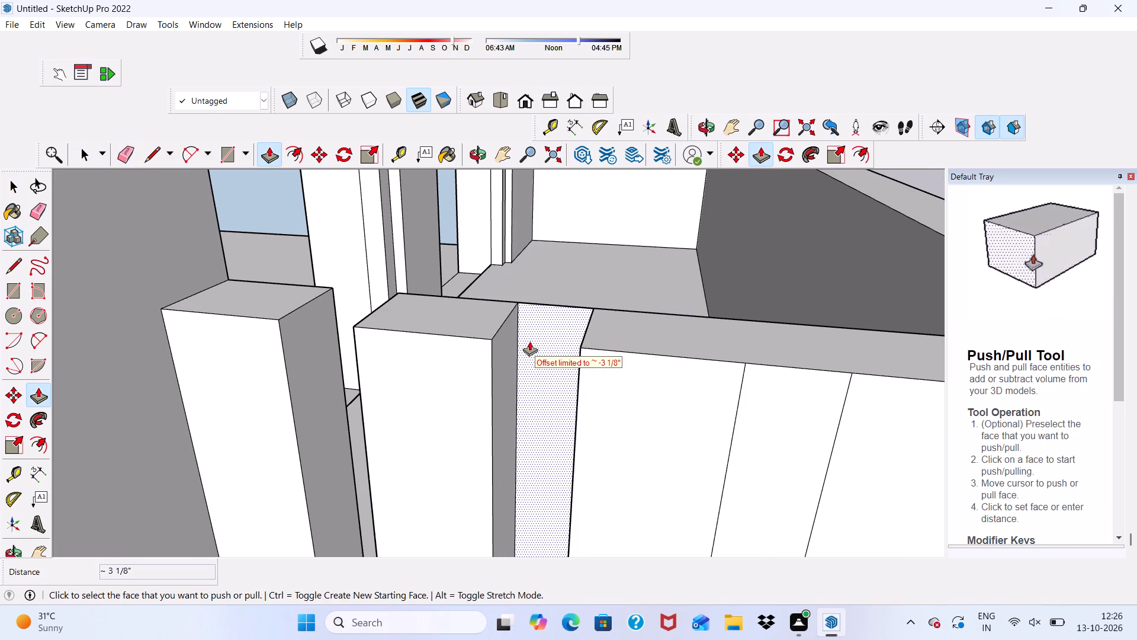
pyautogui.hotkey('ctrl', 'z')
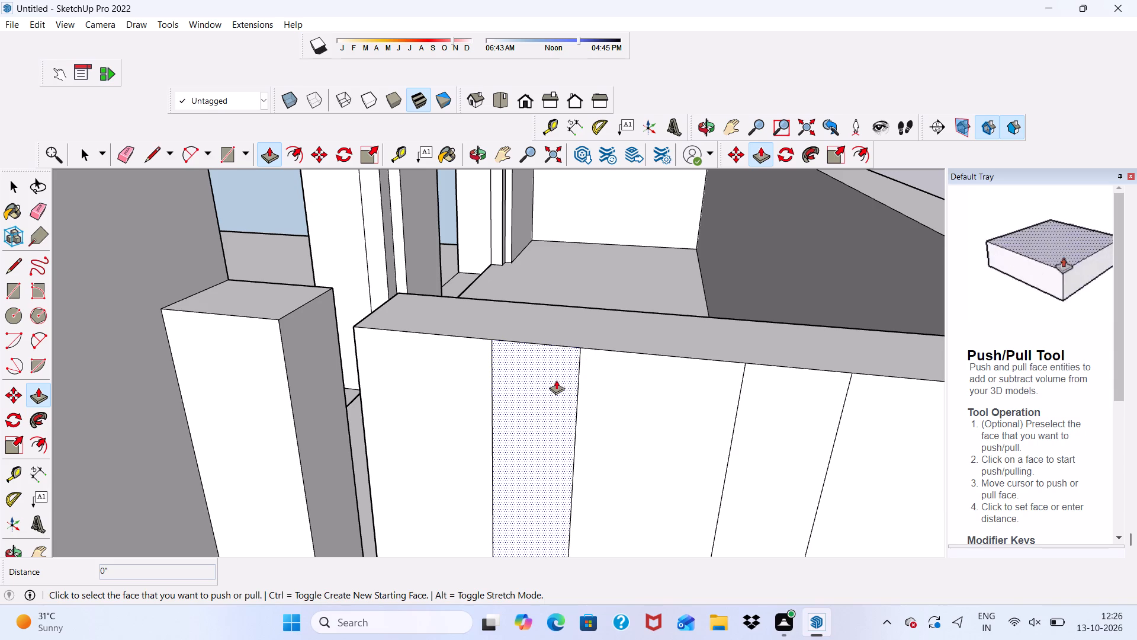
# Push the second gap face on the parapet's side face inward about 3 1/8" and erase its leftover top edge to open the gap.
pyautogui.scroll(3, 609, 414)
pyautogui.click(475, 369)
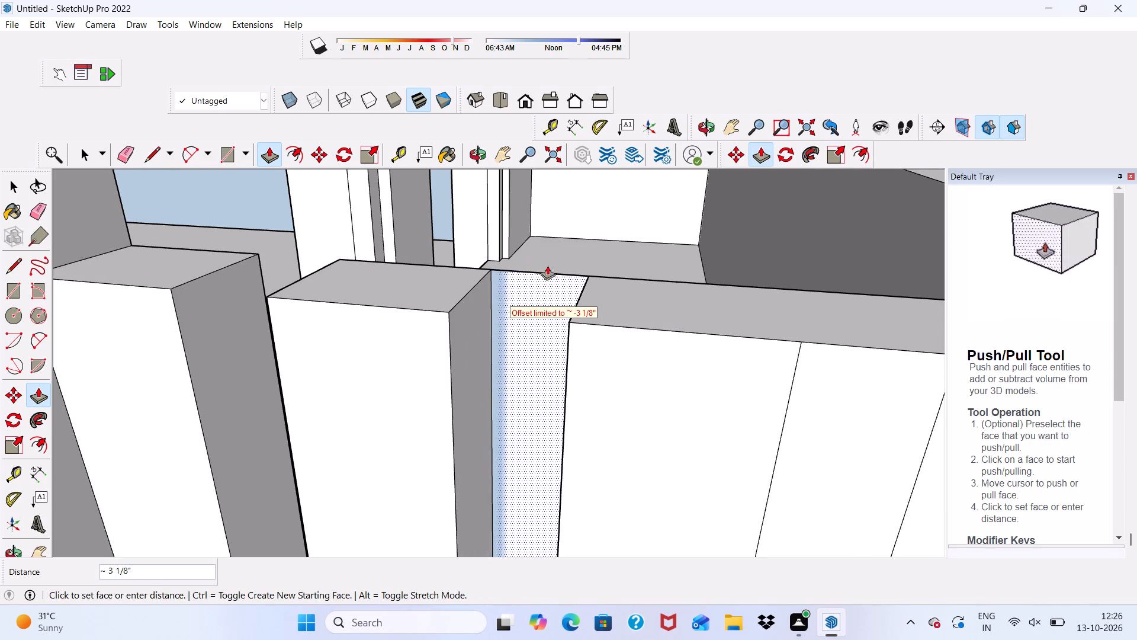
pyautogui.click(571, 272)
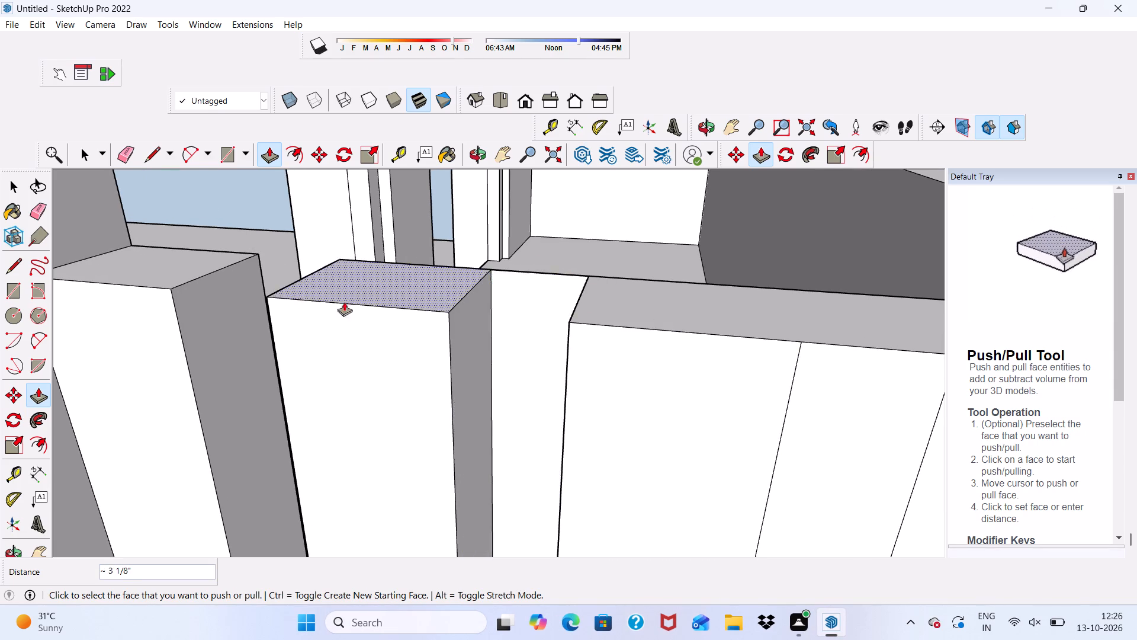
pyautogui.scroll(-4, 344, 302)
pyautogui.click(123, 152)
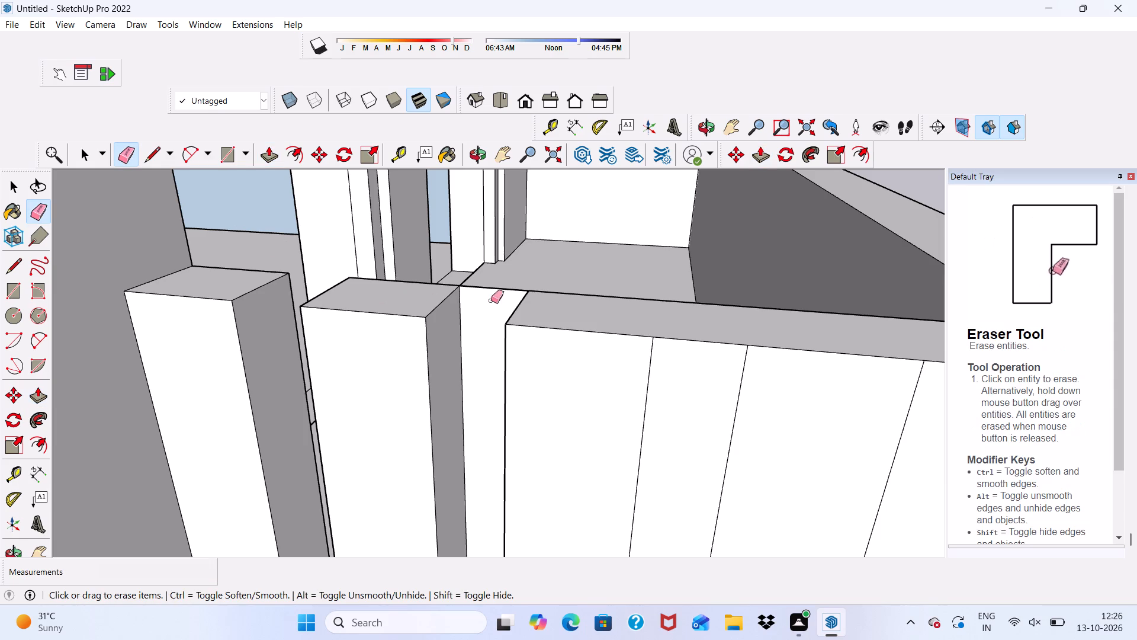
pyautogui.doubleClick(500, 293)
pyautogui.click(505, 288)
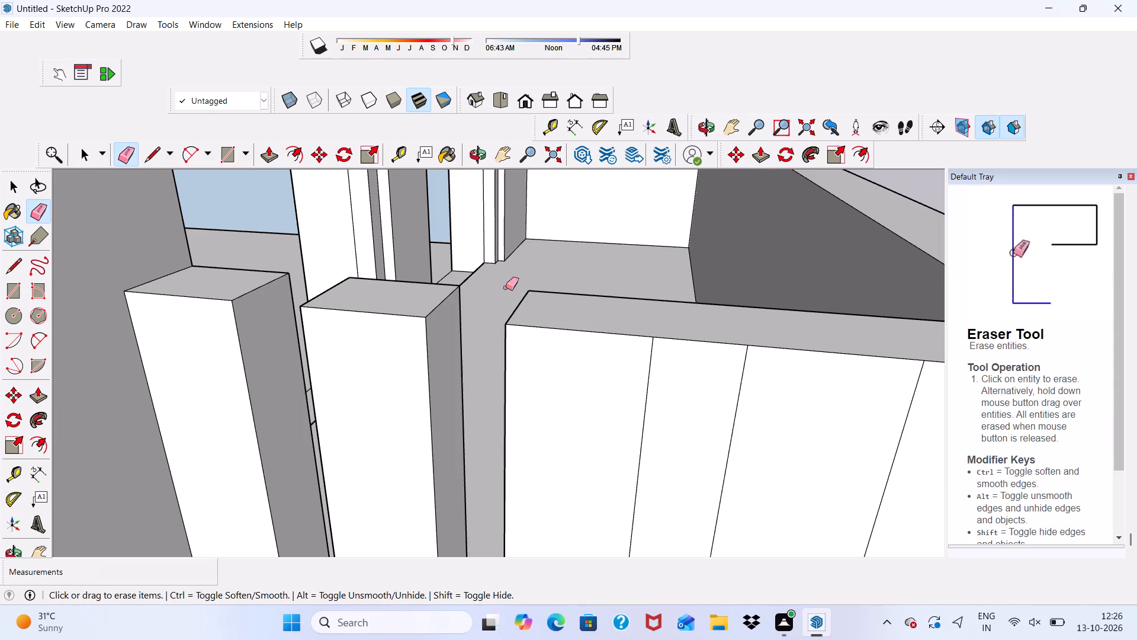
# Push the third gap face on the parapet's short side inward about 3 1/8" and erase its leftover top edge to open the gap.
pyautogui.scroll(-10, 443, 291)
pyautogui.moveTo(479, 372); pyautogui.dragTo(492, 356, button='middle')
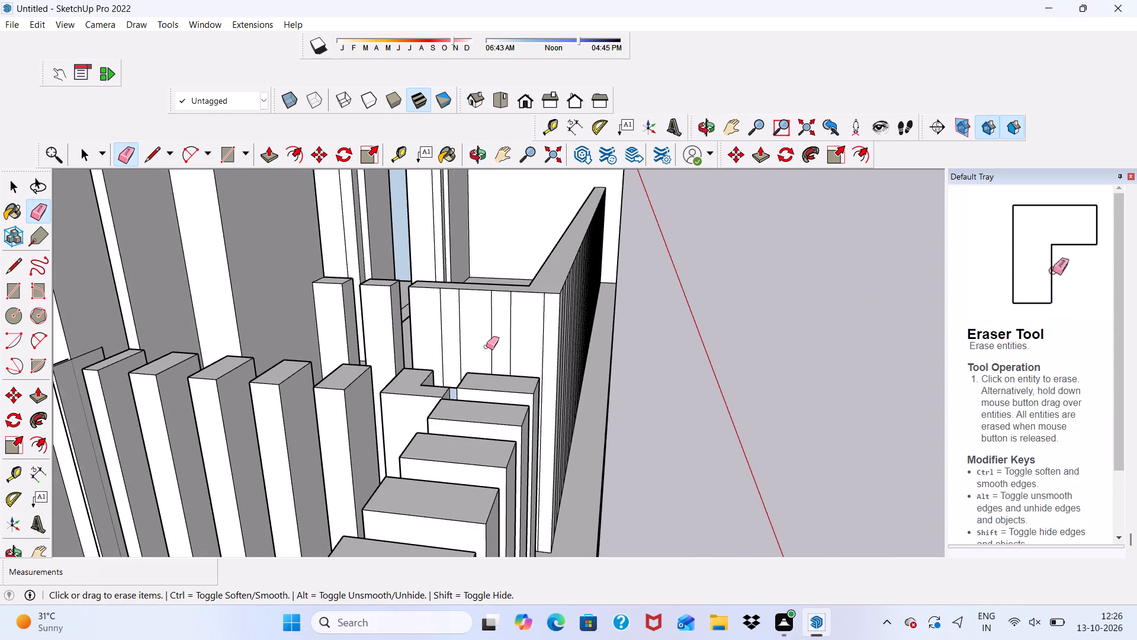
pyautogui.press('space')
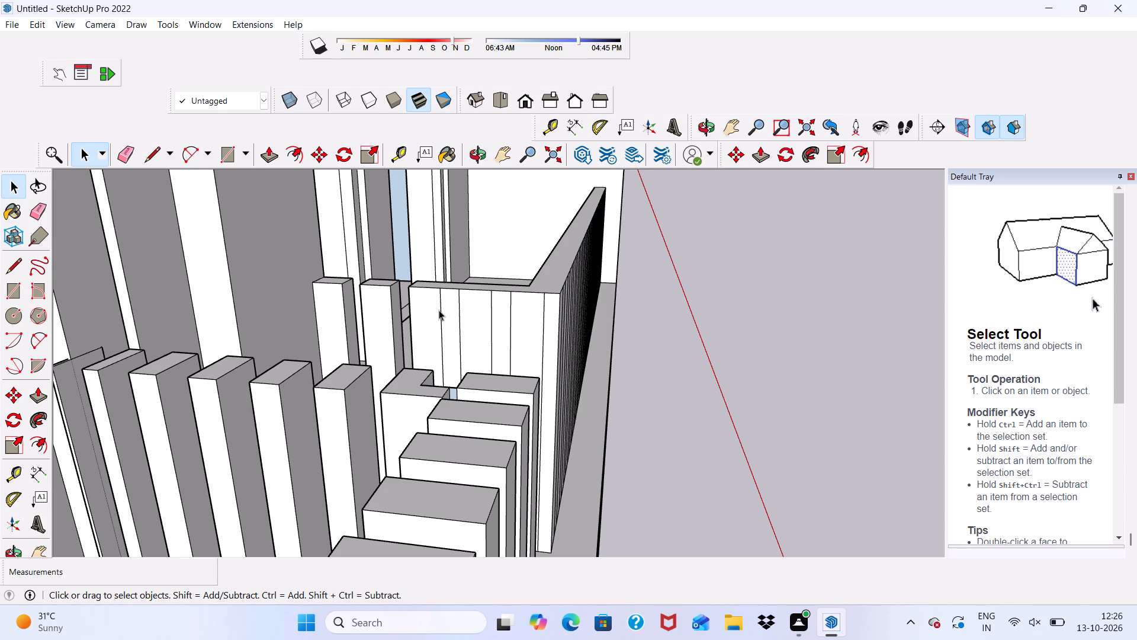
pyautogui.click(269, 152)
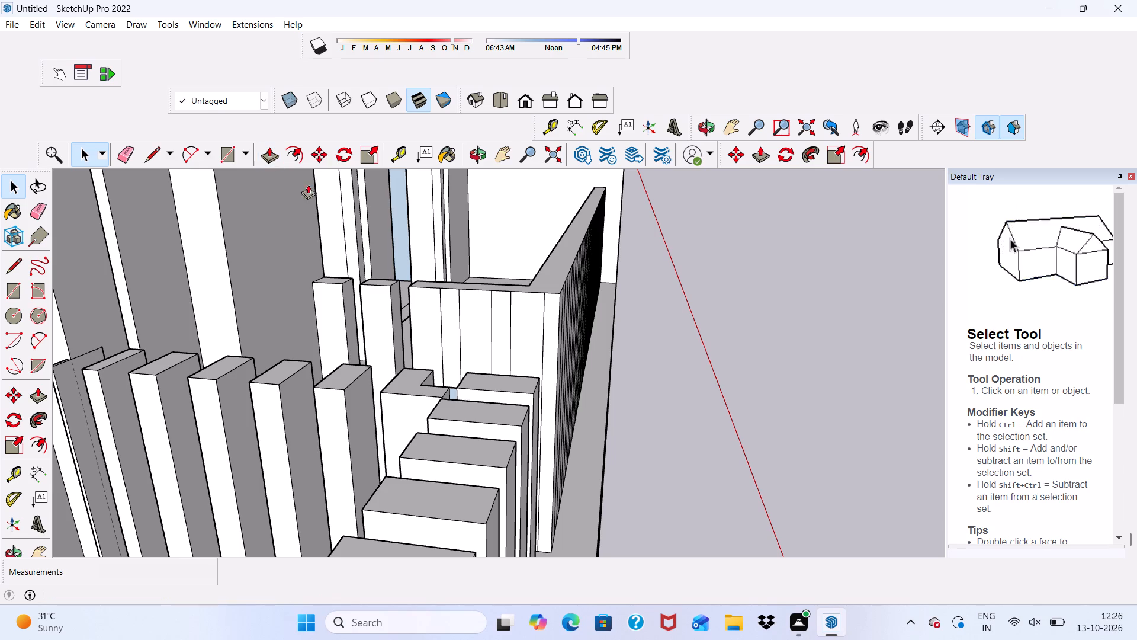
pyautogui.scroll(4, 489, 311)
pyautogui.scroll(4, 425, 279)
pyautogui.moveTo(430, 293); pyautogui.dragTo(444, 261)
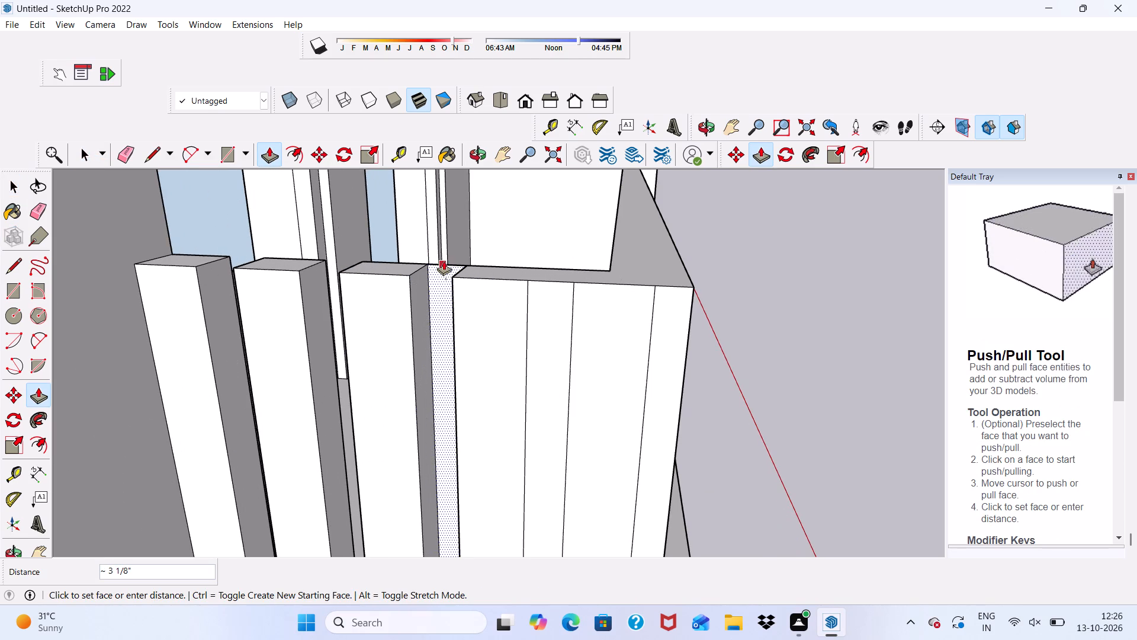
pyautogui.moveTo(444, 261); pyautogui.dragTo(445, 260)
pyautogui.click(445, 260)
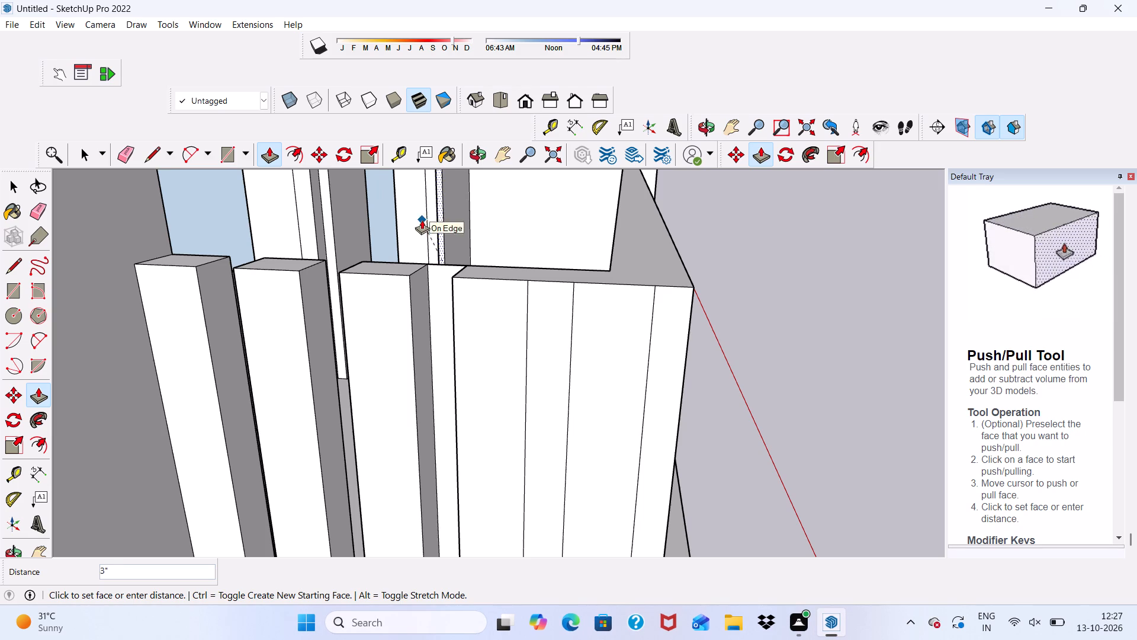
pyautogui.moveTo(403, 204); pyautogui.dragTo(414, 224)
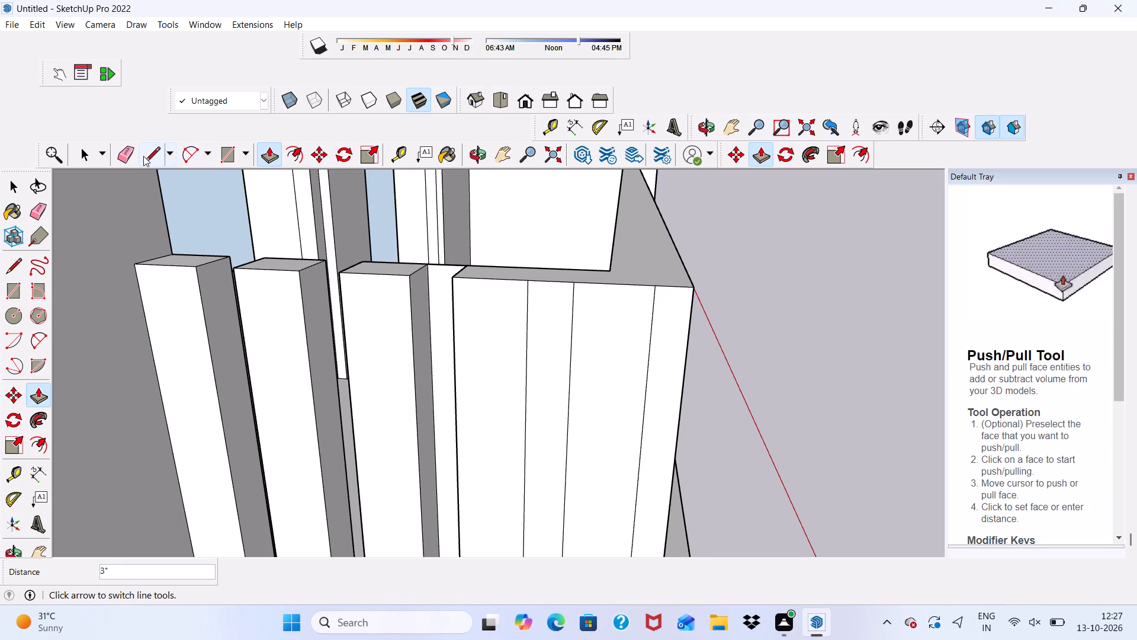
pyautogui.moveTo(121, 156); pyautogui.dragTo(133, 156)
pyautogui.click(447, 264)
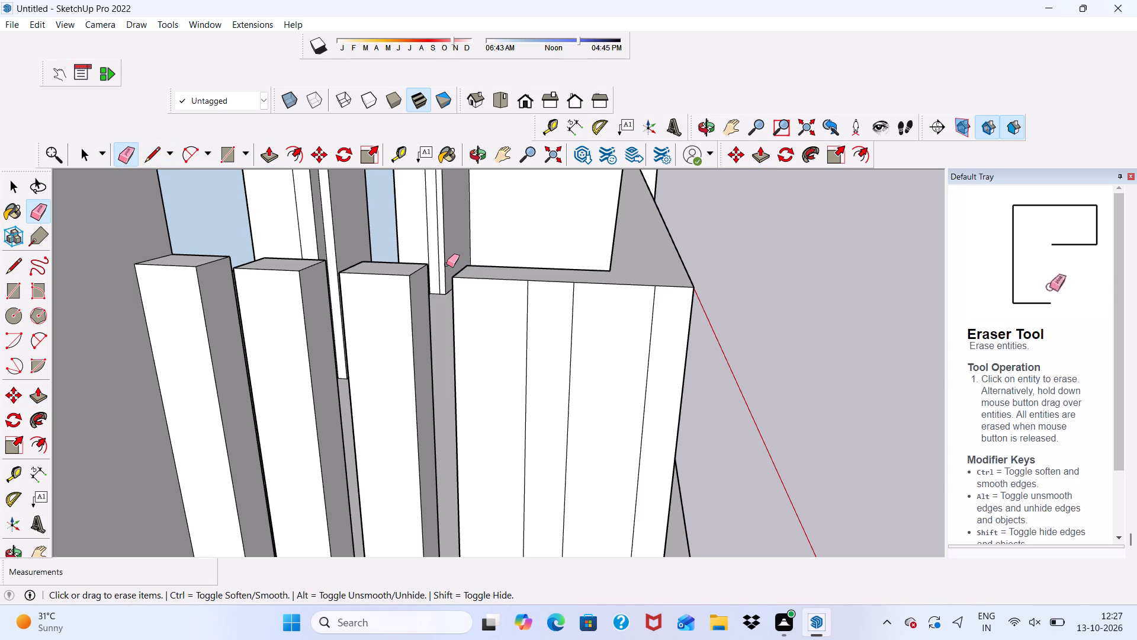
# Push the fourth gap face on the parapet's short side inward about 3 1/8" and erase its leftover top edge to open the gap.
pyautogui.press('space')
pyautogui.click(544, 305)
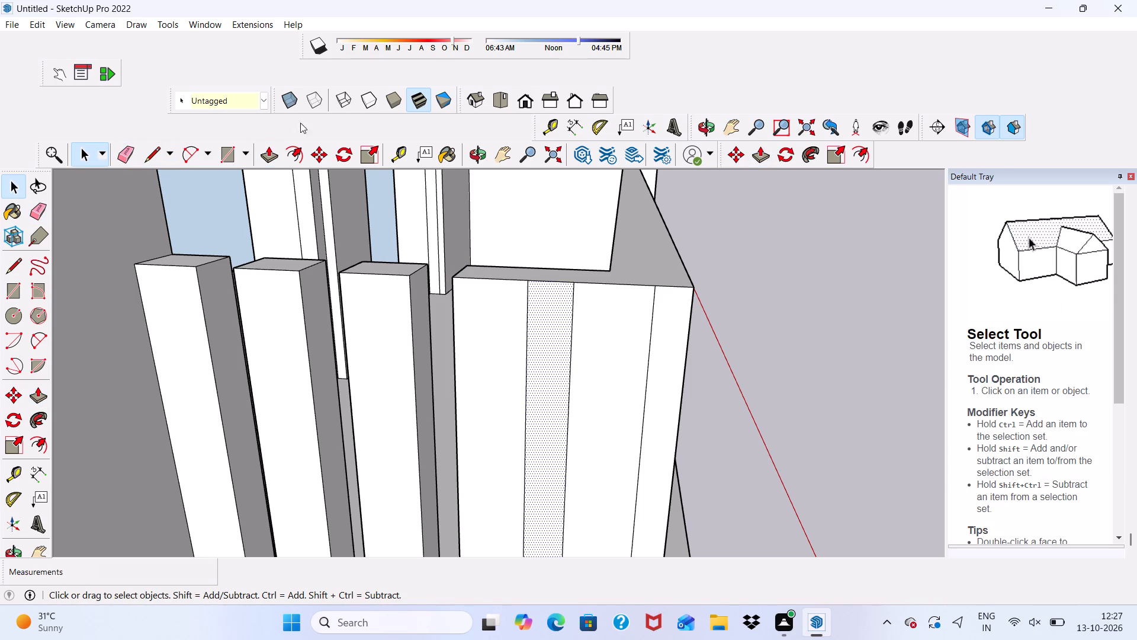
pyautogui.moveTo(270, 155); pyautogui.dragTo(293, 165)
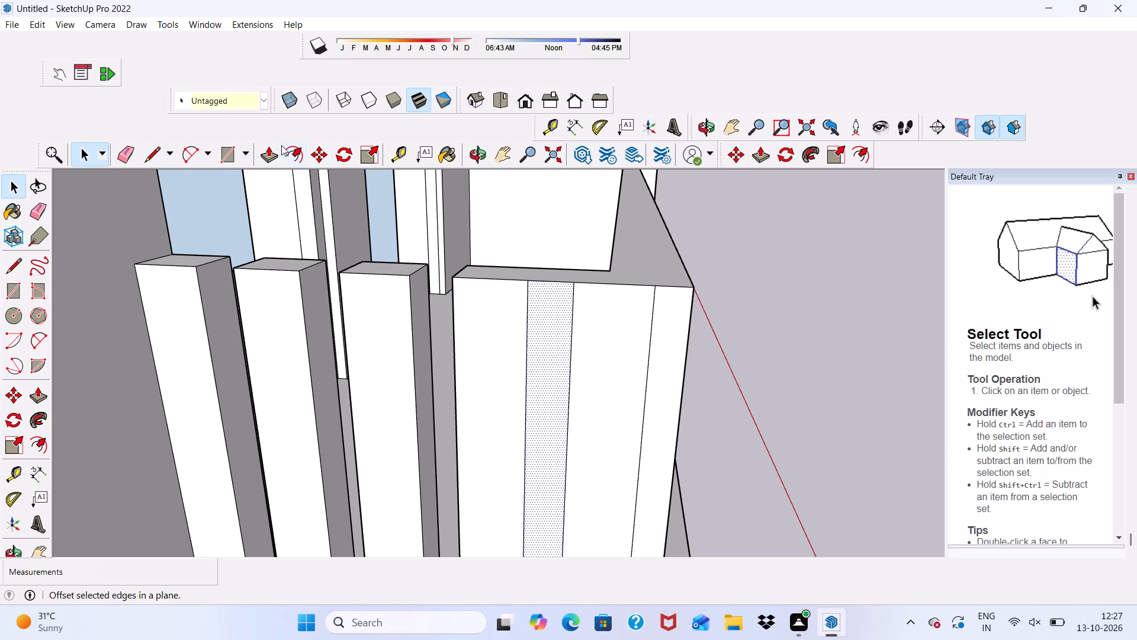
pyautogui.moveTo(266, 154); pyautogui.dragTo(279, 156)
pyautogui.moveTo(544, 325); pyautogui.dragTo(593, 261)
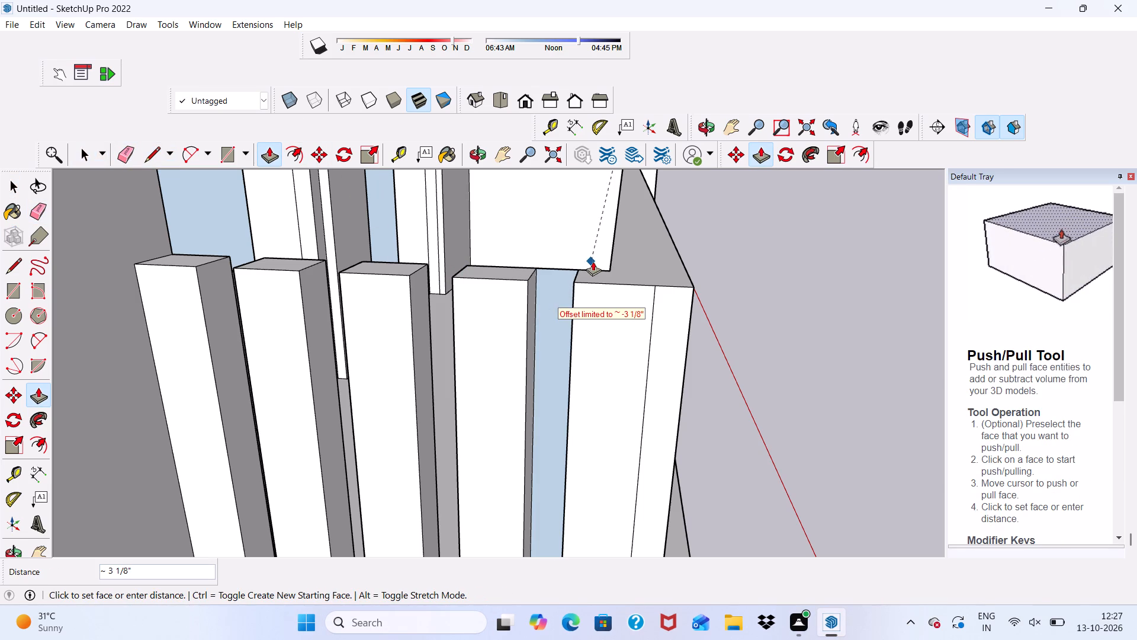
pyautogui.moveTo(593, 261); pyautogui.dragTo(566, 267)
pyautogui.scroll(5, 566, 267)
pyautogui.scroll(-4, 564, 266)
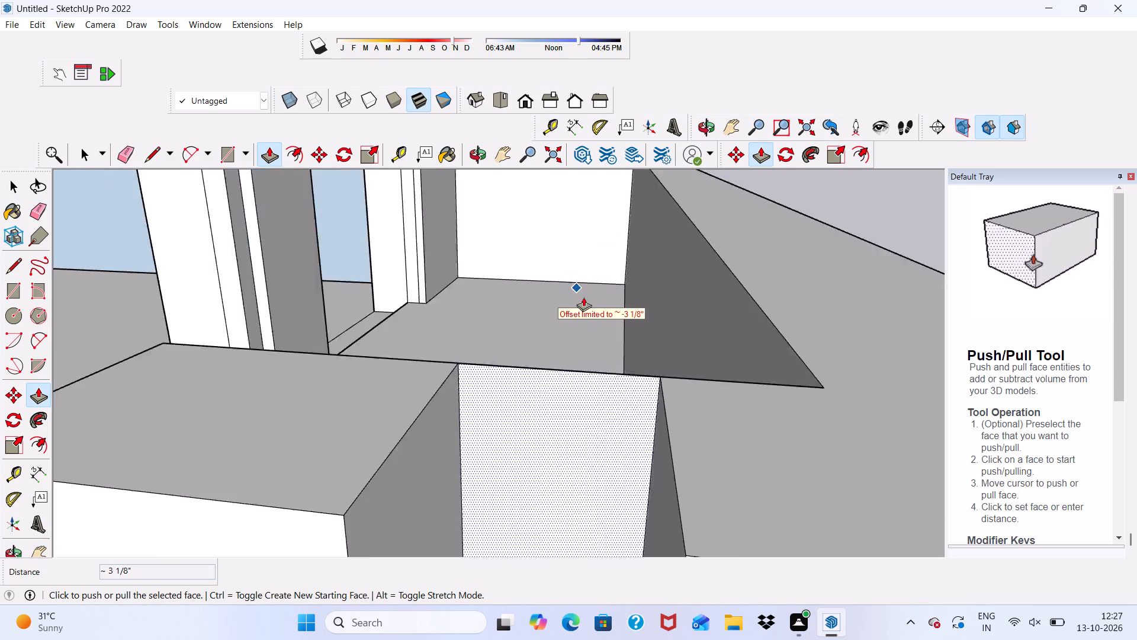
pyautogui.scroll(-1, 583, 297)
pyautogui.scroll(5, 566, 326)
pyautogui.moveTo(563, 315); pyautogui.dragTo(556, 296)
pyautogui.scroll(-1, 551, 303)
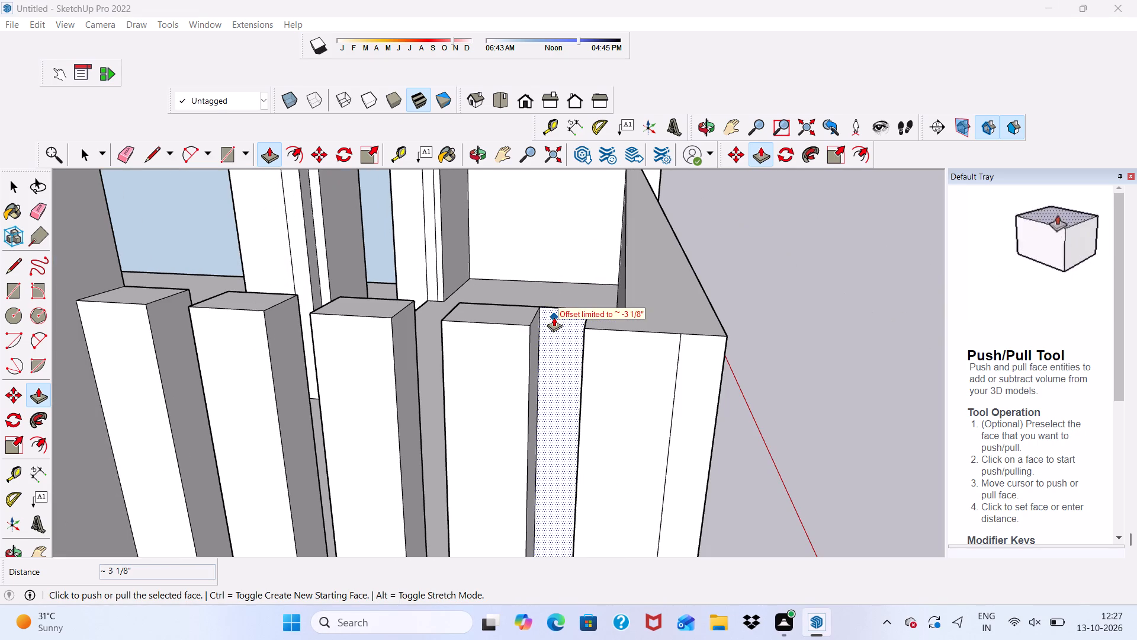
pyautogui.press('space')
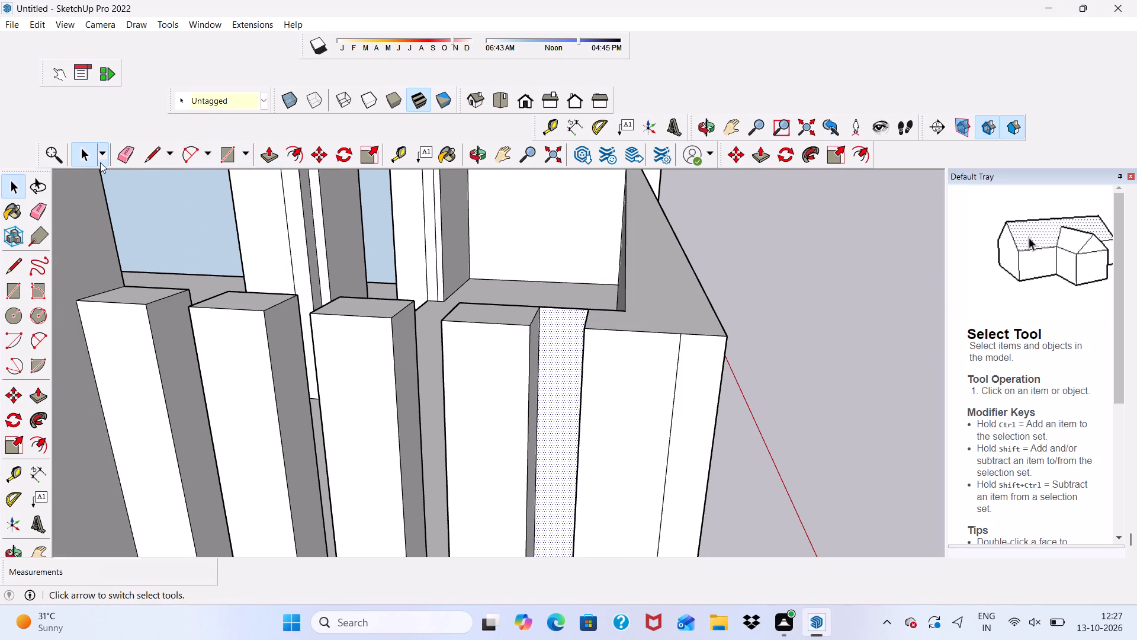
pyautogui.scroll(1, 139, 140)
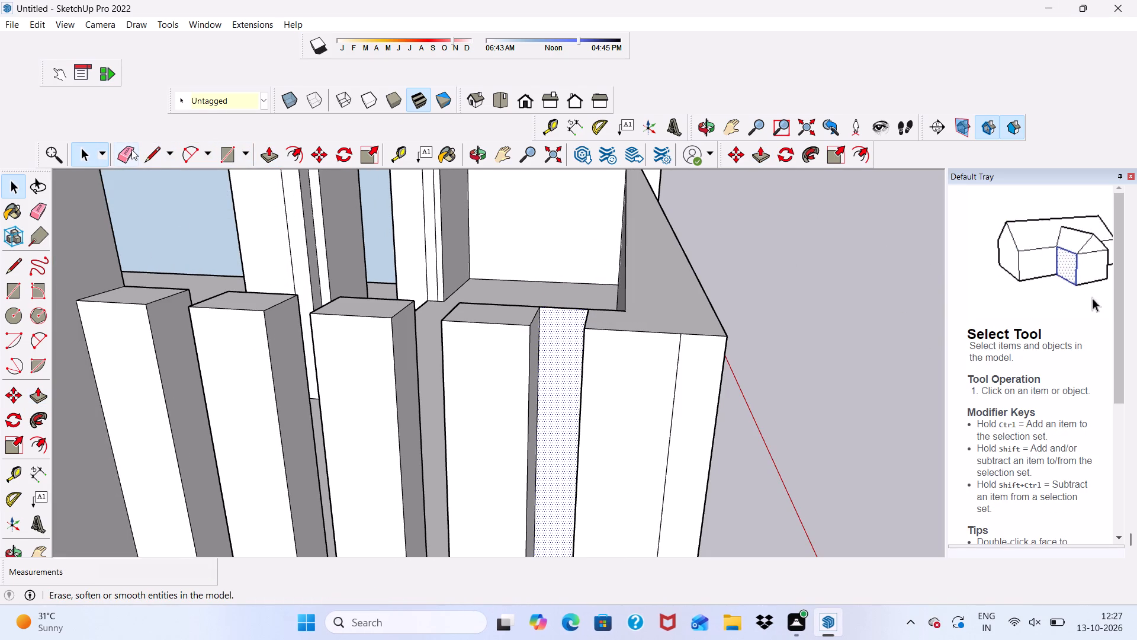
pyautogui.click(131, 149)
pyautogui.click(557, 307)
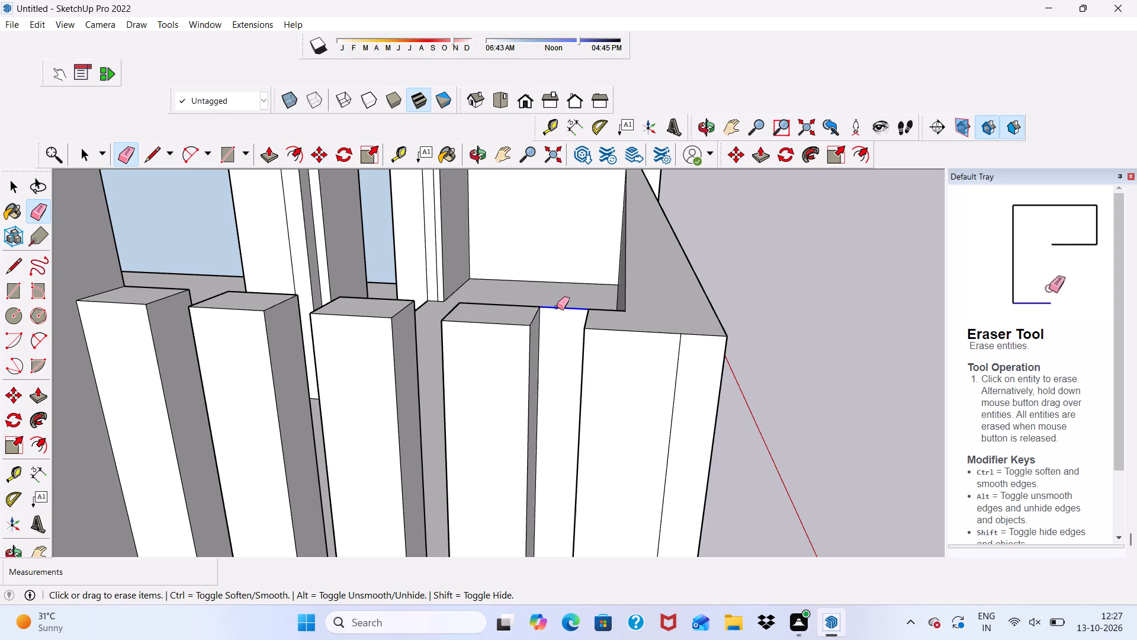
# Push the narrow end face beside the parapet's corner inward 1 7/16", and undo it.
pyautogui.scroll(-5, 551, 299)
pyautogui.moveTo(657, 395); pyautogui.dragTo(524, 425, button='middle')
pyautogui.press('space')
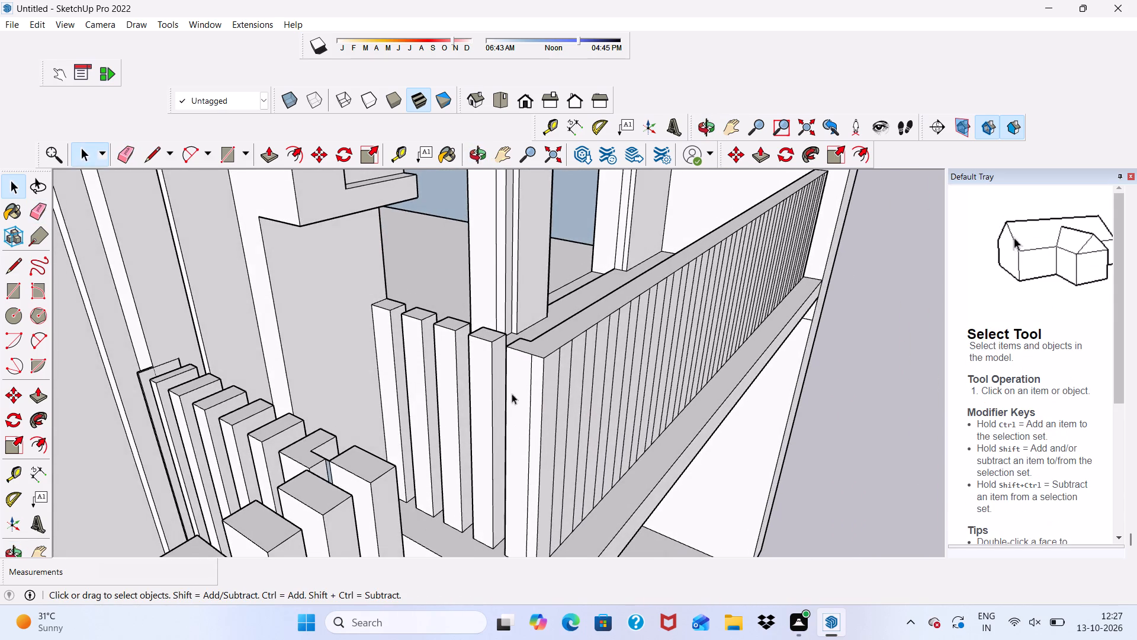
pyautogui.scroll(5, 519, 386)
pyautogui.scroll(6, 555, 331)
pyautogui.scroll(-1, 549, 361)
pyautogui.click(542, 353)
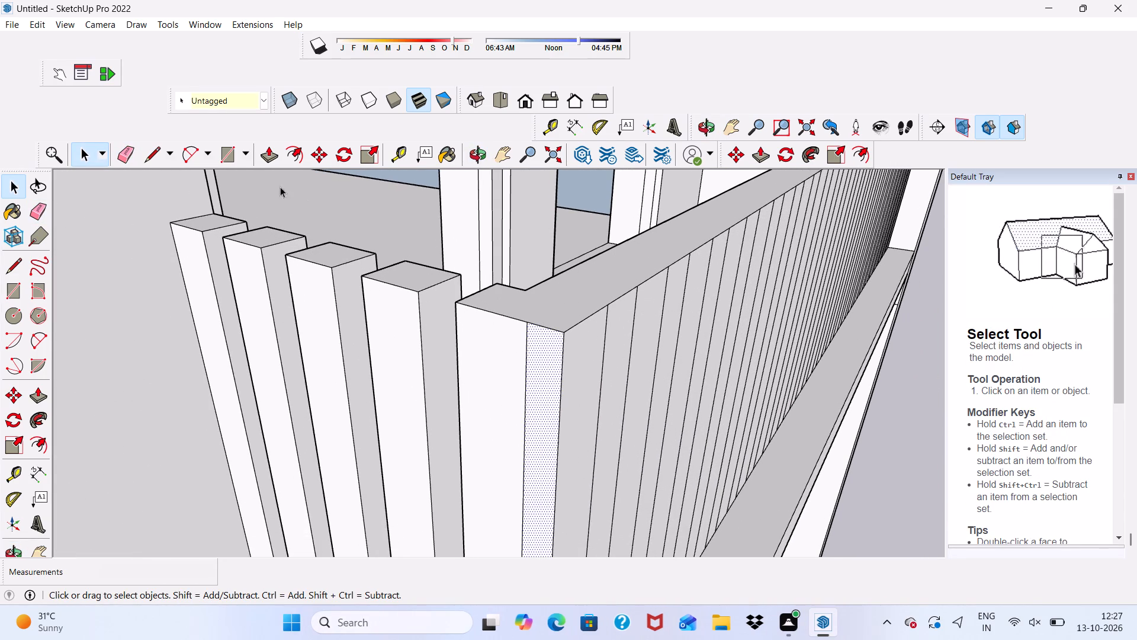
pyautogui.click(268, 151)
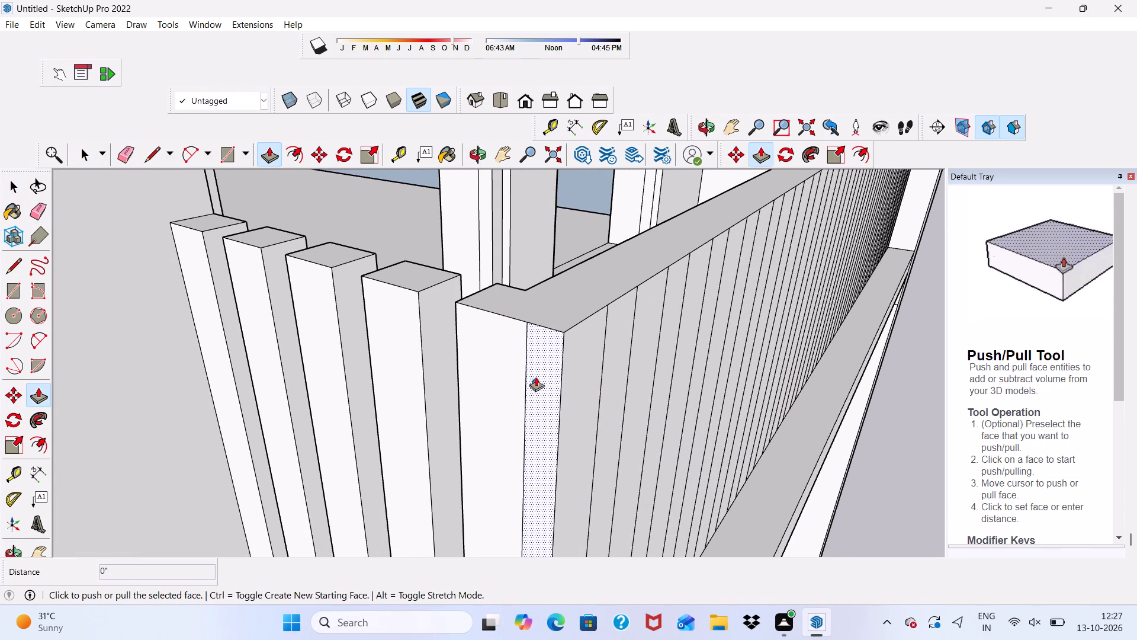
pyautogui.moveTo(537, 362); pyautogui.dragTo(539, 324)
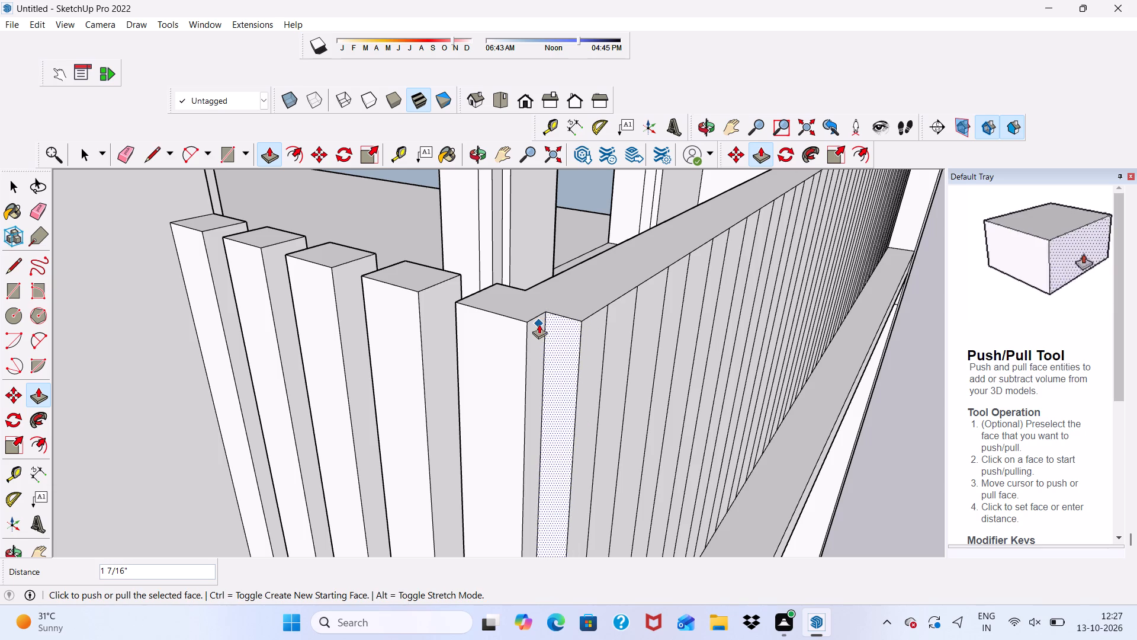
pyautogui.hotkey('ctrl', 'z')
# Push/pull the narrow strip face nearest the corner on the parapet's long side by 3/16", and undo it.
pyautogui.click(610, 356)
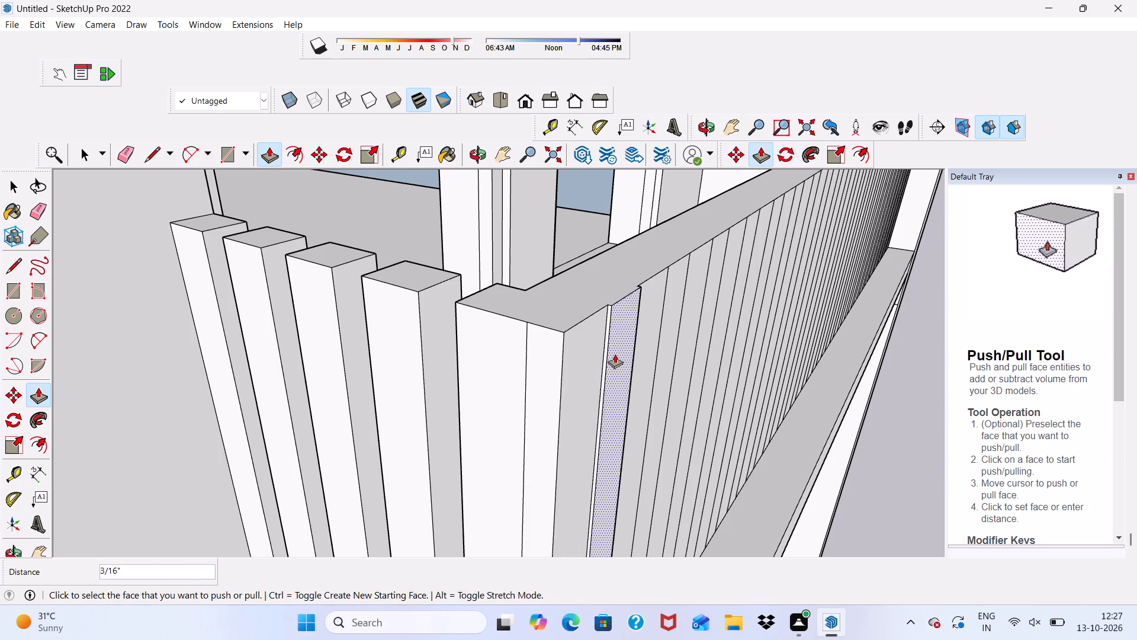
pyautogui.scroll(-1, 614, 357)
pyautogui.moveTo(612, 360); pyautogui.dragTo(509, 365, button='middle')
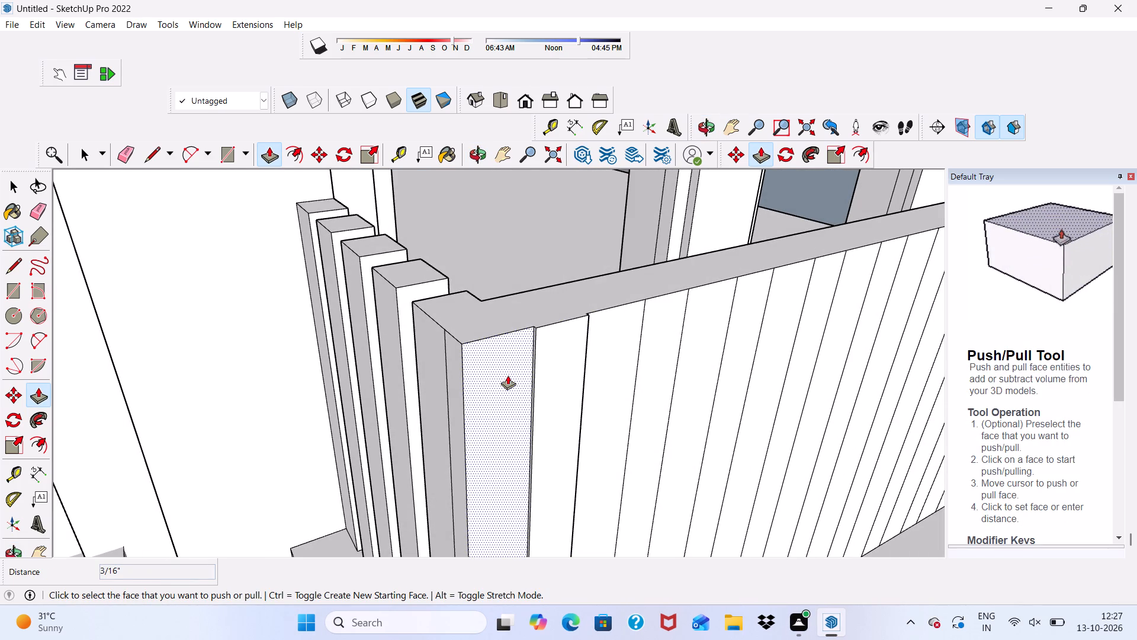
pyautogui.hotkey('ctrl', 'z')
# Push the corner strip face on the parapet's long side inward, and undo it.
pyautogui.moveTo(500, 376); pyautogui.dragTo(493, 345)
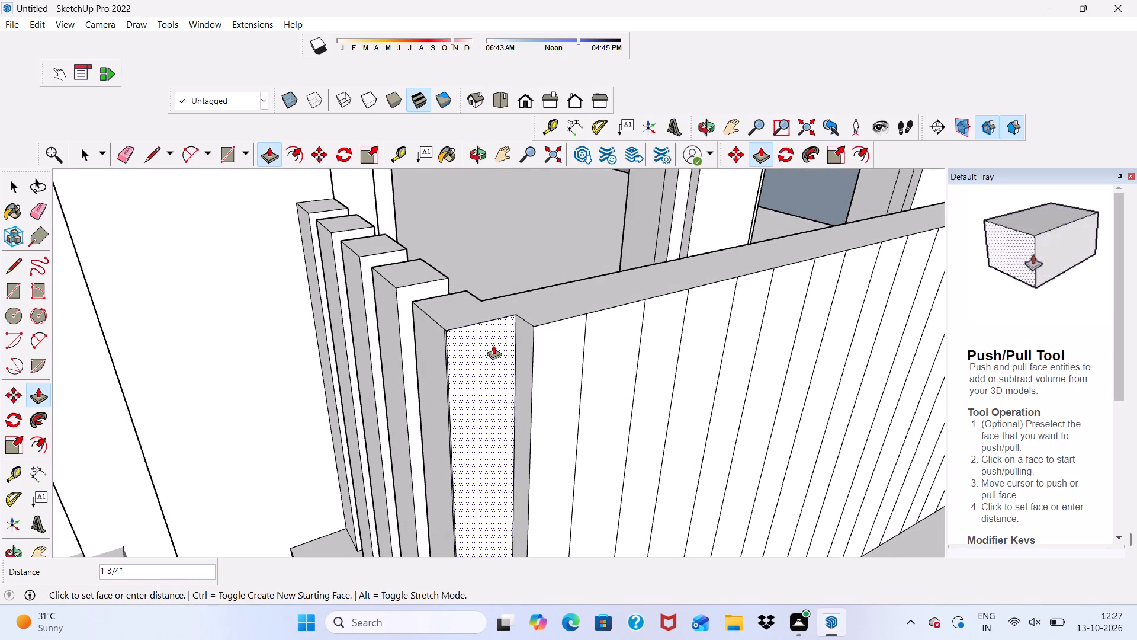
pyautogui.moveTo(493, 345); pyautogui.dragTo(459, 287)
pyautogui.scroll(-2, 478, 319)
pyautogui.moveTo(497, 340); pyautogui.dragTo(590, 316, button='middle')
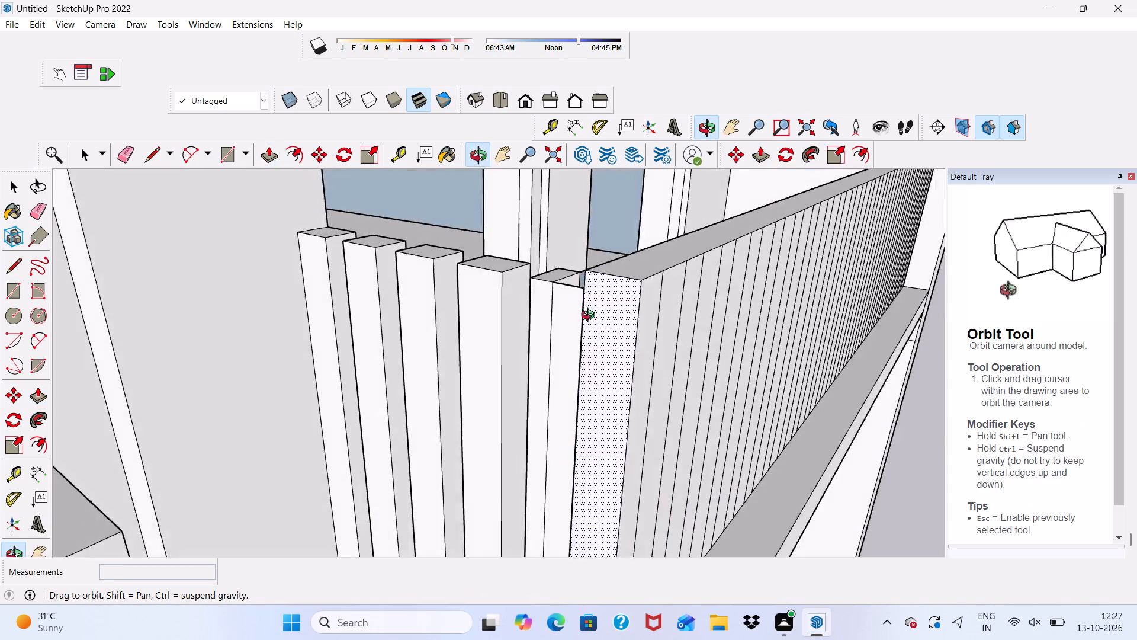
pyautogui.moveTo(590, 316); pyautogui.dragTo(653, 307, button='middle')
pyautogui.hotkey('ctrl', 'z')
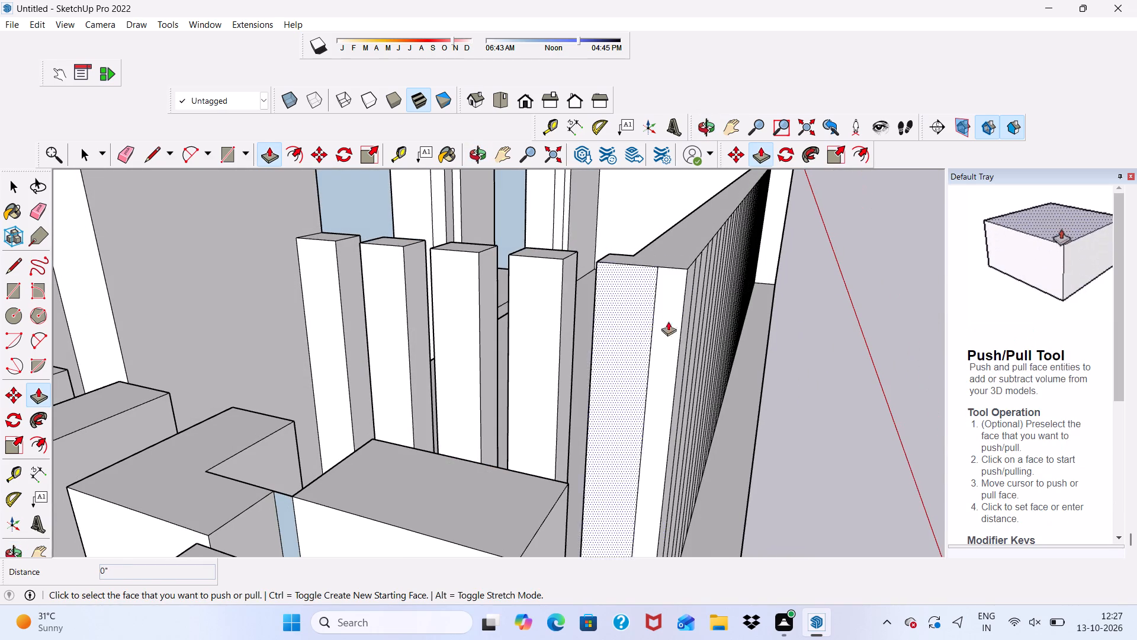
# Push the first three gap faces on the parapet's long side inward through its thickness, starting beside the corner strip.
pyautogui.moveTo(682, 331); pyautogui.dragTo(467, 370, button='middle')
pyautogui.scroll(2, 627, 366)
pyautogui.moveTo(619, 351); pyautogui.dragTo(621, 309)
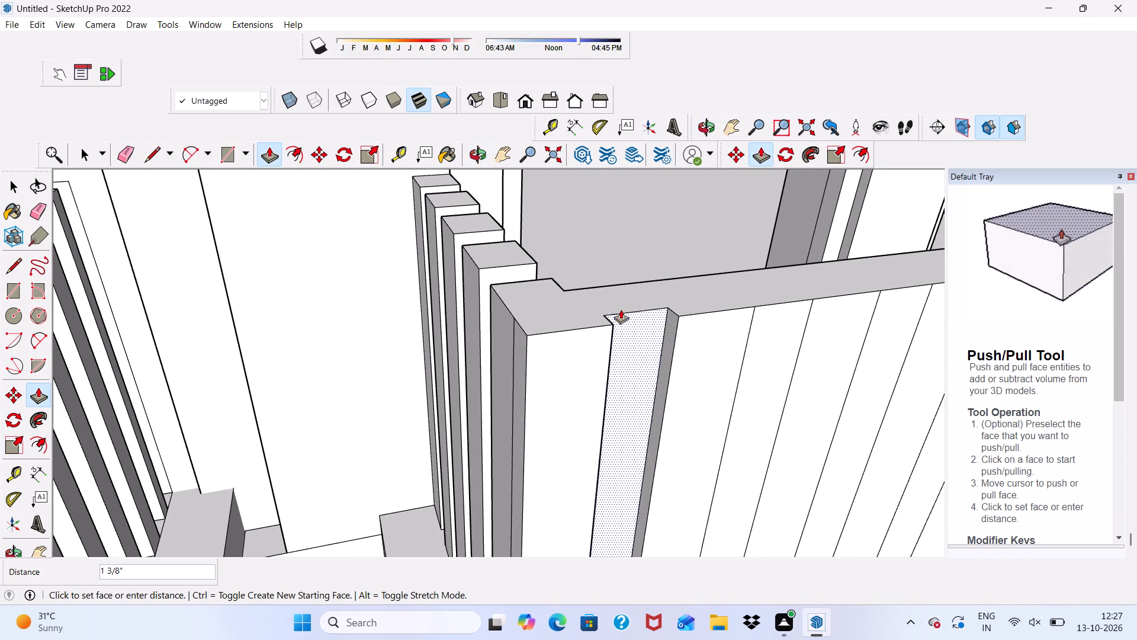
pyautogui.moveTo(621, 309); pyautogui.dragTo(609, 277)
pyautogui.moveTo(767, 350); pyautogui.dragTo(762, 340)
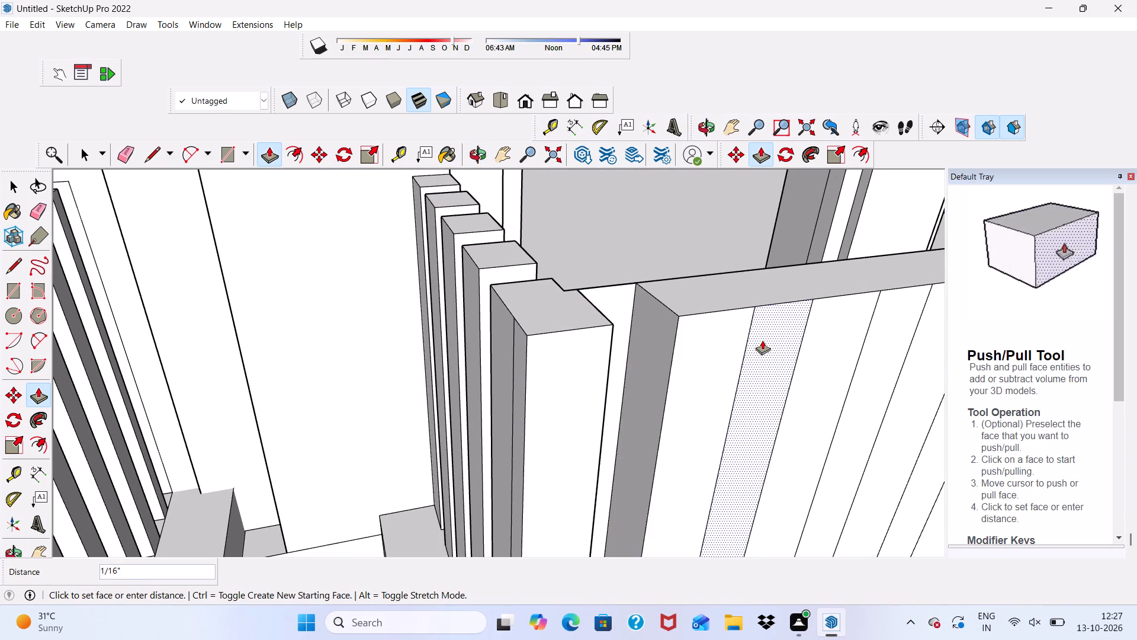
pyautogui.moveTo(762, 340); pyautogui.dragTo(720, 271)
pyautogui.moveTo(877, 339); pyautogui.dragTo(844, 281)
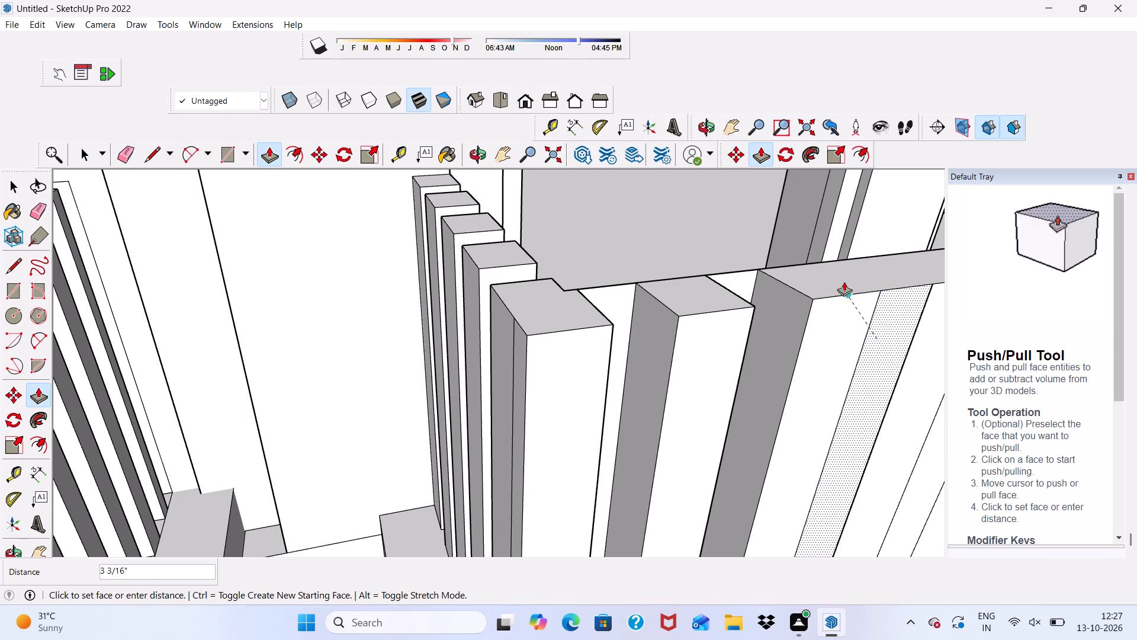
pyautogui.moveTo(844, 281); pyautogui.dragTo(808, 256)
# Push the fourth to seventh gap faces on the parapet's long side inward about 4" each.
pyautogui.scroll(-10, 635, 300)
pyautogui.moveTo(718, 382); pyautogui.dragTo(562, 370, button='middle')
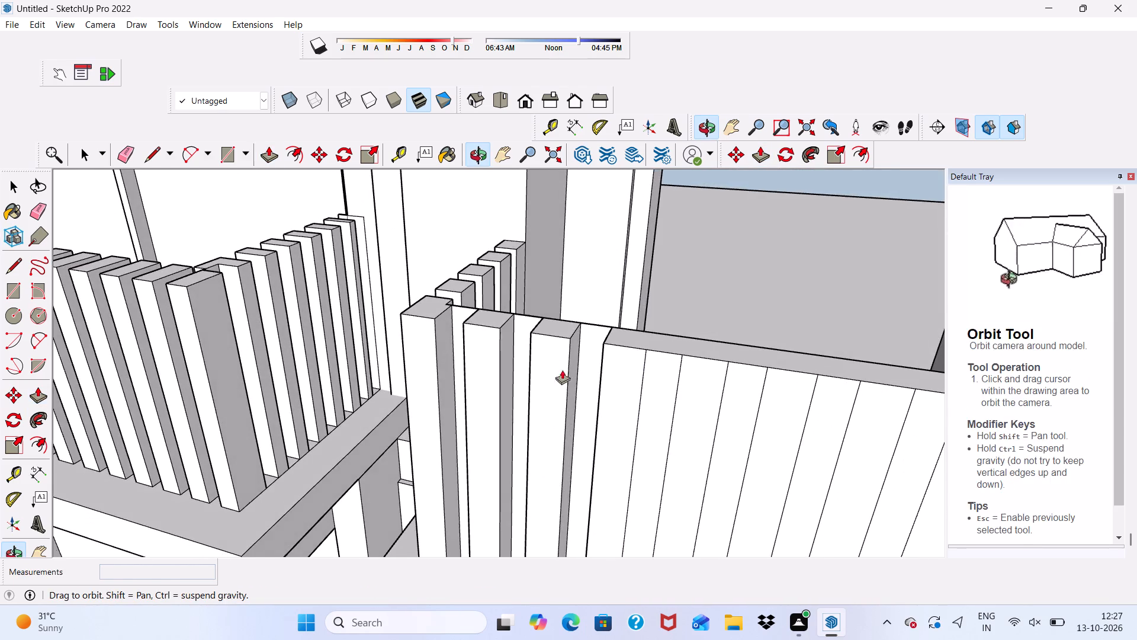
pyautogui.scroll(4, 649, 375)
pyautogui.moveTo(665, 360); pyautogui.dragTo(666, 316)
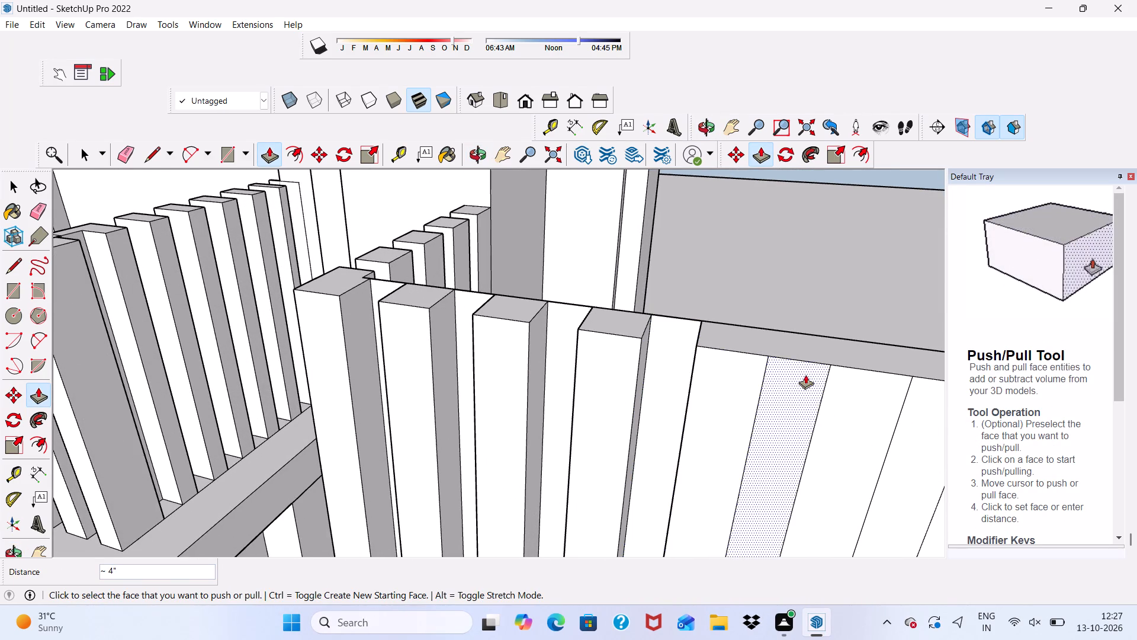
pyautogui.moveTo(797, 375); pyautogui.dragTo(792, 327)
pyautogui.scroll(-8, 504, 334)
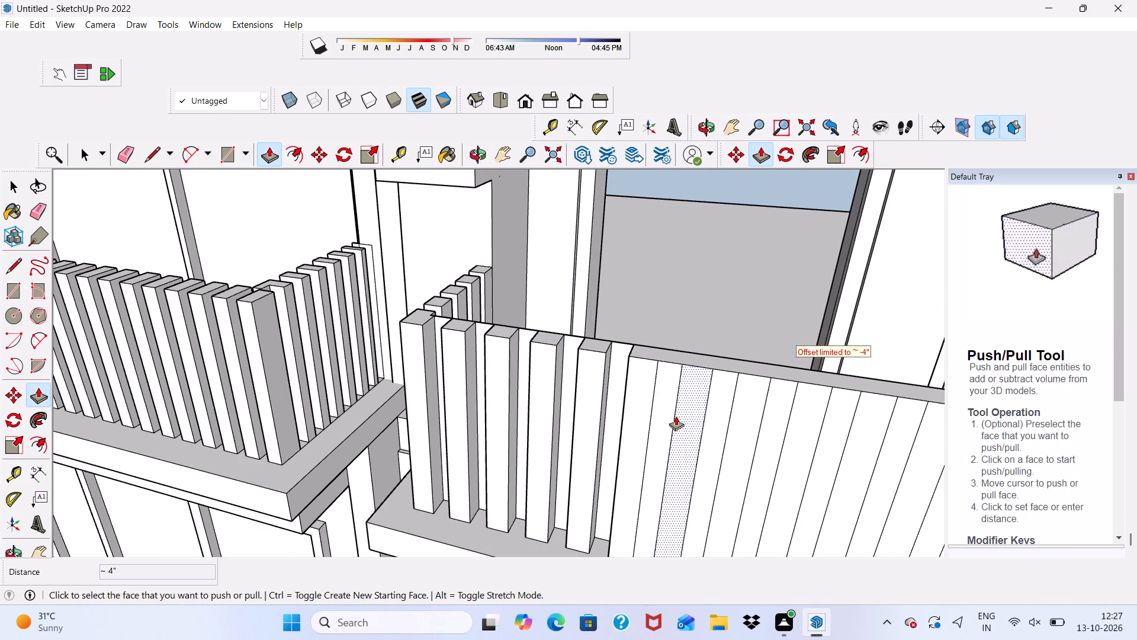
pyautogui.scroll(4, 655, 398)
pyautogui.moveTo(667, 401); pyautogui.dragTo(686, 356)
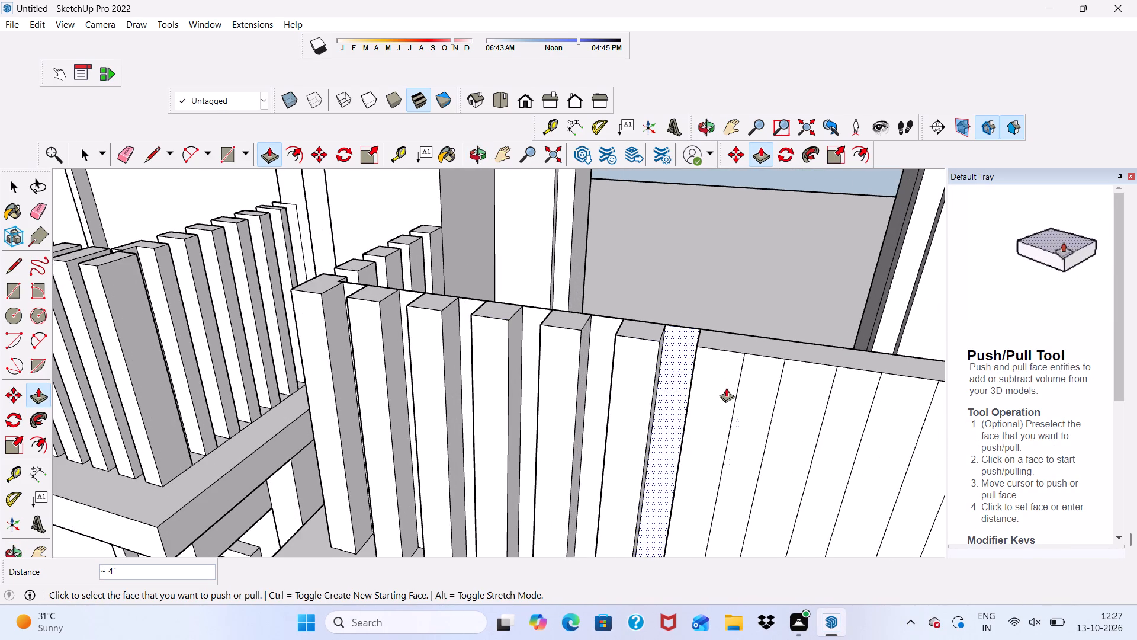
pyautogui.moveTo(752, 404); pyautogui.dragTo(756, 367)
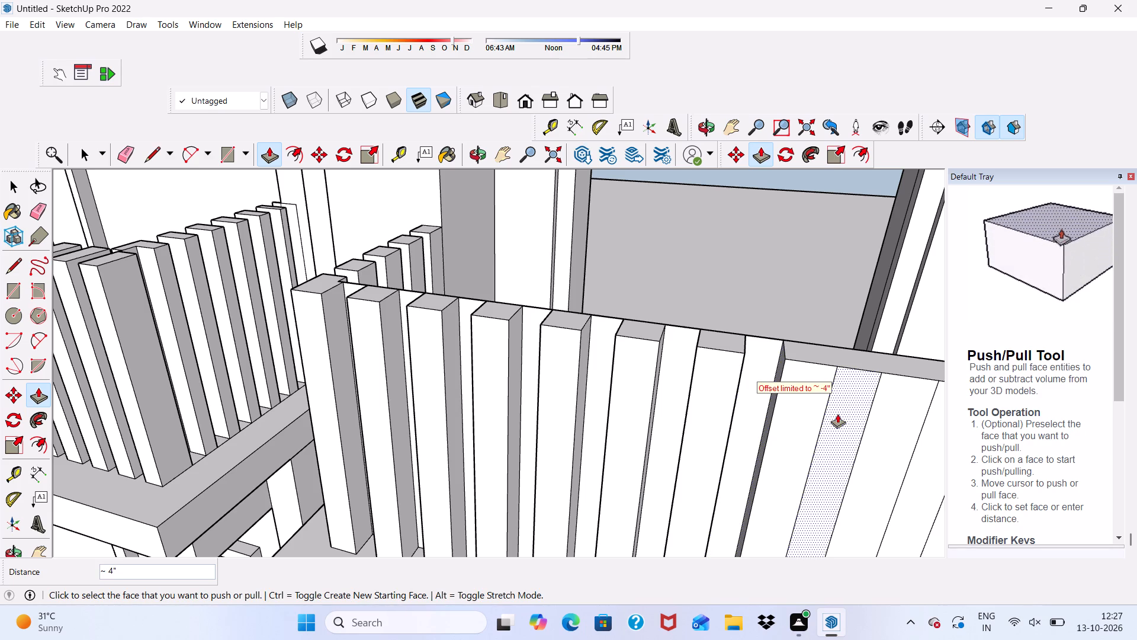
# Push the next uncut gap faces on the parapet's long side inward through its thickness, about 4".
pyautogui.moveTo(837, 414); pyautogui.dragTo(839, 370)
pyautogui.scroll(-4, 834, 372)
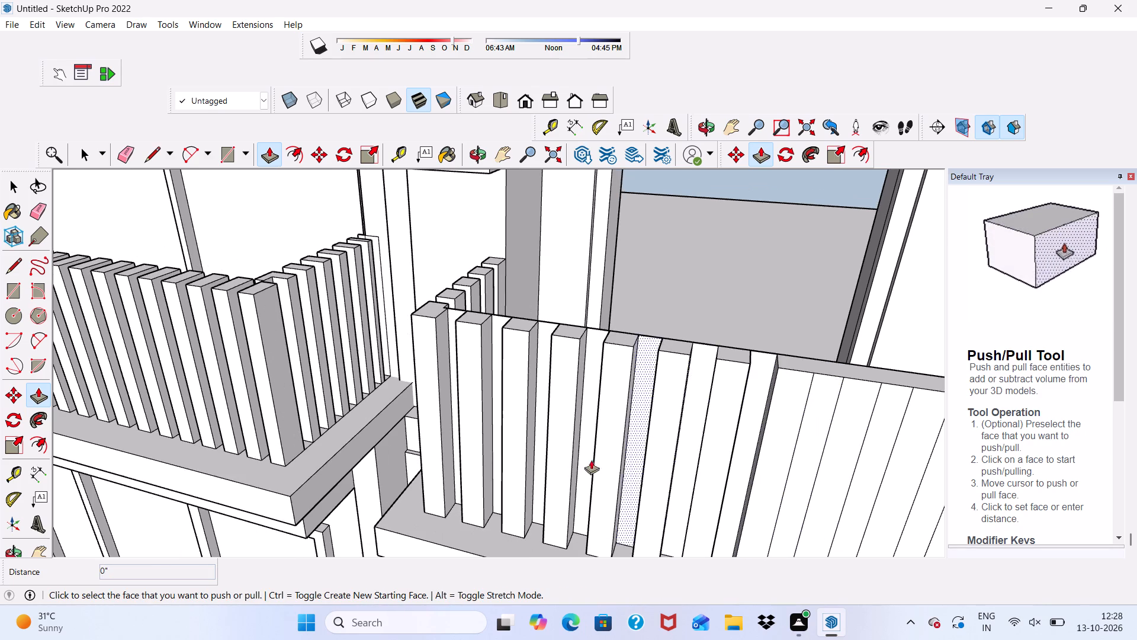
pyautogui.scroll(6, 792, 418)
pyautogui.moveTo(830, 402); pyautogui.dragTo(828, 379)
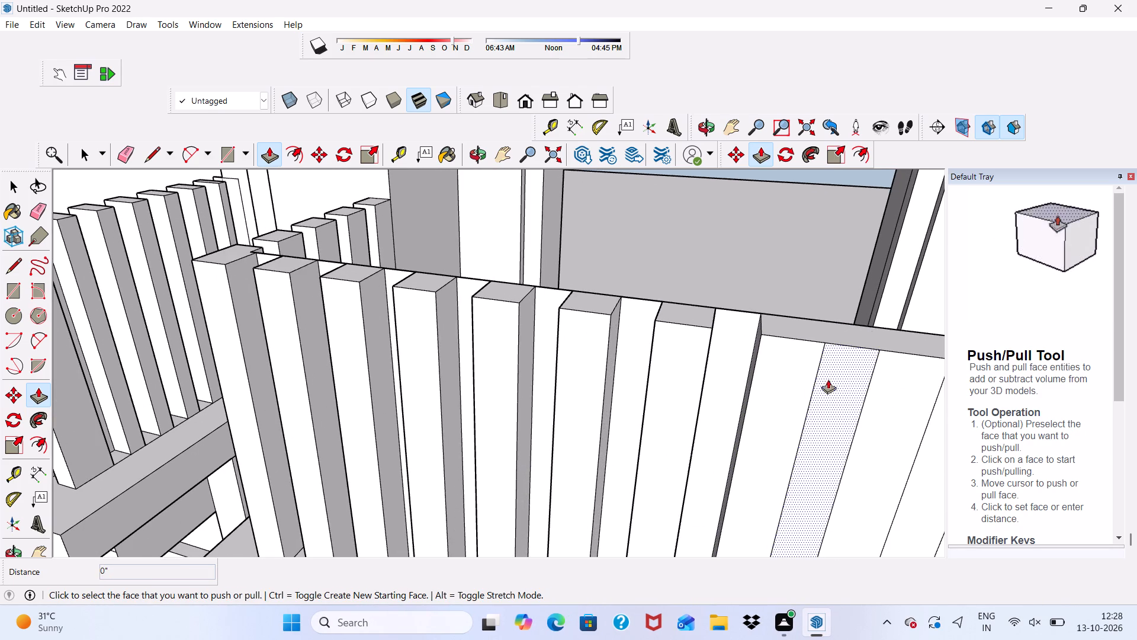
pyautogui.moveTo(828, 379); pyautogui.dragTo(826, 353)
pyautogui.scroll(-3, 559, 340)
pyautogui.scroll(4, 759, 383)
pyautogui.moveTo(750, 376); pyautogui.dragTo(758, 353)
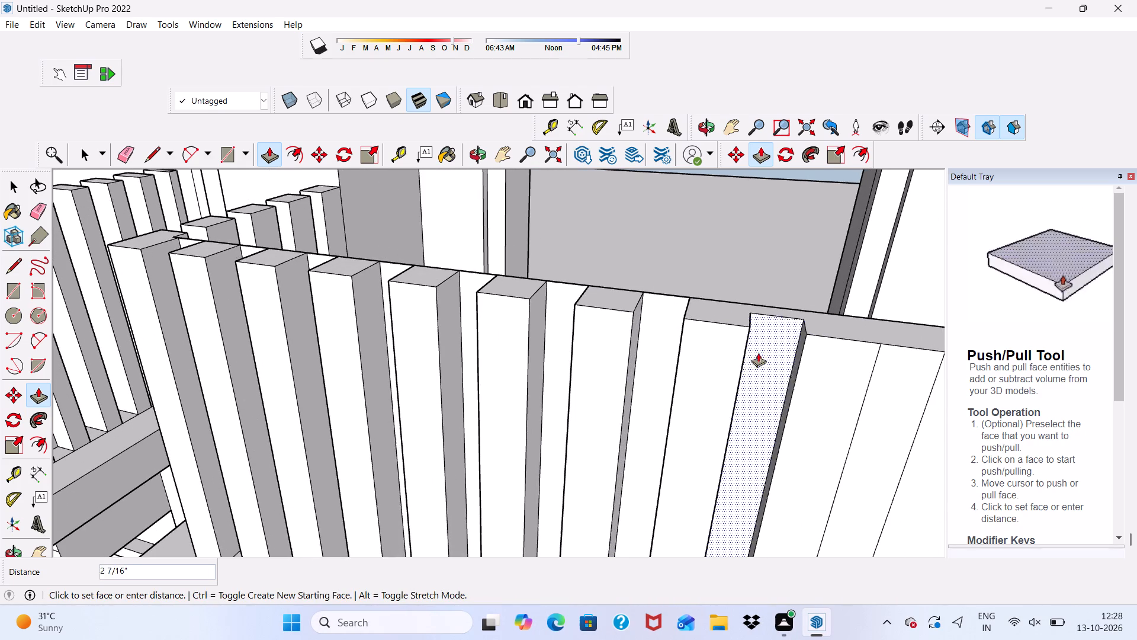
pyautogui.moveTo(758, 353); pyautogui.dragTo(758, 334)
pyautogui.scroll(-5, 754, 337)
pyautogui.scroll(-6, 609, 212)
pyautogui.scroll(-1, 483, 268)
pyautogui.scroll(3, 590, 315)
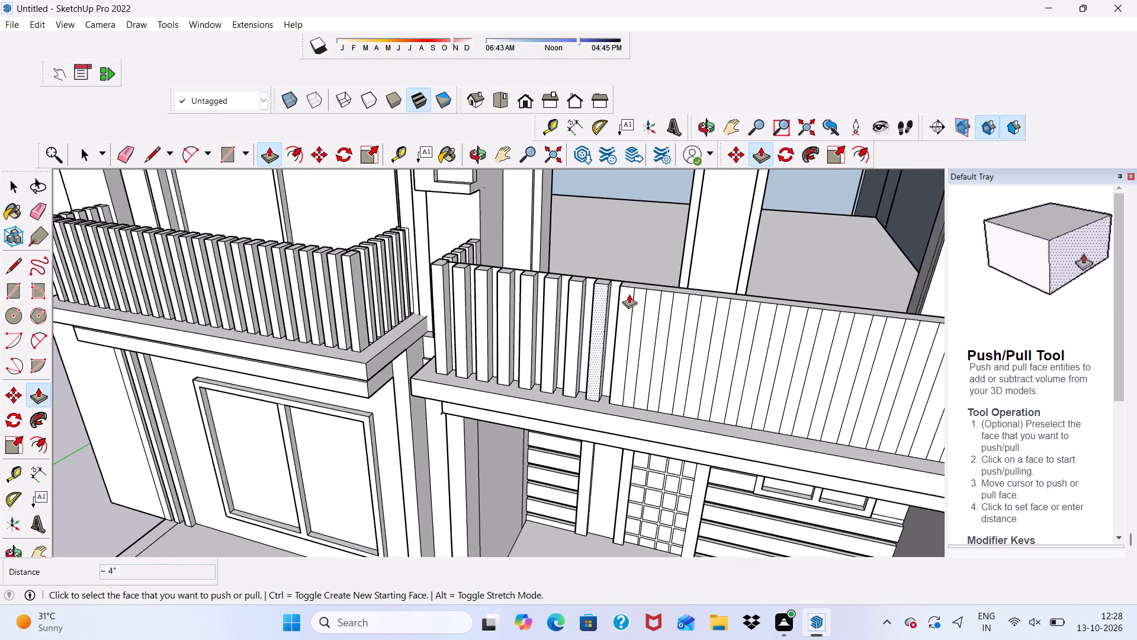
# Push the next four gap faces along the parapet's long side inward about 4" each.
pyautogui.scroll(10, 629, 294)
pyautogui.moveTo(623, 291); pyautogui.dragTo(632, 261)
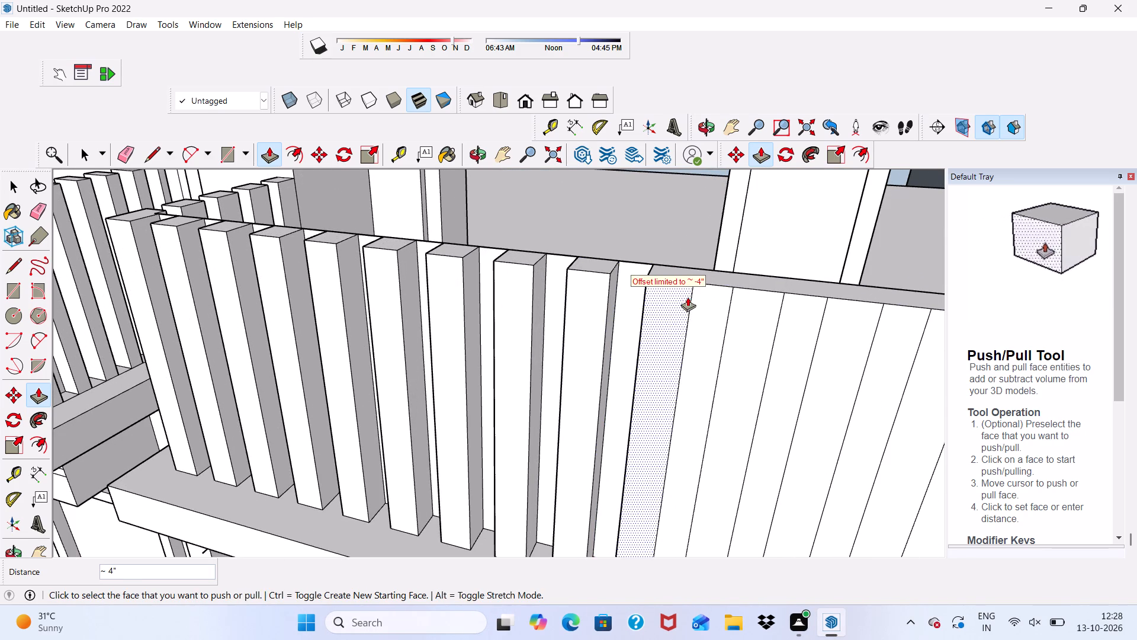
pyautogui.moveTo(706, 311); pyautogui.dragTo(716, 279)
pyautogui.moveTo(786, 324); pyautogui.dragTo(789, 305)
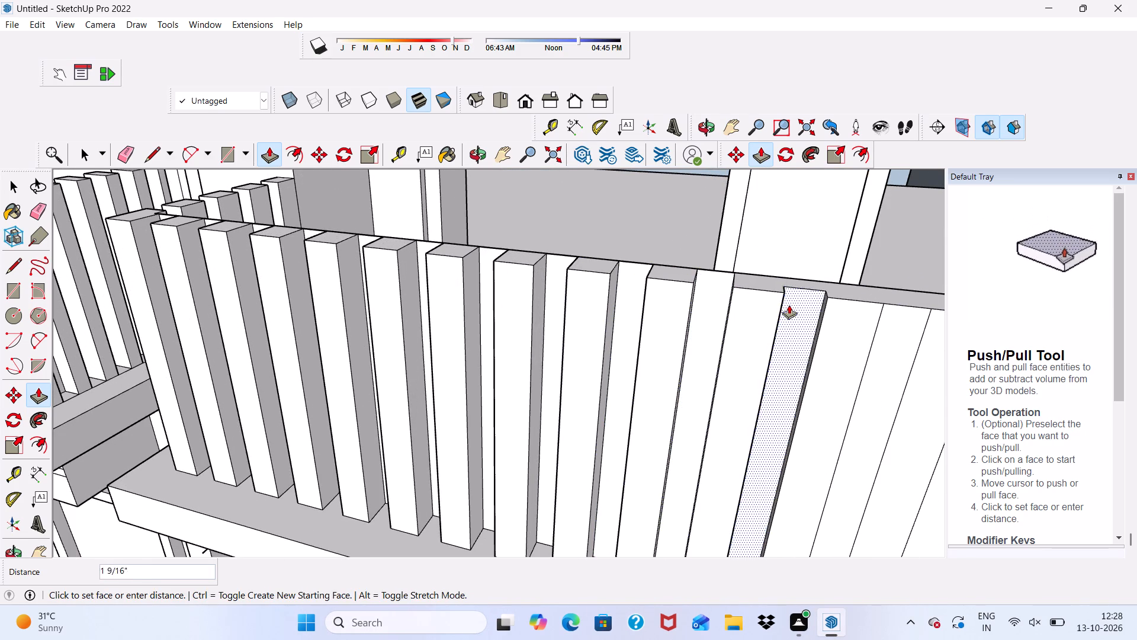
pyautogui.moveTo(789, 305); pyautogui.dragTo(790, 288)
pyautogui.moveTo(887, 338); pyautogui.dragTo(883, 304)
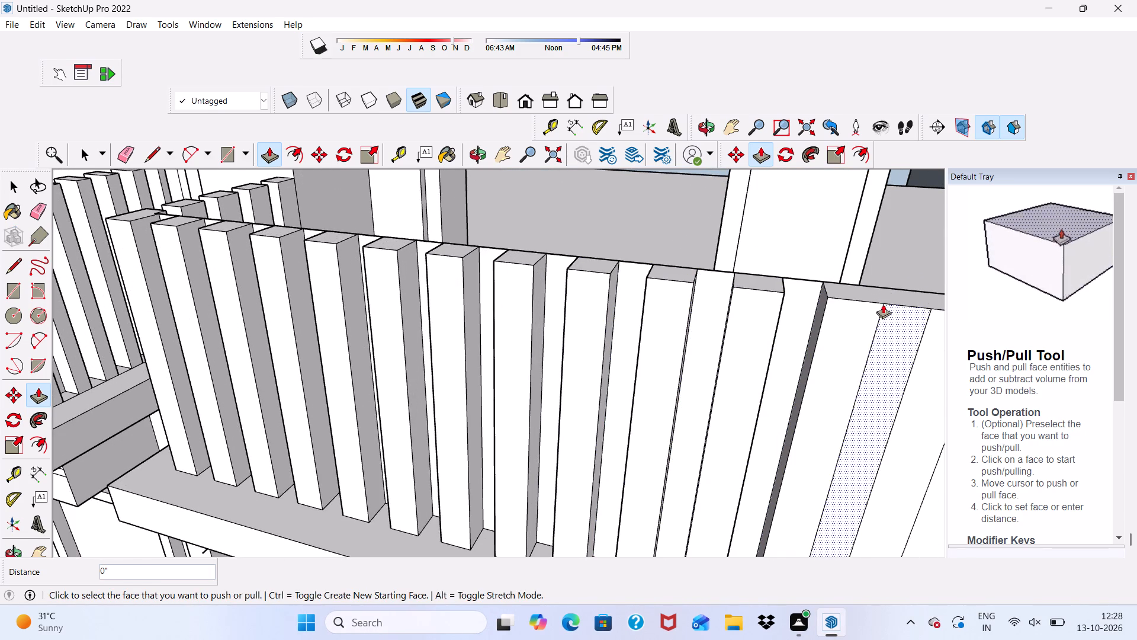
pyautogui.moveTo(884, 316); pyautogui.dragTo(884, 289)
pyautogui.scroll(-7, 711, 322)
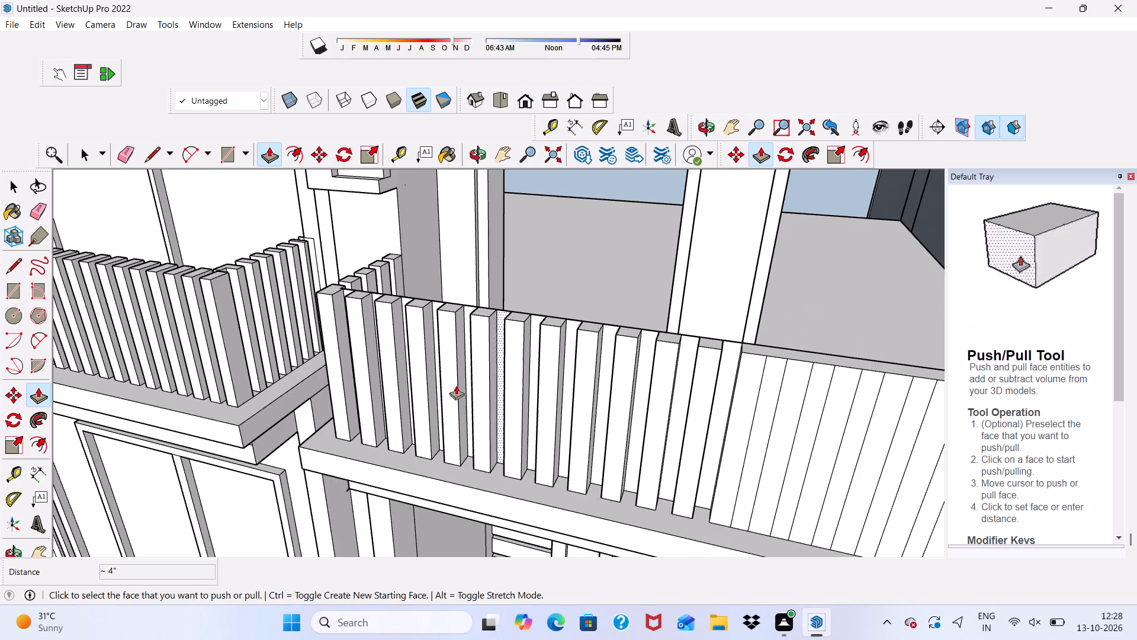
pyautogui.scroll(-1, 528, 380)
# Push the next two gap faces on the parapet's long side inward about 4" each, continuing away from the corner.
pyautogui.moveTo(528, 381); pyautogui.dragTo(869, 343, button='middle')
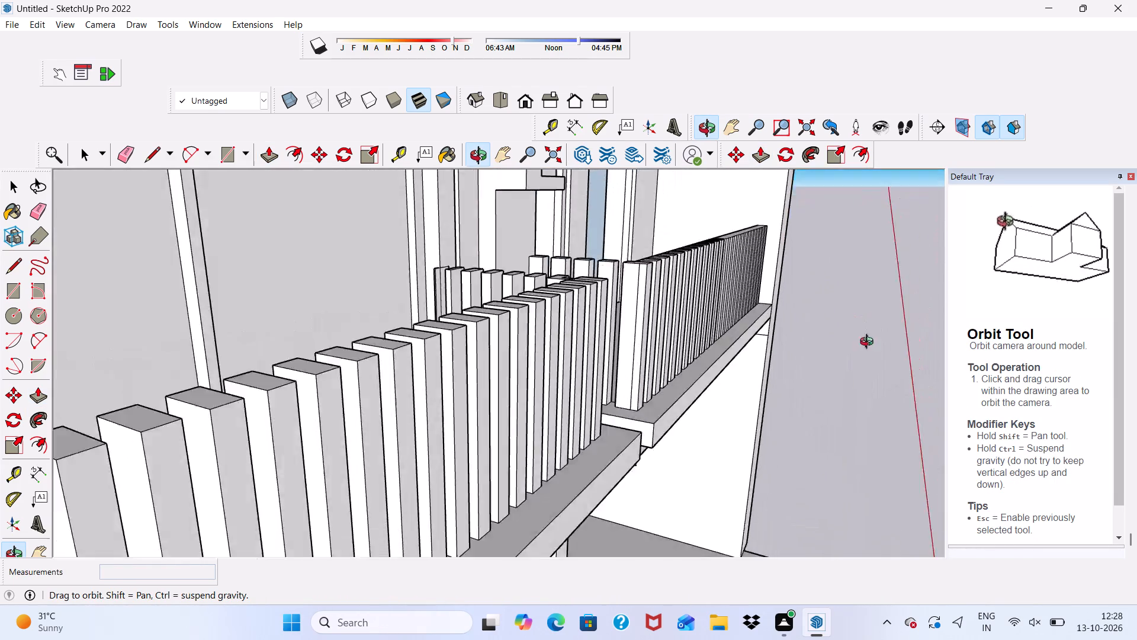
pyautogui.moveTo(869, 343); pyautogui.dragTo(481, 320, button='middle')
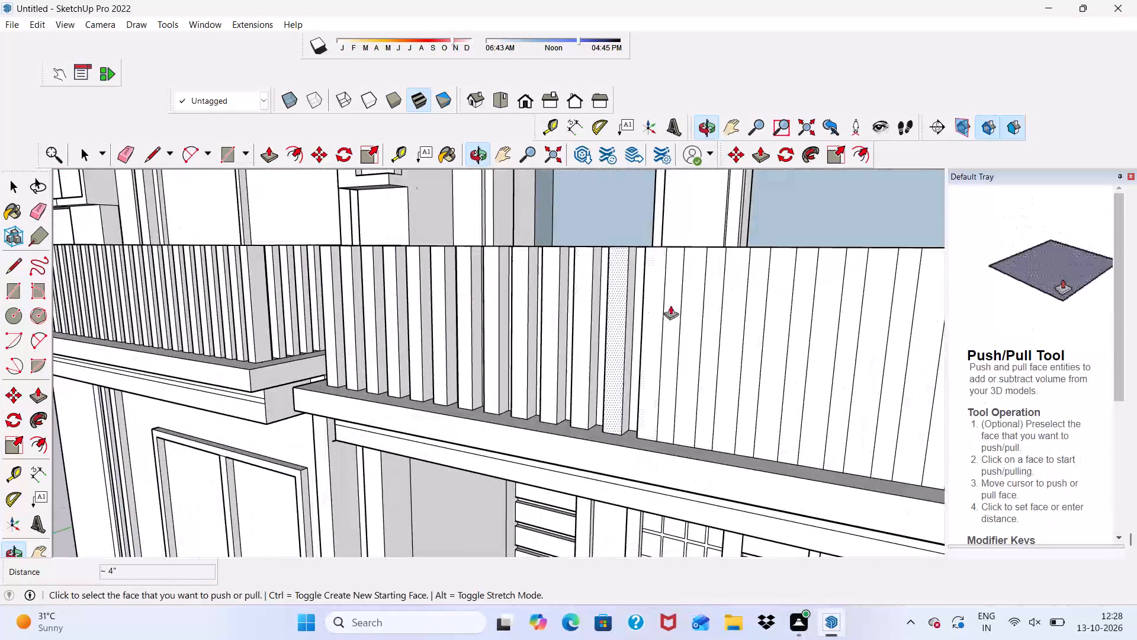
pyautogui.scroll(10, 687, 302)
pyautogui.moveTo(646, 282); pyautogui.dragTo(731, 404, button='middle')
pyautogui.scroll(1, 763, 408)
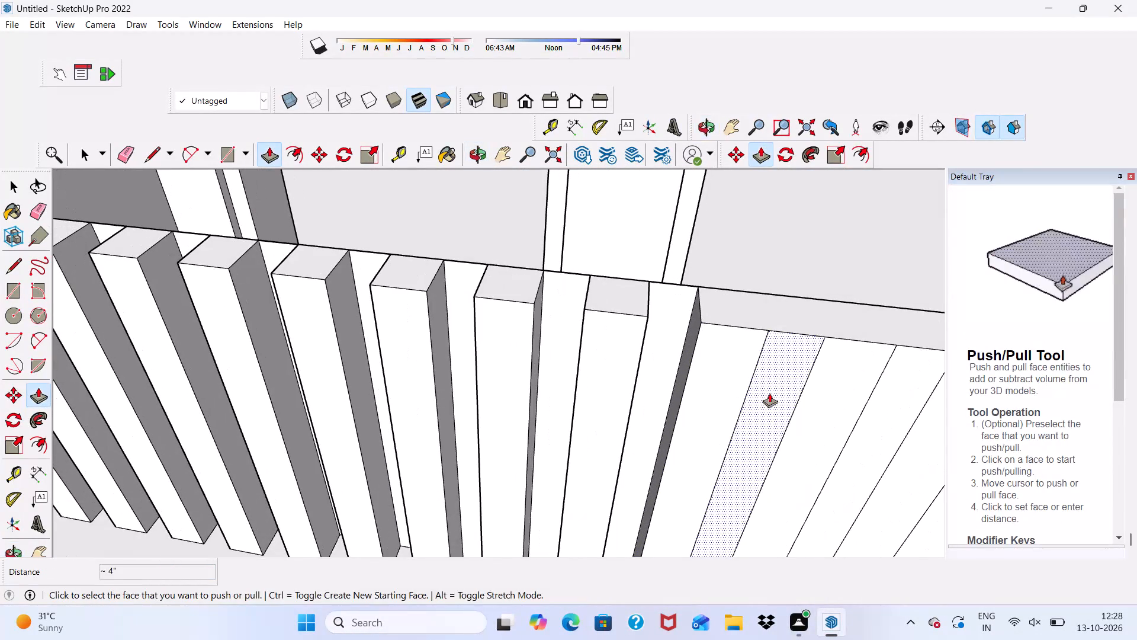
pyautogui.moveTo(769, 393); pyautogui.dragTo(766, 341)
pyautogui.moveTo(794, 359); pyautogui.dragTo(785, 312)
pyautogui.scroll(-6, 738, 311)
pyautogui.scroll(4, 803, 375)
pyautogui.moveTo(803, 375); pyautogui.dragTo(799, 344)
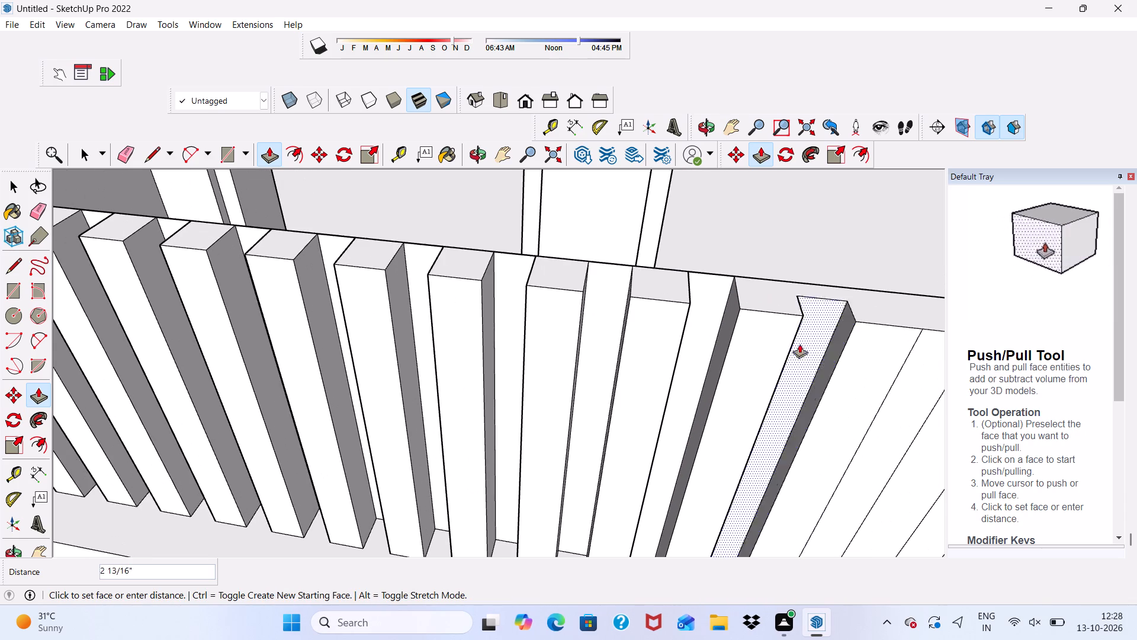
pyautogui.moveTo(799, 344); pyautogui.dragTo(795, 300)
pyautogui.scroll(-6, 536, 270)
pyautogui.scroll(-4, 360, 279)
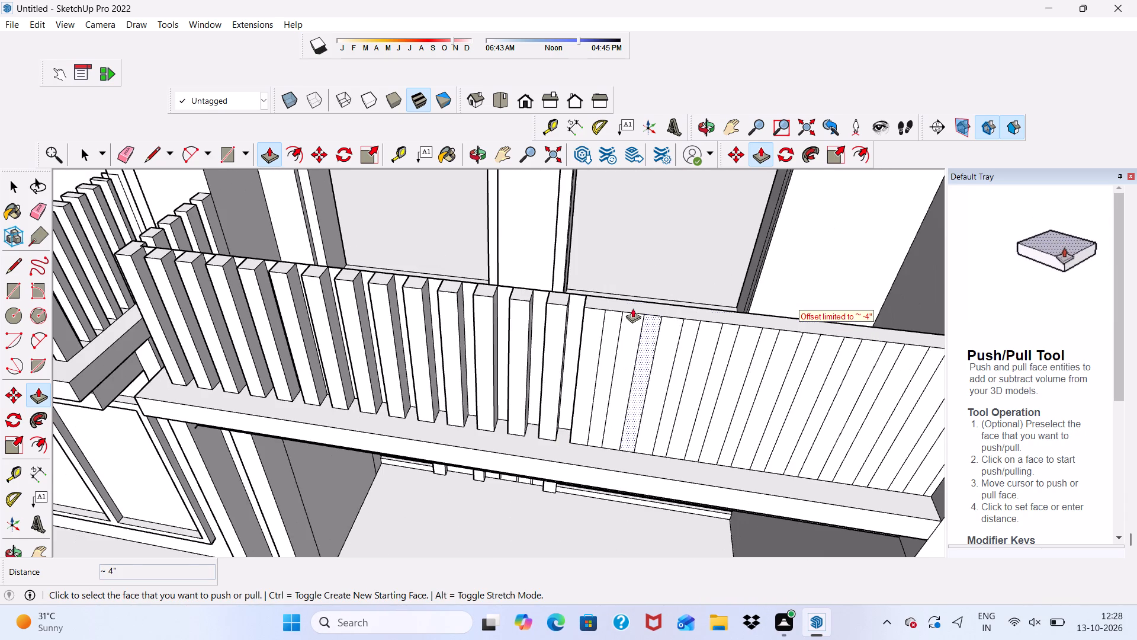
# Push the following three gap faces on the parapet's long side inward about 4" each.
pyautogui.scroll(10, 618, 300)
pyautogui.moveTo(599, 364); pyautogui.dragTo(606, 311)
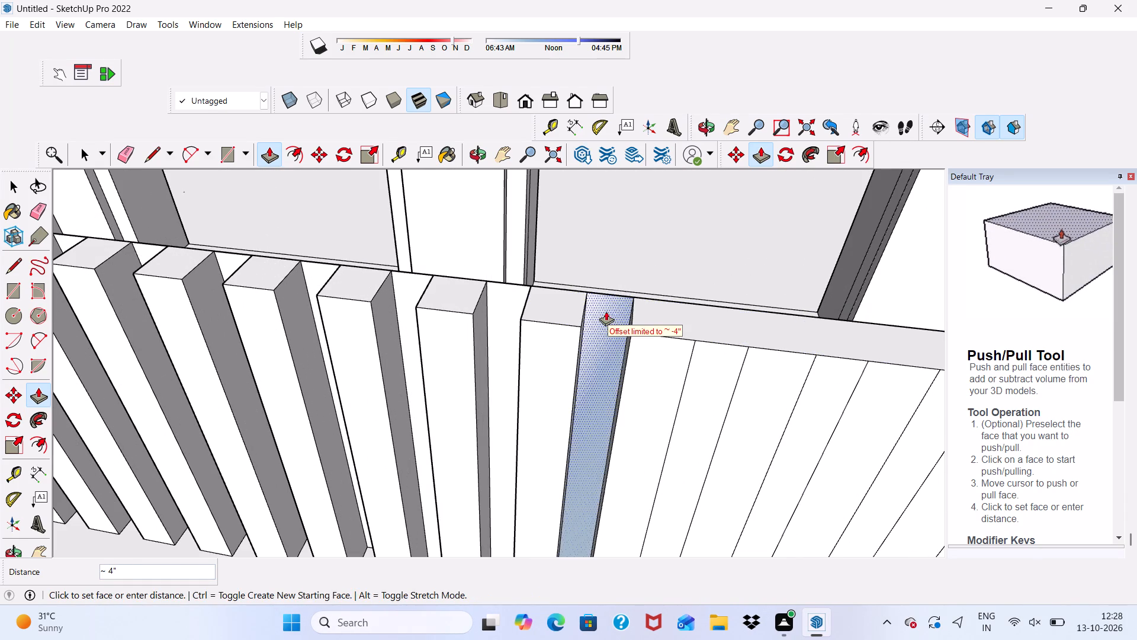
pyautogui.moveTo(606, 311); pyautogui.dragTo(608, 297)
pyautogui.moveTo(722, 360); pyautogui.dragTo(713, 300)
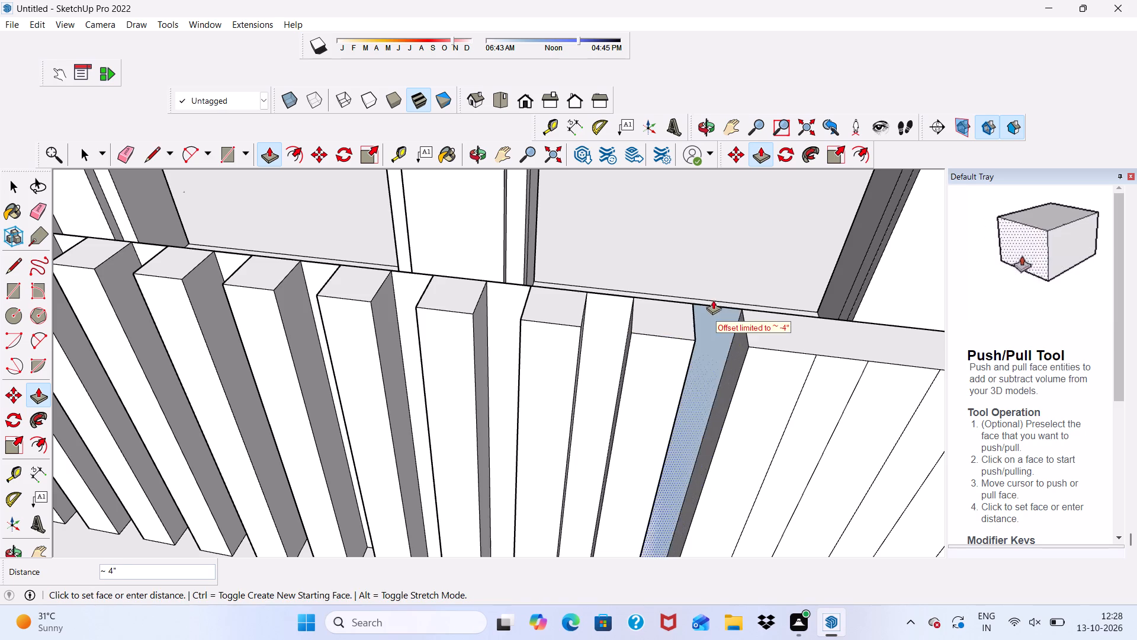
pyautogui.moveTo(713, 300); pyautogui.dragTo(713, 297)
pyautogui.moveTo(823, 386); pyautogui.dragTo(823, 354)
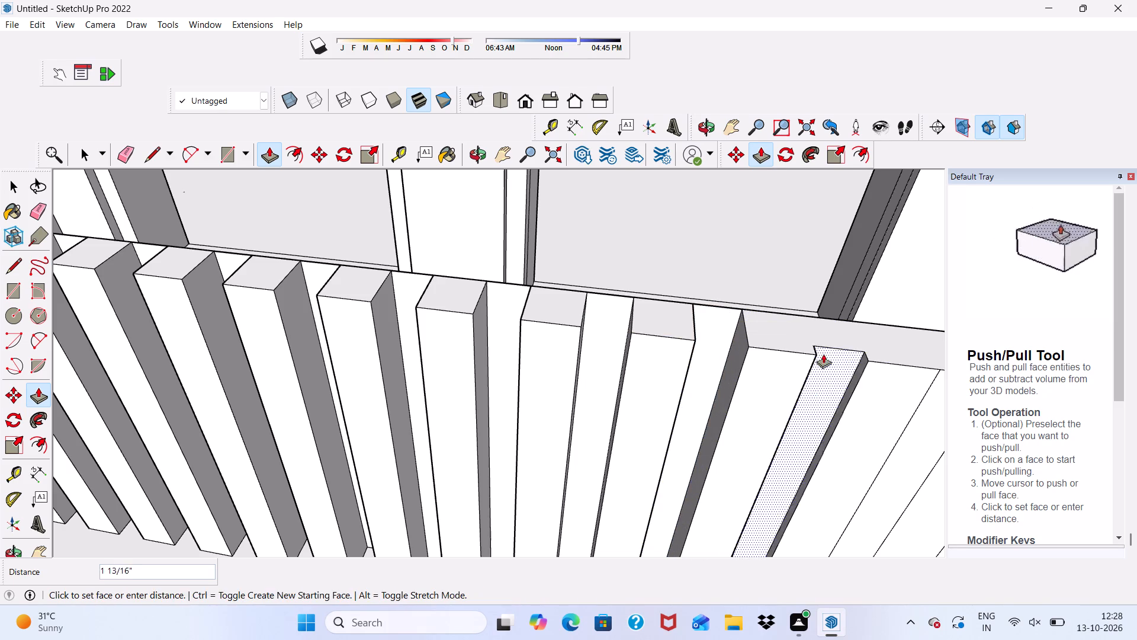
pyautogui.moveTo(823, 354); pyautogui.dragTo(818, 327)
pyautogui.scroll(-10, 582, 321)
# Push four more gap faces on the parapet's long side inward about 4" each, working towards its far end.
pyautogui.scroll(11, 674, 341)
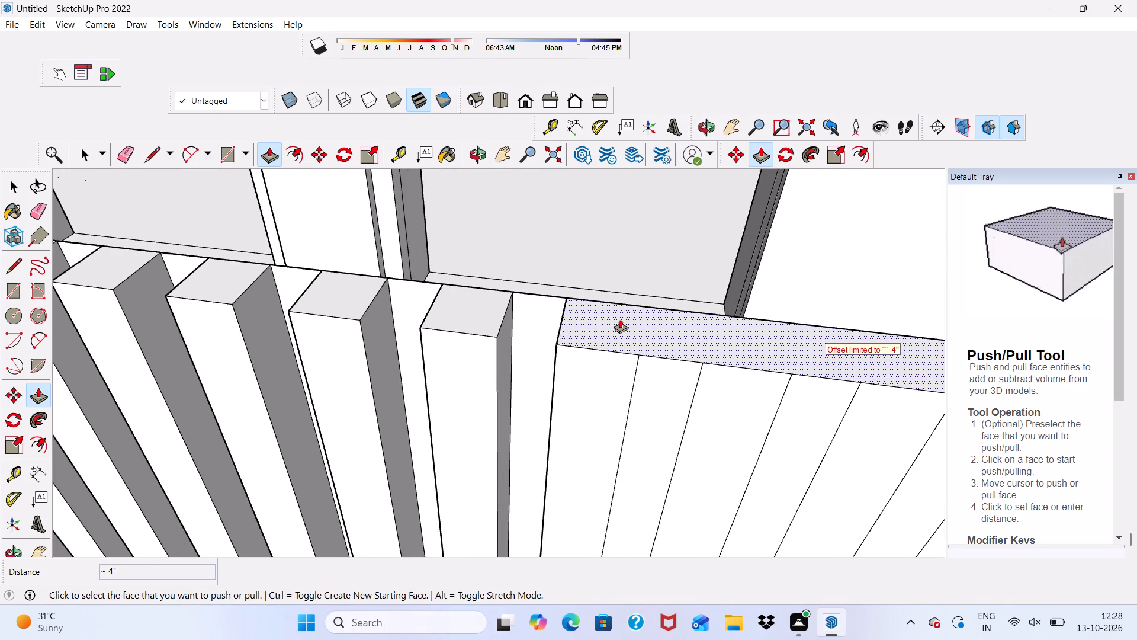
pyautogui.moveTo(665, 389); pyautogui.dragTo(657, 310)
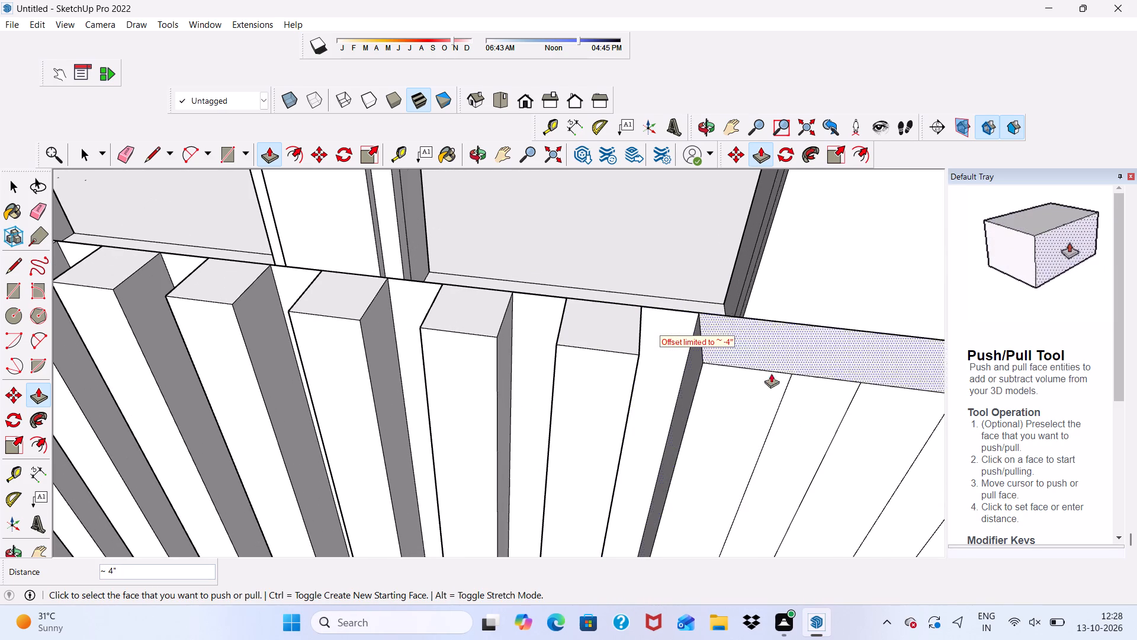
pyautogui.moveTo(805, 392); pyautogui.dragTo(783, 311)
pyautogui.scroll(-5, 326, 429)
pyautogui.scroll(-4, 464, 388)
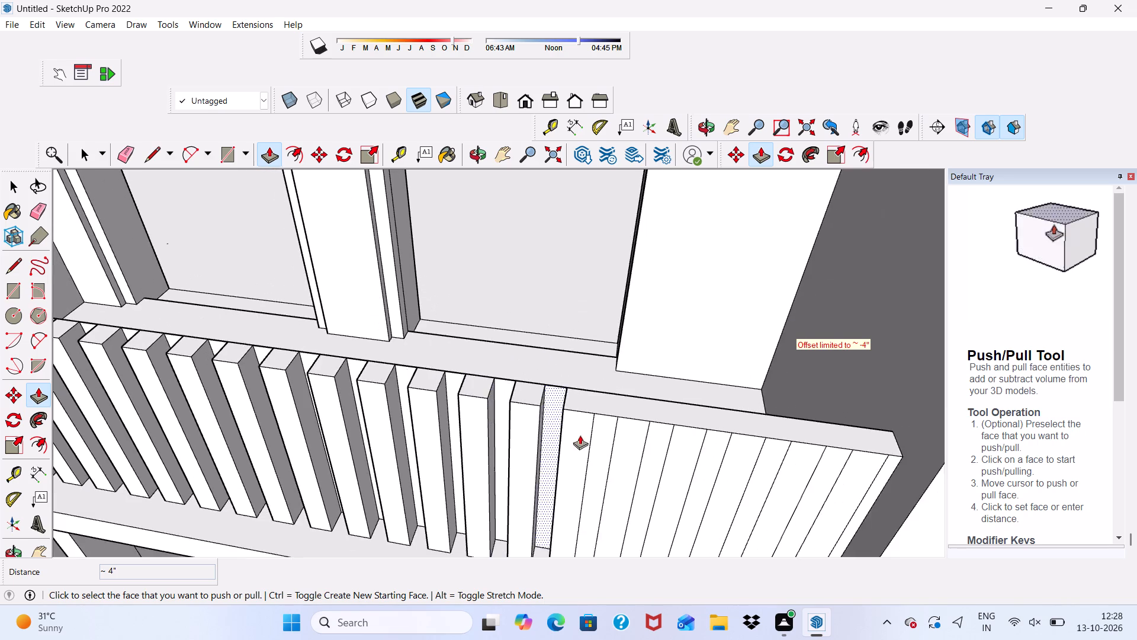
pyautogui.scroll(7, 590, 441)
pyautogui.moveTo(608, 421); pyautogui.dragTo(614, 365)
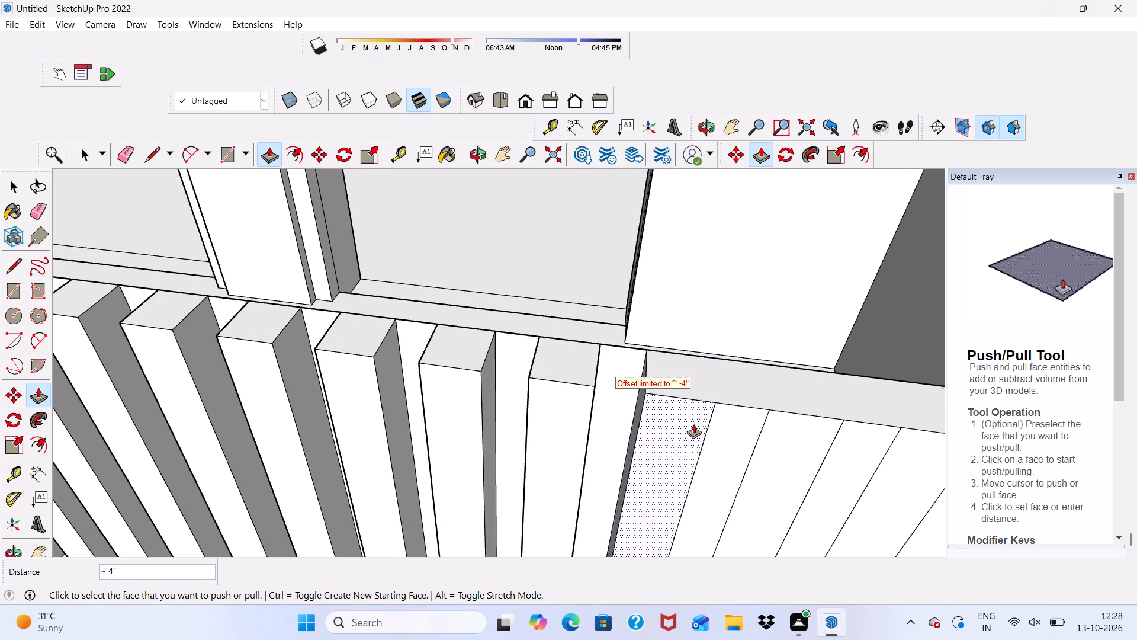
pyautogui.moveTo(726, 430); pyautogui.dragTo(714, 369)
pyautogui.scroll(-5, 174, 397)
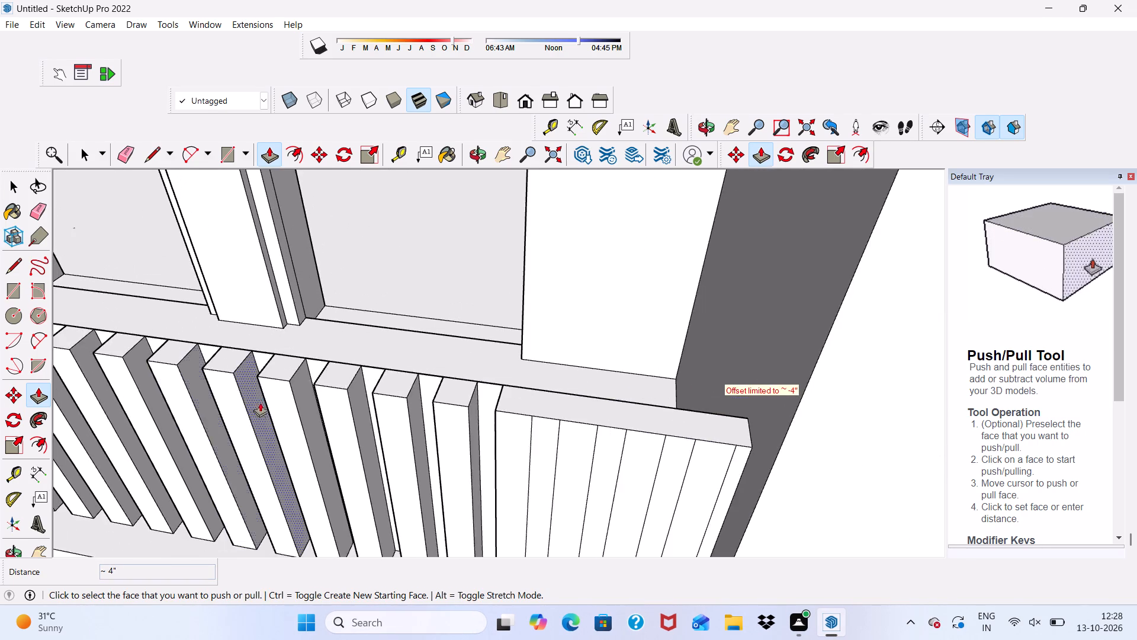
pyautogui.scroll(-6, 260, 402)
# Push the last four gap faces on the parapet's long side inward about 4" each, including the narrow one at its far end.
pyautogui.scroll(9, 408, 421)
pyautogui.moveTo(441, 415); pyautogui.dragTo(455, 373)
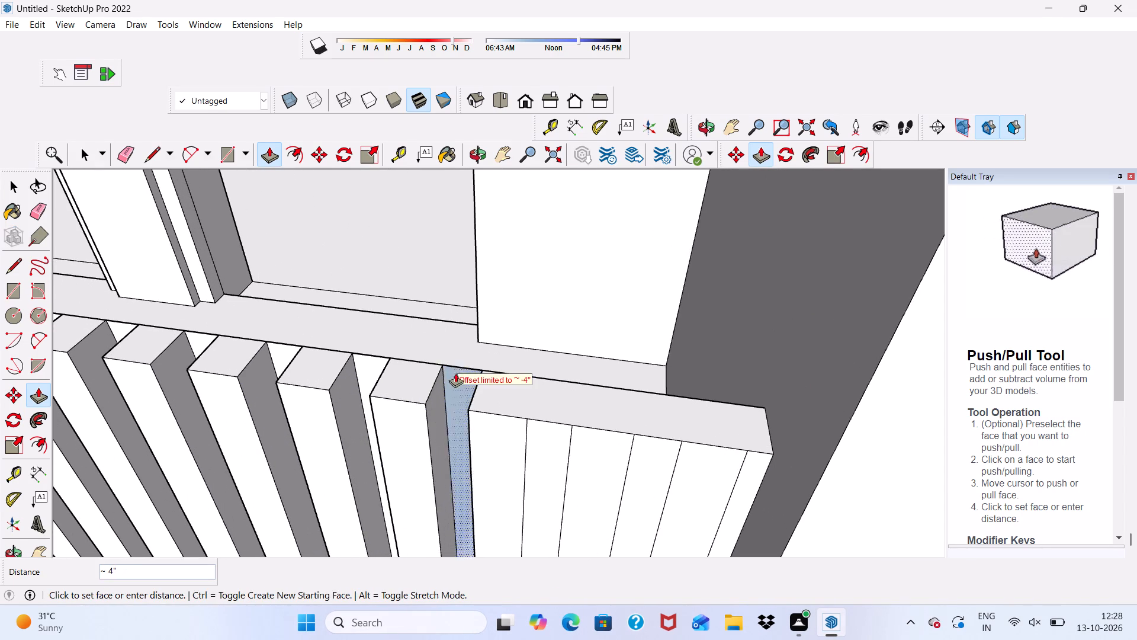
pyautogui.moveTo(455, 373); pyautogui.dragTo(458, 366)
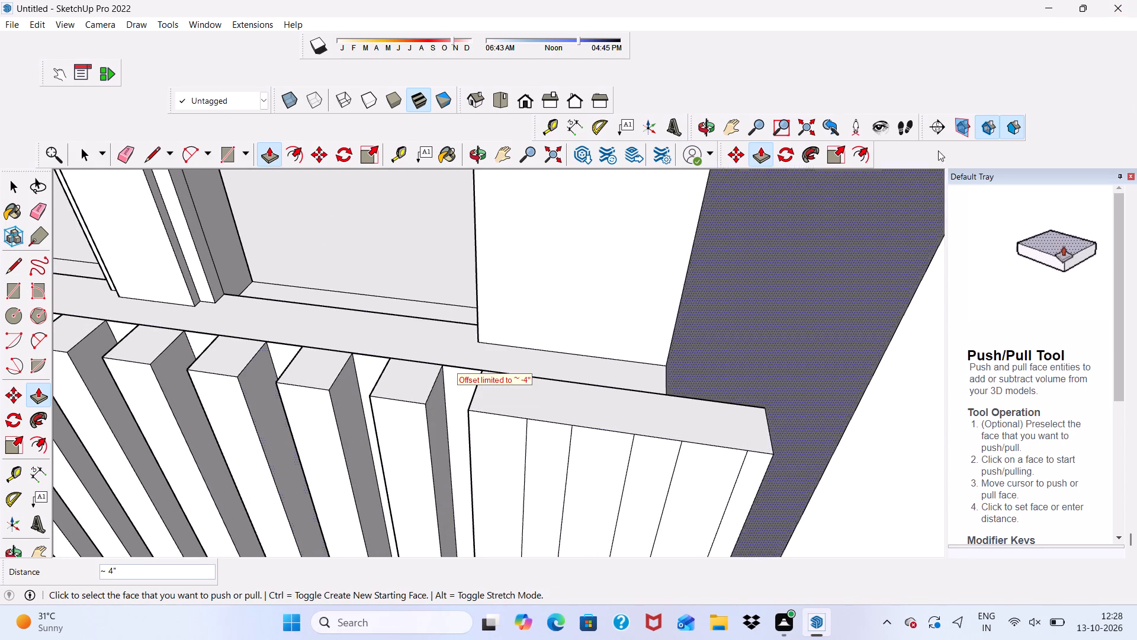
pyautogui.moveTo(551, 452); pyautogui.dragTo(567, 378)
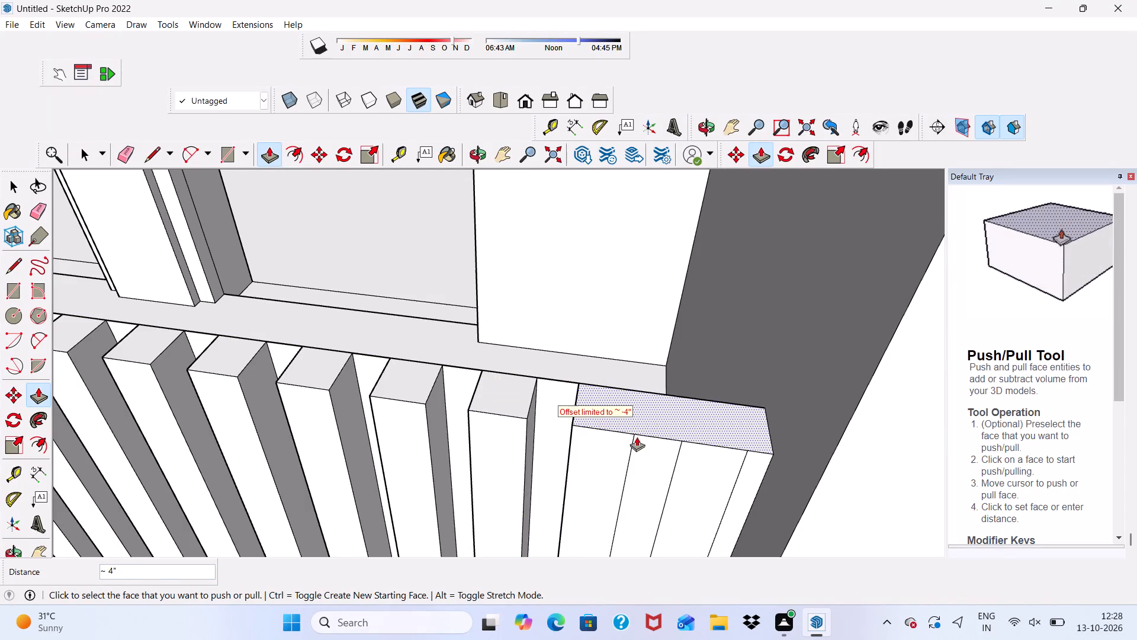
pyautogui.moveTo(653, 456); pyautogui.dragTo(673, 383)
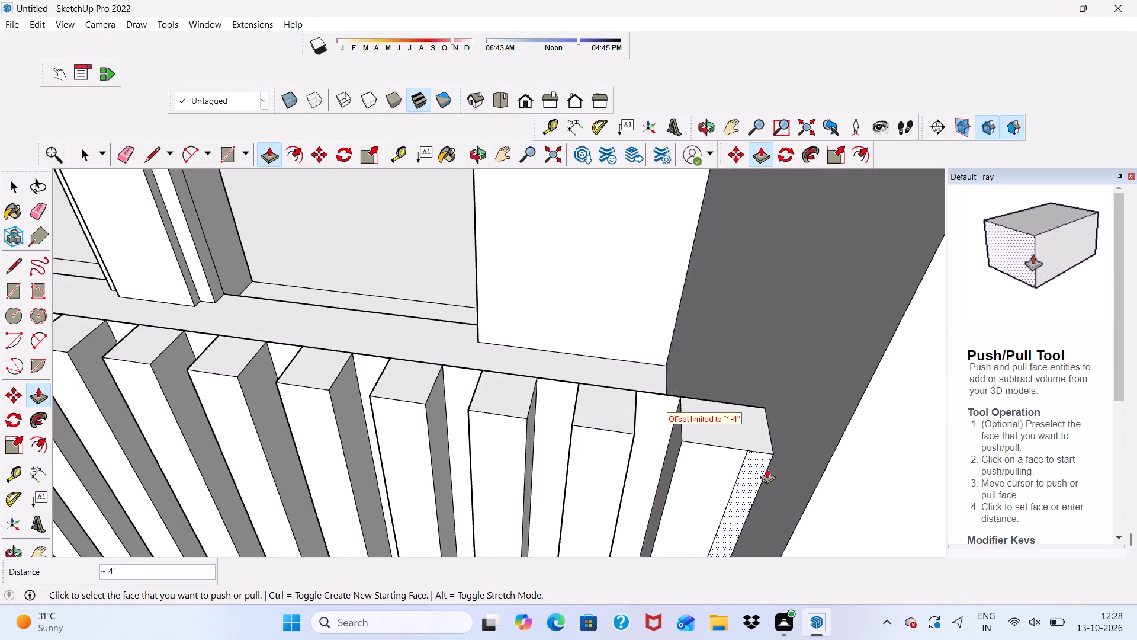
pyautogui.moveTo(750, 469); pyautogui.dragTo(759, 400)
pyautogui.scroll(-6, 679, 413)
pyautogui.moveTo(672, 444); pyautogui.dragTo(711, 360, button='middle')
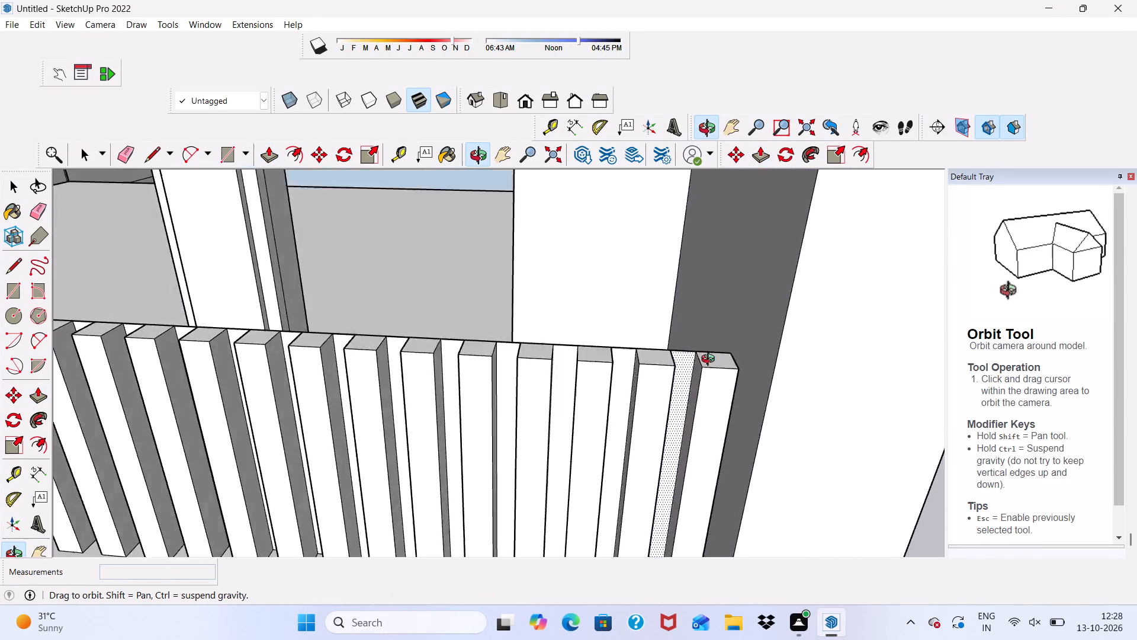
pyautogui.moveTo(711, 360); pyautogui.dragTo(665, 449, button='middle')
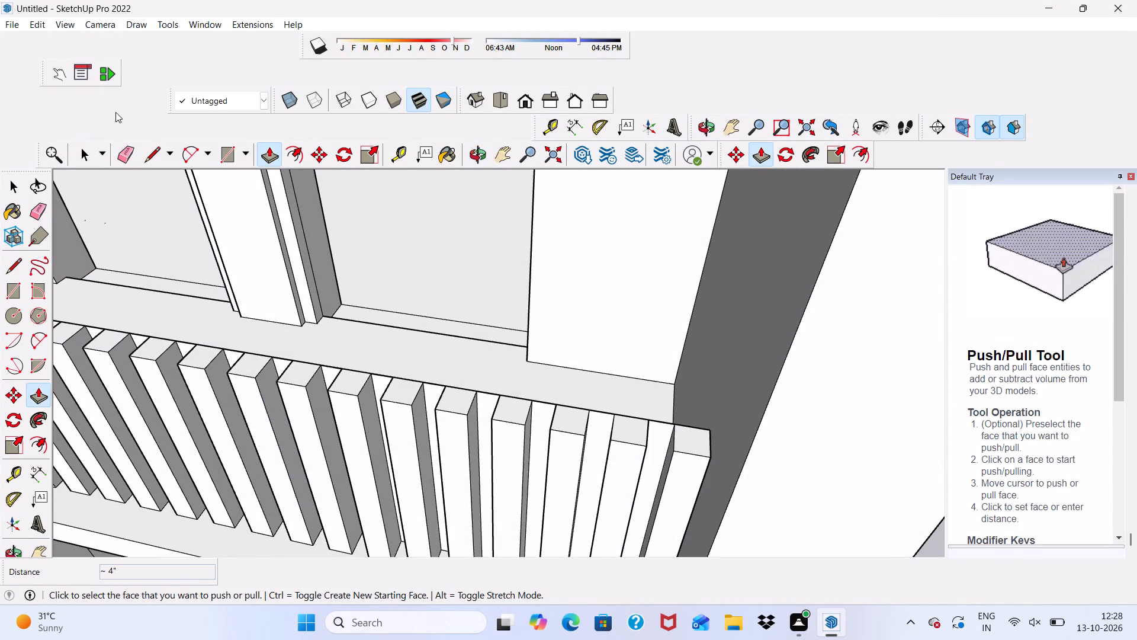
# Erase the leftover top edges bridging the last five gaps at the far end of the long-side railing.
pyautogui.moveTo(123, 149); pyautogui.dragTo(149, 172)
pyautogui.scroll(4, 682, 450)
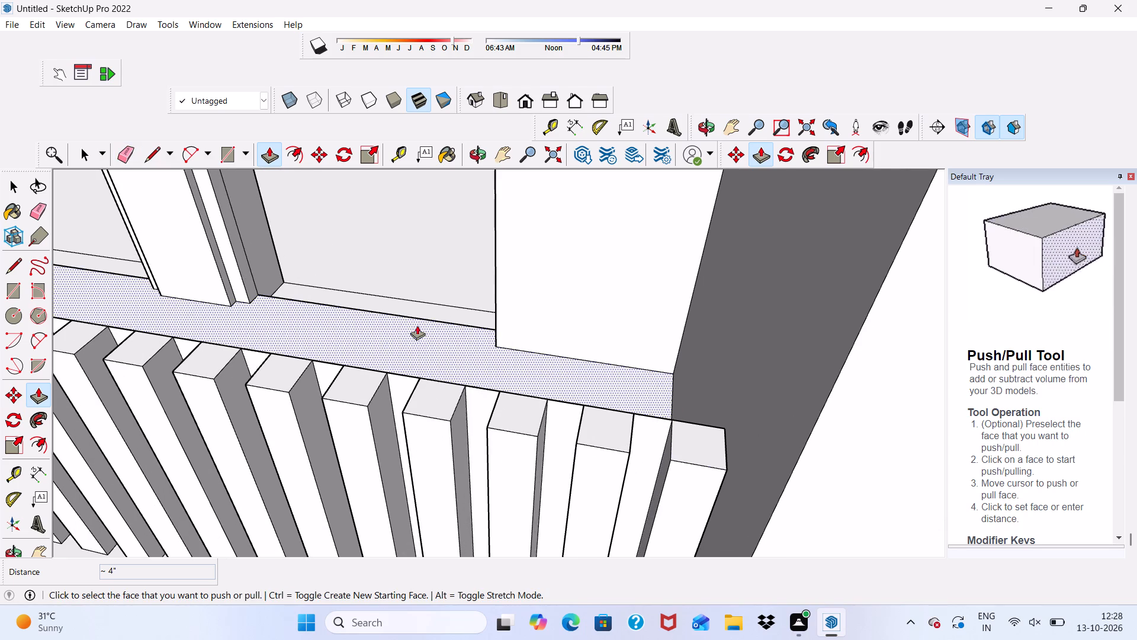
pyautogui.click(121, 155)
pyautogui.scroll(1, 552, 495)
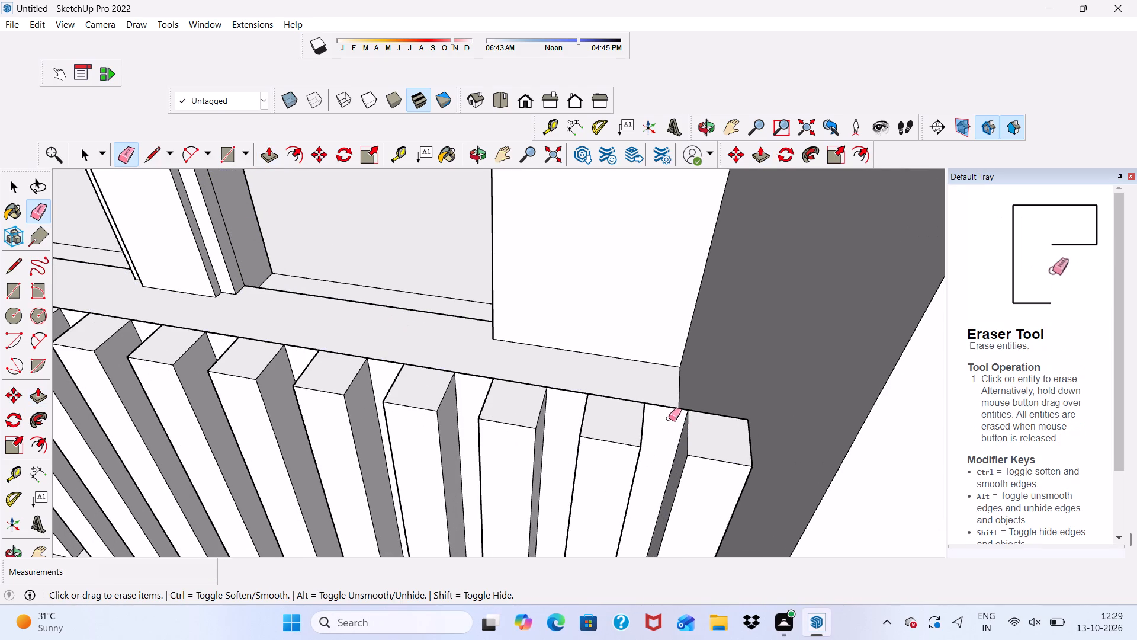
pyautogui.click(667, 407)
pyautogui.click(560, 392)
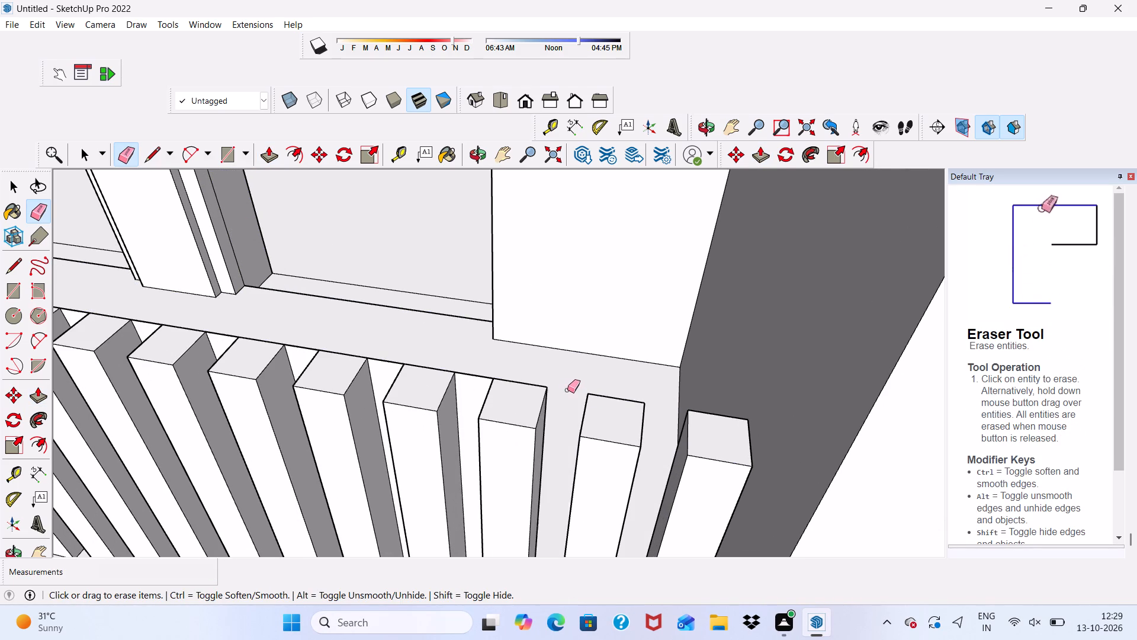
pyautogui.click(474, 381)
pyautogui.click(471, 376)
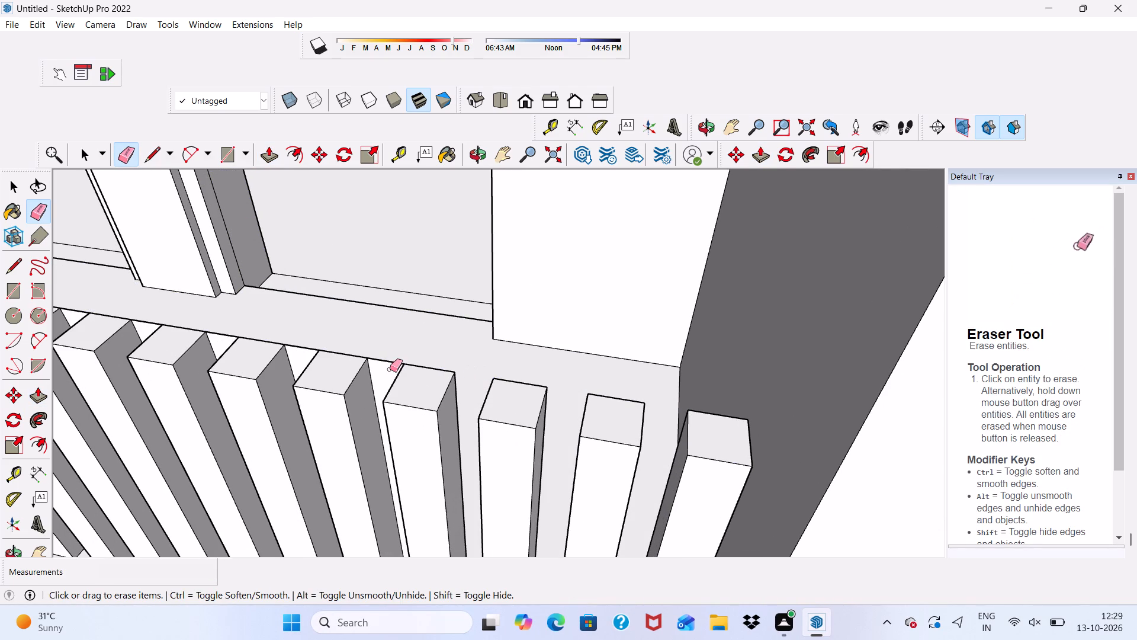
pyautogui.click(388, 362)
pyautogui.moveTo(301, 351); pyautogui.dragTo(310, 349)
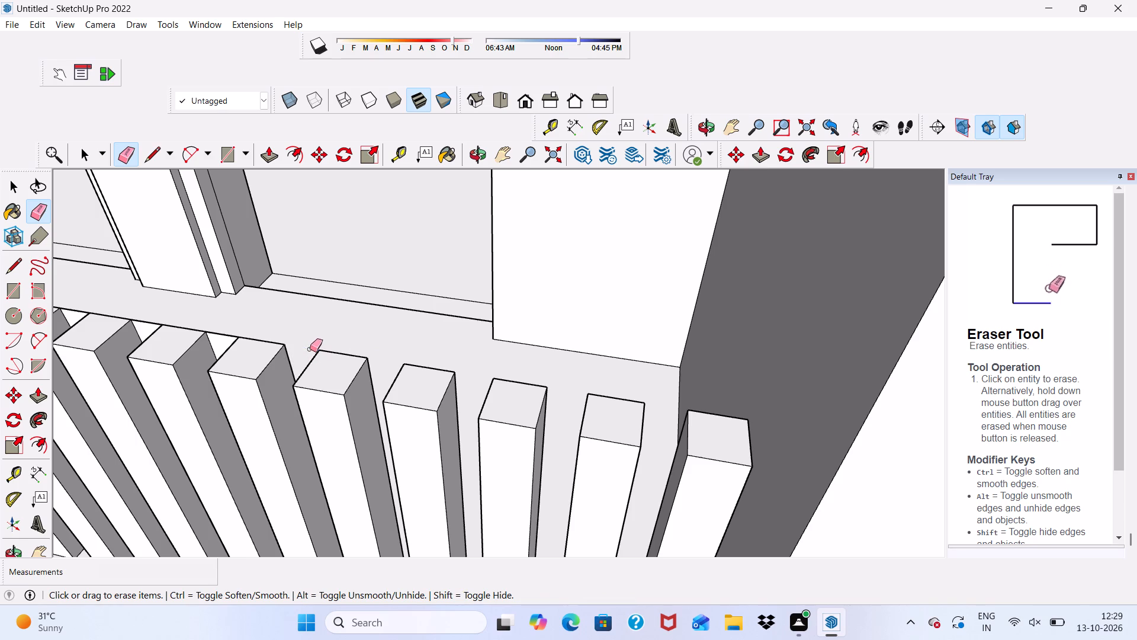
# Erase the leftover top edges bridging the next two gaps on the long-side railing, working back from its far end.
pyautogui.scroll(-5, 323, 352)
pyautogui.scroll(-10, 720, 382)
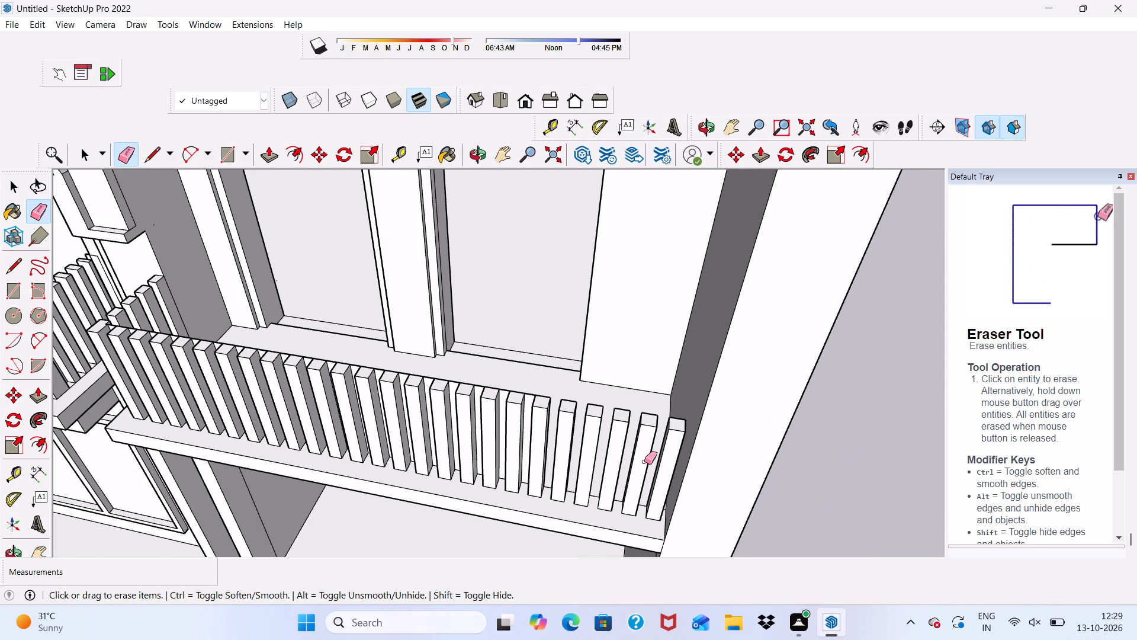
pyautogui.scroll(10, 436, 392)
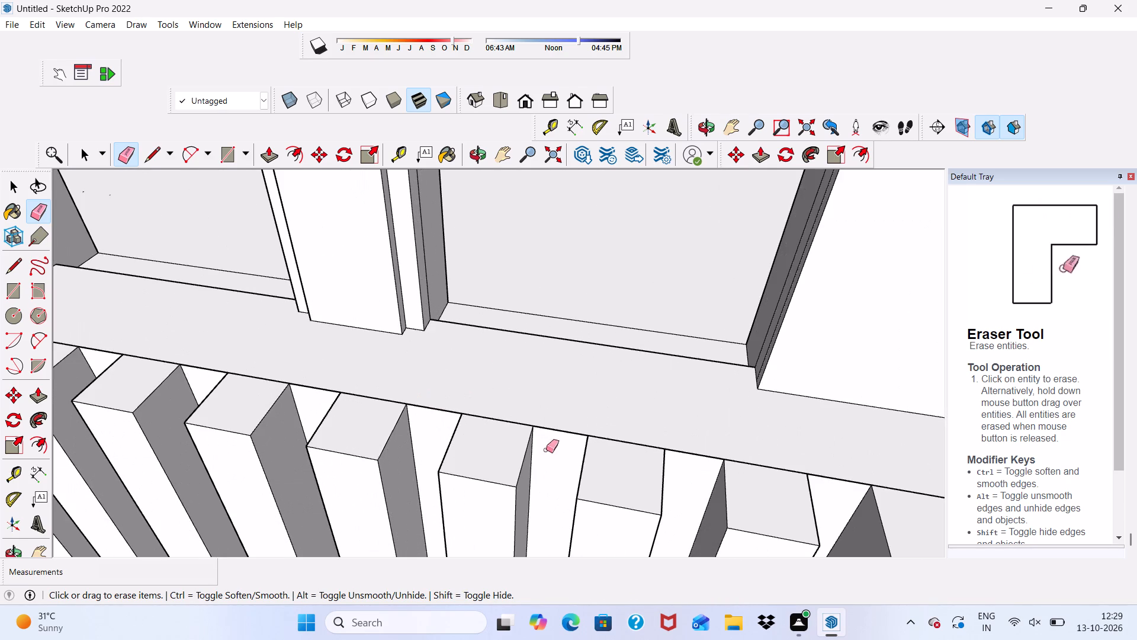
pyautogui.scroll(5, 685, 475)
pyautogui.moveTo(702, 440); pyautogui.dragTo(689, 447)
pyautogui.scroll(-3, 688, 447)
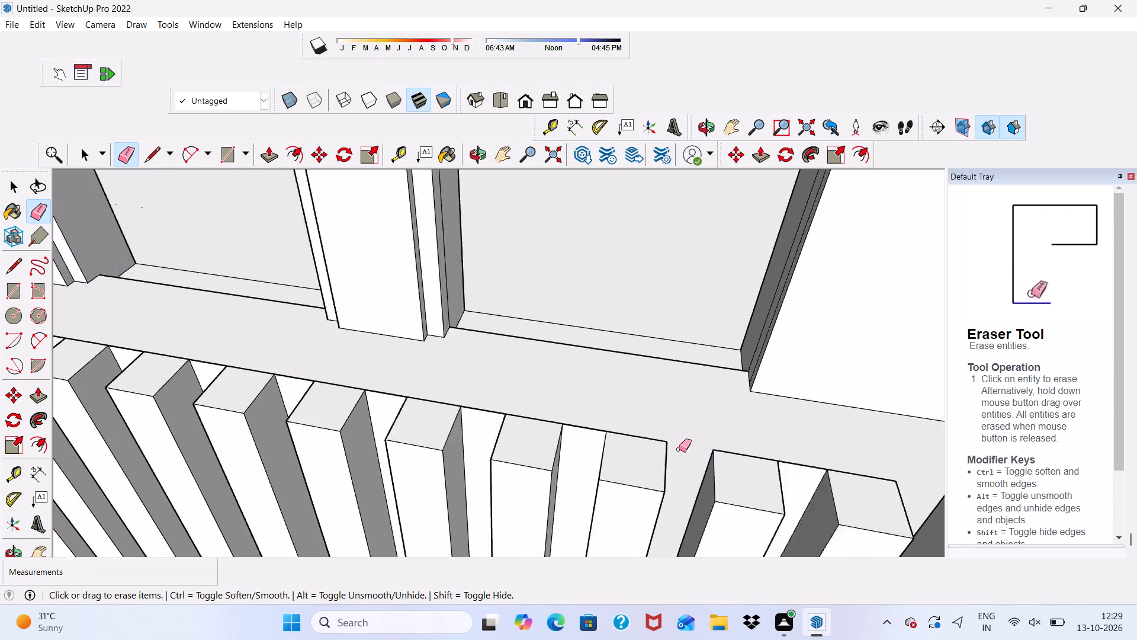
pyautogui.scroll(-7, 679, 449)
pyautogui.scroll(-3, 729, 465)
pyautogui.scroll(4, 930, 497)
pyautogui.scroll(-3, 932, 495)
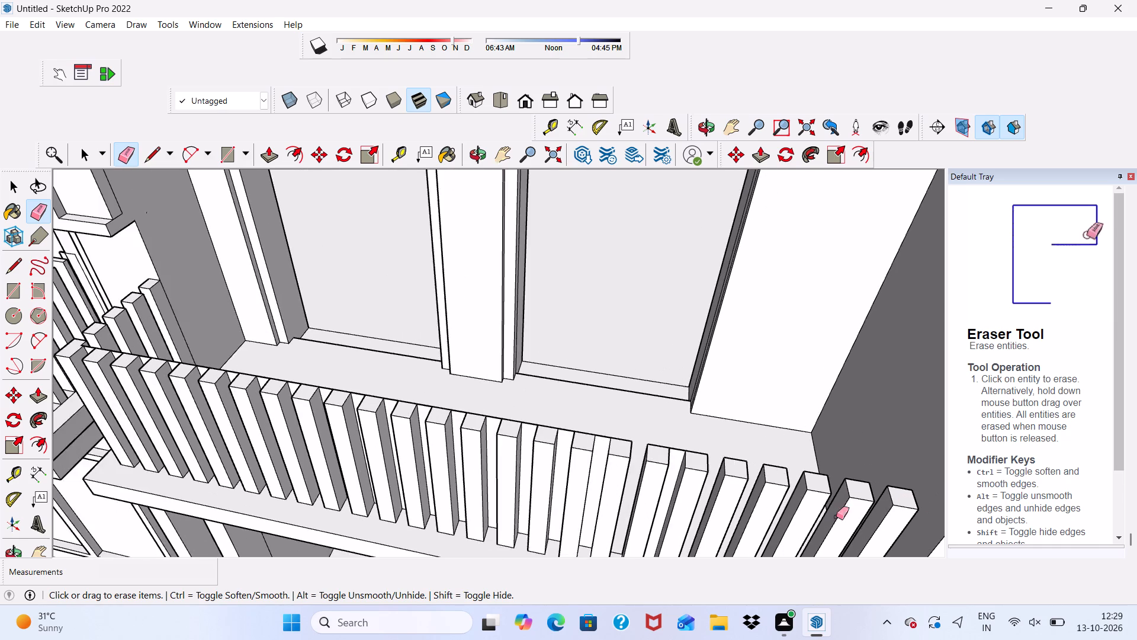
pyautogui.scroll(9, 703, 481)
pyautogui.click(689, 451)
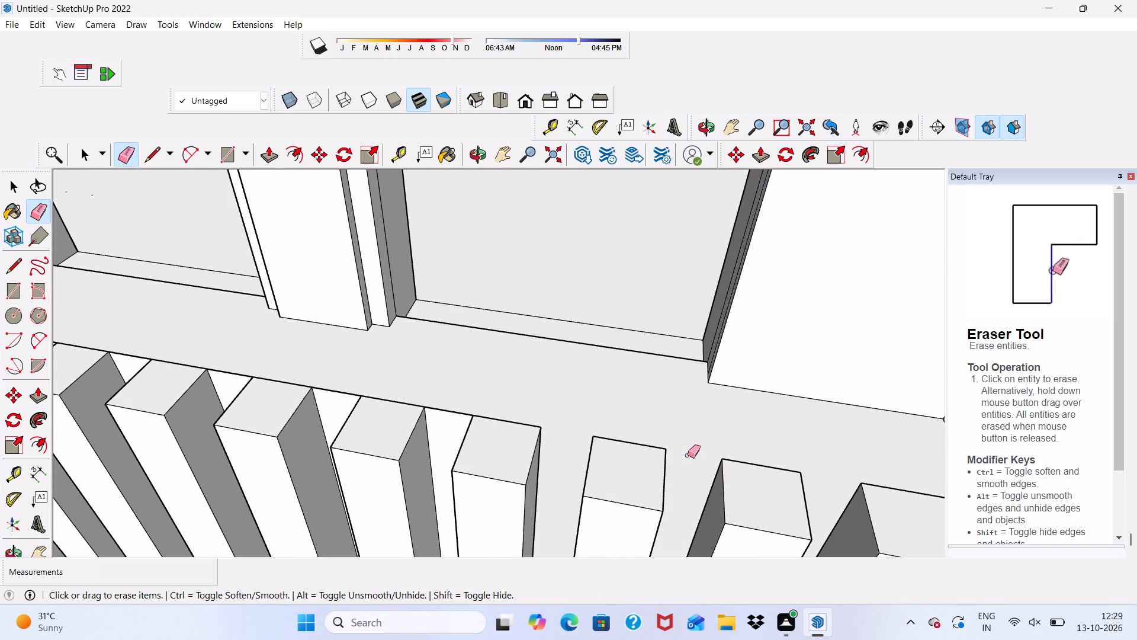
# Erase the leftover top edges bridging the following three gaps of the long-side railing, continuing away from its far end.
pyautogui.scroll(-11, 682, 448)
pyautogui.scroll(6, 634, 326)
pyautogui.scroll(-4, 635, 371)
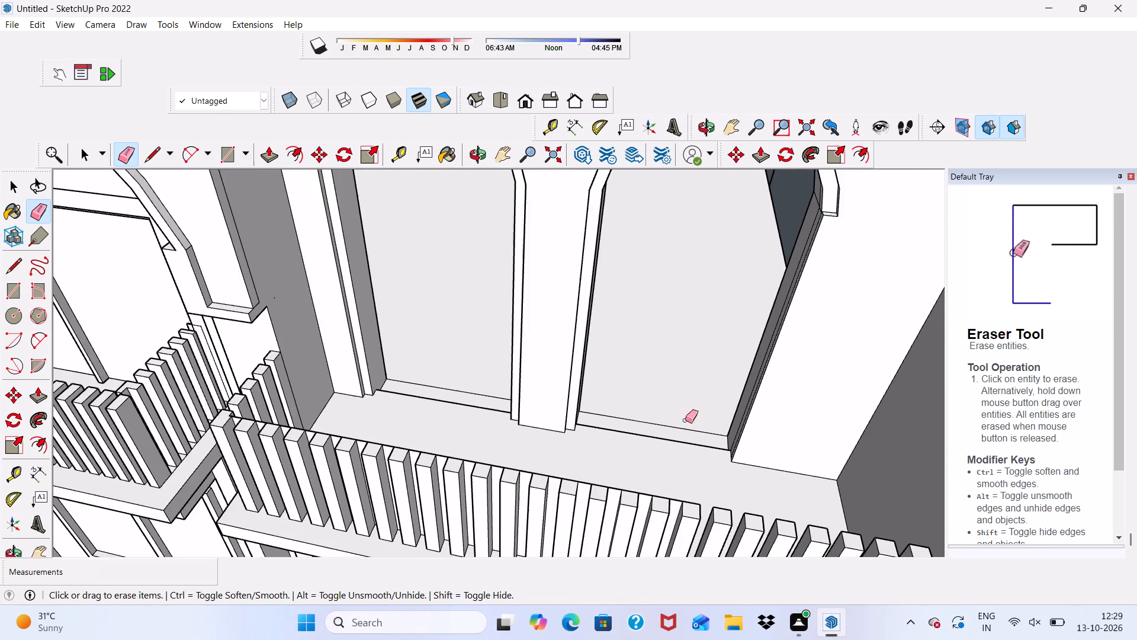
pyautogui.scroll(-3, 685, 420)
pyautogui.scroll(15, 643, 506)
pyautogui.moveTo(689, 475); pyautogui.dragTo(706, 466)
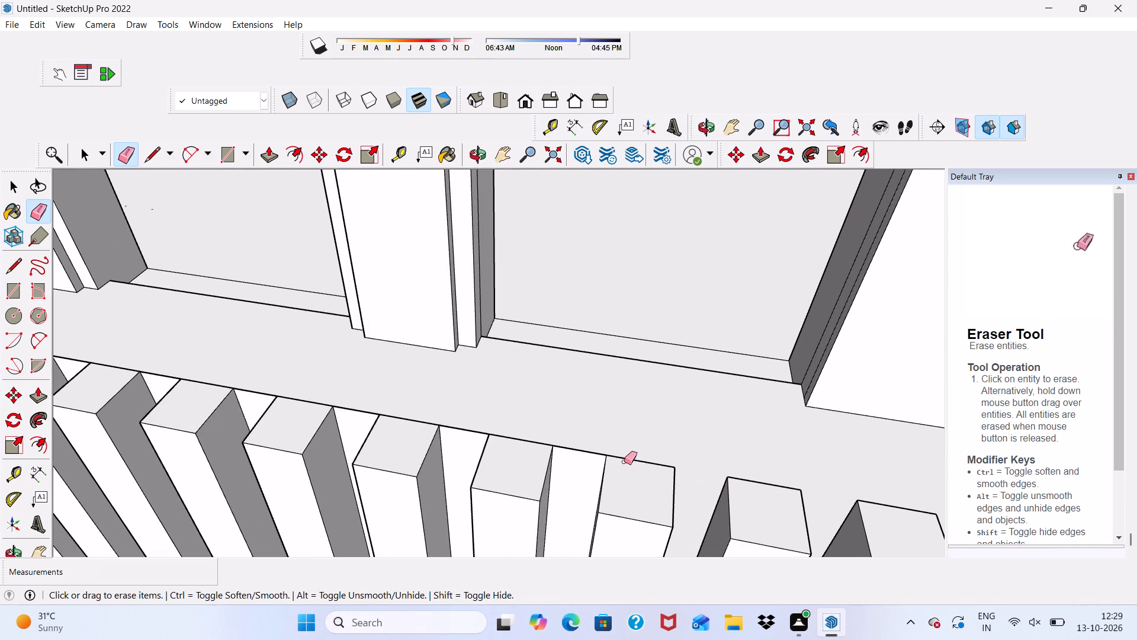
pyautogui.moveTo(582, 449); pyautogui.dragTo(576, 451)
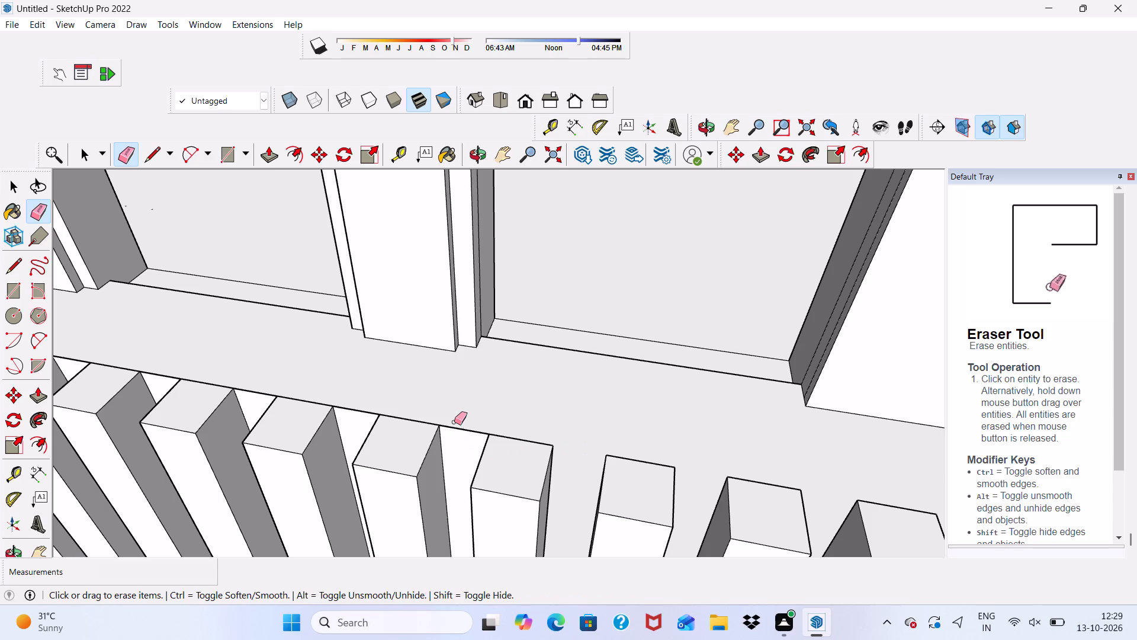
pyautogui.moveTo(454, 422); pyautogui.dragTo(460, 440)
pyautogui.scroll(-4, 460, 440)
pyautogui.scroll(-5, 509, 457)
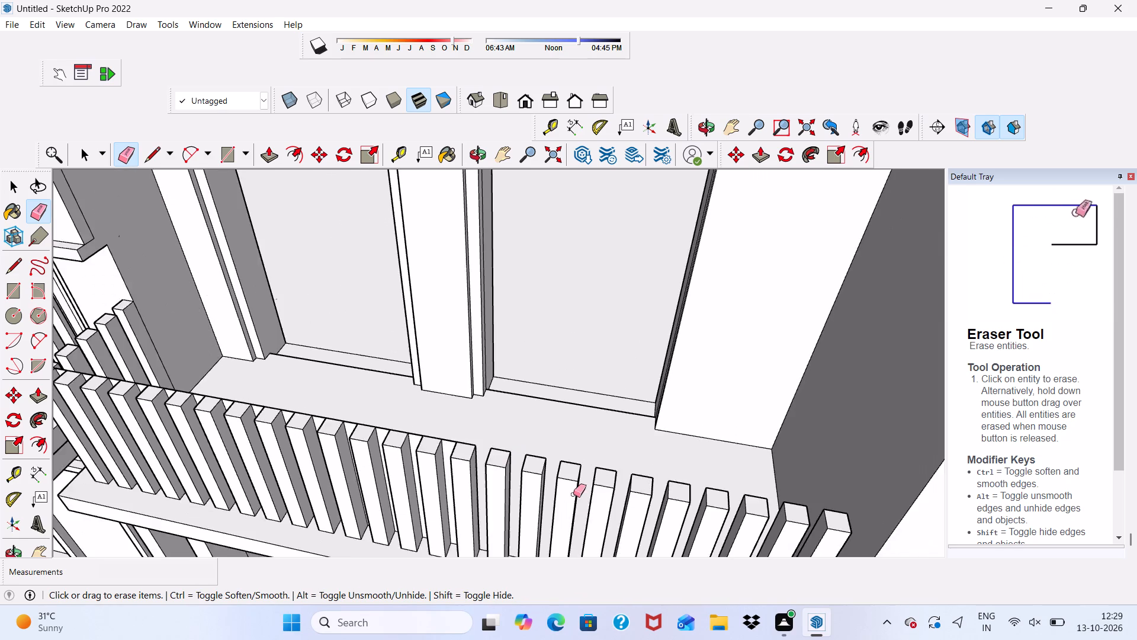
# Erase the leftover top edges bridging four more gaps of the long-side railing, in front of the pier between the arched openings.
pyautogui.scroll(5, 355, 443)
pyautogui.scroll(4, 497, 404)
pyautogui.moveTo(599, 513); pyautogui.dragTo(586, 515)
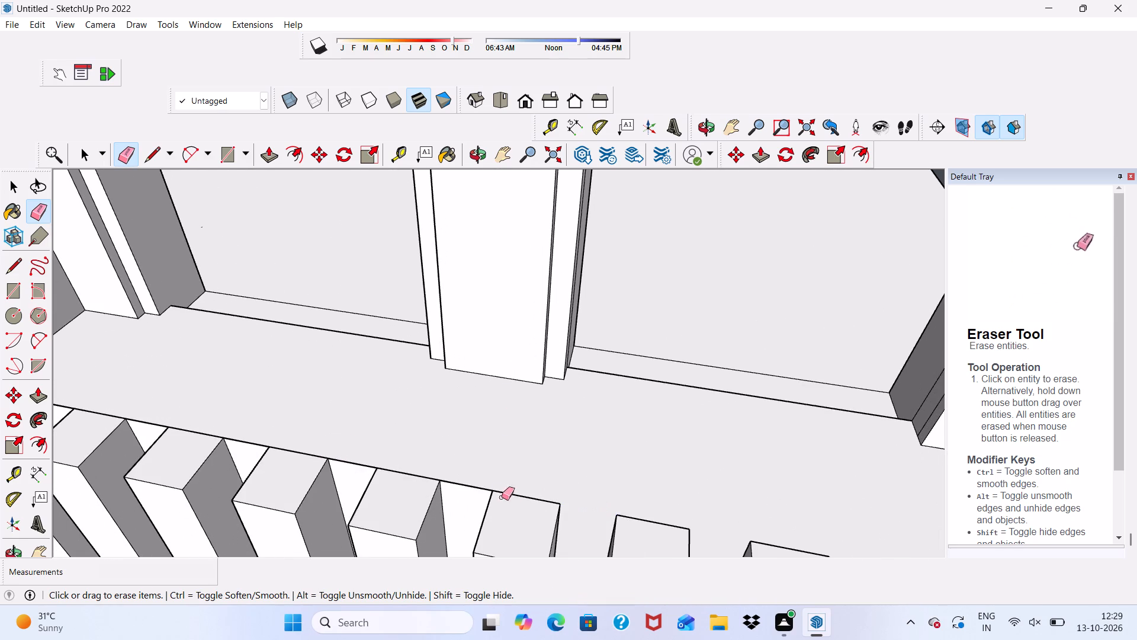
pyautogui.click(471, 489)
pyautogui.click(473, 489)
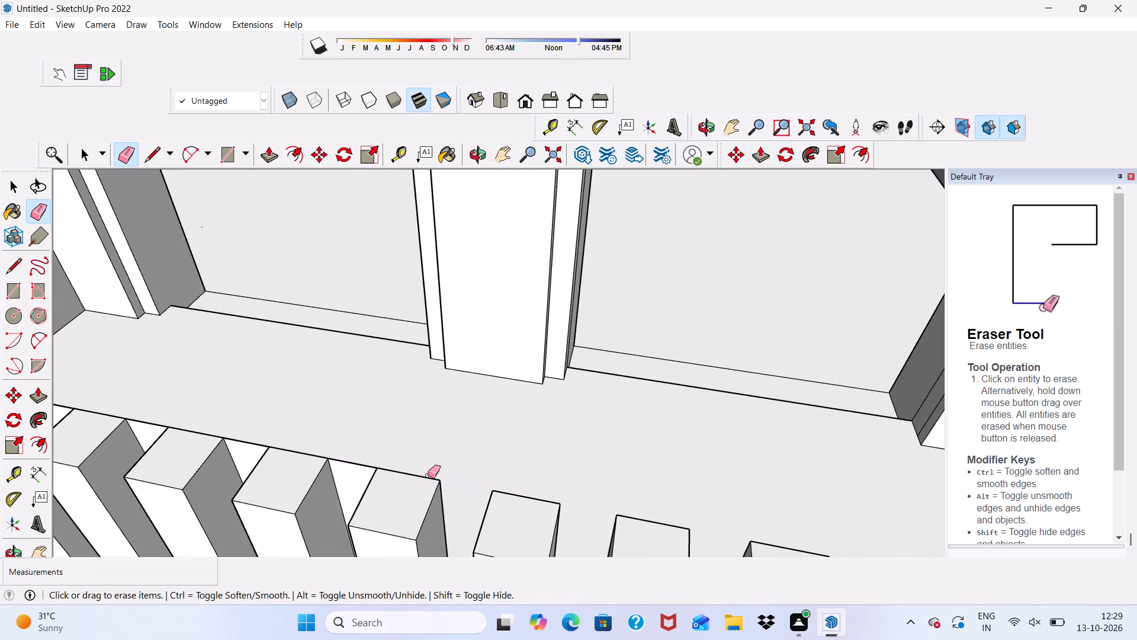
pyautogui.click(391, 474)
pyautogui.scroll(-5, 416, 459)
pyautogui.moveTo(486, 483); pyautogui.dragTo(547, 461, button='middle')
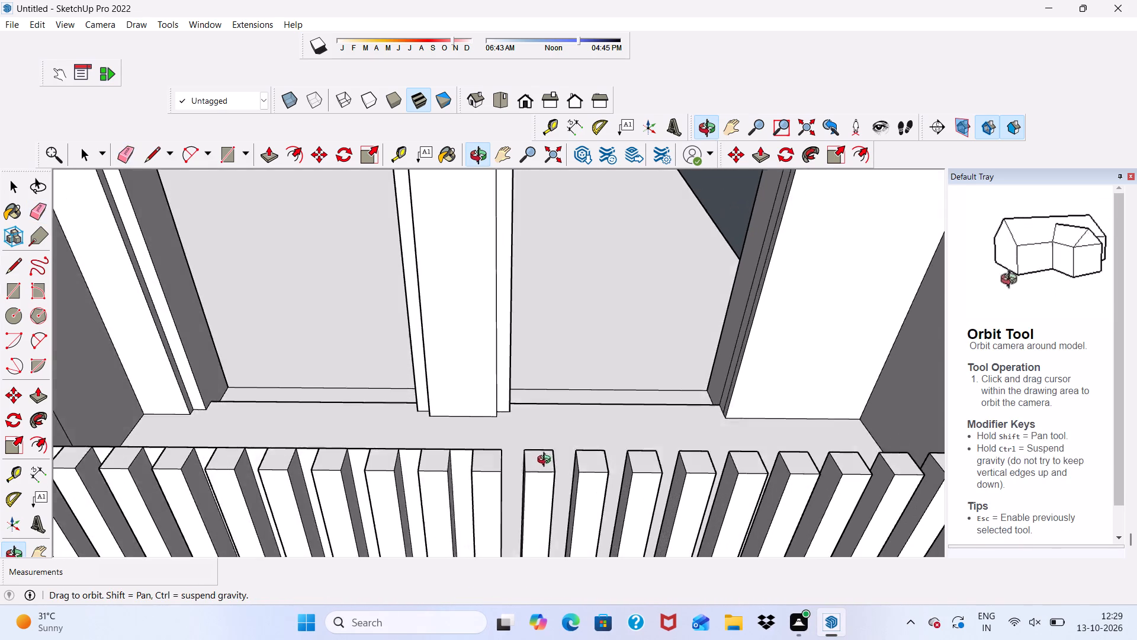
pyautogui.moveTo(547, 461); pyautogui.dragTo(548, 460, button='middle')
pyautogui.scroll(7, 442, 453)
pyautogui.moveTo(478, 447); pyautogui.dragTo(492, 443)
pyautogui.moveTo(486, 439); pyautogui.dragTo(476, 441)
pyautogui.scroll(3, 399, 447)
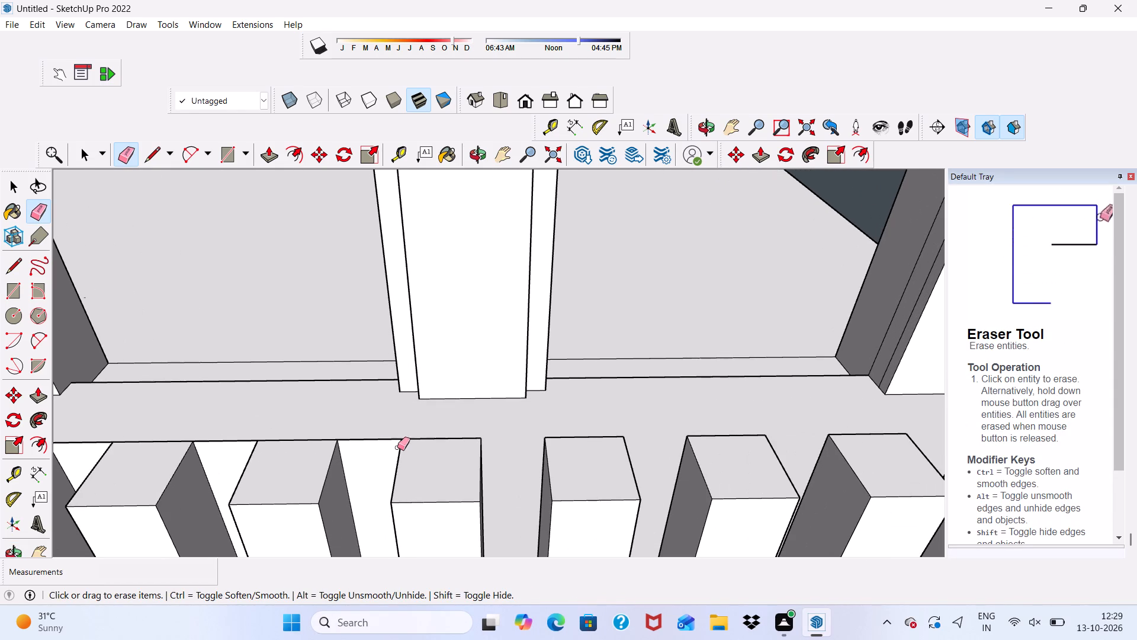
pyautogui.moveTo(371, 444); pyautogui.dragTo(375, 436)
pyautogui.scroll(-4, 375, 436)
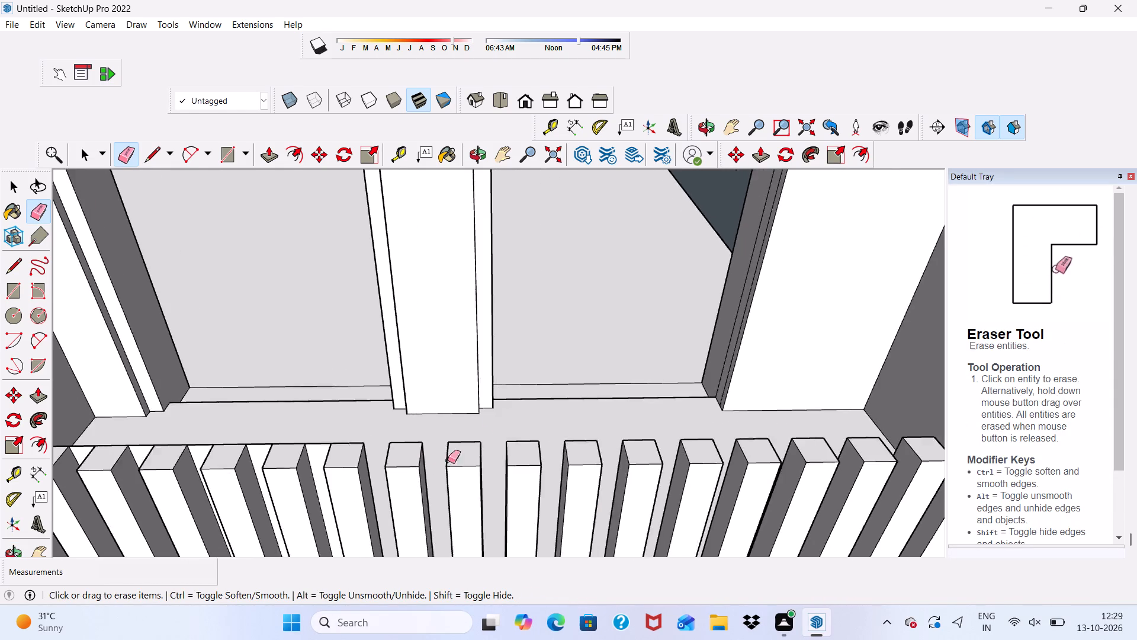
# Erase the leftover top edge bridging the next closed gap of the long-side railing beside the pier between the arched openings.
pyautogui.scroll(-13, 448, 460)
pyautogui.scroll(6, 477, 421)
pyautogui.scroll(6, 451, 497)
pyautogui.scroll(2, 493, 358)
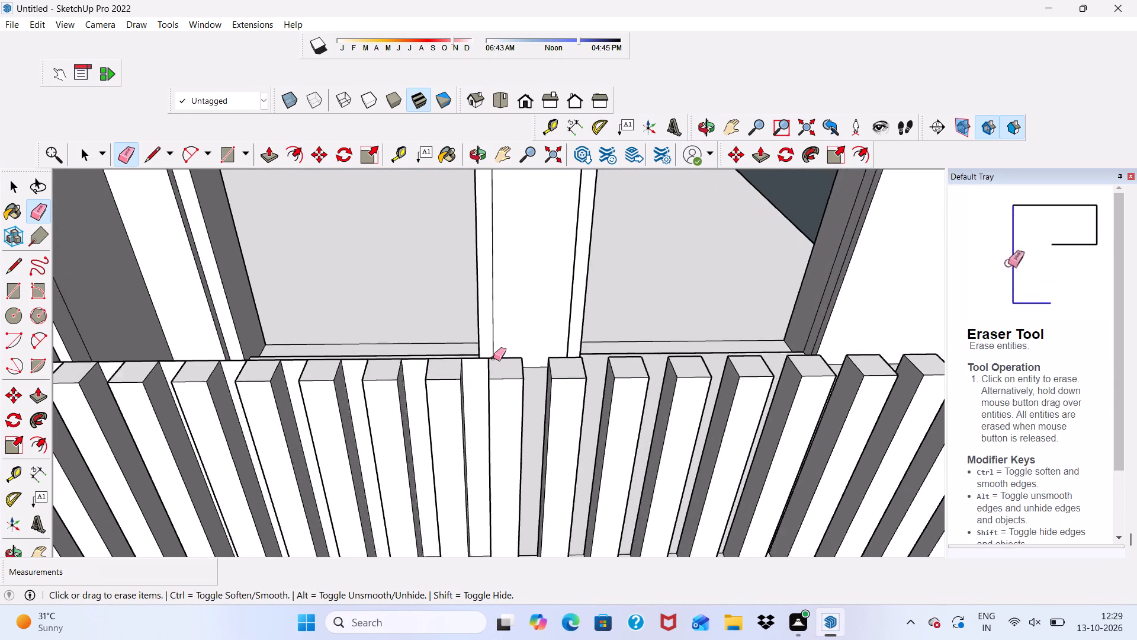
pyautogui.scroll(5, 493, 358)
pyautogui.click(465, 365)
pyautogui.click(468, 361)
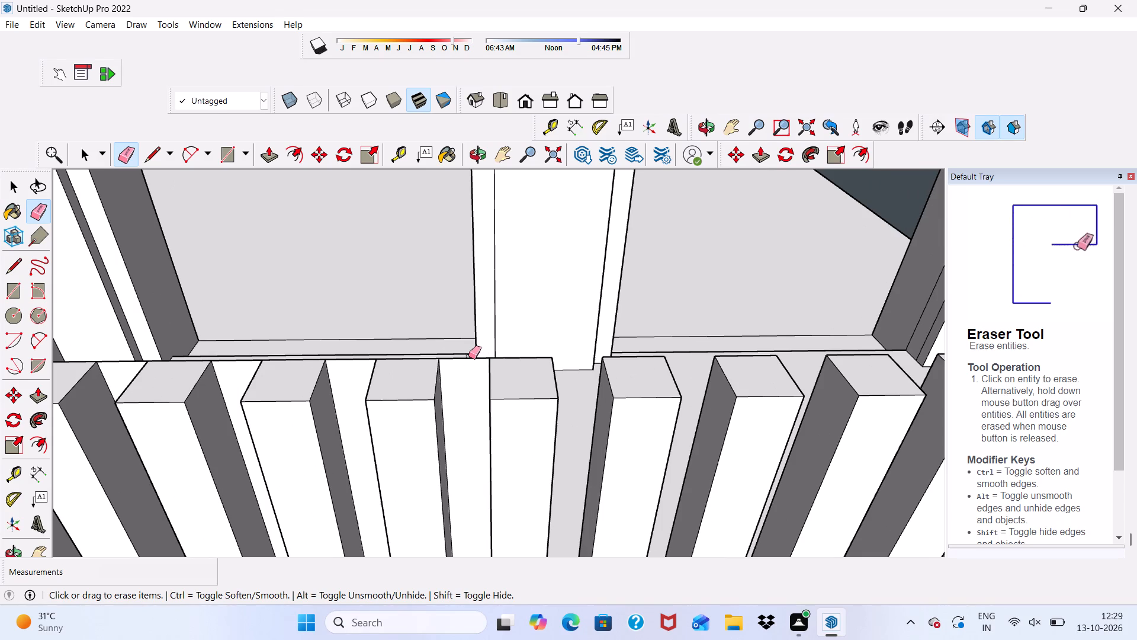
pyautogui.moveTo(468, 356); pyautogui.dragTo(464, 362)
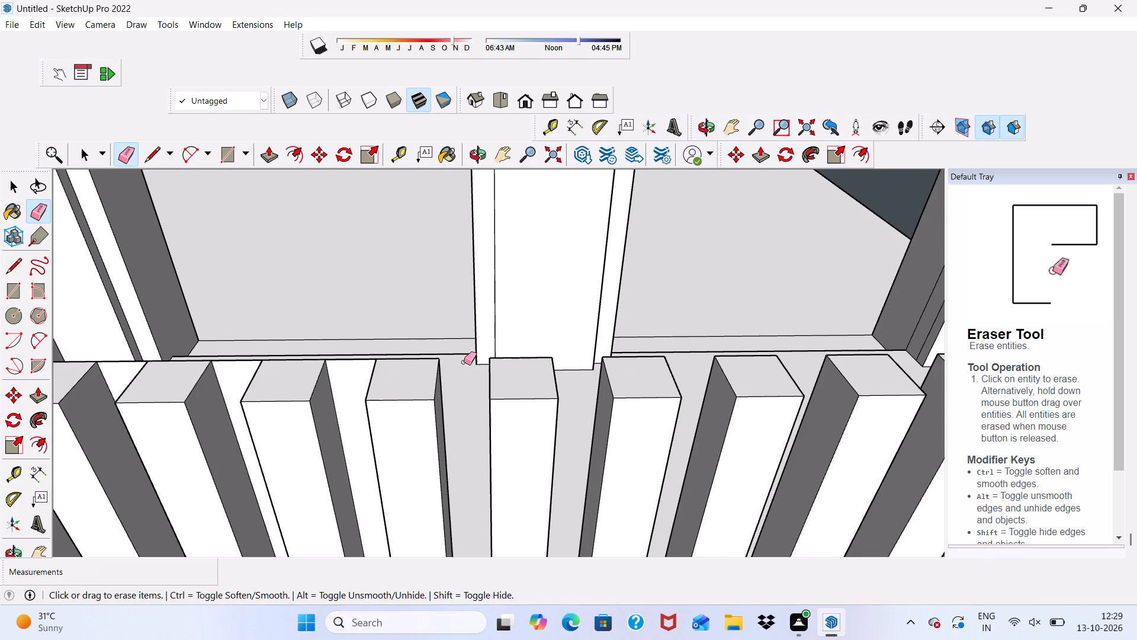
# Erase the leftover top edges bridging the next three gaps of the long-side railing, in front of the first arched opening.
pyautogui.scroll(3, 464, 362)
pyautogui.scroll(-15, 379, 375)
pyautogui.scroll(5, 491, 414)
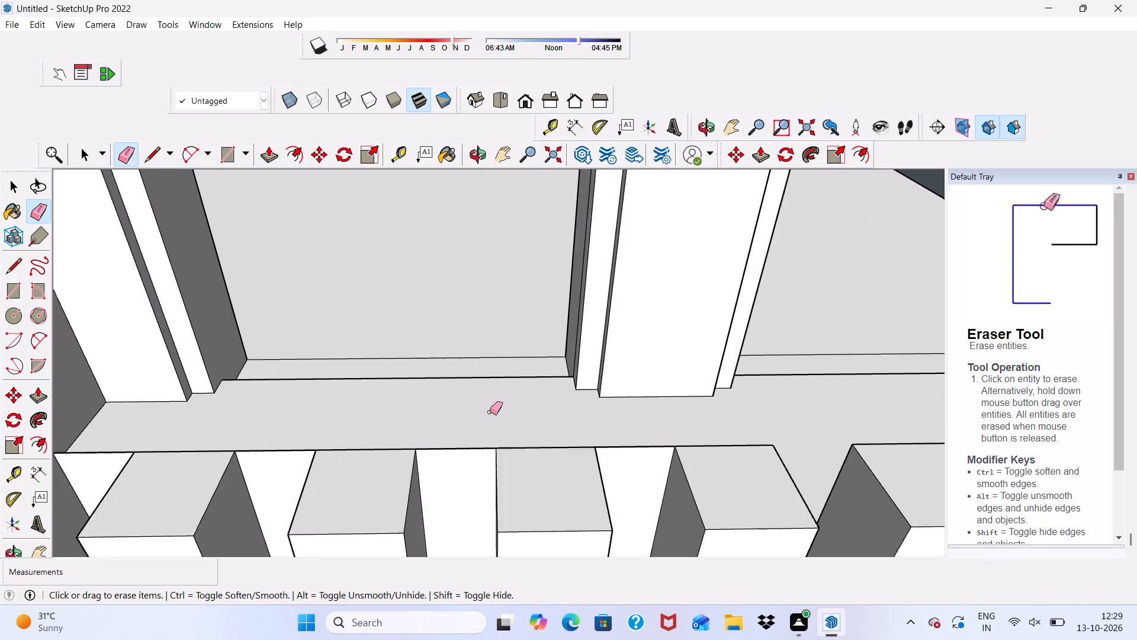
pyautogui.scroll(1, 490, 412)
pyautogui.scroll(-1, 490, 412)
pyautogui.click(644, 447)
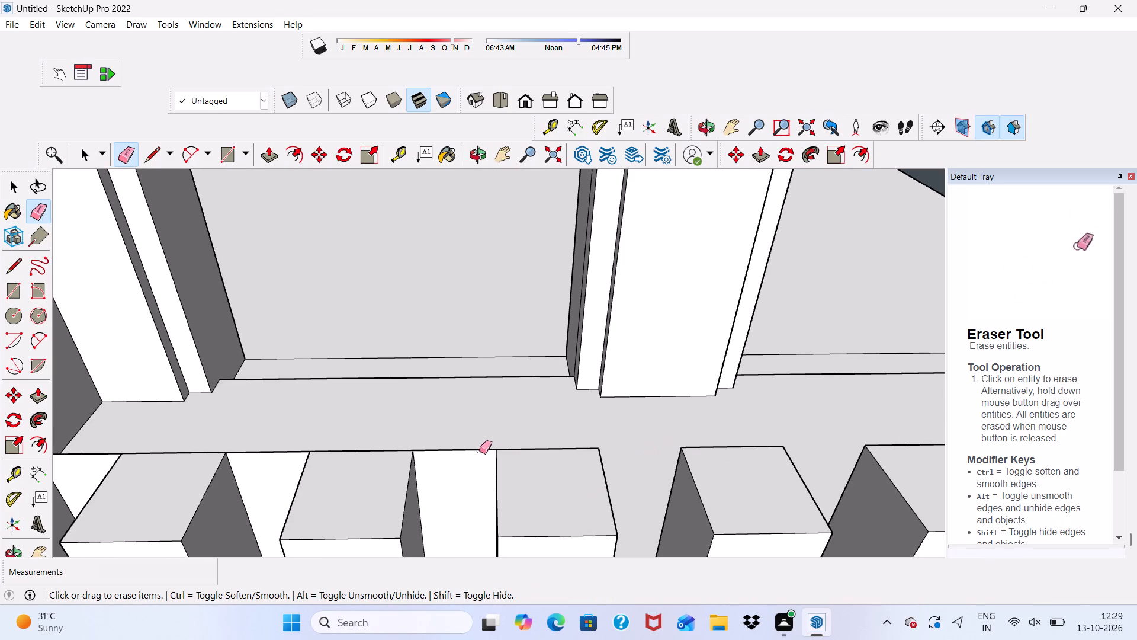
pyautogui.click(474, 450)
pyautogui.click(280, 455)
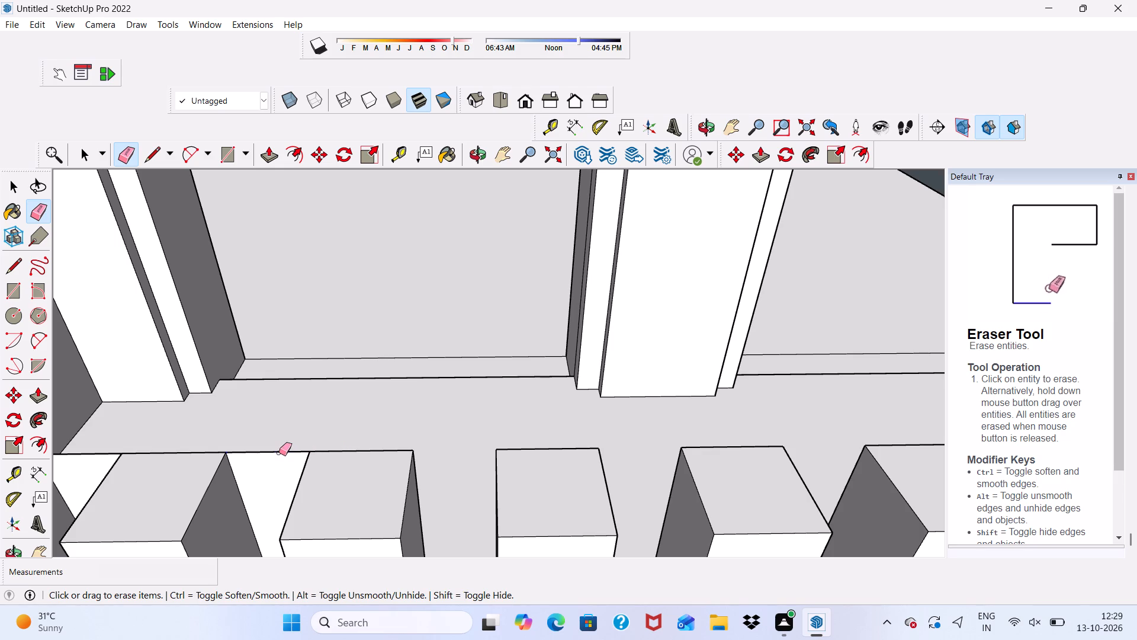
pyautogui.click(279, 453)
# Erase the next leftover top edges bridging the long-side railing's gaps, progressing toward the corner with the short side.
pyautogui.scroll(-18, 281, 450)
pyautogui.scroll(2, 553, 437)
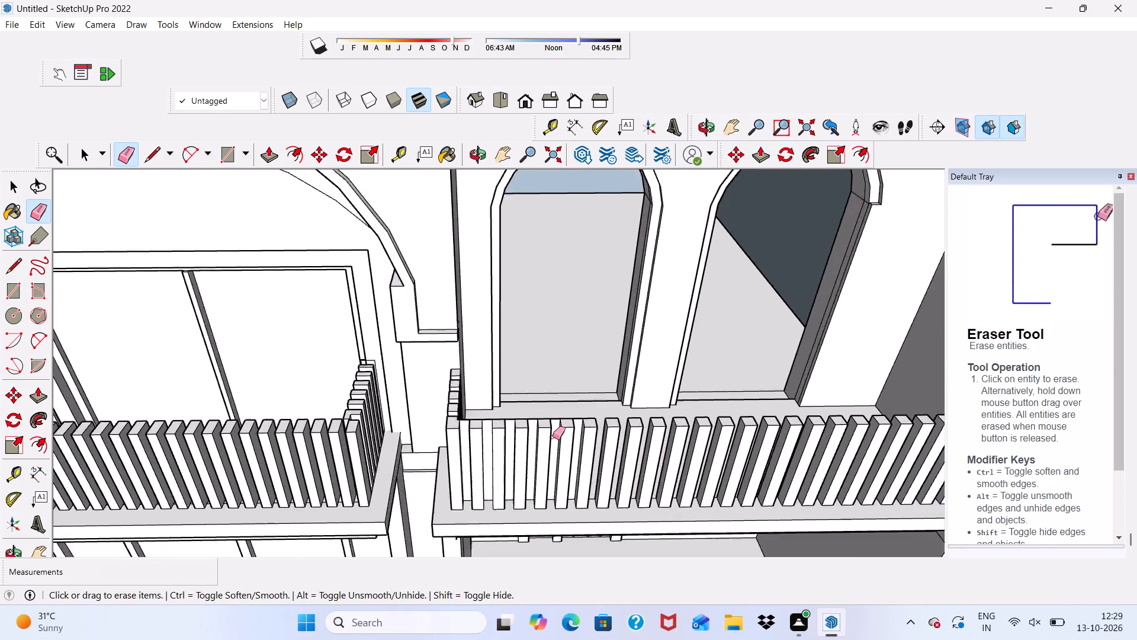
pyautogui.scroll(13, 553, 437)
pyautogui.click(614, 391)
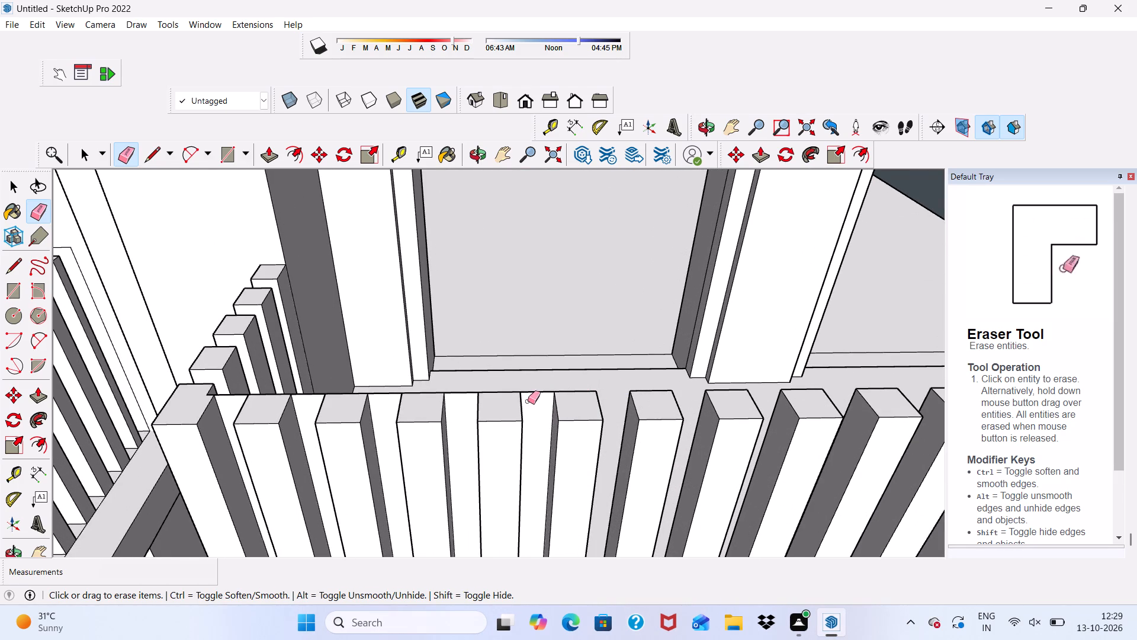
pyautogui.click(528, 392)
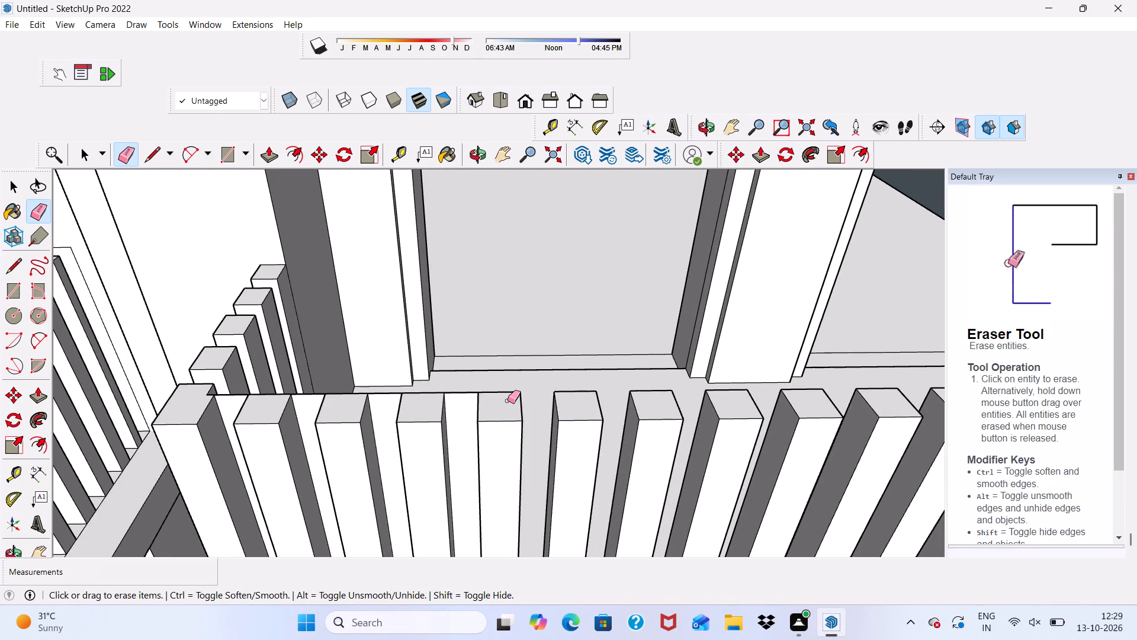
pyautogui.scroll(7, 508, 401)
pyautogui.click(445, 390)
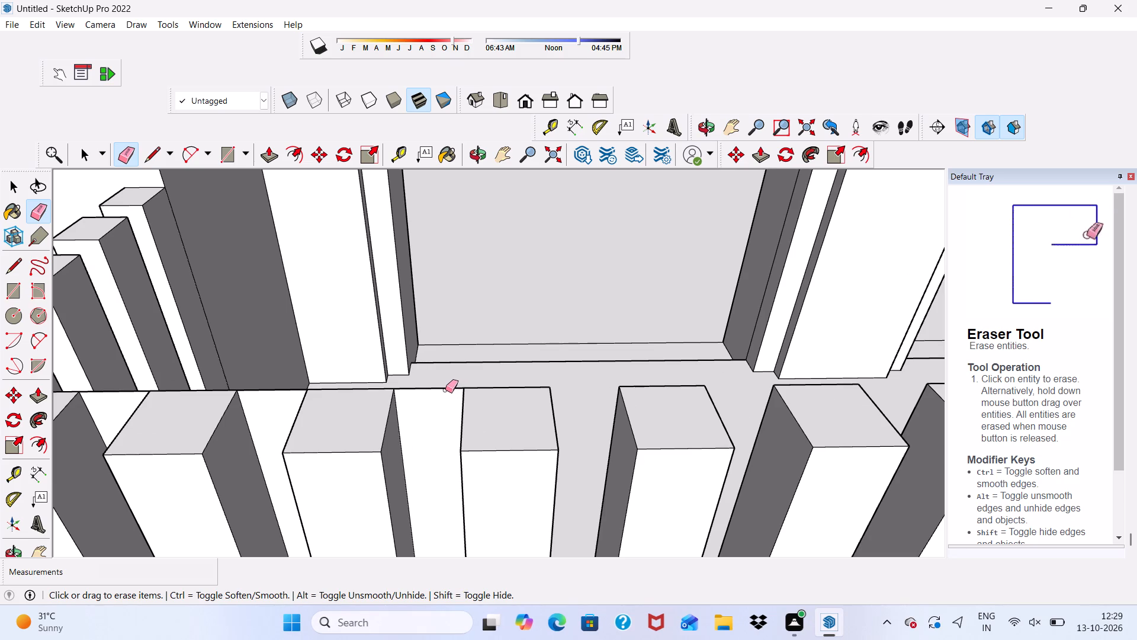
pyautogui.click(436, 389)
pyautogui.scroll(-11, 436, 389)
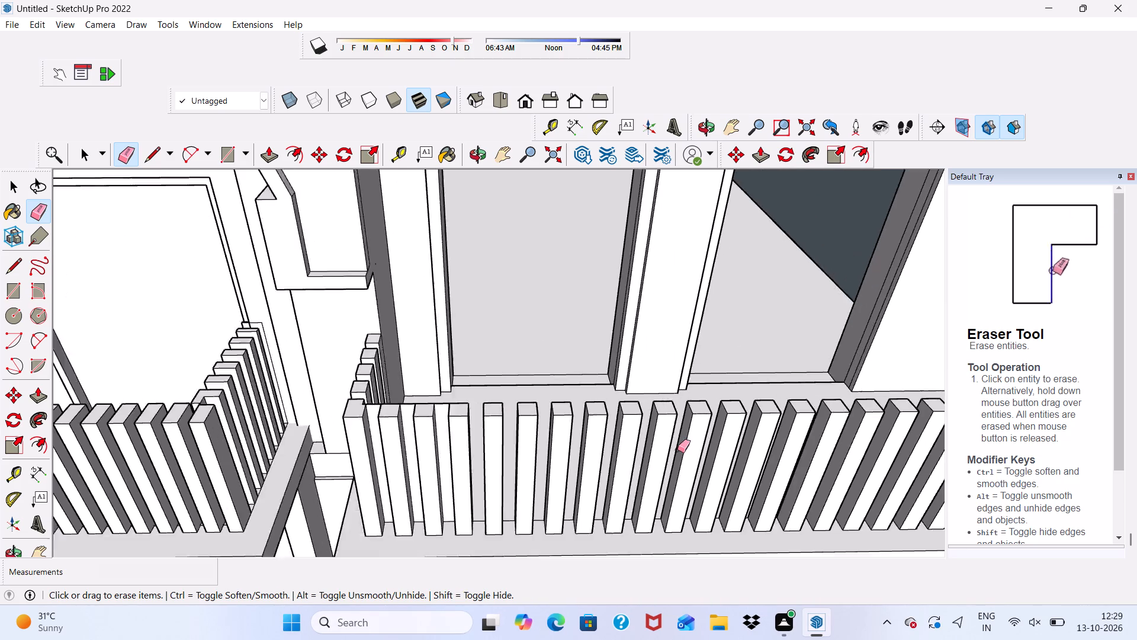
# Erase the last three leftover top edges bridging the gaps next to the corner where the long and short railings meet.
pyautogui.scroll(11, 475, 411)
pyautogui.moveTo(500, 417); pyautogui.dragTo(512, 414)
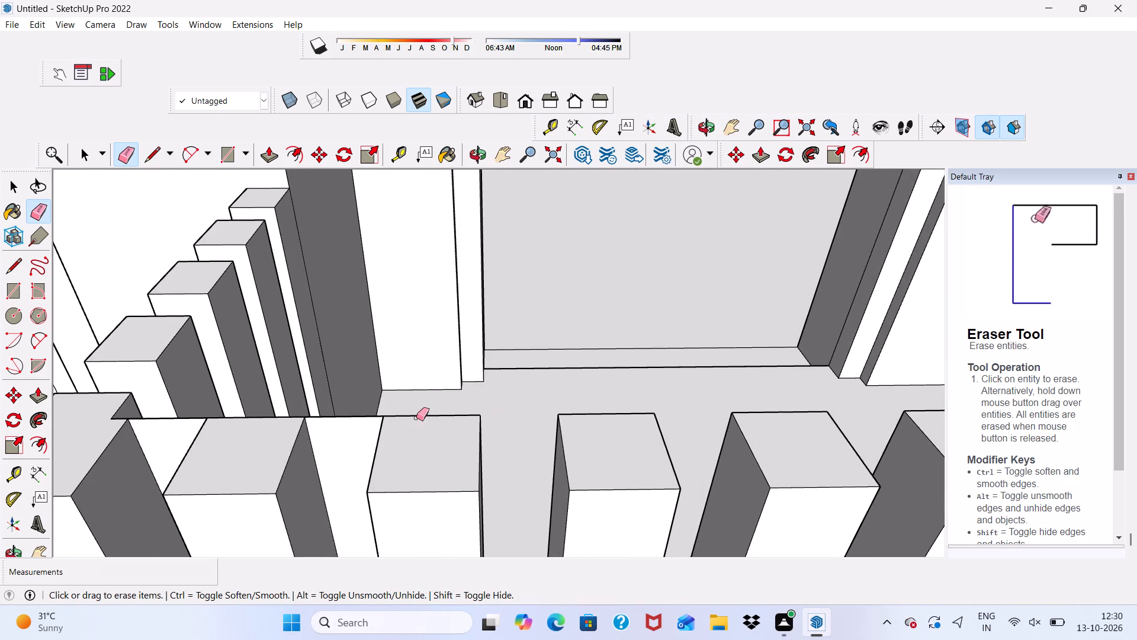
pyautogui.moveTo(336, 418); pyautogui.dragTo(351, 414)
pyautogui.moveTo(172, 424); pyautogui.dragTo(184, 419)
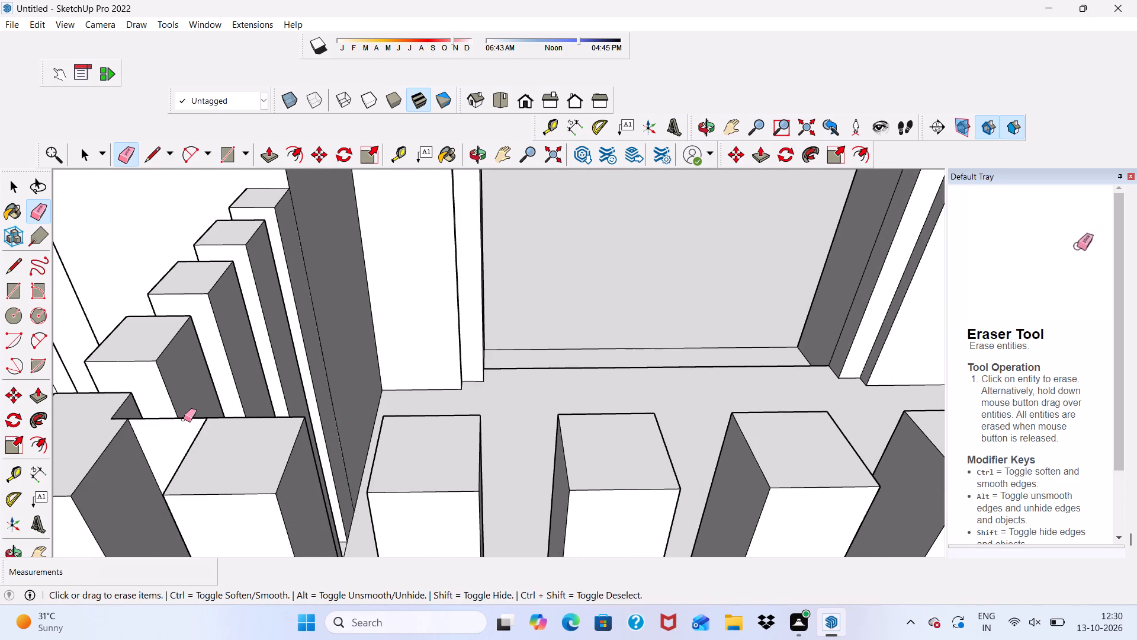
pyautogui.moveTo(184, 419); pyautogui.dragTo(185, 418)
# Inspect both slatted balcony railings and the front facade from several angles.
pyautogui.scroll(-16, 185, 418)
pyautogui.moveTo(538, 417); pyautogui.dragTo(737, 382, button='middle')
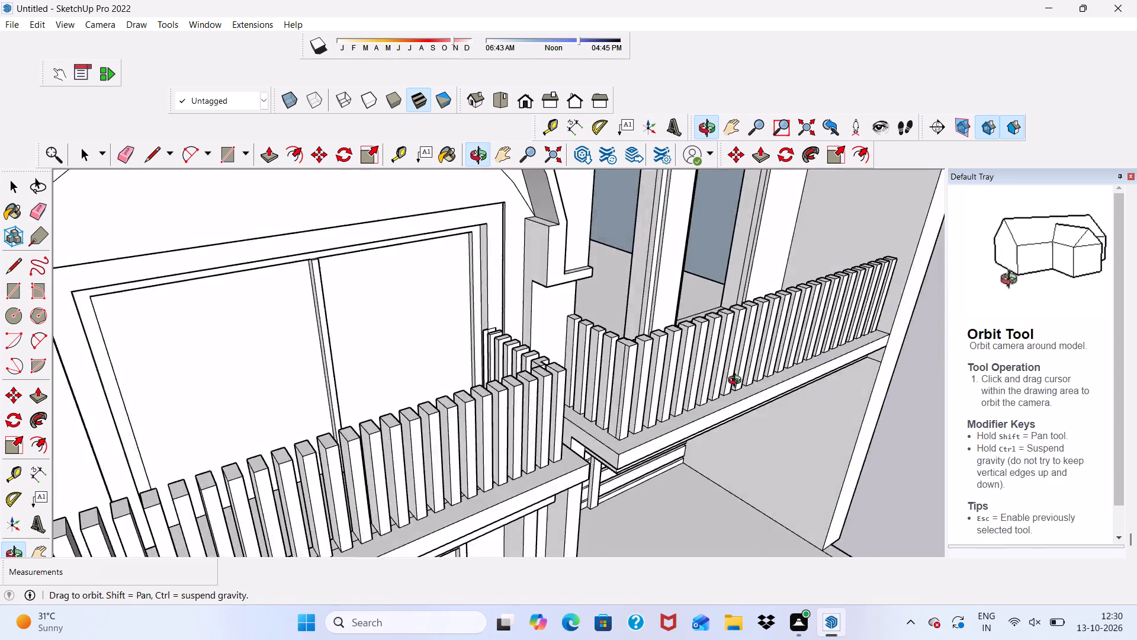
pyautogui.moveTo(737, 382); pyautogui.dragTo(816, 372, button='middle')
pyautogui.scroll(16, 618, 309)
pyautogui.scroll(-9, 763, 290)
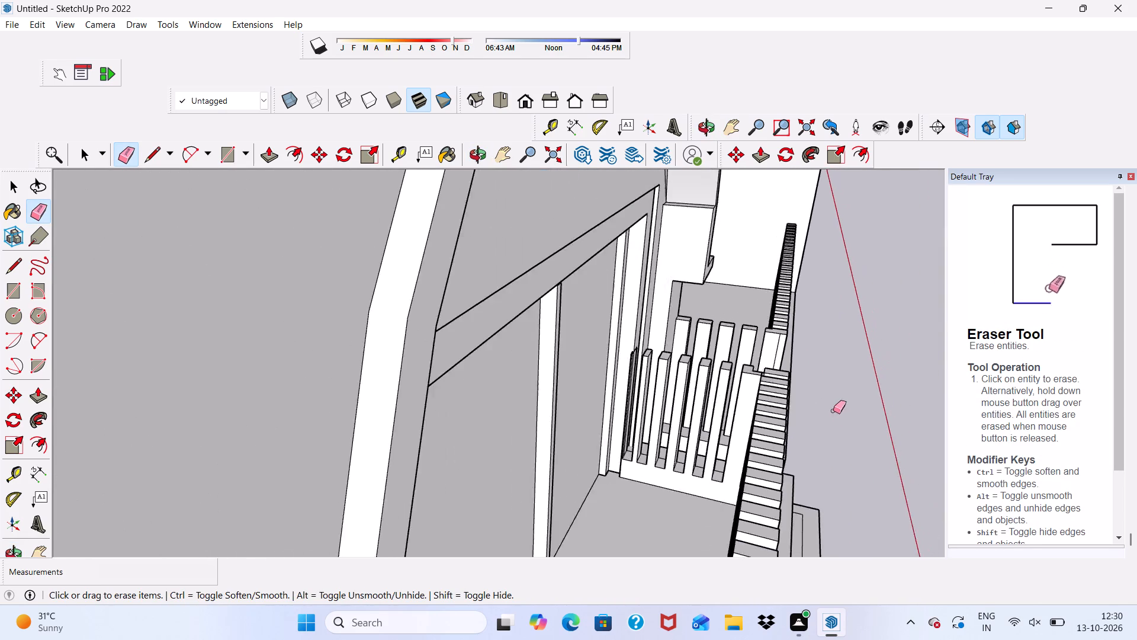
pyautogui.moveTo(836, 415); pyautogui.dragTo(489, 337, button='middle')
pyautogui.press('space')
pyautogui.scroll(-17, 625, 328)
pyautogui.moveTo(582, 381); pyautogui.dragTo(627, 421, button='middle')
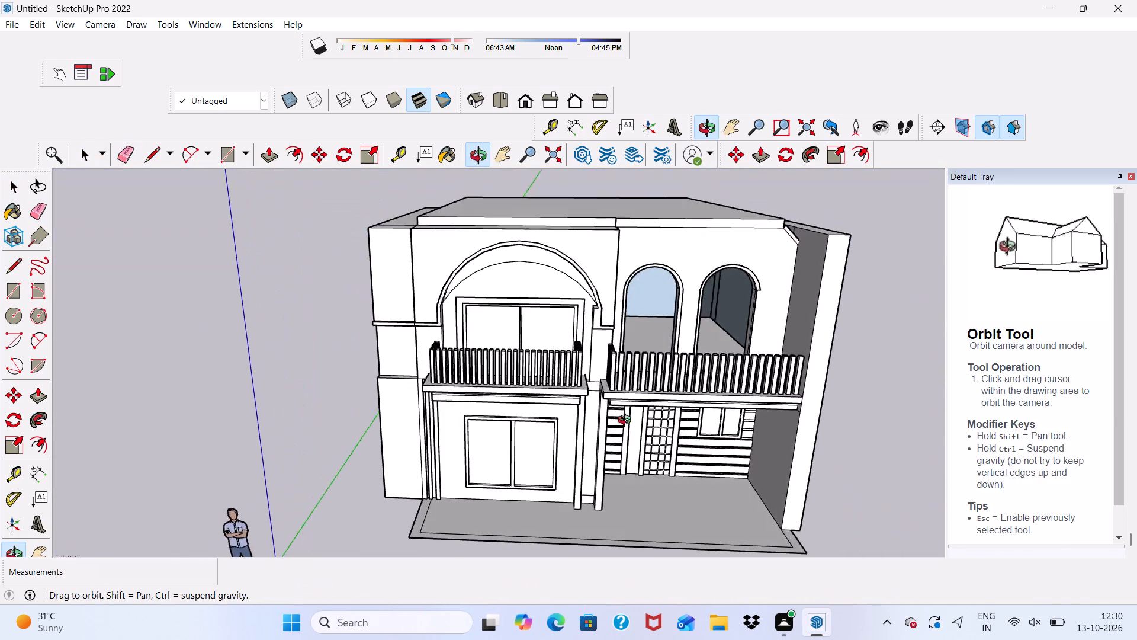
pyautogui.moveTo(627, 421); pyautogui.dragTo(655, 322, button='middle')
pyautogui.scroll(4, 658, 328)
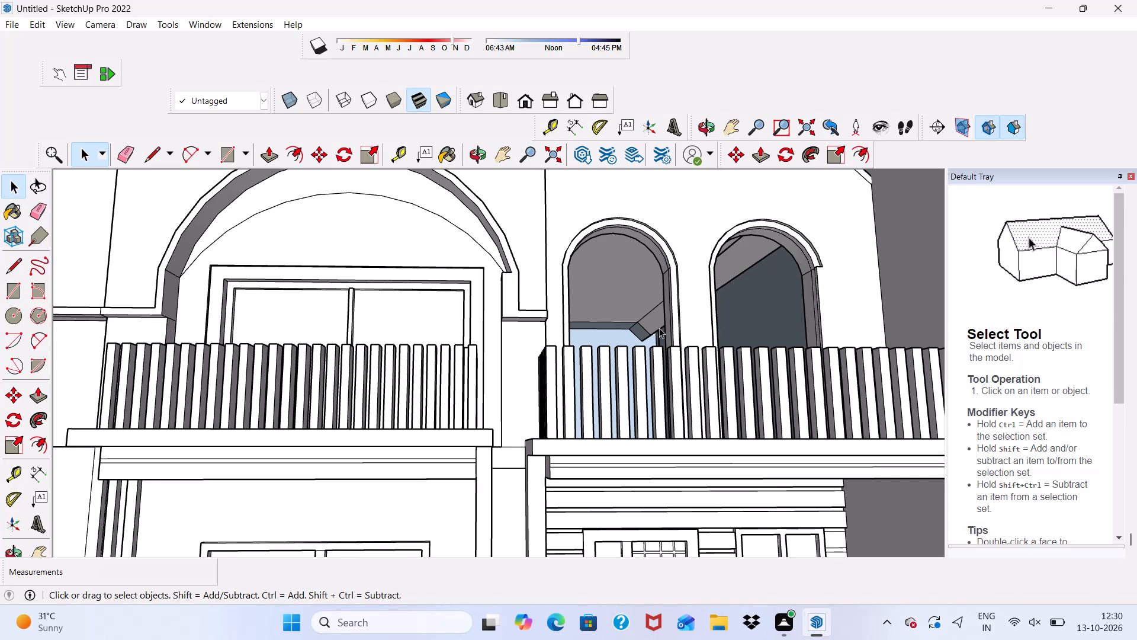
pyautogui.scroll(-4, 701, 320)
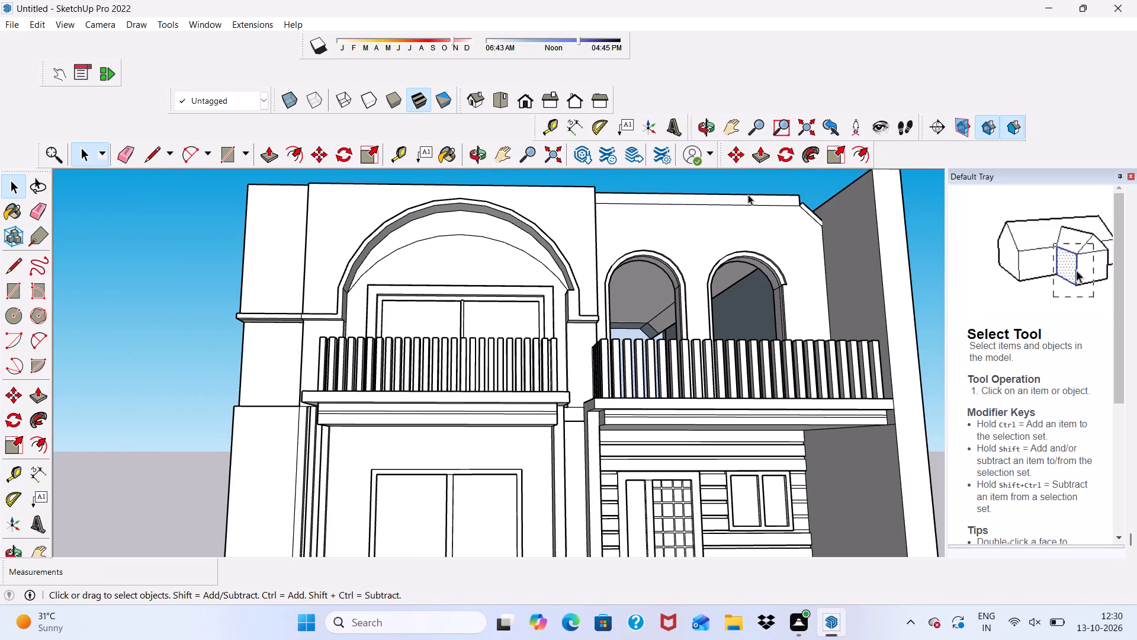
pyautogui.moveTo(747, 194); pyautogui.dragTo(754, 251, button='middle')
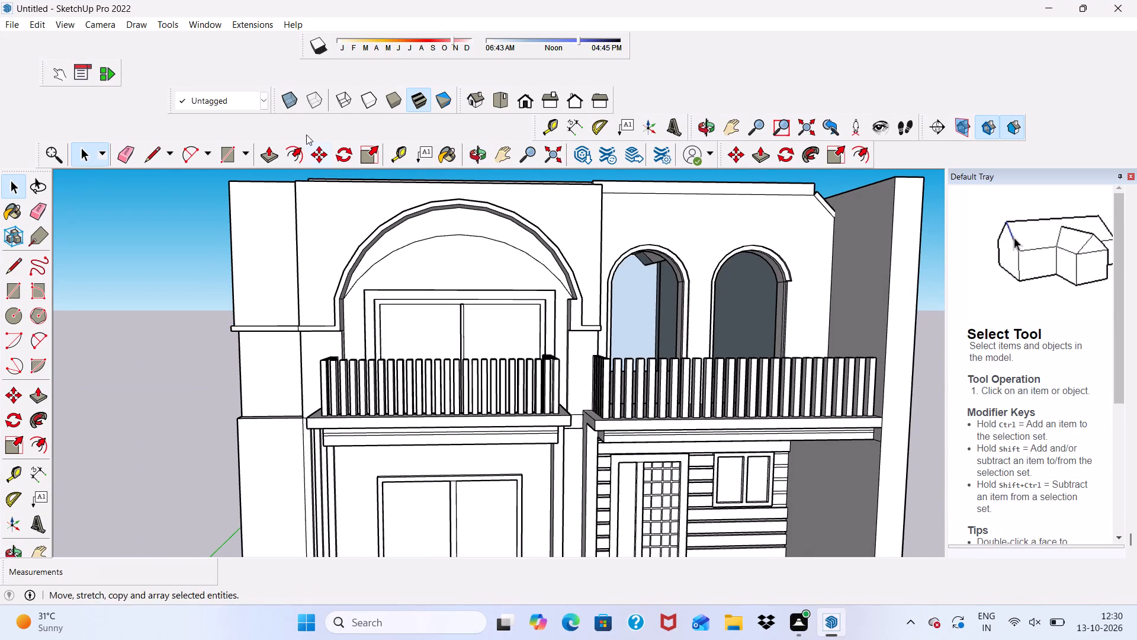
# Draw a rectangle about 12' 6 1/8" by 1' 9" on the wall above the two arched openings, directly below the roof edge.
pyautogui.click(230, 146)
pyautogui.scroll(-1, 824, 180)
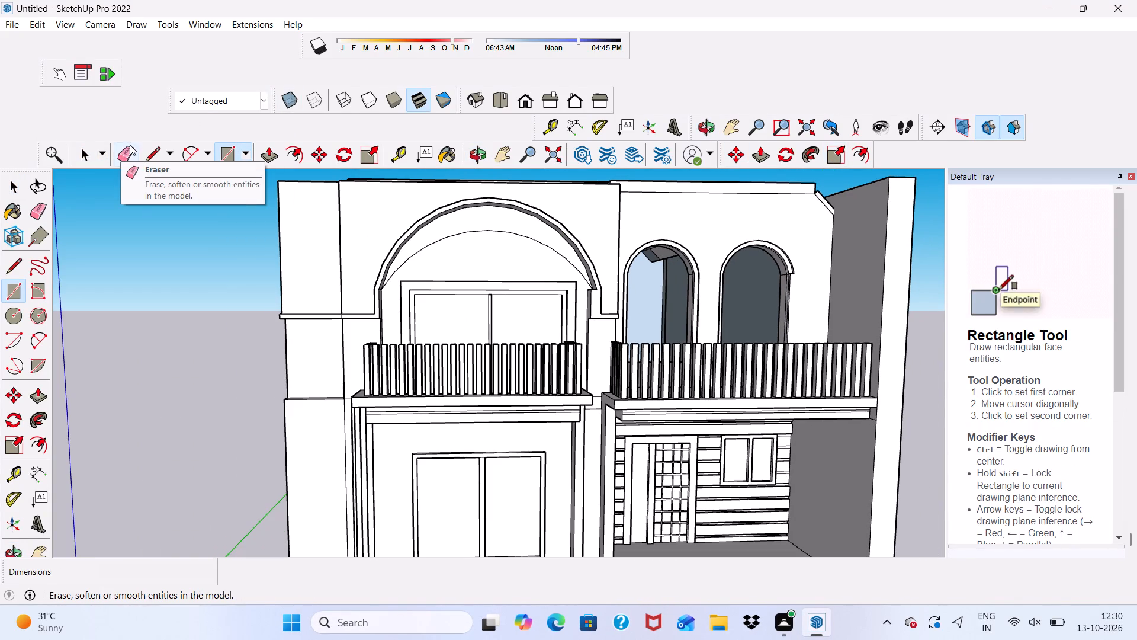
pyautogui.moveTo(130, 145); pyautogui.dragTo(136, 194, button='middle')
pyautogui.scroll(9, 708, 199)
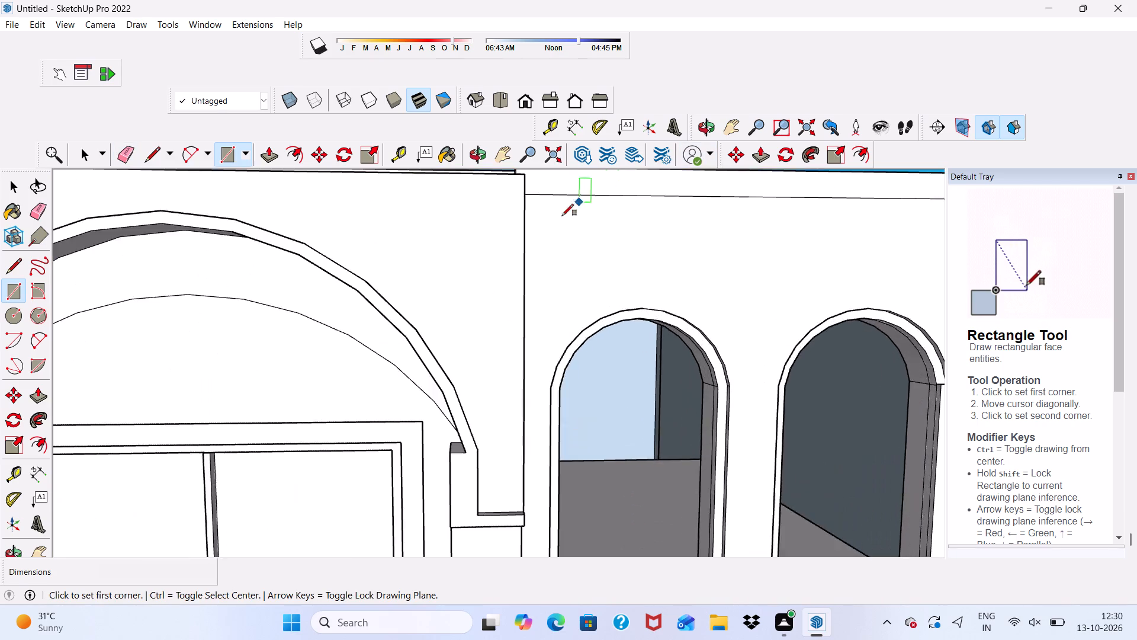
pyautogui.scroll(3, 562, 216)
pyautogui.scroll(-1, 529, 187)
pyautogui.moveTo(529, 193); pyautogui.dragTo(455, 222, button='middle')
pyautogui.scroll(1, 510, 188)
pyautogui.click(510, 186)
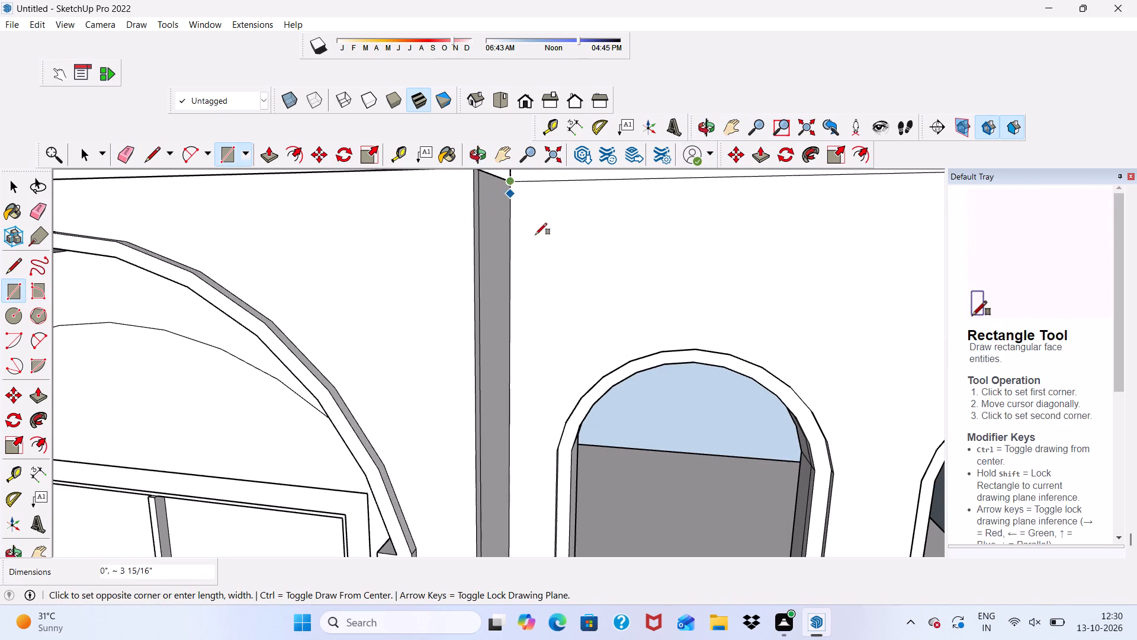
pyautogui.scroll(-12, 591, 305)
pyautogui.scroll(3, 804, 271)
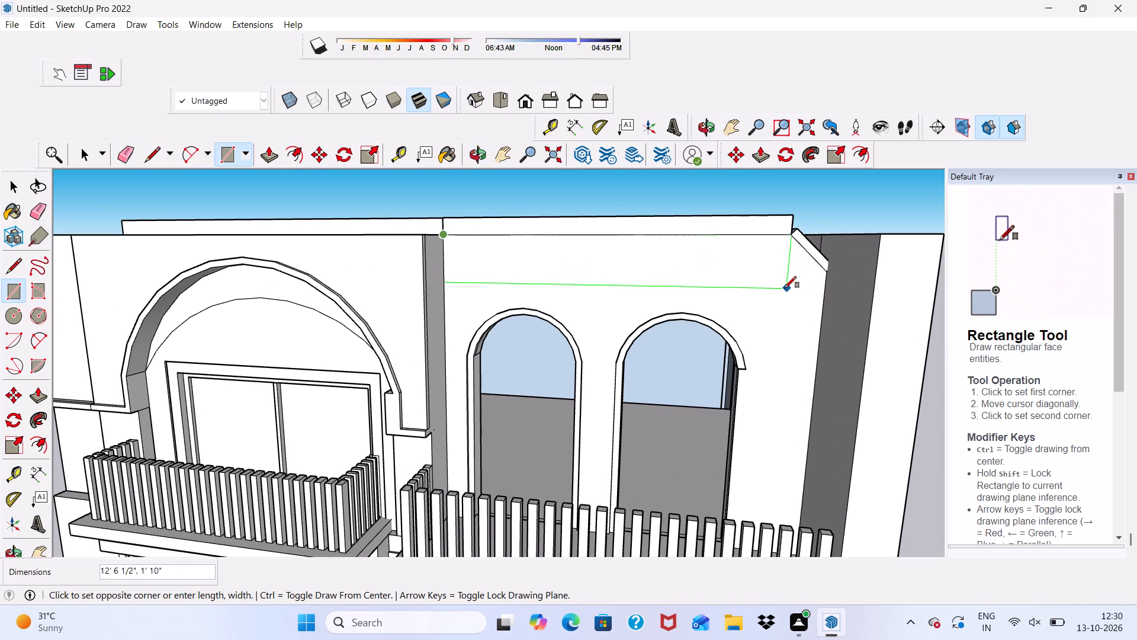
pyautogui.scroll(7, 783, 287)
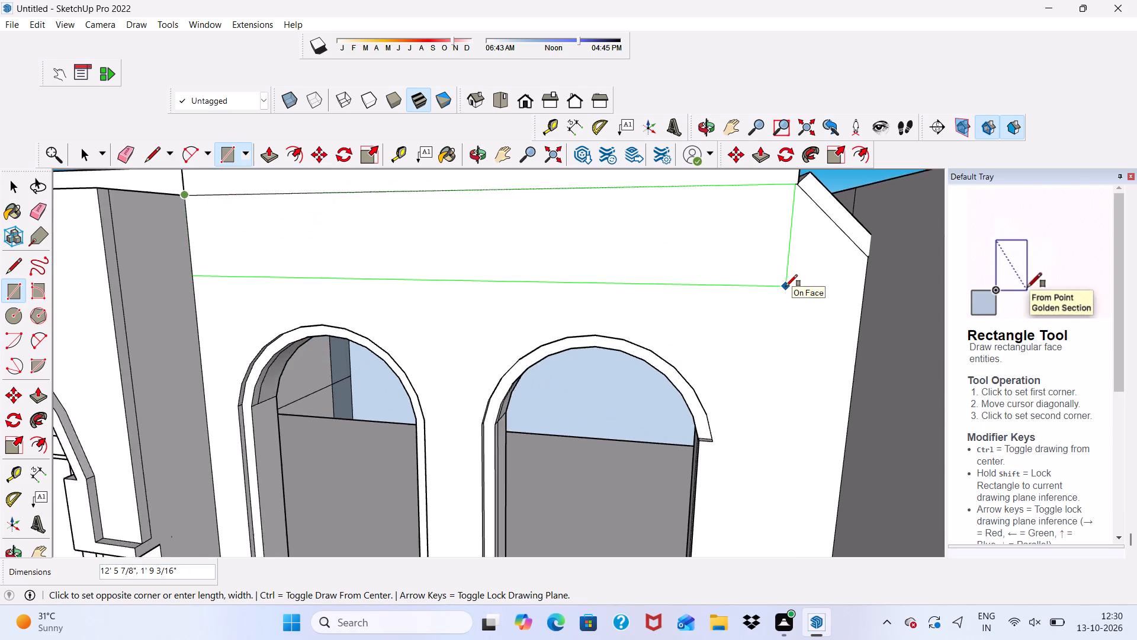
pyautogui.scroll(-1, 786, 286)
pyautogui.click(787, 286)
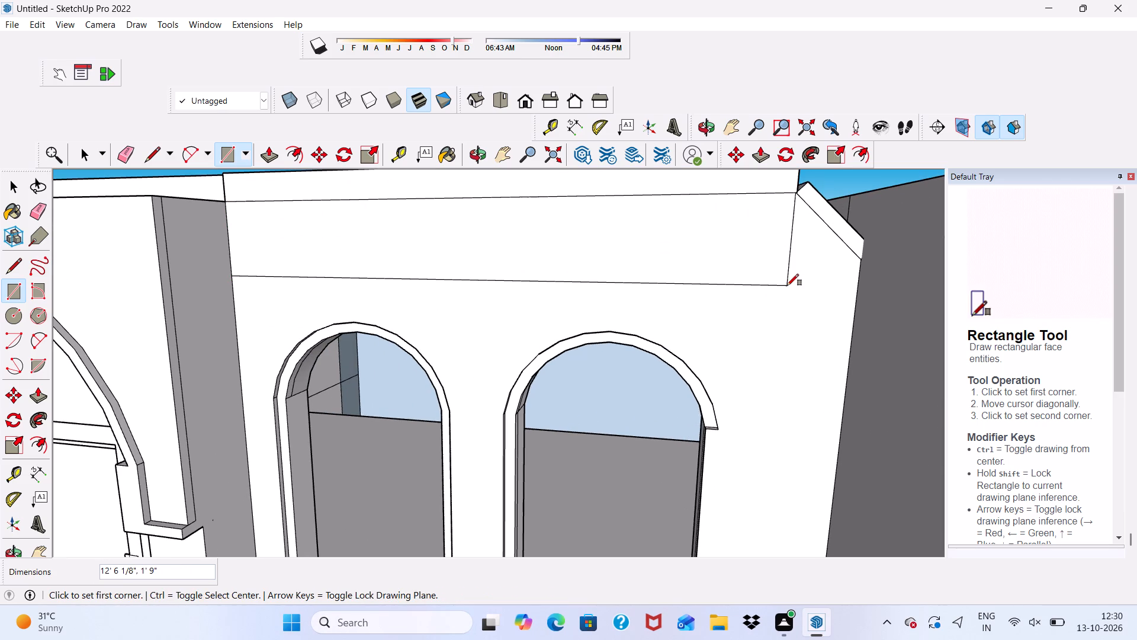
# Push/Pull the new rectangle above the arched openings outward by 6" to form a projecting band.
pyautogui.click(274, 156)
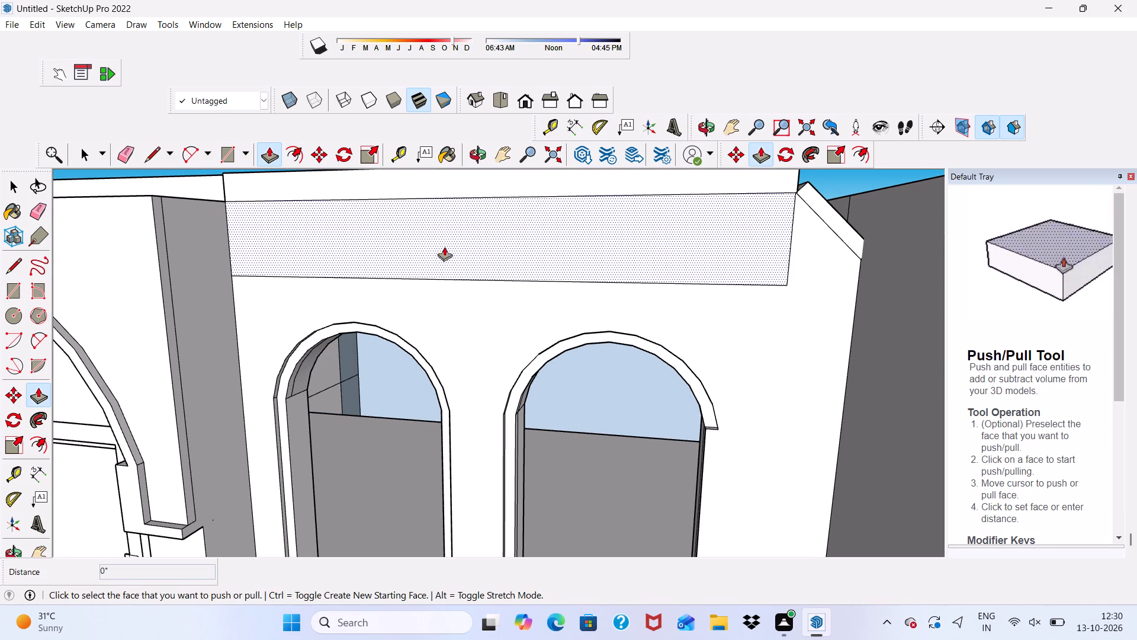
pyautogui.click(444, 245)
pyautogui.write('6"')
pyautogui.press('Return')
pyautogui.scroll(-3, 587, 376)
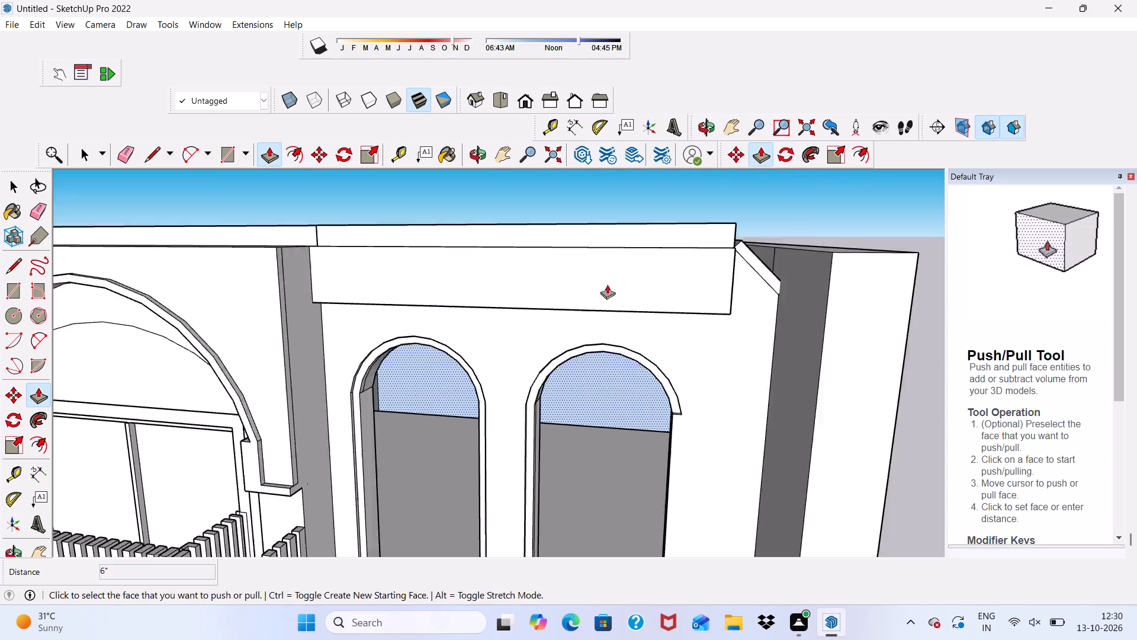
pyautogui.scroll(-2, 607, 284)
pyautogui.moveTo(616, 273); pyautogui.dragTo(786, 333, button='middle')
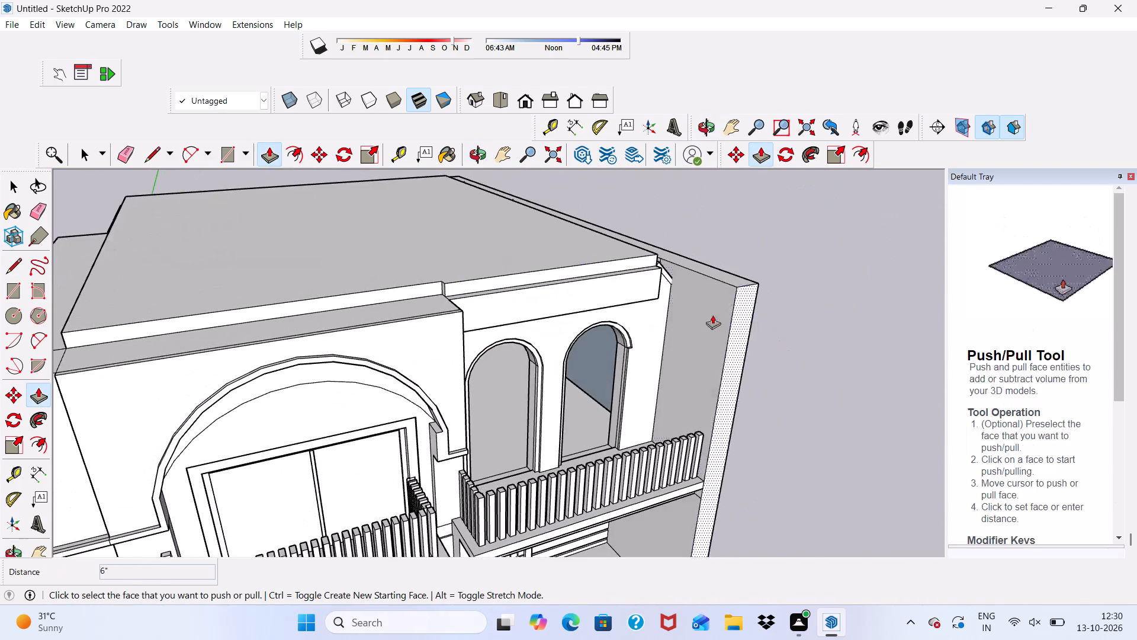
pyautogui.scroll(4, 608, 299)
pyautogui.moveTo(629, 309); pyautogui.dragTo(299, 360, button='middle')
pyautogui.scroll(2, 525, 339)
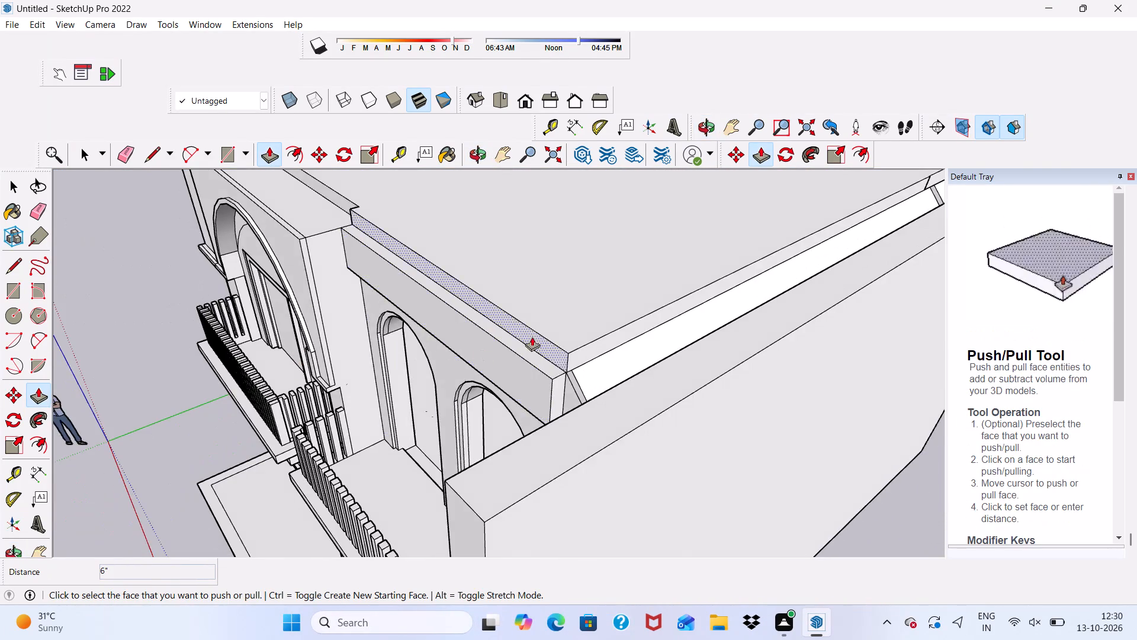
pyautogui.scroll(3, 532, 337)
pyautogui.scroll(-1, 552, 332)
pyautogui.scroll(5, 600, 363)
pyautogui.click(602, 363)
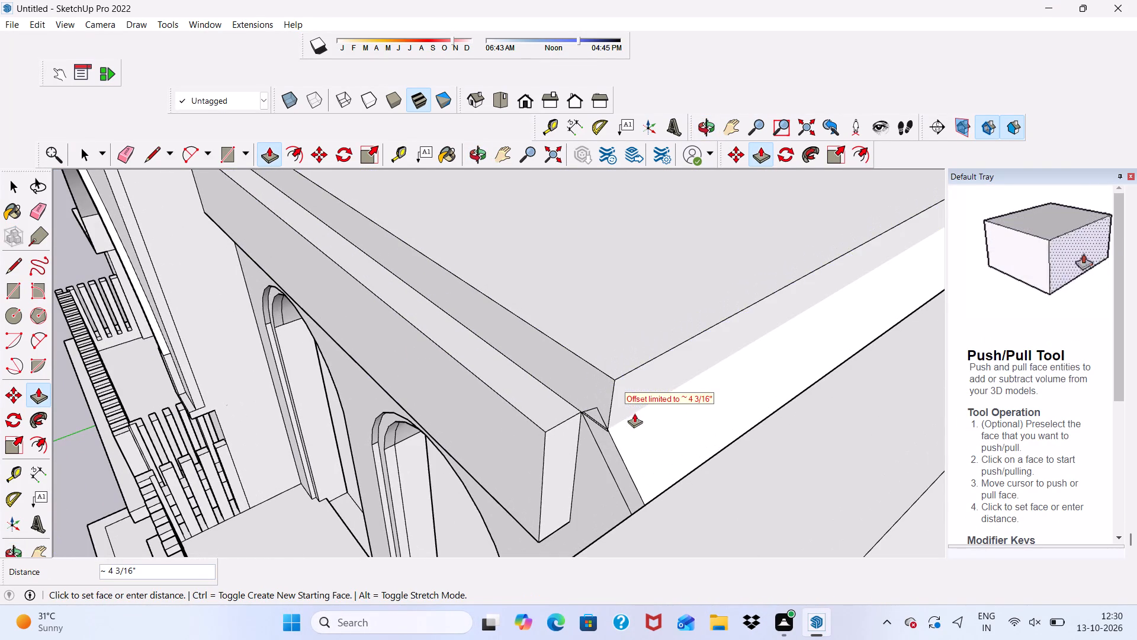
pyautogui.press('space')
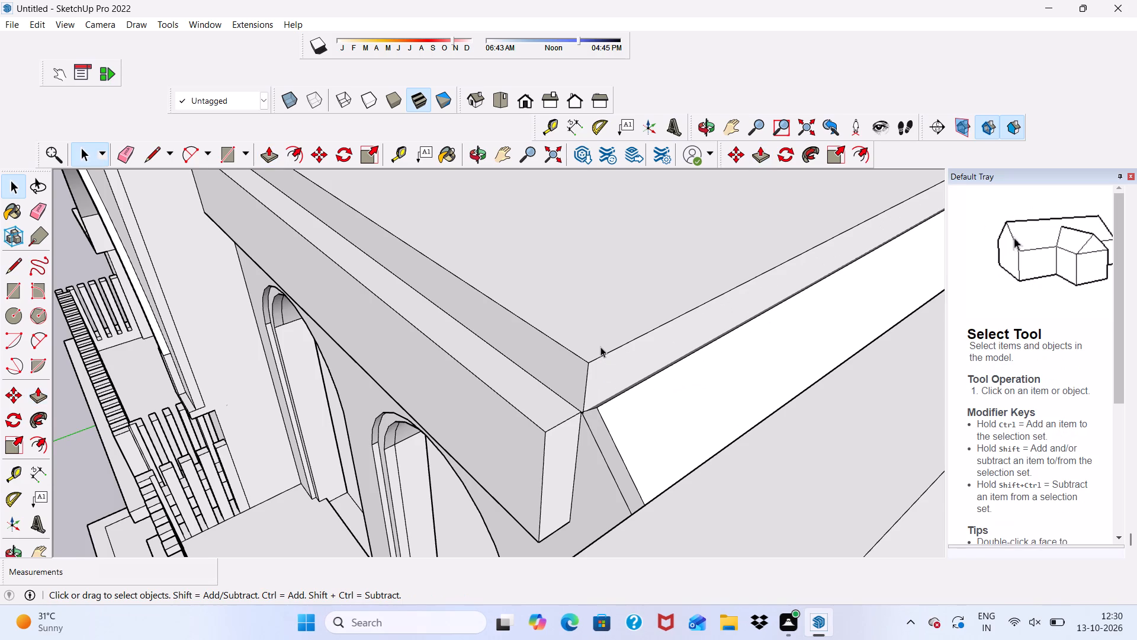
# Examine the corner where the projecting band meets the roof edge and the sloped strip beside the side wall.
pyautogui.scroll(-4, 601, 350)
pyautogui.moveTo(618, 361); pyautogui.dragTo(727, 448, button='middle')
pyautogui.scroll(13, 726, 448)
pyautogui.scroll(-5, 770, 412)
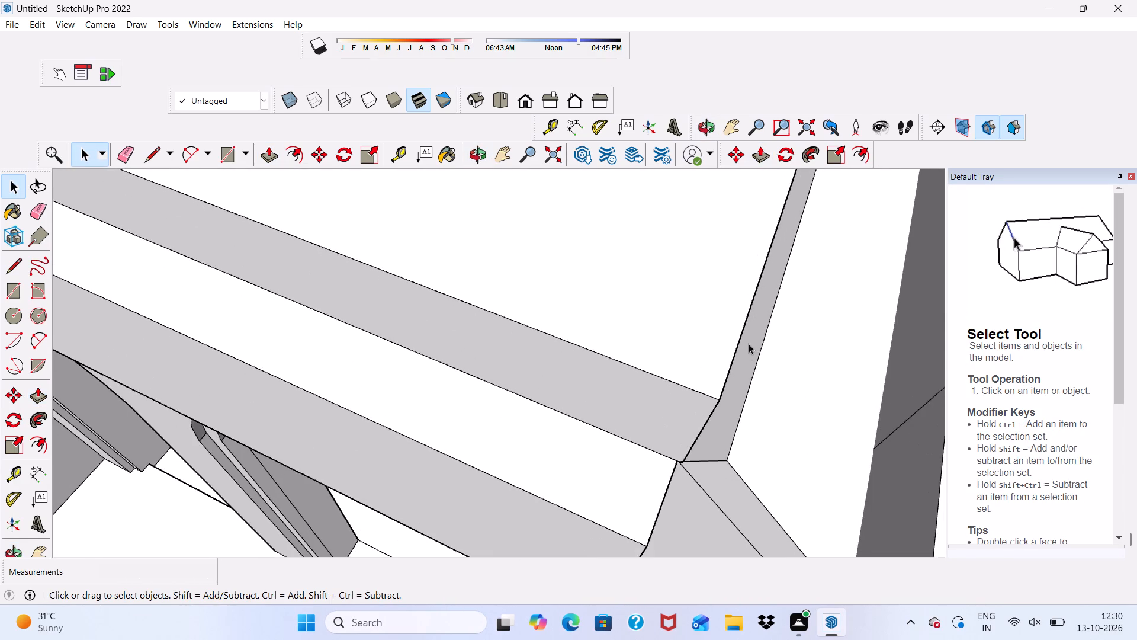
pyautogui.scroll(-3, 749, 344)
pyautogui.moveTo(765, 369); pyautogui.dragTo(825, 267, button='middle')
pyautogui.scroll(-8, 875, 285)
pyautogui.moveTo(753, 289); pyautogui.dragTo(812, 215, button='middle')
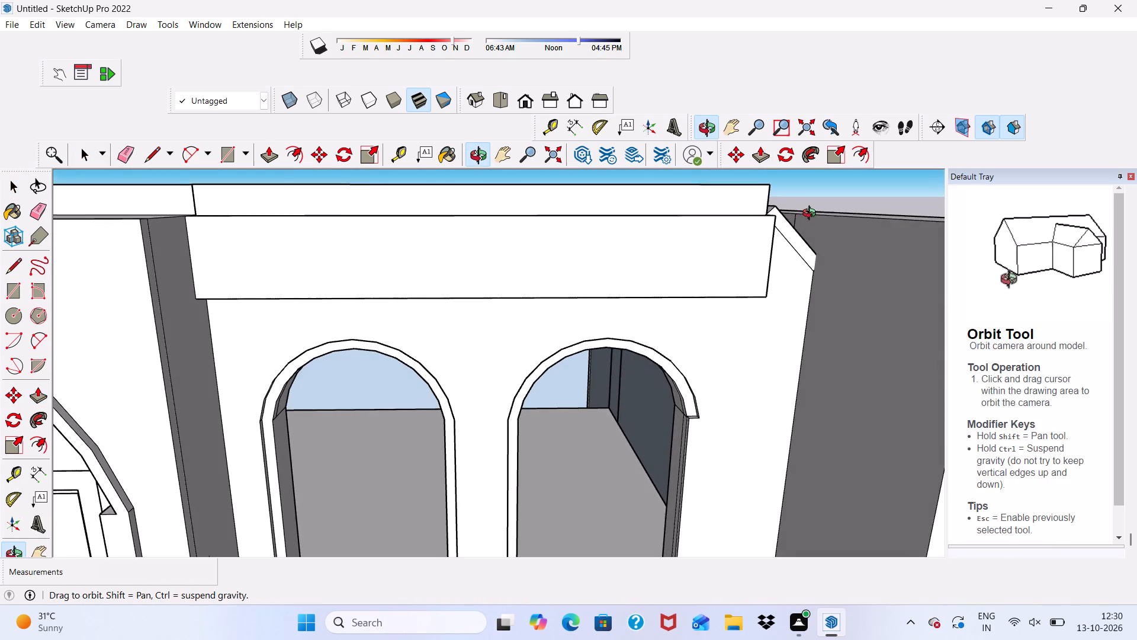
pyautogui.moveTo(812, 215); pyautogui.dragTo(812, 217, button='middle')
pyautogui.scroll(-4, 515, 289)
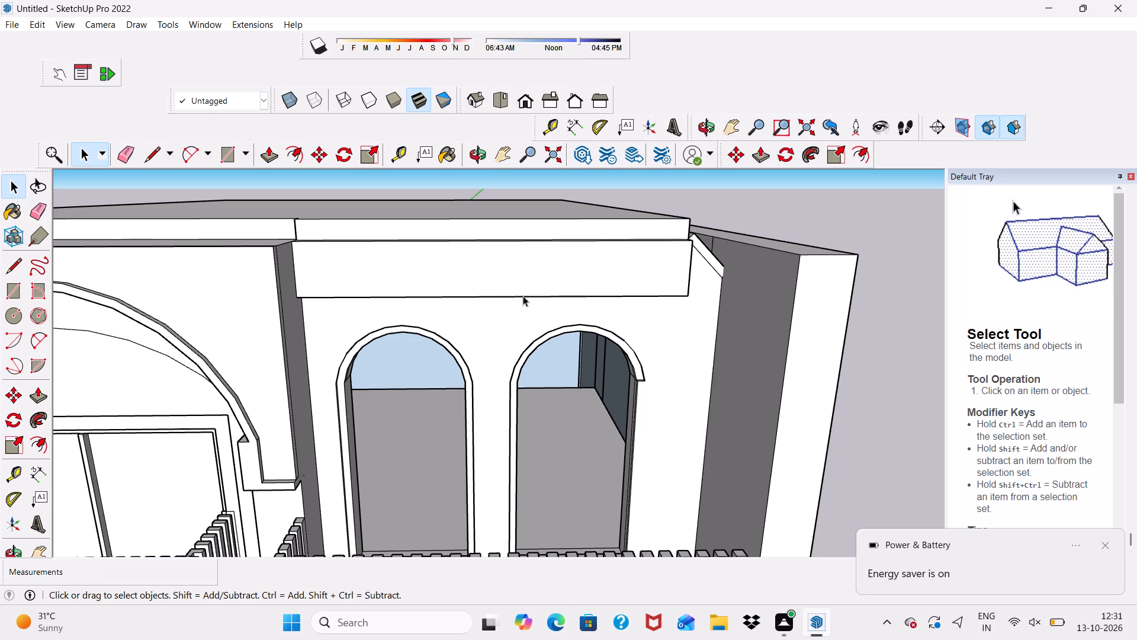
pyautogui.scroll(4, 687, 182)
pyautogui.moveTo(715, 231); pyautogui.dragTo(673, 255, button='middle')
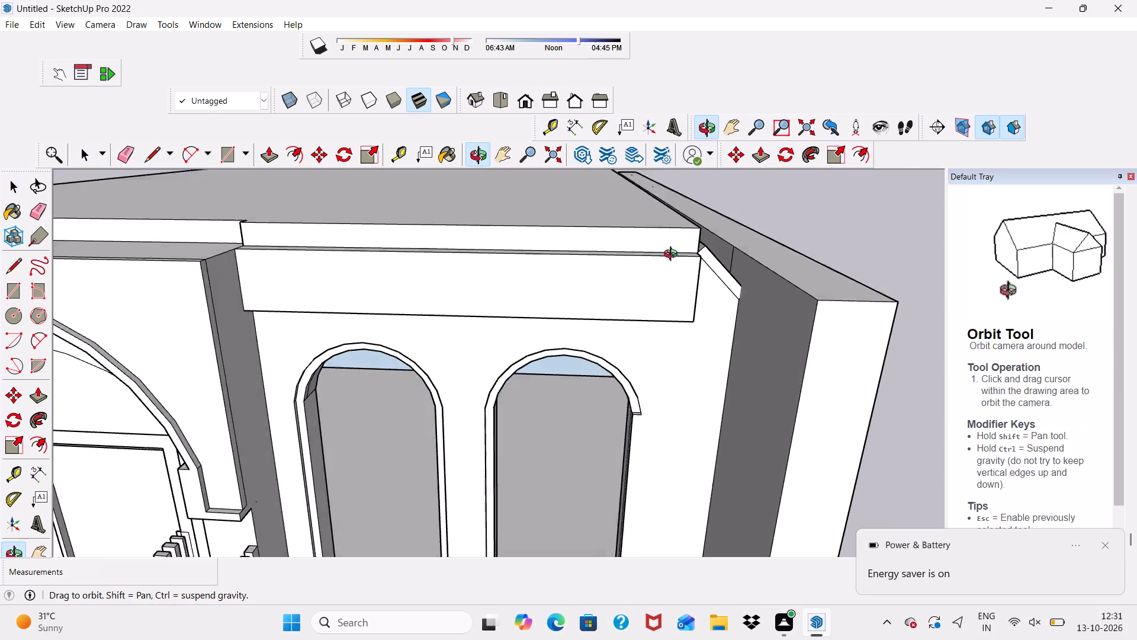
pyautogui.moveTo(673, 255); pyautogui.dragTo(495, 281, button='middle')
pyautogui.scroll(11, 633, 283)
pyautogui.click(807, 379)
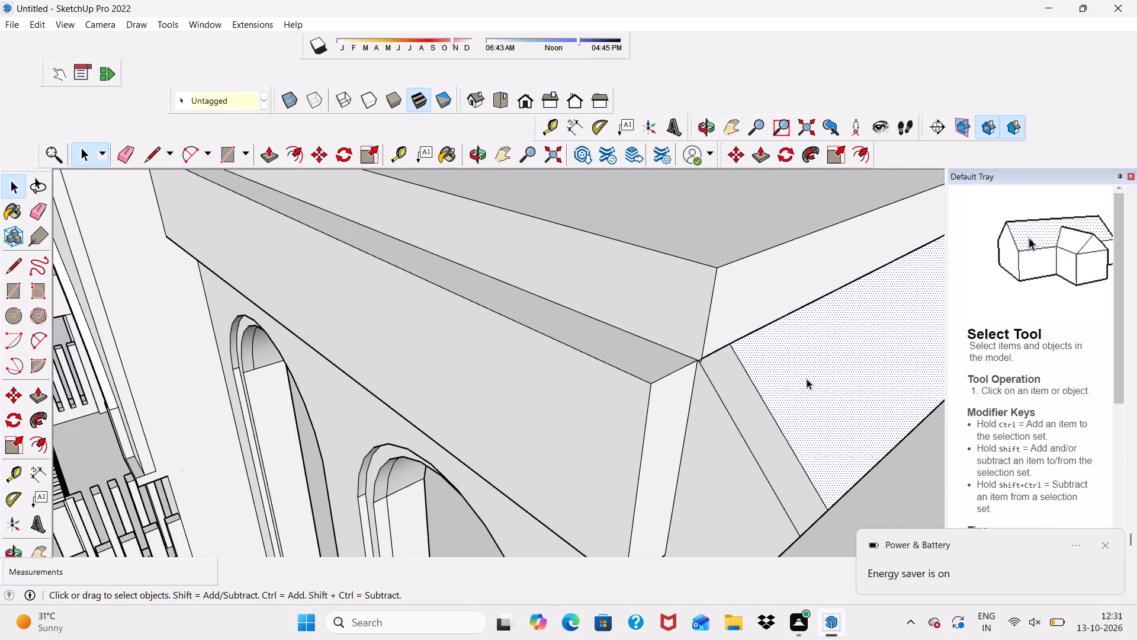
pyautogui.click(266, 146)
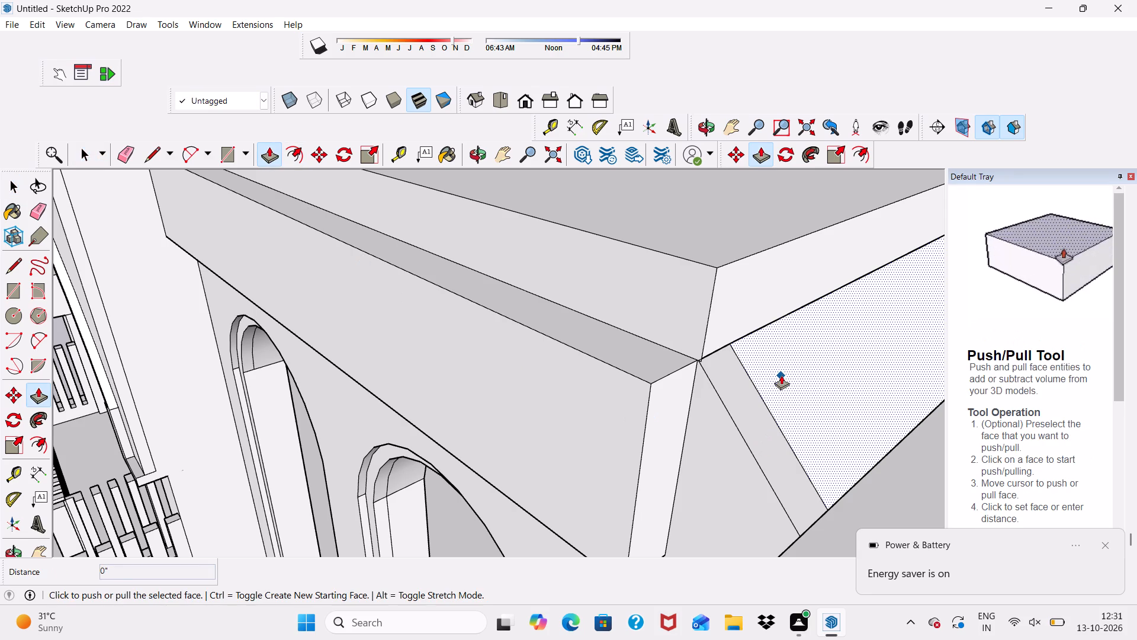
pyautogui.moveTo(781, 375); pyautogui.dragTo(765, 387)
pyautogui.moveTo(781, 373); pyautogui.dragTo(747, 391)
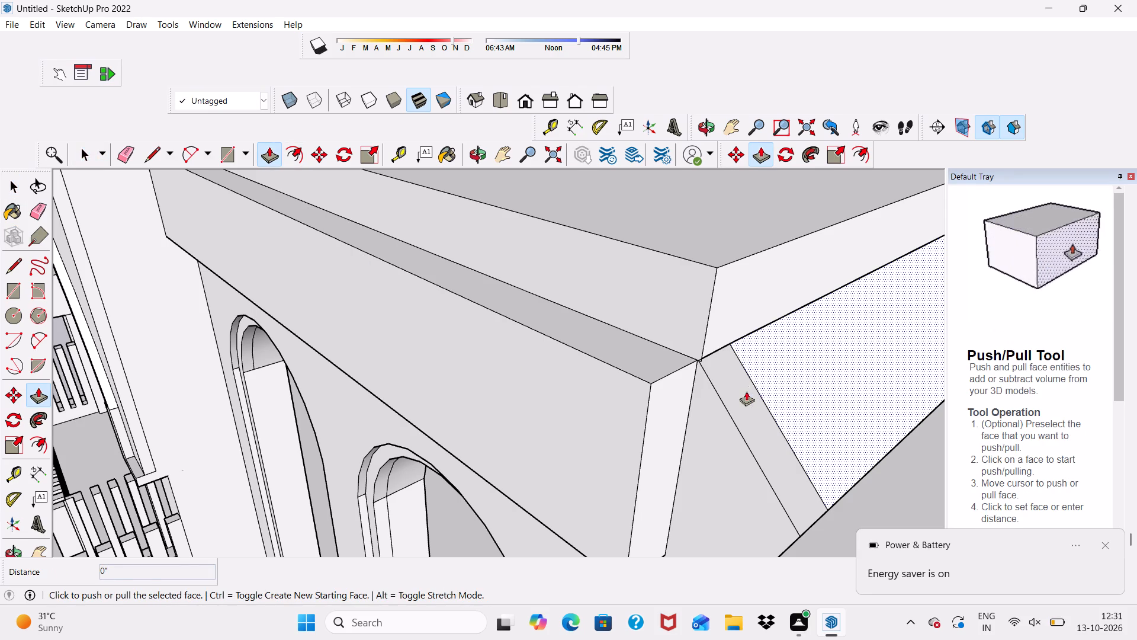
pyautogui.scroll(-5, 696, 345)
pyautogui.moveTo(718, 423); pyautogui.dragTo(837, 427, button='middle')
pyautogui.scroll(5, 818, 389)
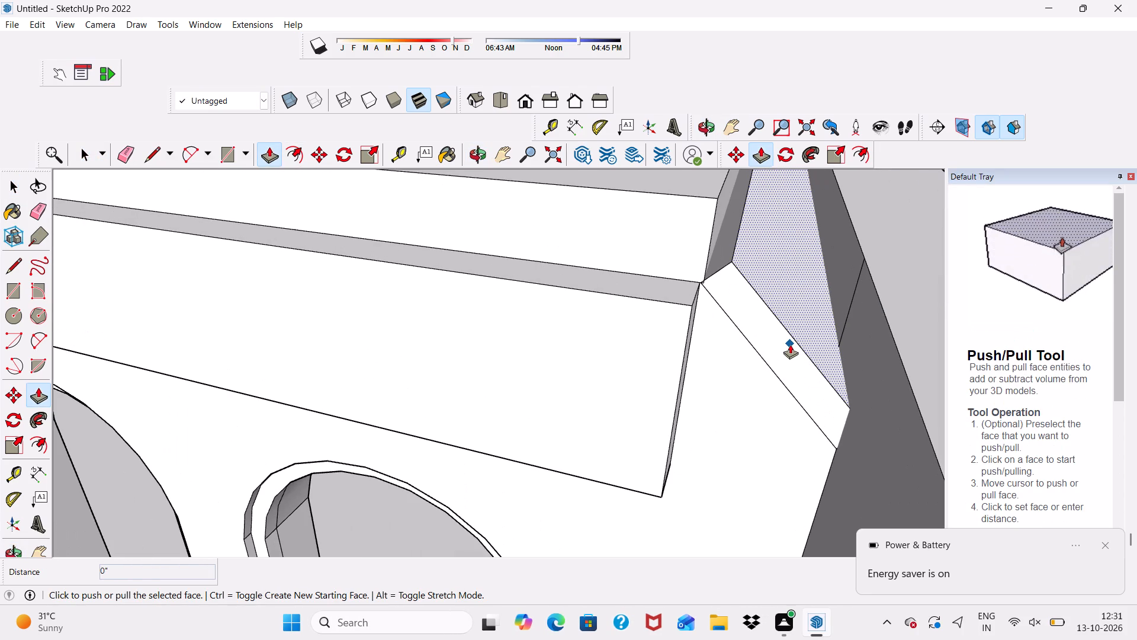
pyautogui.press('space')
# Push/Pull the narrow sloped strip beside the band's outer end back along the side wall by about 10' 6 7/8".
pyautogui.click(776, 333)
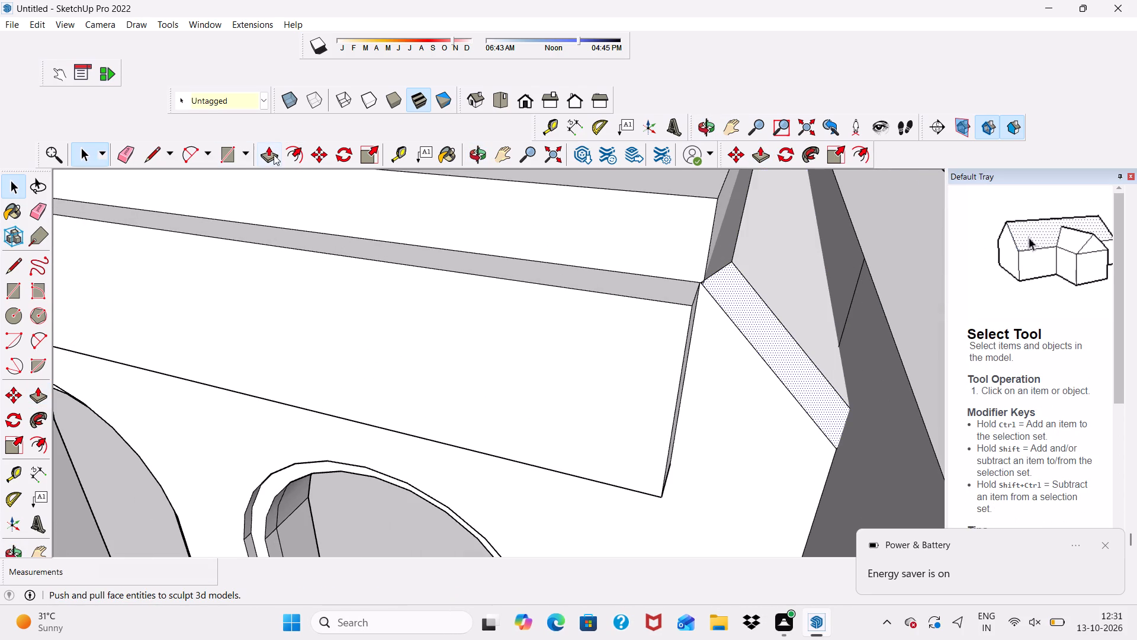
pyautogui.moveTo(269, 151); pyautogui.dragTo(276, 159)
pyautogui.moveTo(779, 322); pyautogui.dragTo(802, 153)
pyautogui.scroll(4, 767, 325)
pyautogui.moveTo(767, 331); pyautogui.dragTo(814, 113)
pyautogui.scroll(-9, 779, 329)
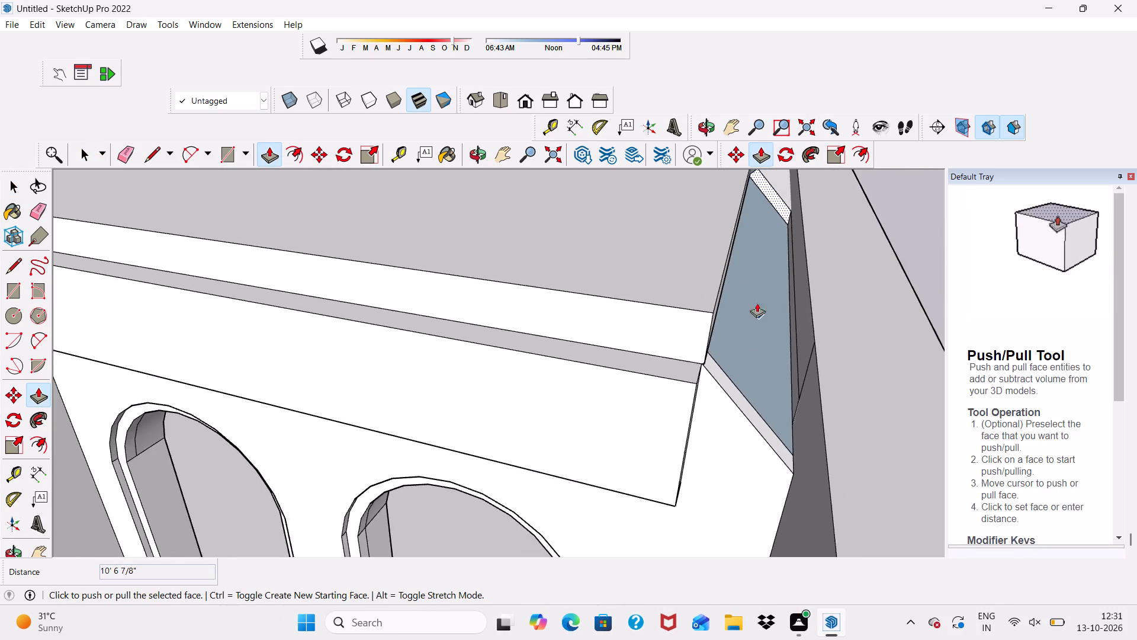
# Push the sloped strip further back along the side wall by about 9' 7 1/16", plus another 9".
pyautogui.scroll(-6, 755, 305)
pyautogui.moveTo(773, 364); pyautogui.dragTo(722, 431, button='middle')
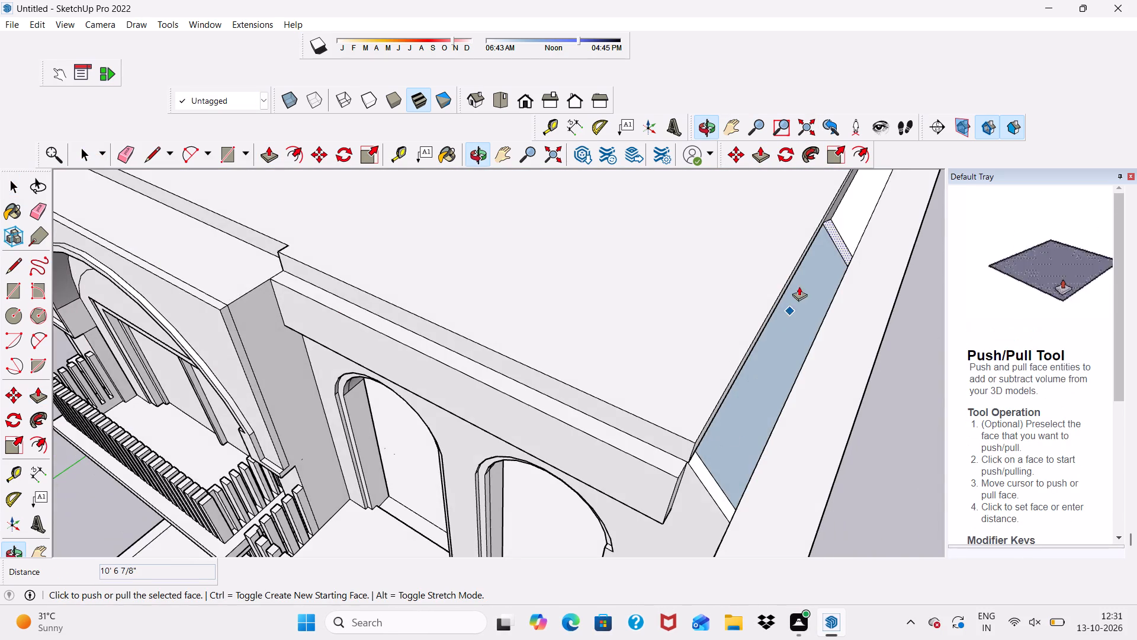
pyautogui.scroll(9, 814, 255)
pyautogui.scroll(-14, 842, 236)
pyautogui.scroll(-6, 762, 284)
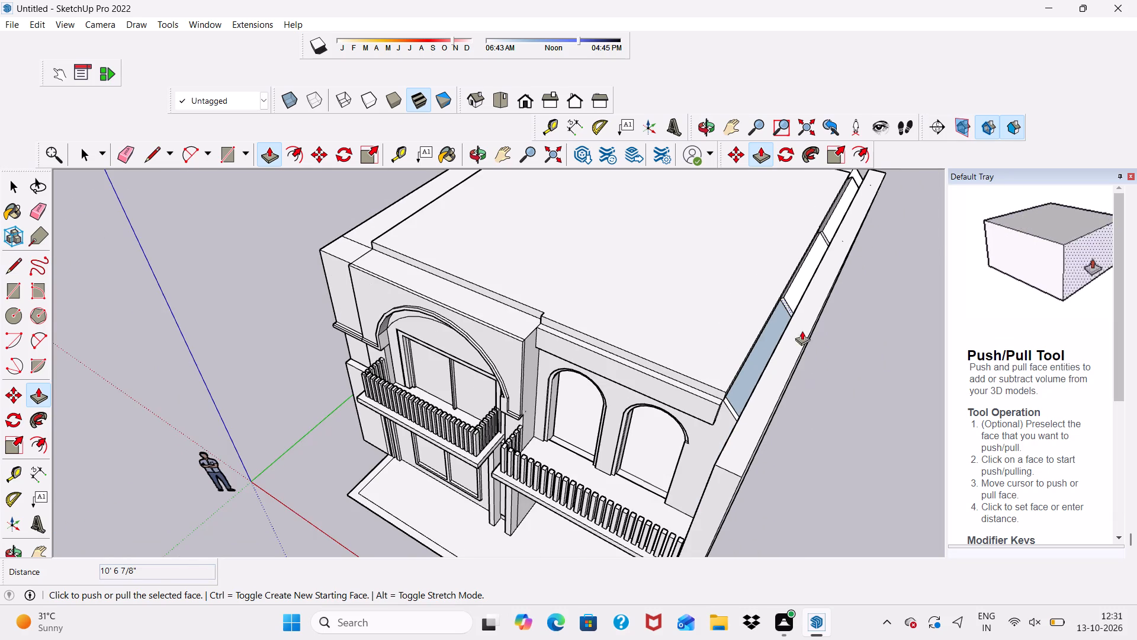
pyautogui.scroll(6, 789, 262)
pyautogui.moveTo(776, 328); pyautogui.dragTo(847, 194)
pyautogui.scroll(4, 839, 213)
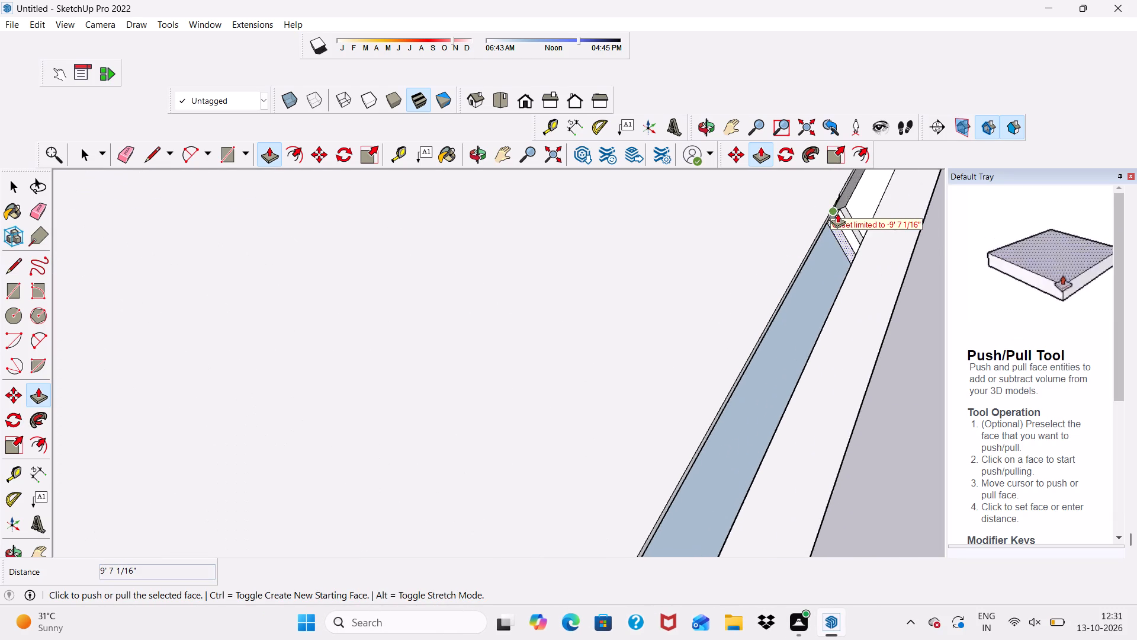
pyautogui.scroll(14, 837, 213)
pyautogui.moveTo(839, 243); pyautogui.dragTo(840, 223)
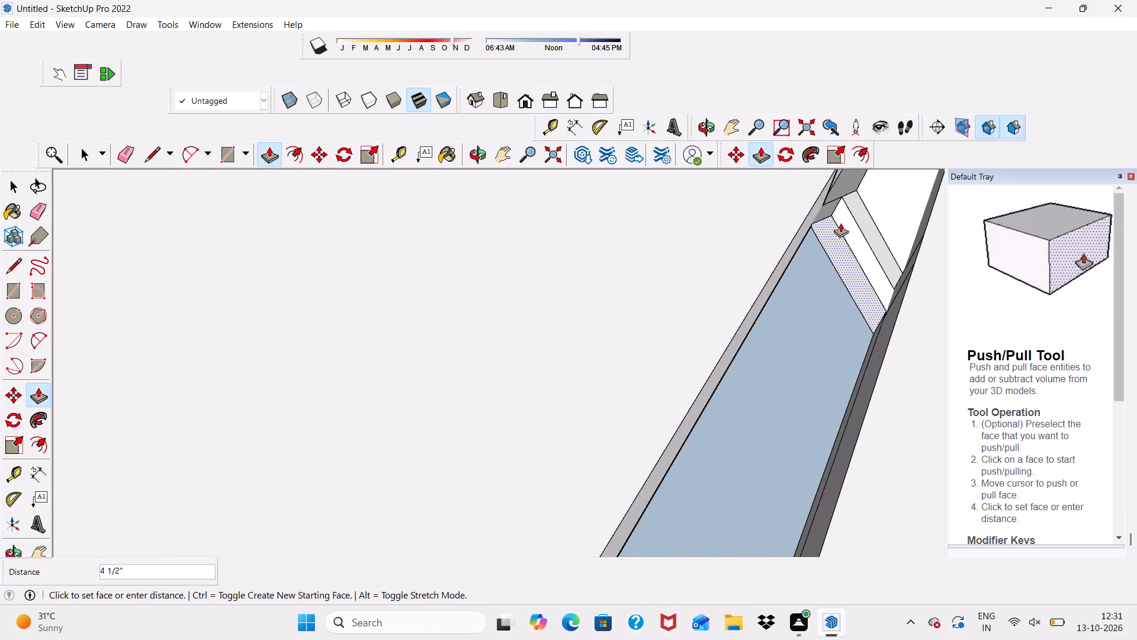
pyautogui.moveTo(840, 223); pyautogui.dragTo(859, 191)
pyautogui.scroll(3, 846, 228)
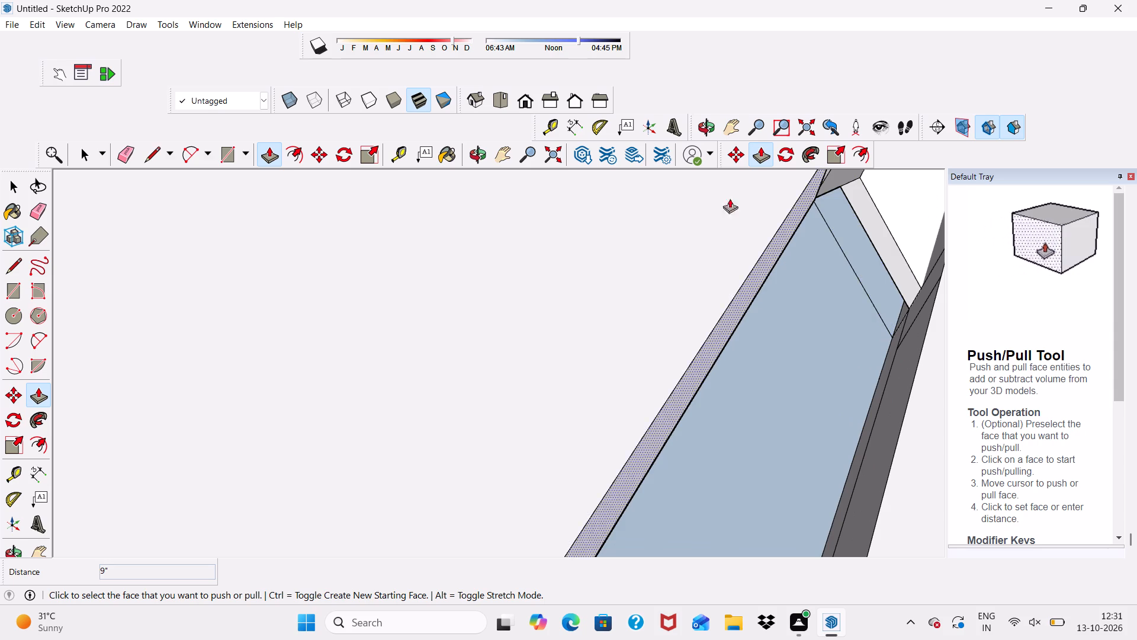
# Erase the leftover edges of the sloped cross strip between the openings along the side wall.
pyautogui.click(121, 152)
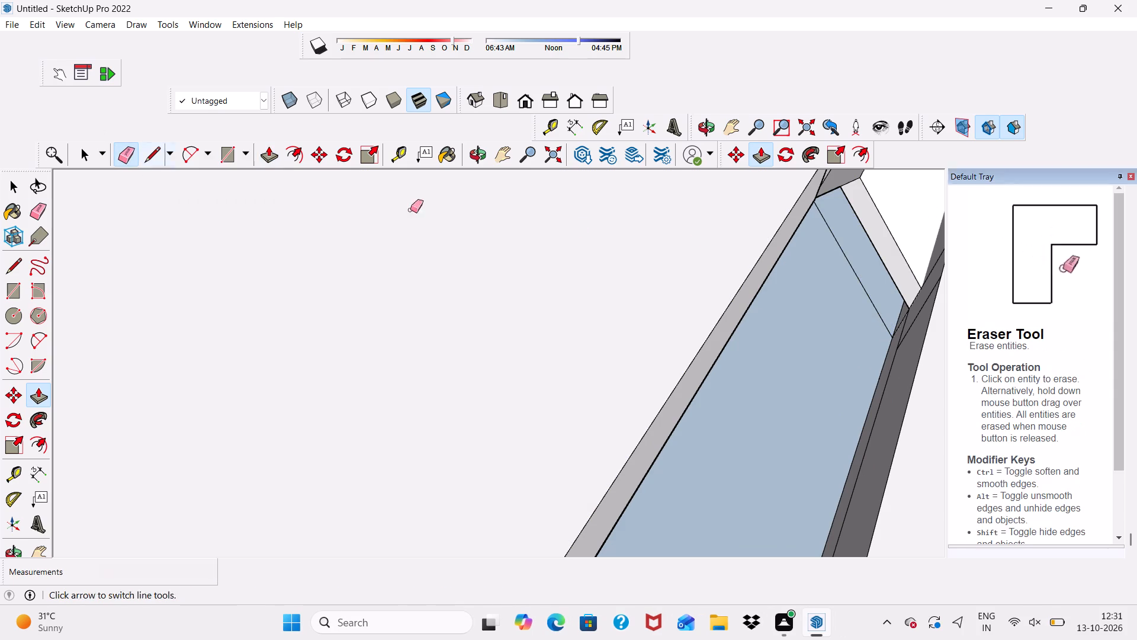
pyautogui.click(862, 217)
pyautogui.scroll(-5, 830, 231)
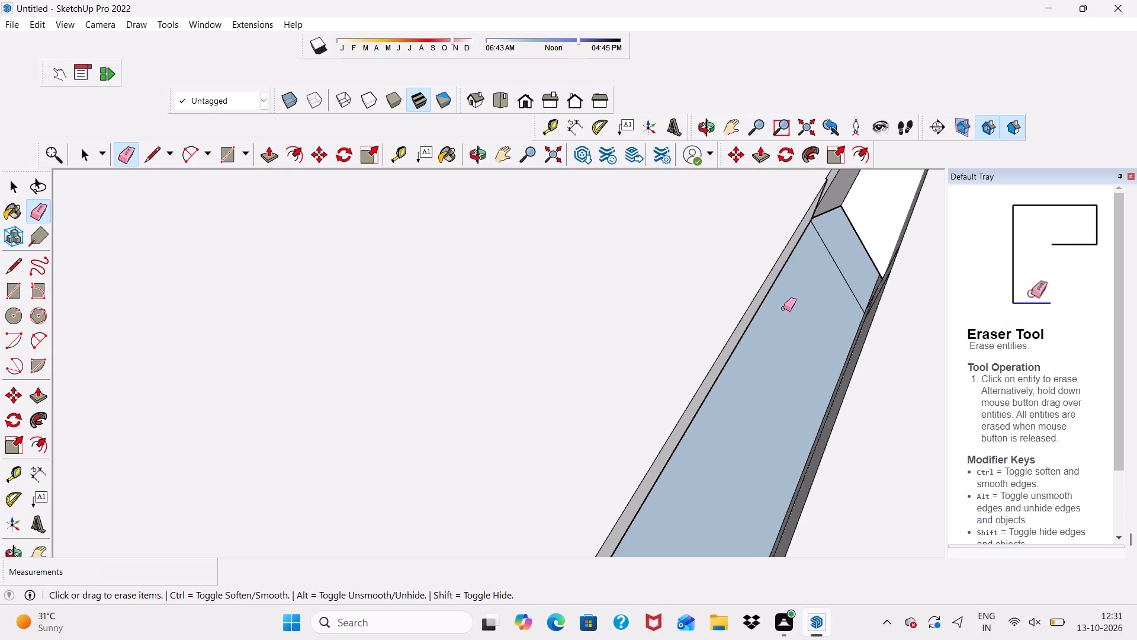
pyautogui.moveTo(787, 287); pyautogui.dragTo(833, 268, button='middle')
pyautogui.scroll(1, 825, 237)
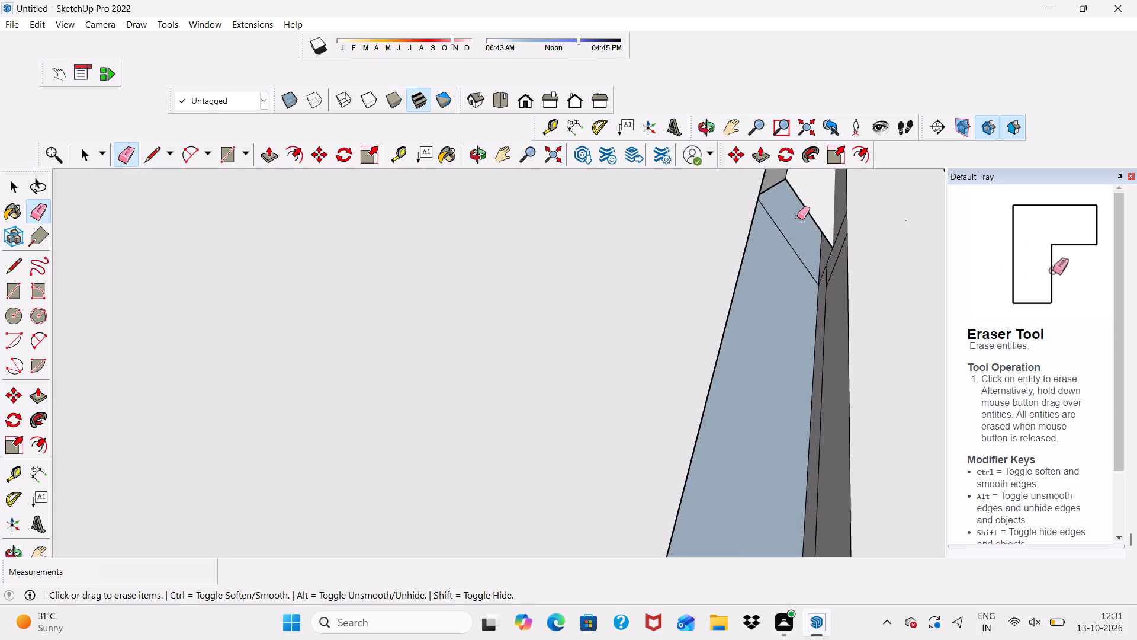
pyautogui.moveTo(801, 207); pyautogui.dragTo(805, 201)
pyautogui.click(772, 187)
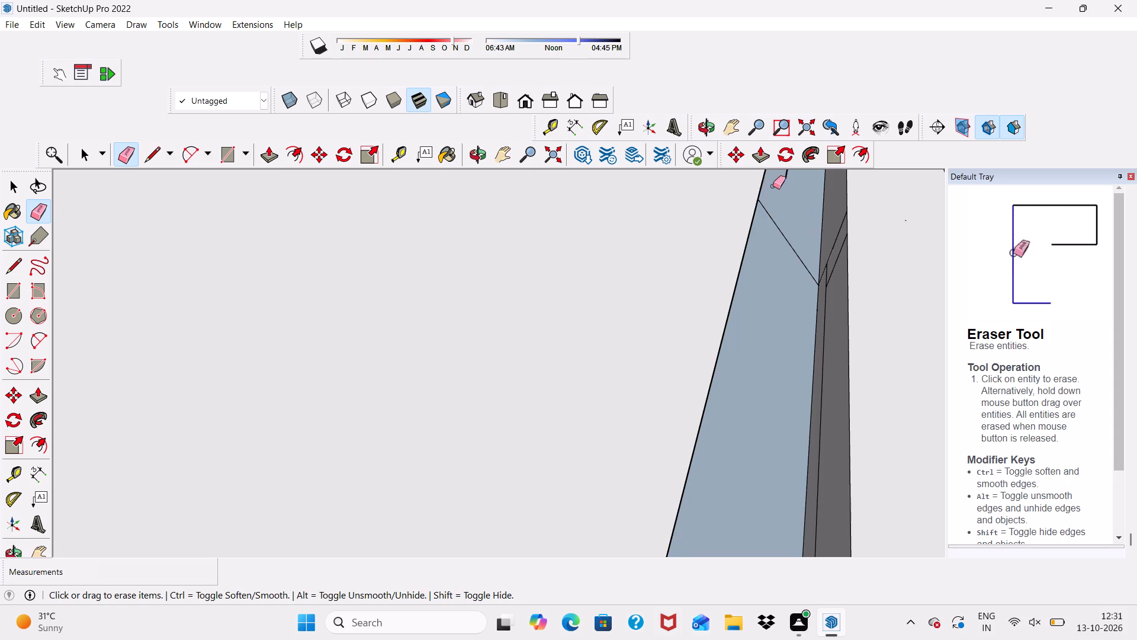
# Erase the loose edge running lengthwise along the far end of the sloped strip beside the side wall.
pyautogui.scroll(-17, 772, 218)
pyautogui.scroll(1, 806, 460)
pyautogui.moveTo(802, 455); pyautogui.dragTo(470, 441, button='middle')
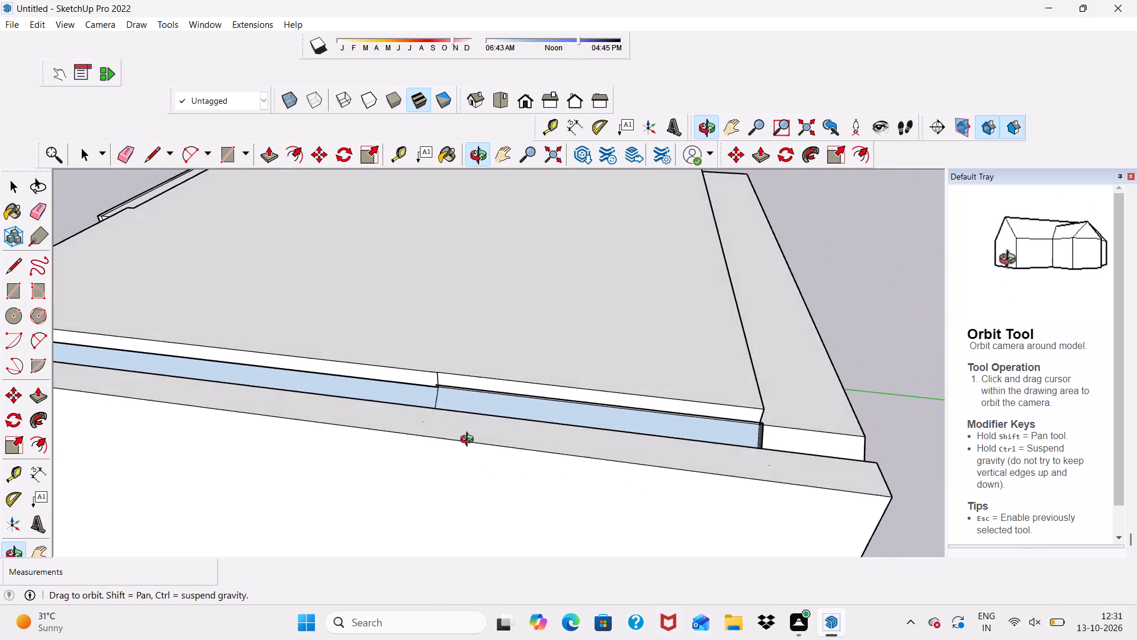
pyautogui.moveTo(470, 441); pyautogui.dragTo(584, 459, button='middle')
pyautogui.scroll(5, 593, 418)
pyautogui.scroll(-1, 564, 424)
pyautogui.moveTo(564, 424); pyautogui.dragTo(799, 388, button='middle')
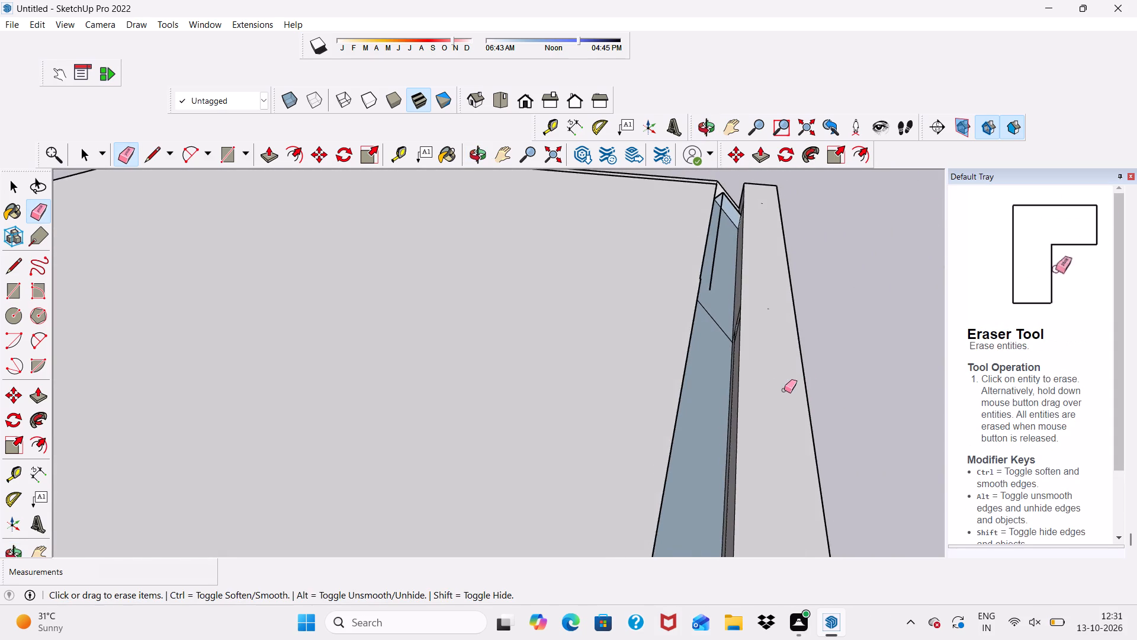
pyautogui.scroll(1, 765, 382)
pyautogui.scroll(4, 664, 164)
pyautogui.scroll(4, 743, 253)
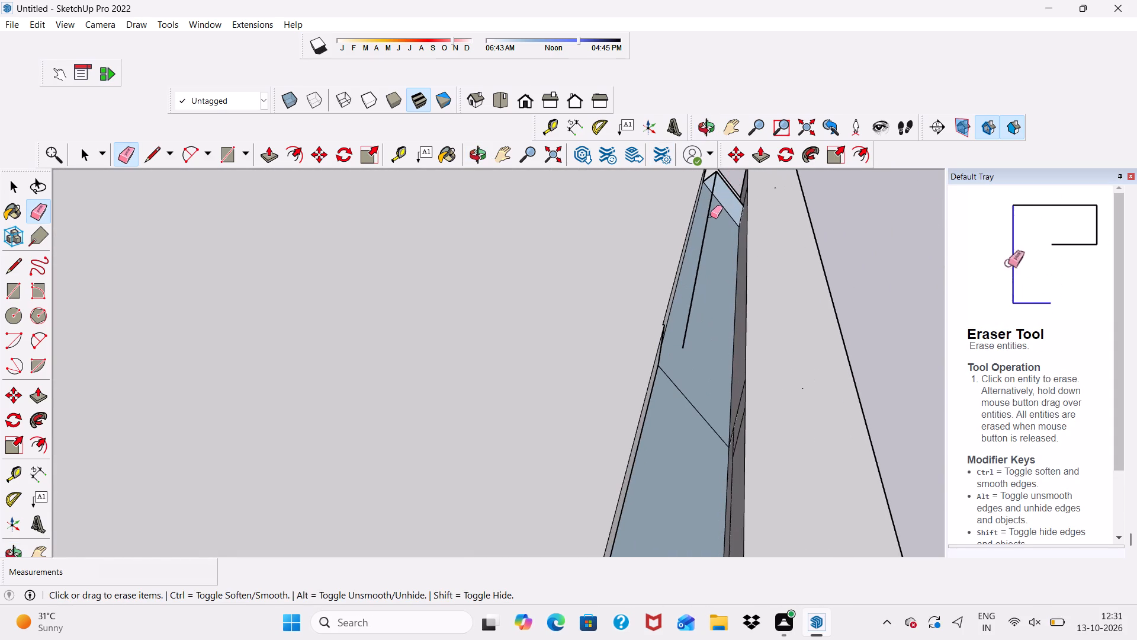
pyautogui.moveTo(702, 228); pyautogui.dragTo(709, 236)
# Erase the leftover edges around the small slanted face that closes the strip's far end.
pyautogui.scroll(7, 734, 183)
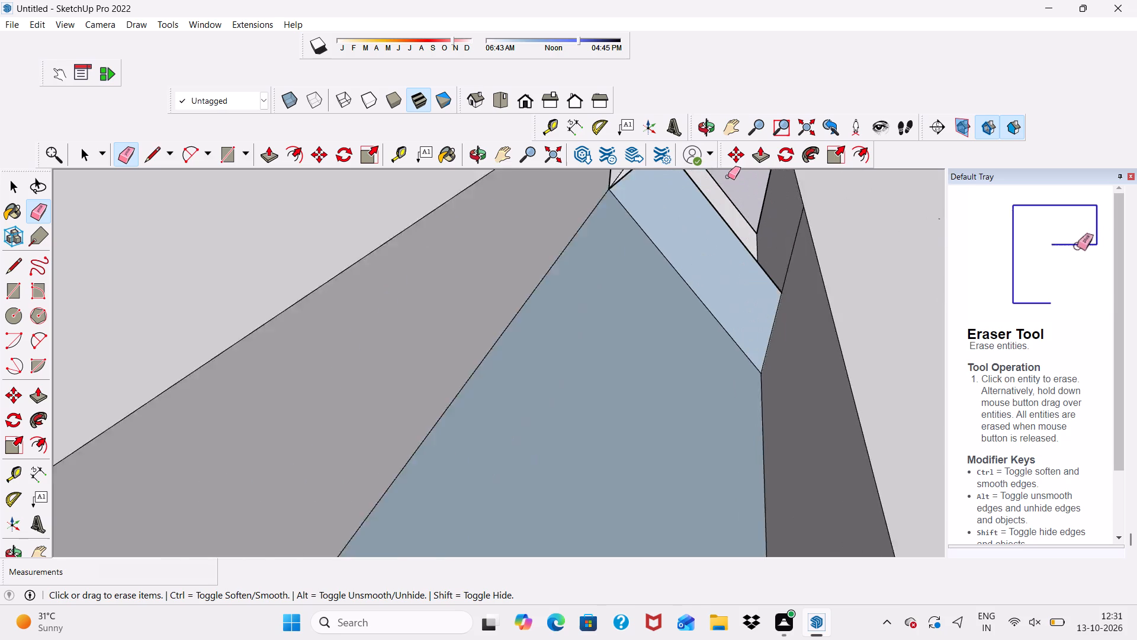
pyautogui.scroll(6, 728, 177)
pyautogui.doubleClick(716, 230)
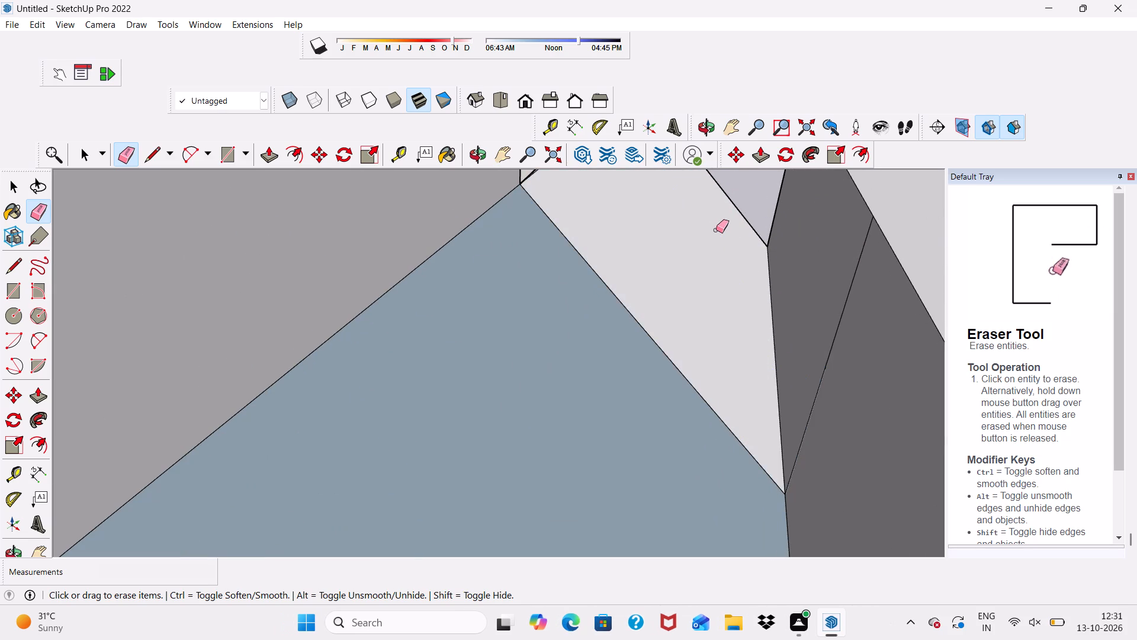
pyautogui.scroll(-6, 685, 278)
pyautogui.click(623, 234)
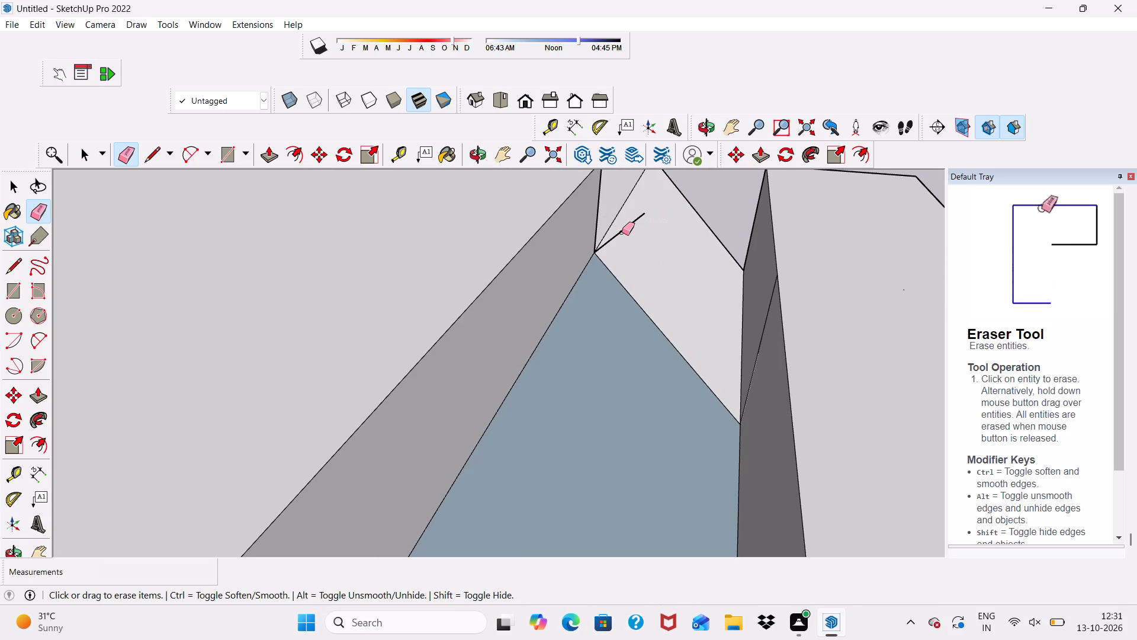
pyautogui.click(622, 232)
# Erase the diagonal edge on the side wall's inner face near the strip's far end.
pyautogui.scroll(-11, 621, 232)
pyautogui.moveTo(696, 290); pyautogui.dragTo(762, 257, button='middle')
pyautogui.scroll(10, 683, 237)
pyautogui.moveTo(640, 260); pyautogui.dragTo(643, 268)
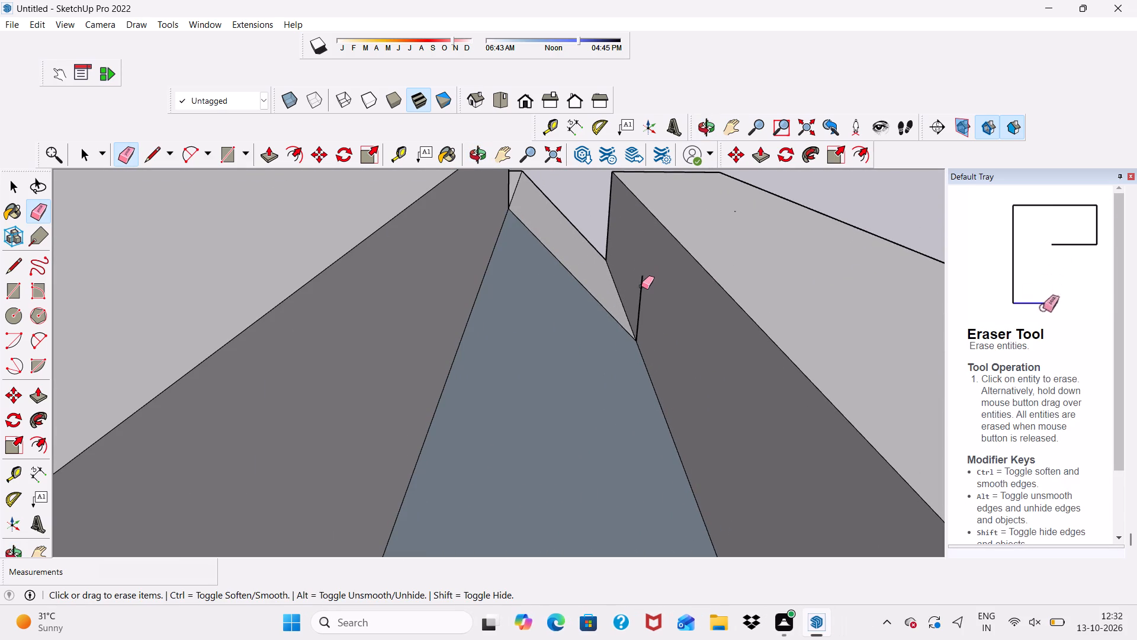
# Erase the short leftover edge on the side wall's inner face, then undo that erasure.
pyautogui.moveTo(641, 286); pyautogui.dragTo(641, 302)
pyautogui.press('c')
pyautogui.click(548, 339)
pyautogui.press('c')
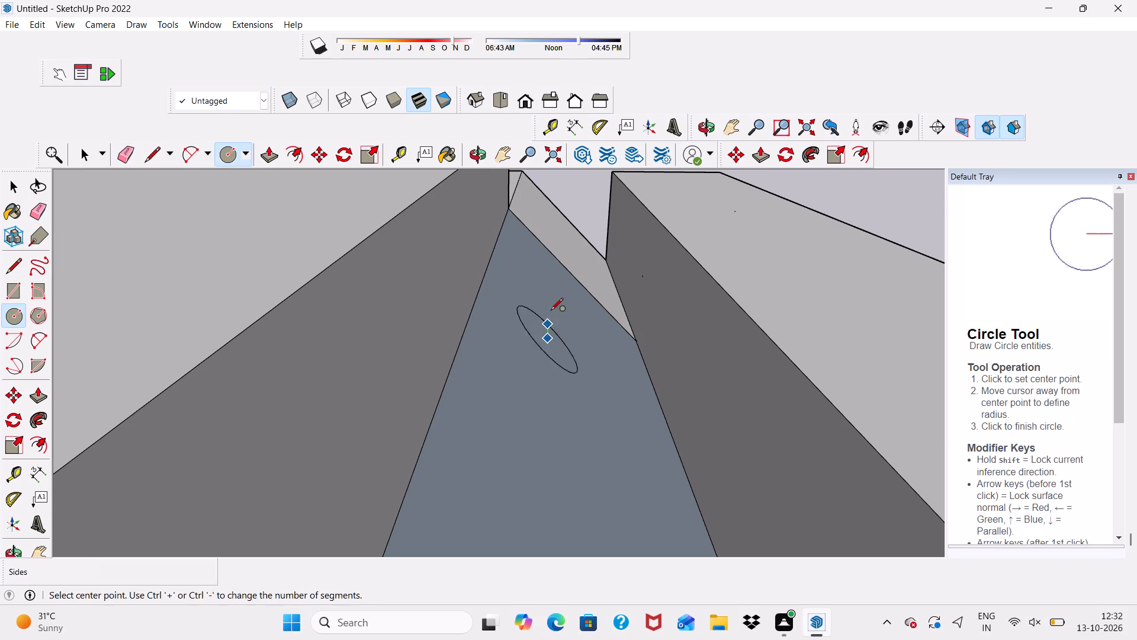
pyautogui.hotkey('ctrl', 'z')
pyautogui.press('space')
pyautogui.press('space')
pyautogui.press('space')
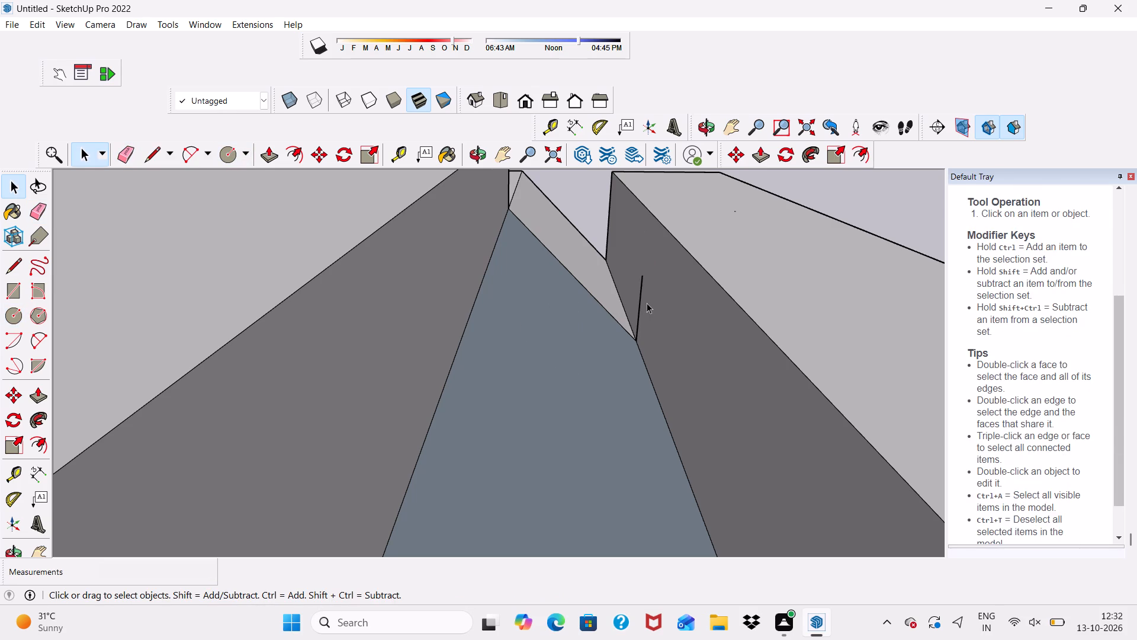
# Erase the short loose edge standing at the strip's end corner on the side wall's inner face.
pyautogui.click(120, 152)
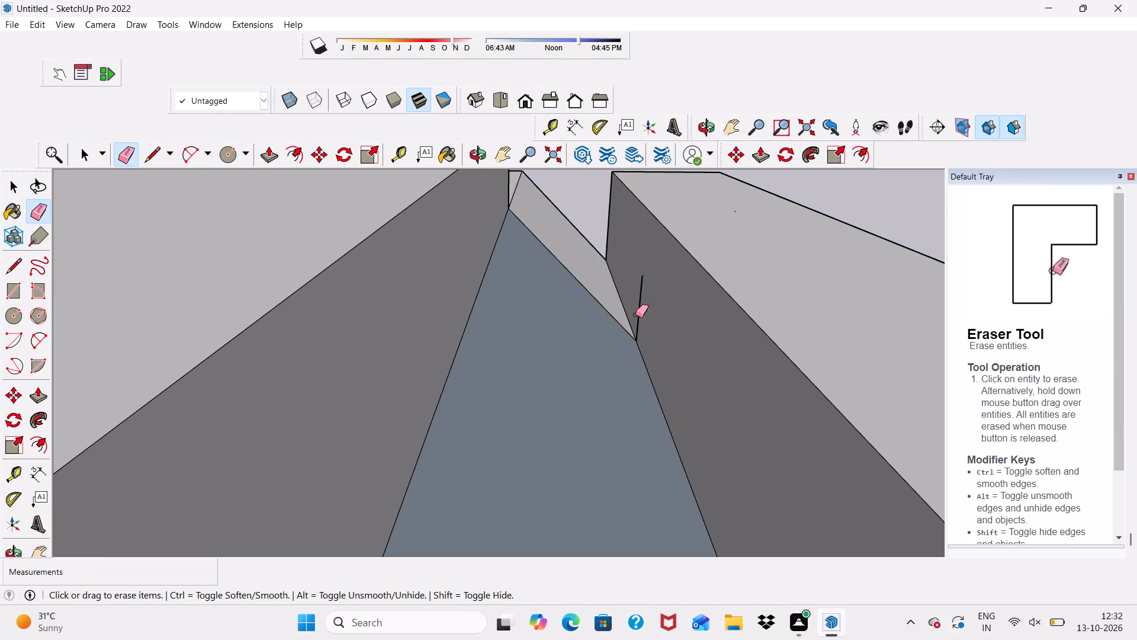
pyautogui.click(643, 301)
pyautogui.click(641, 298)
# Push/Pull the long strip face between the roof slab and the side wall by about 5/8".
pyautogui.press('space')
pyautogui.click(532, 344)
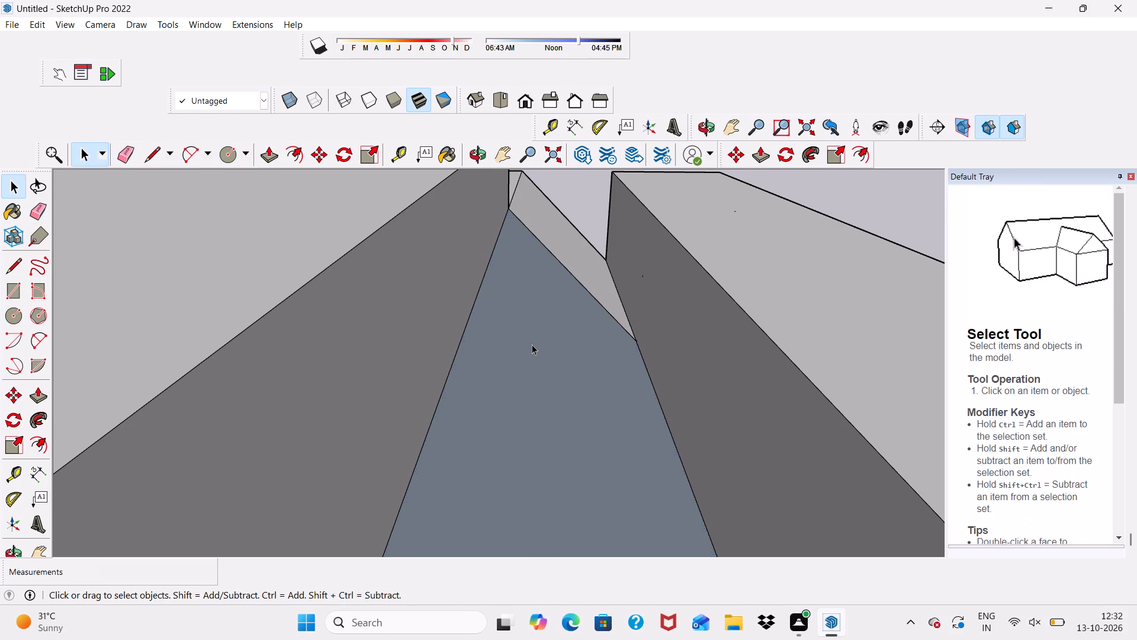
pyautogui.click(264, 156)
pyautogui.click(497, 364)
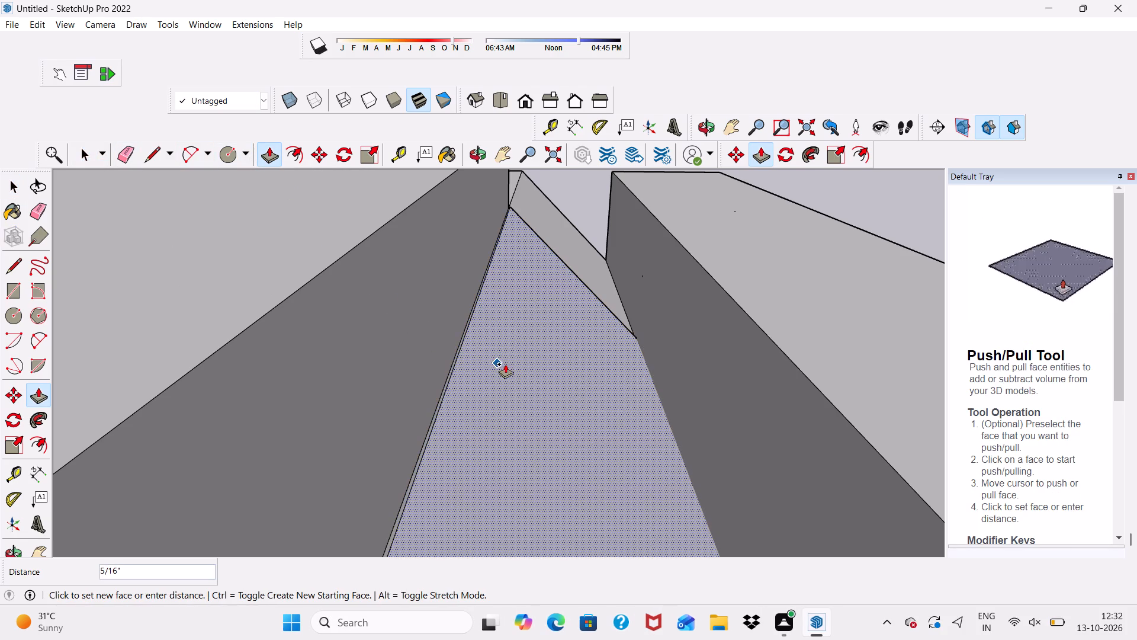
pyautogui.click(489, 372)
# Push/Pull the same strip face between the roof slab and the side wall by about another 3 1/4".
pyautogui.scroll(-14, 483, 315)
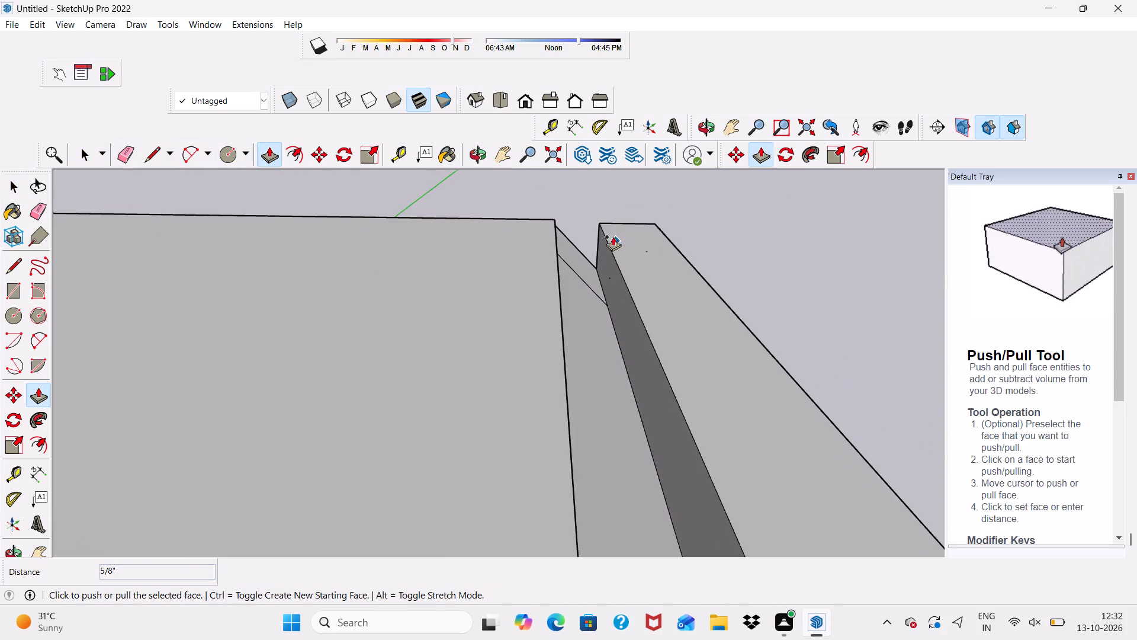
pyautogui.scroll(-10, 613, 236)
pyautogui.scroll(6, 661, 381)
pyautogui.moveTo(647, 360); pyautogui.dragTo(615, 354, button='middle')
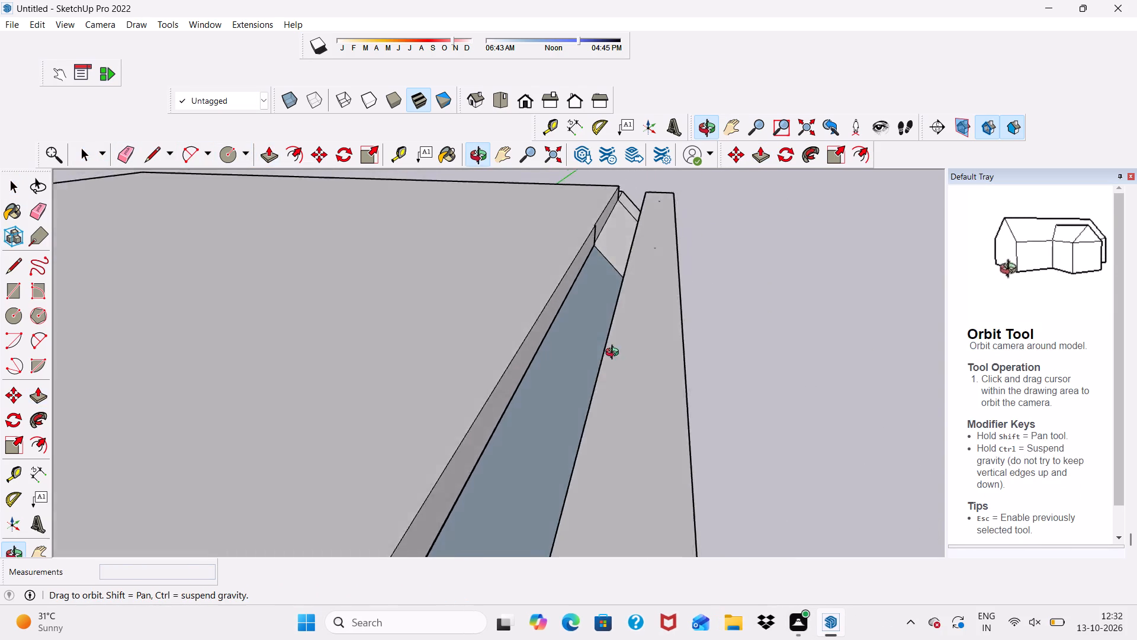
pyautogui.moveTo(615, 354); pyautogui.dragTo(619, 350, button='middle')
pyautogui.scroll(5, 595, 315)
pyautogui.press('space')
pyautogui.click(592, 312)
pyautogui.click(268, 158)
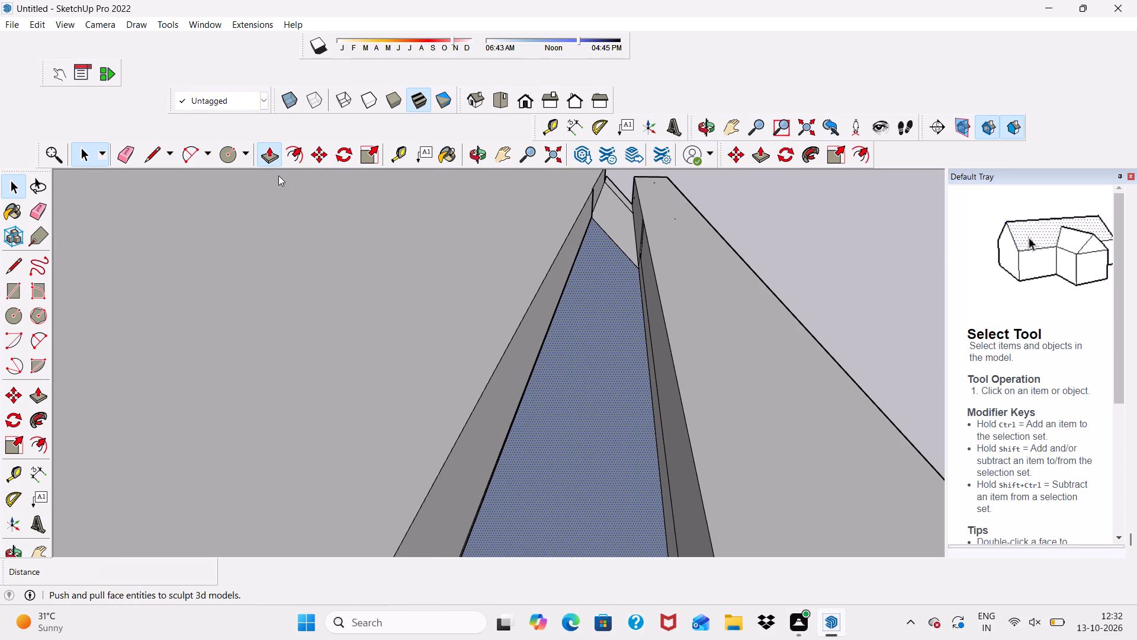
pyautogui.click(585, 376)
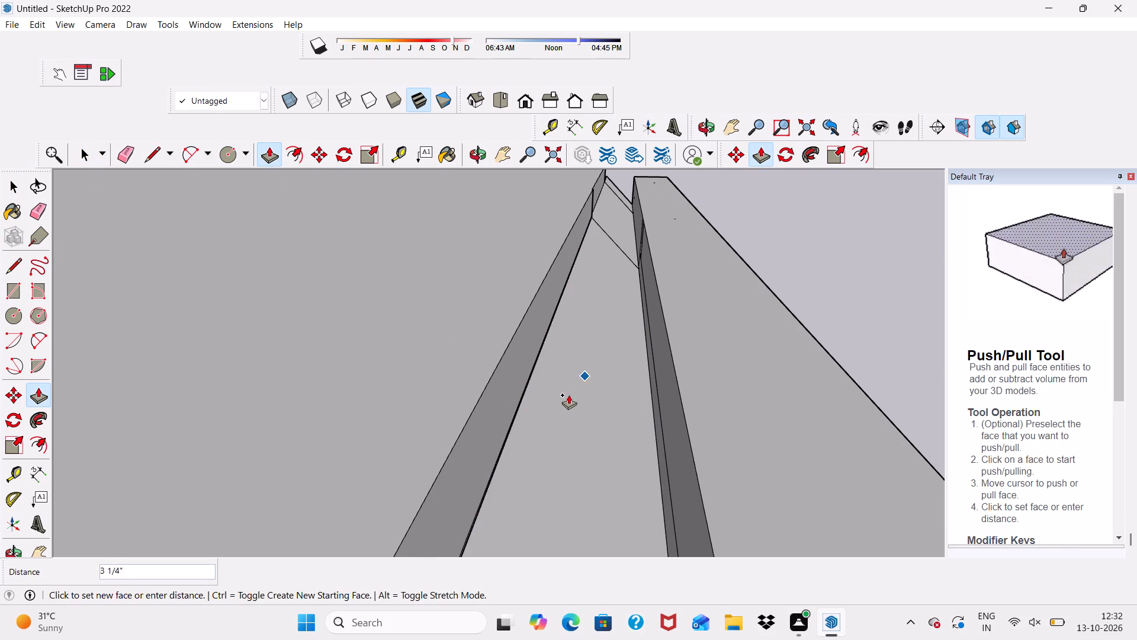
pyautogui.click(566, 397)
pyautogui.scroll(-16, 600, 317)
pyautogui.moveTo(664, 379); pyautogui.dragTo(681, 326, button='middle')
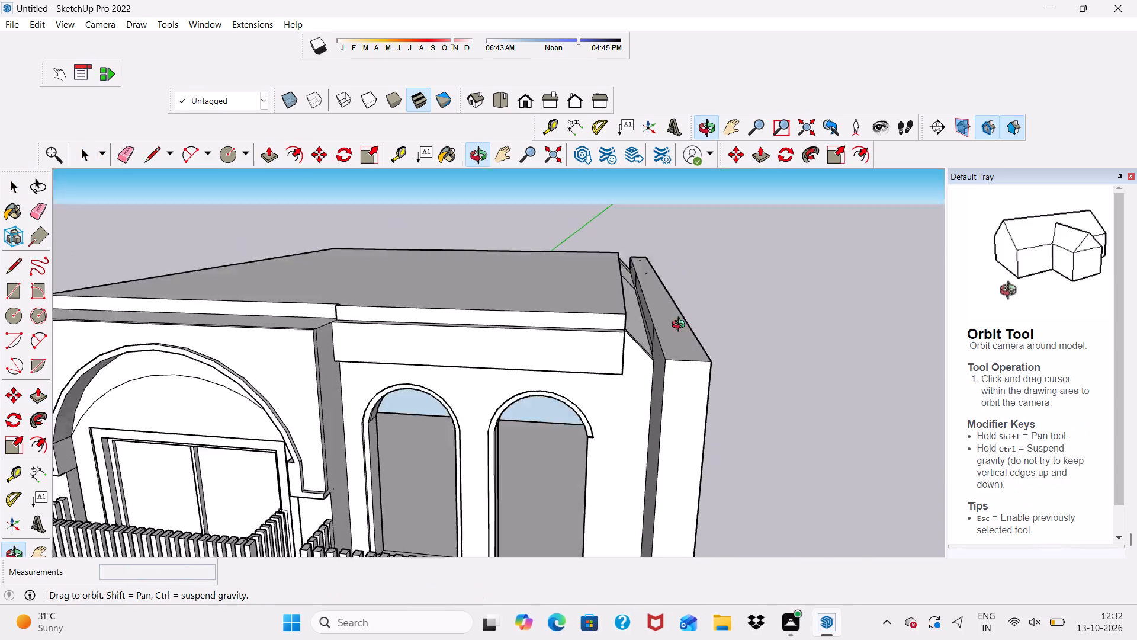
pyautogui.moveTo(681, 326); pyautogui.dragTo(834, 273, button='middle')
pyautogui.press('space')
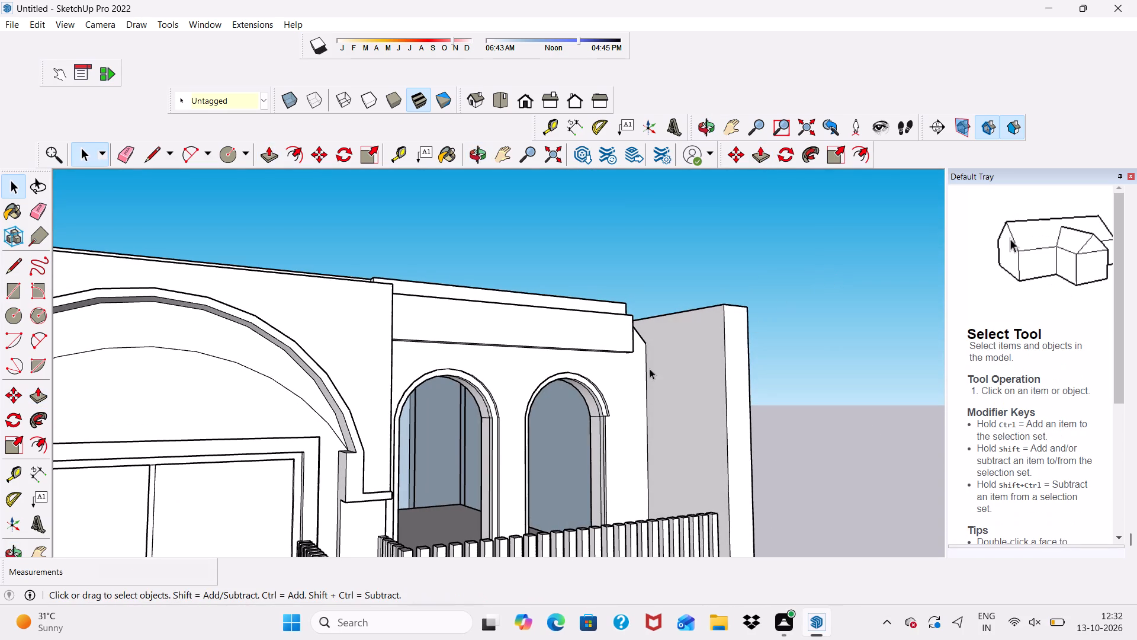